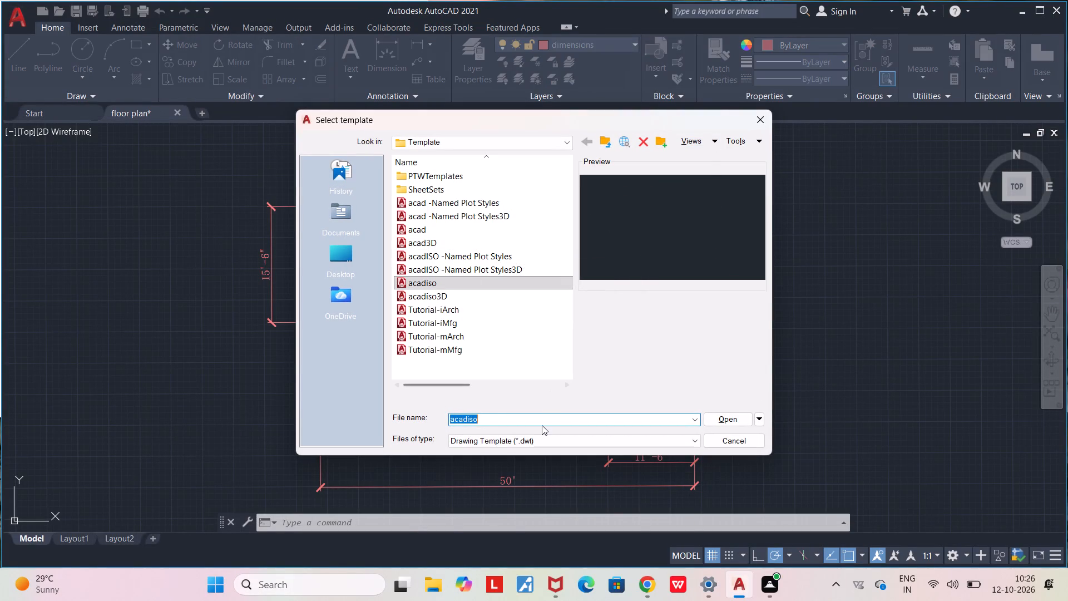
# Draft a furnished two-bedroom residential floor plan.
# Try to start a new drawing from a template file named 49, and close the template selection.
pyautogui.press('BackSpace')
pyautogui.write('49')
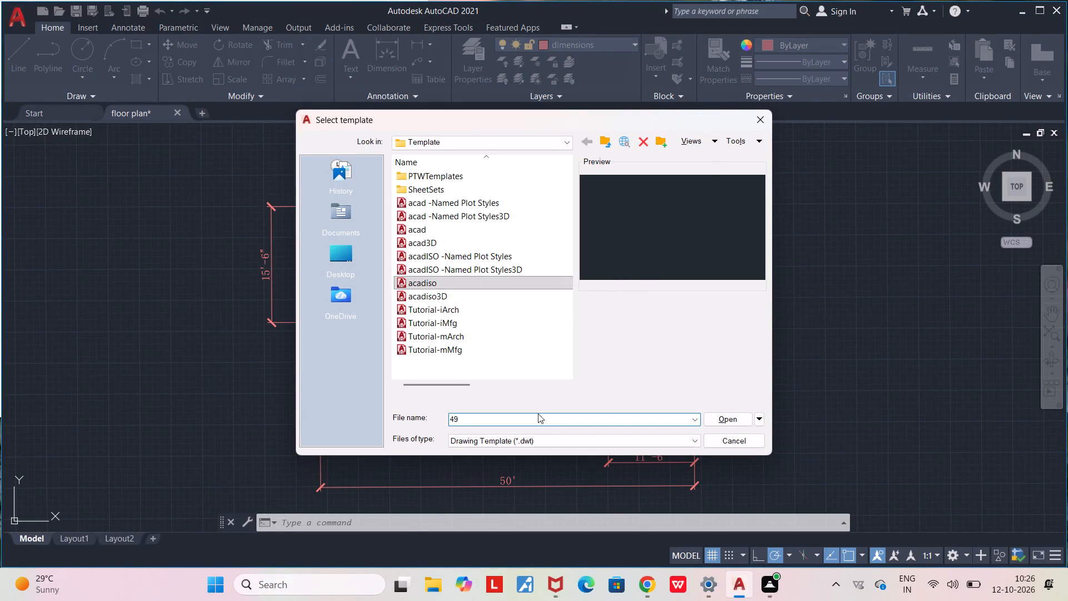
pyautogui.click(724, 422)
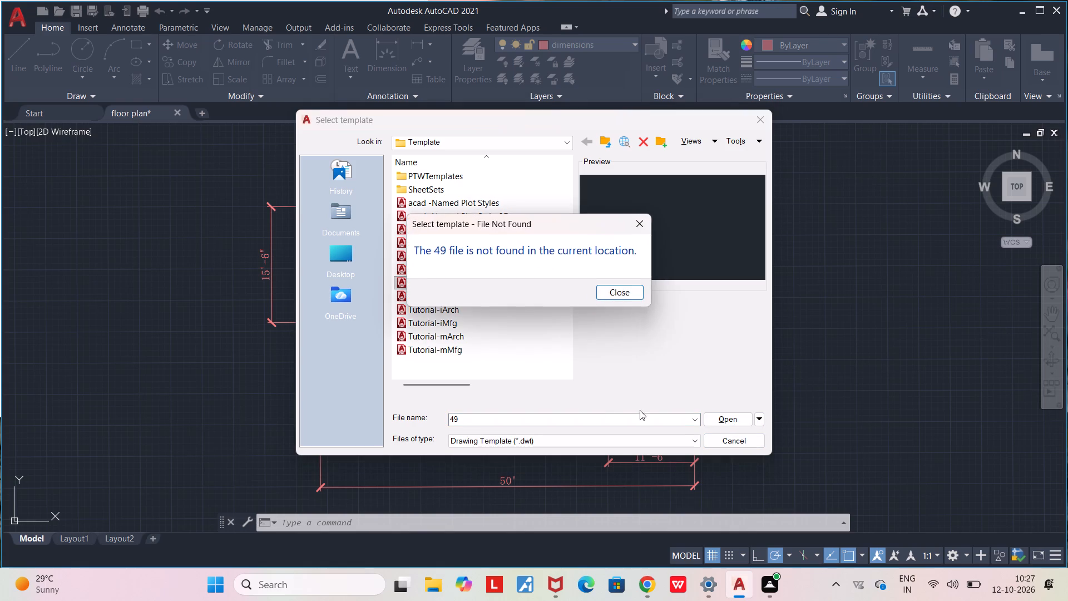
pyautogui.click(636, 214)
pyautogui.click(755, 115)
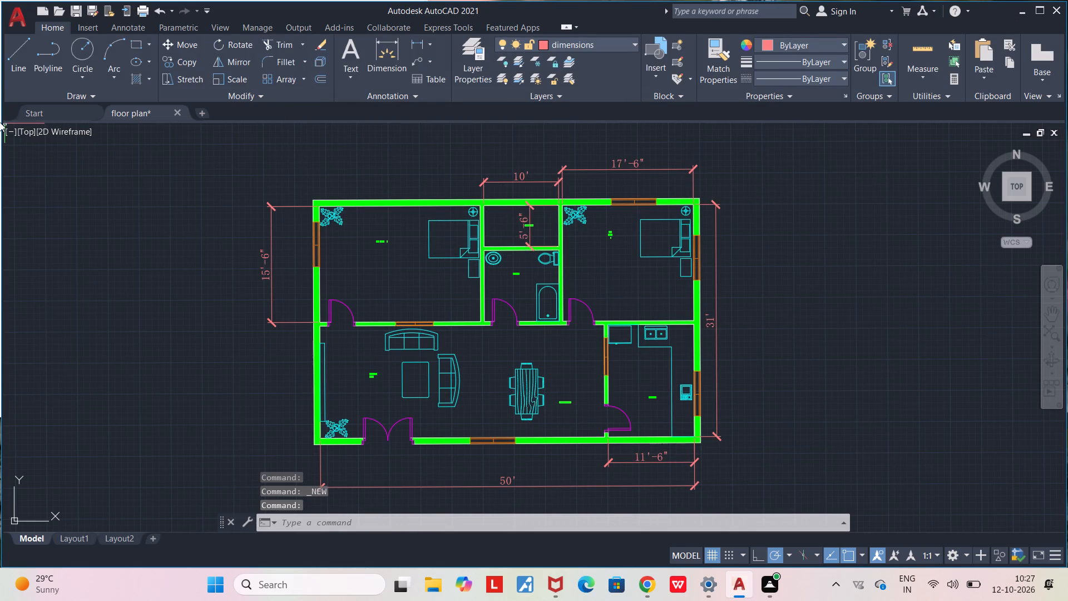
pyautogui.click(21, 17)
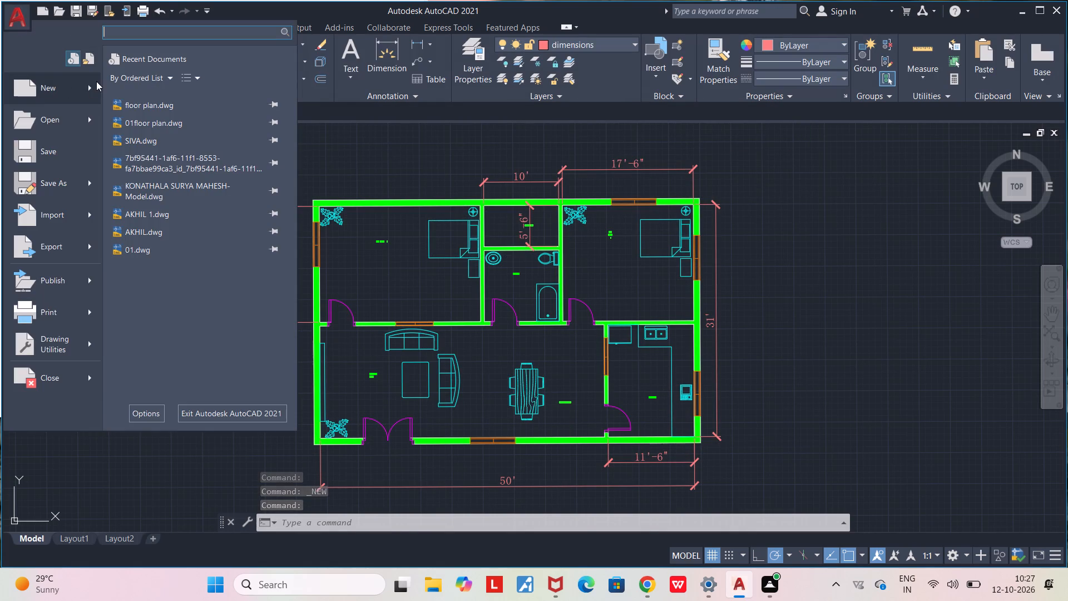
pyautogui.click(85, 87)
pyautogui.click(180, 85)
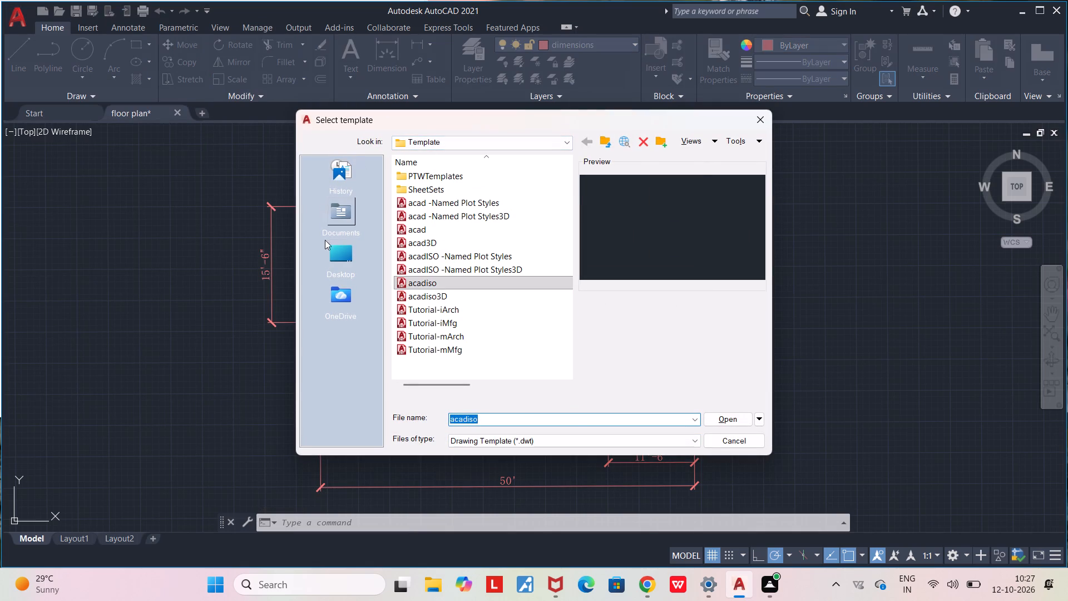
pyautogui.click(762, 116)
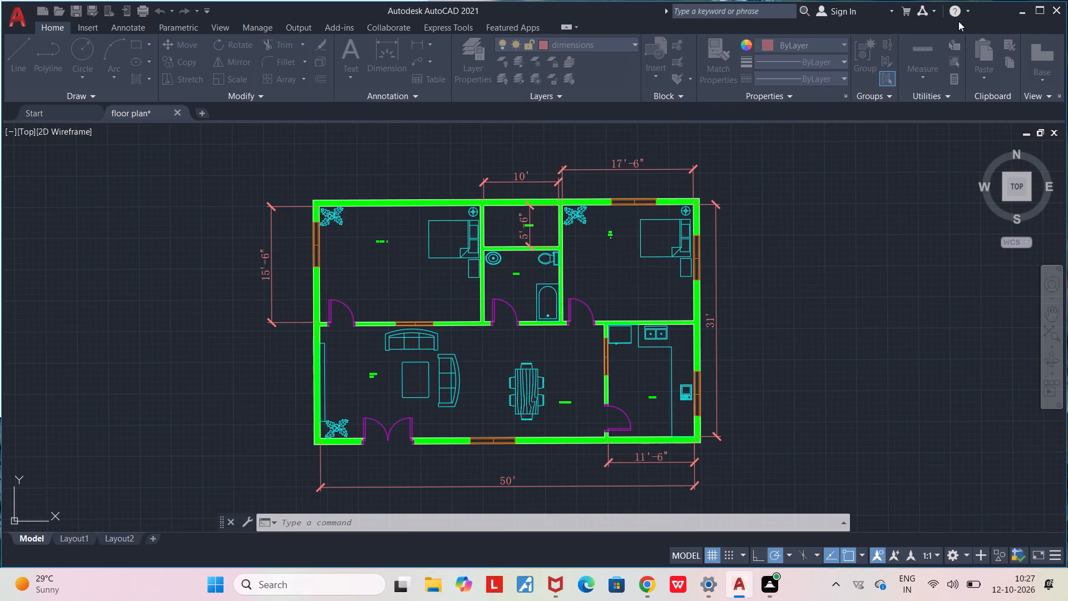
# Exit AutoCAD, saving the changes to the floor plan drawing.
pyautogui.click(1060, 8)
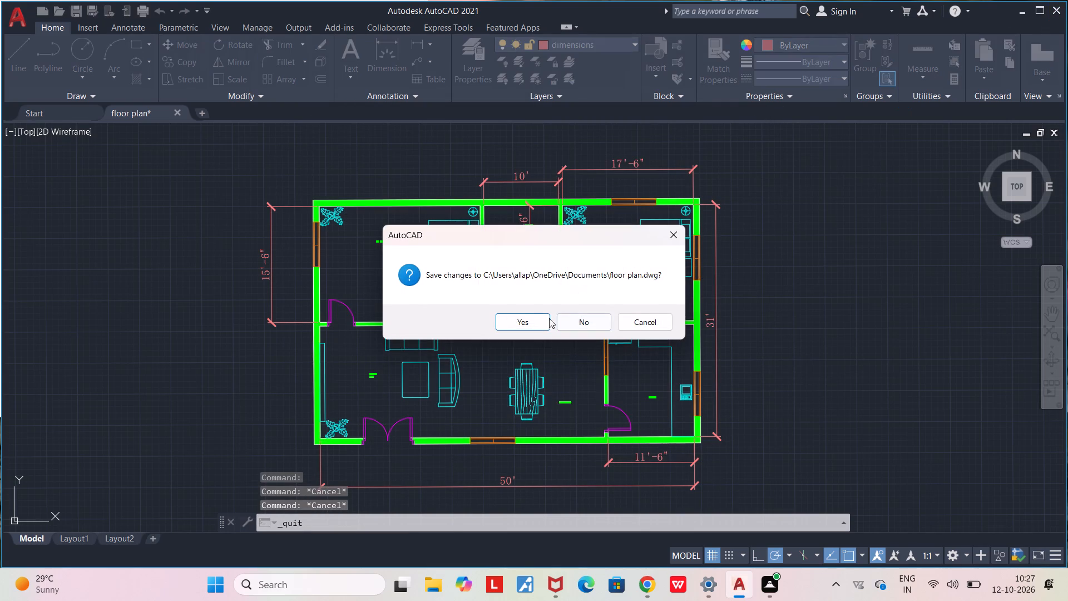
pyautogui.click(530, 316)
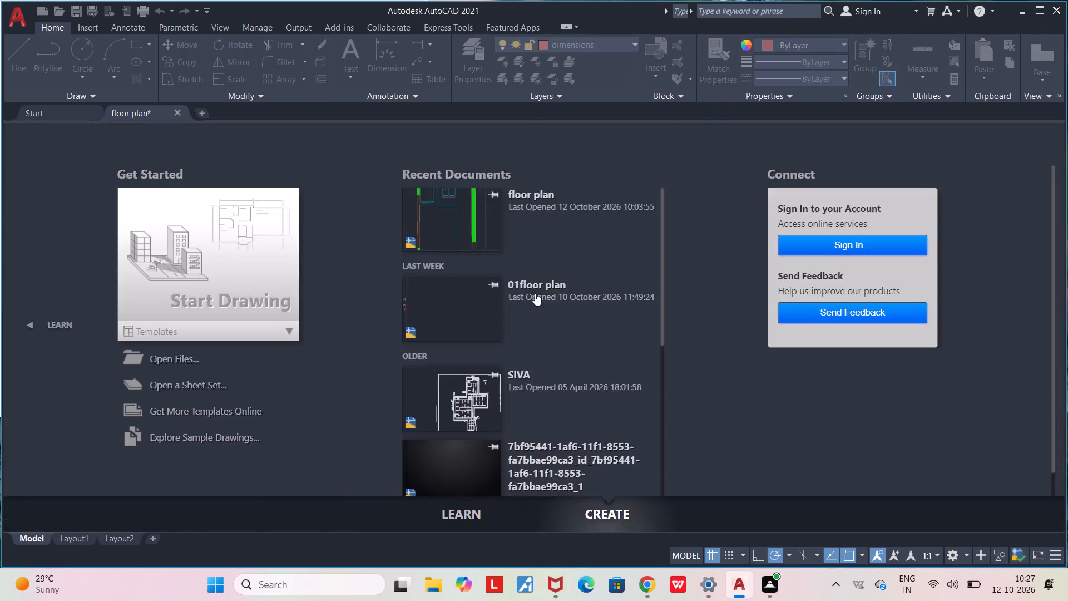
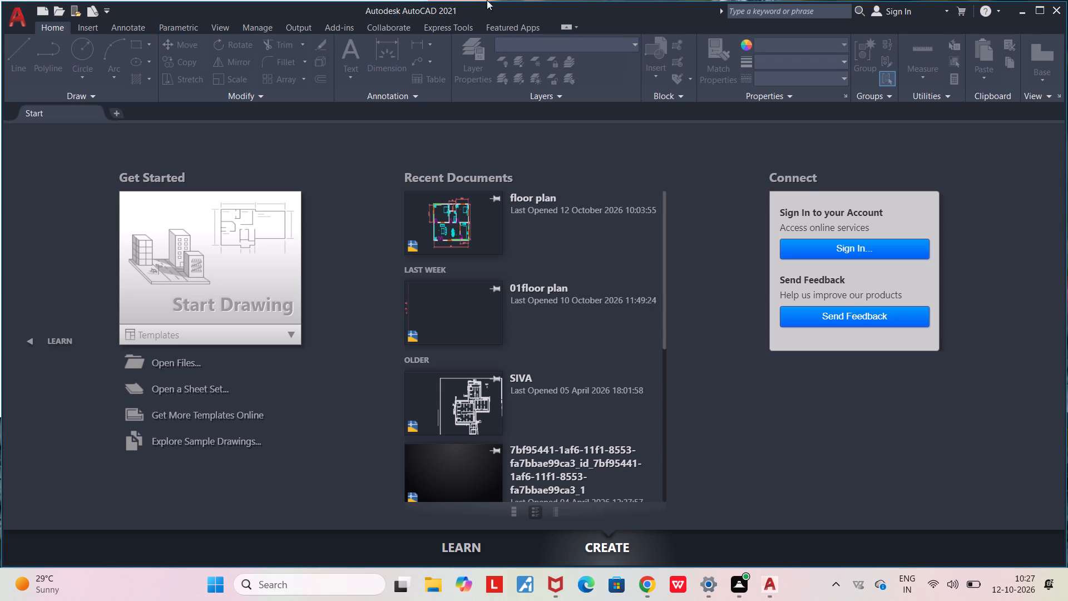
# Start a new blank drawing.
pyautogui.click(195, 287)
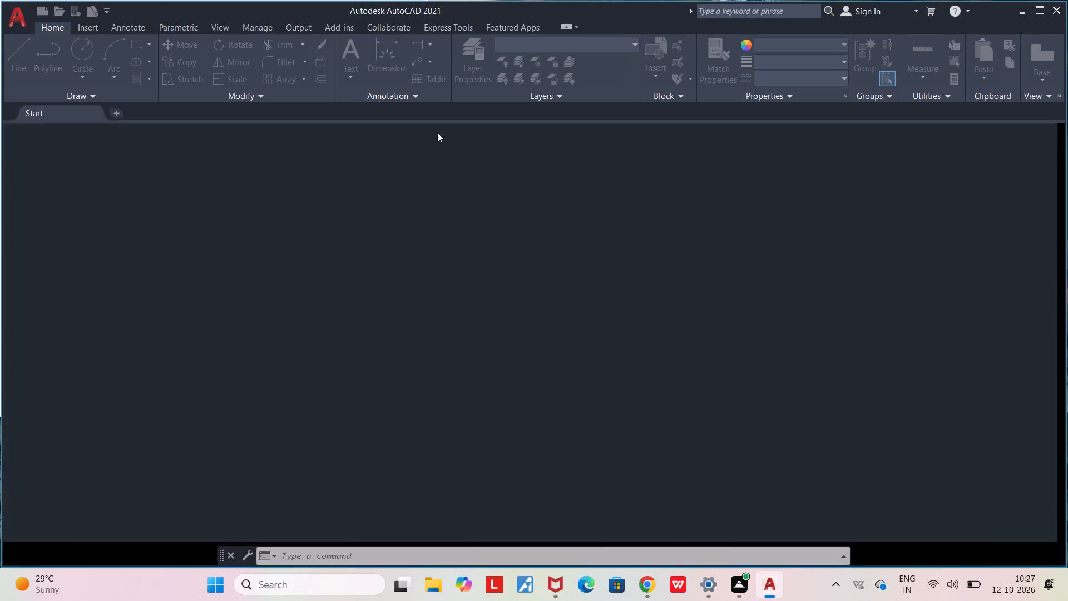
pyautogui.scroll(-3, 450, 289)
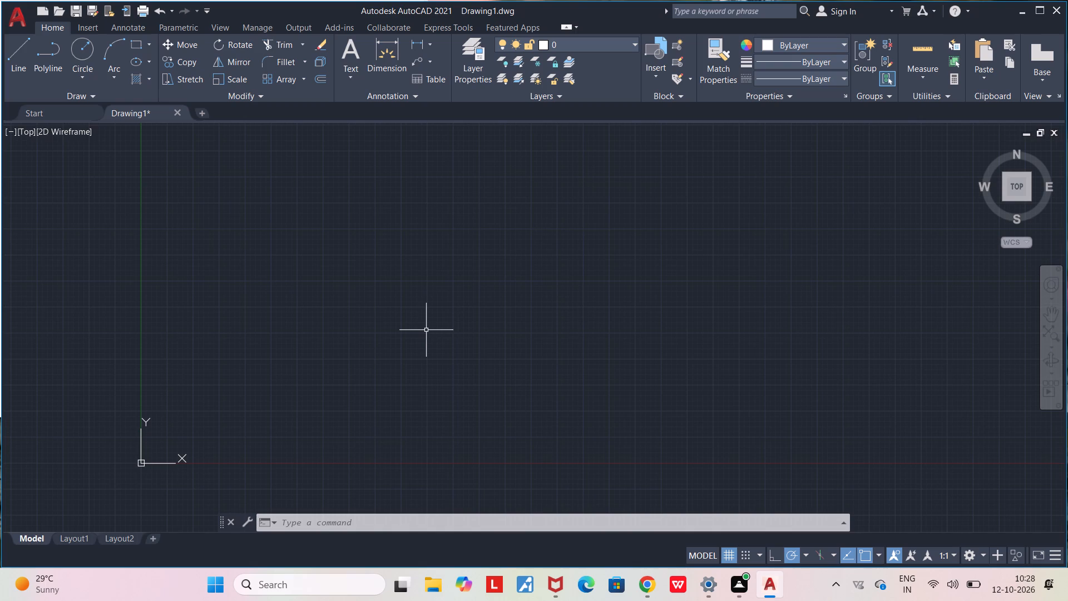
pyautogui.press('u')
pyautogui.press('Return')
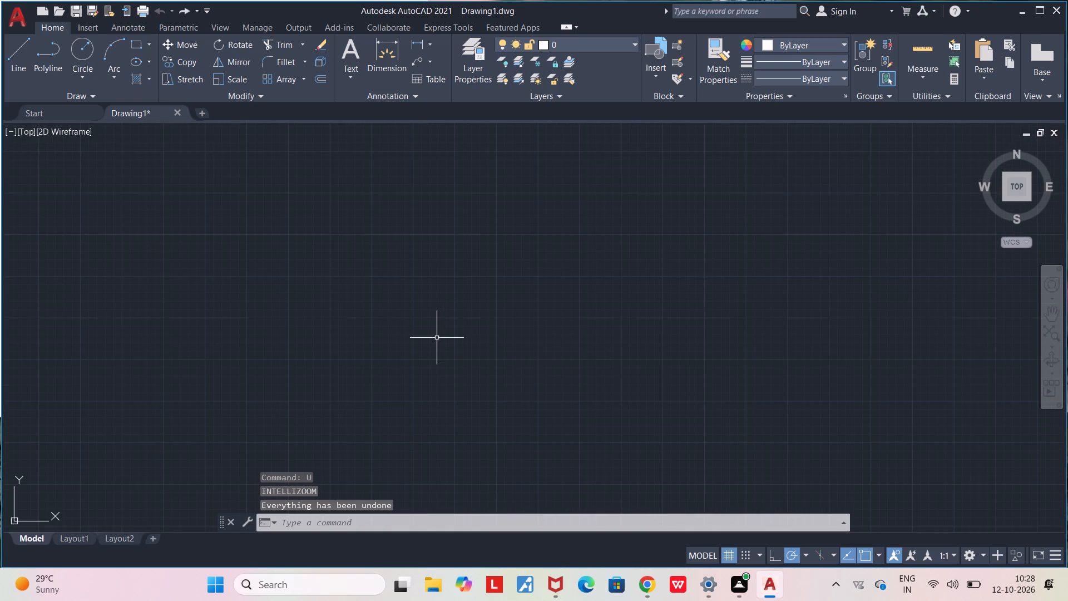
# Set the drawing units to Architectural length type with Inches as the insertion scale.
pyautogui.press('u')
pyautogui.press('n')
pyautogui.press('Return')
pyautogui.click(488, 193)
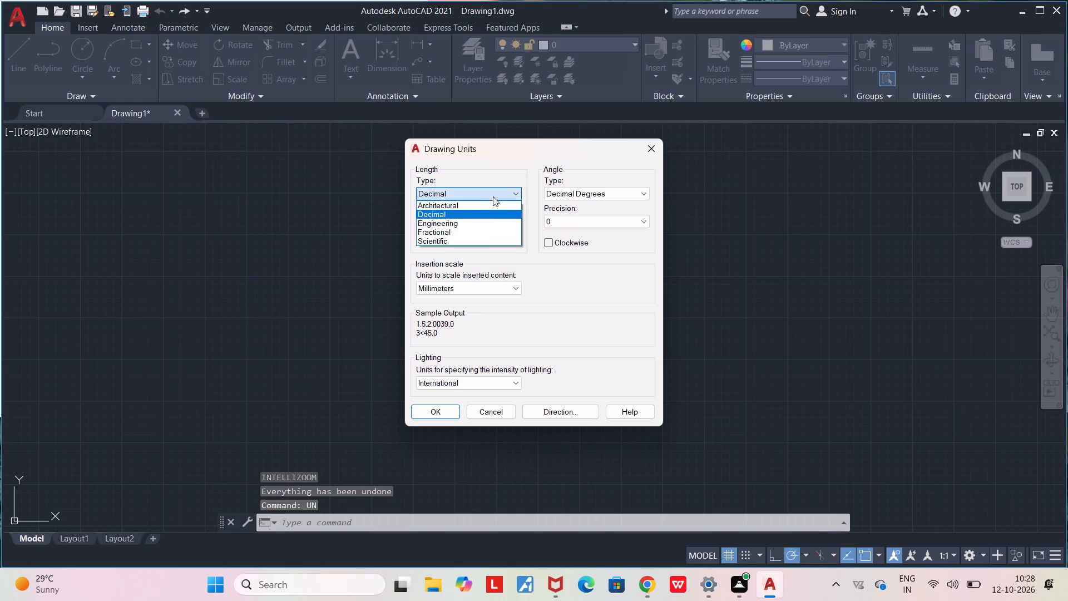
pyautogui.click(455, 206)
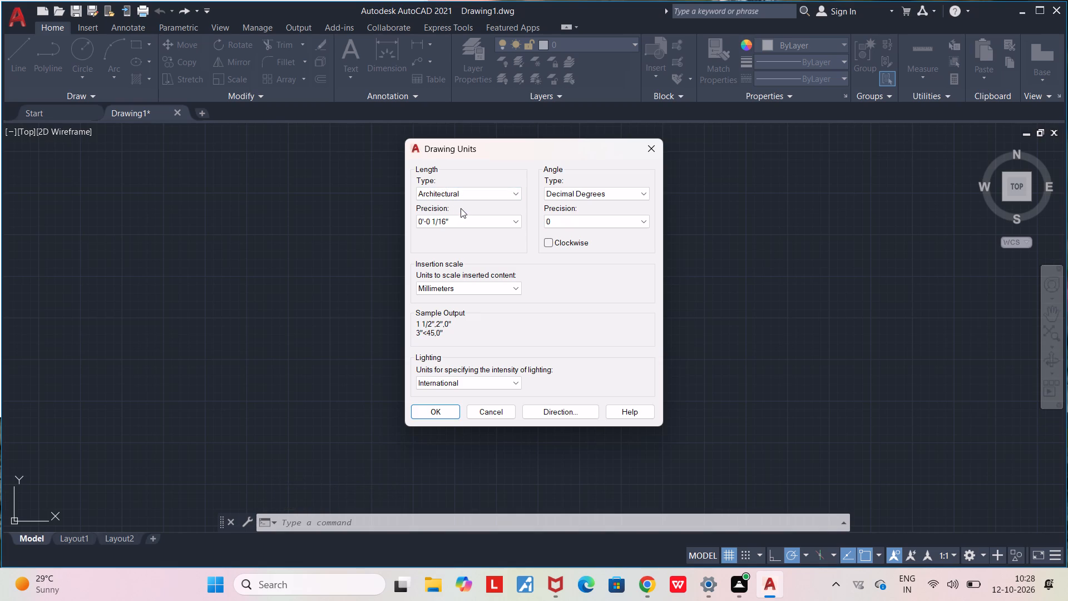
pyautogui.click(456, 292)
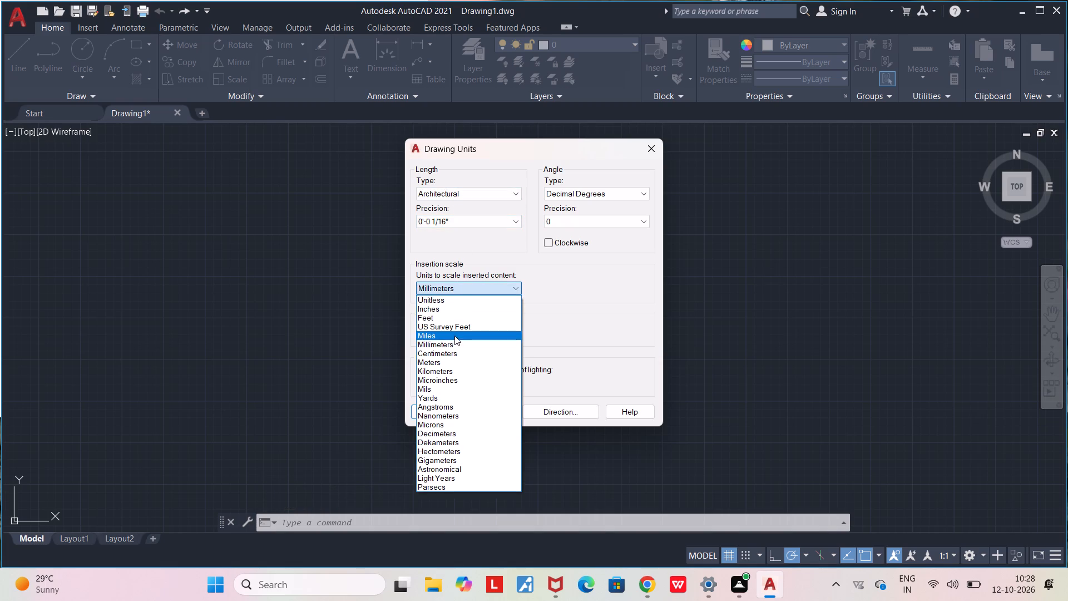
pyautogui.click(450, 308)
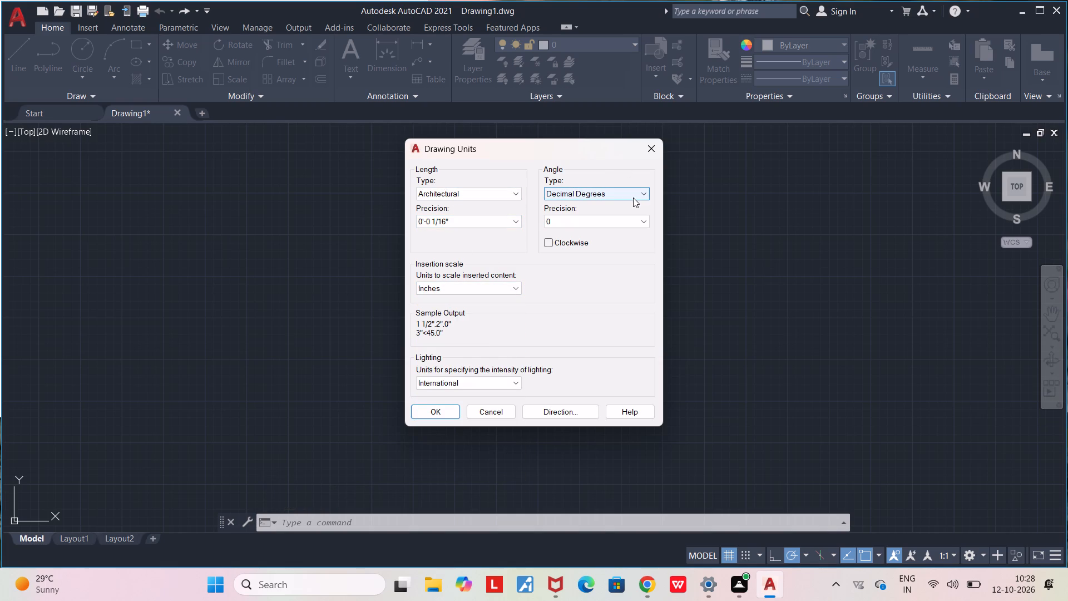
pyautogui.click(632, 196)
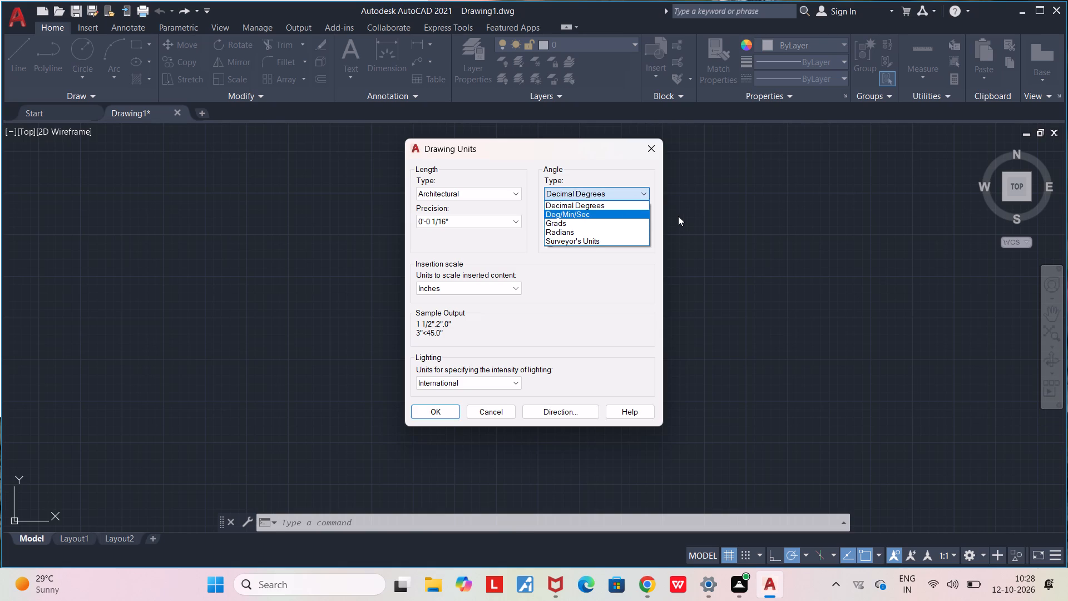
pyautogui.click(743, 252)
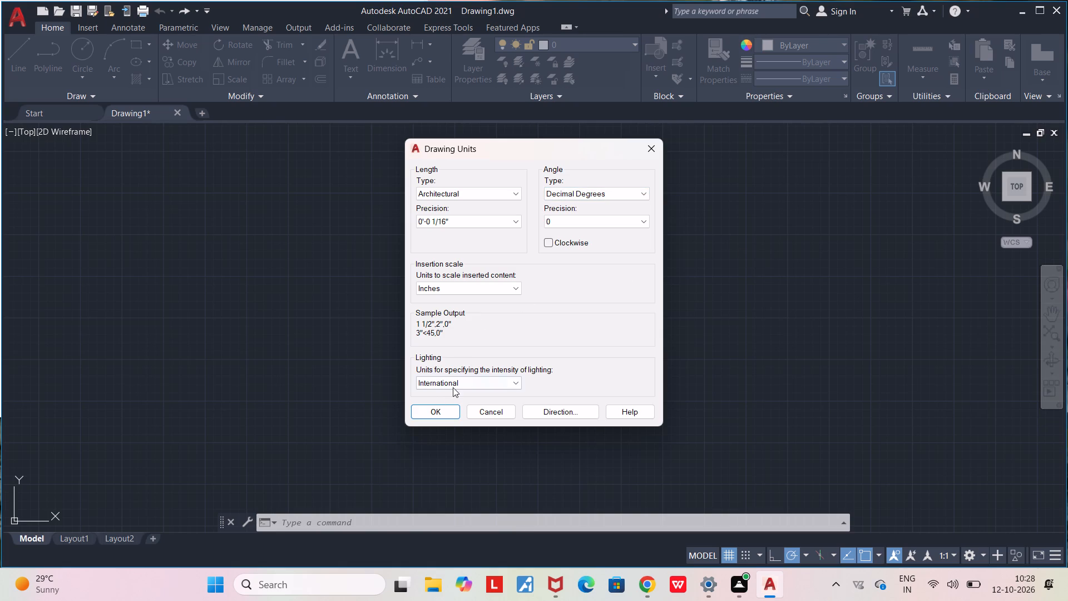
pyautogui.click(443, 411)
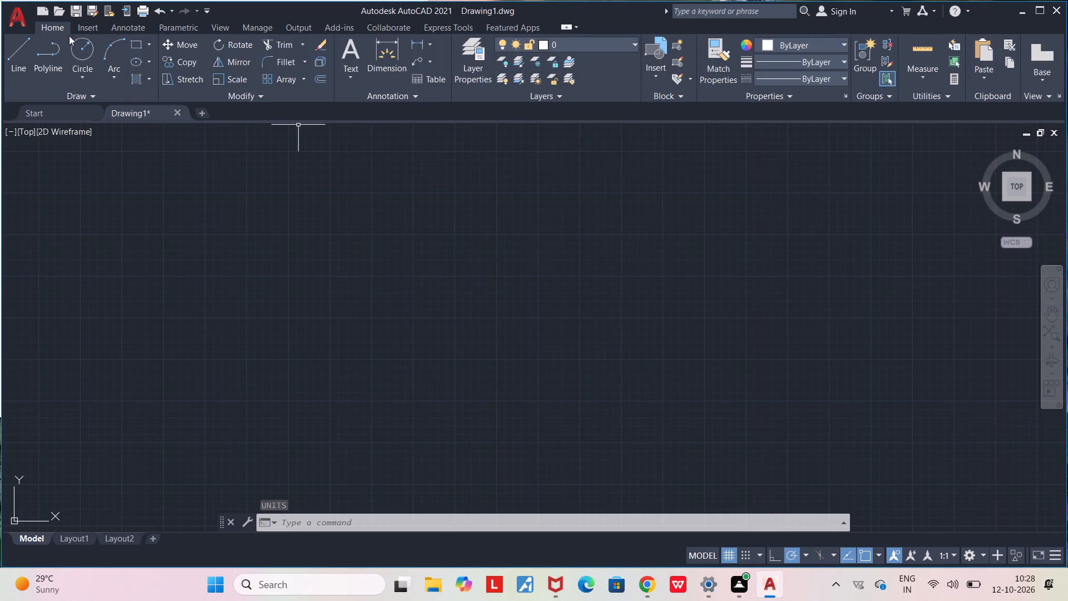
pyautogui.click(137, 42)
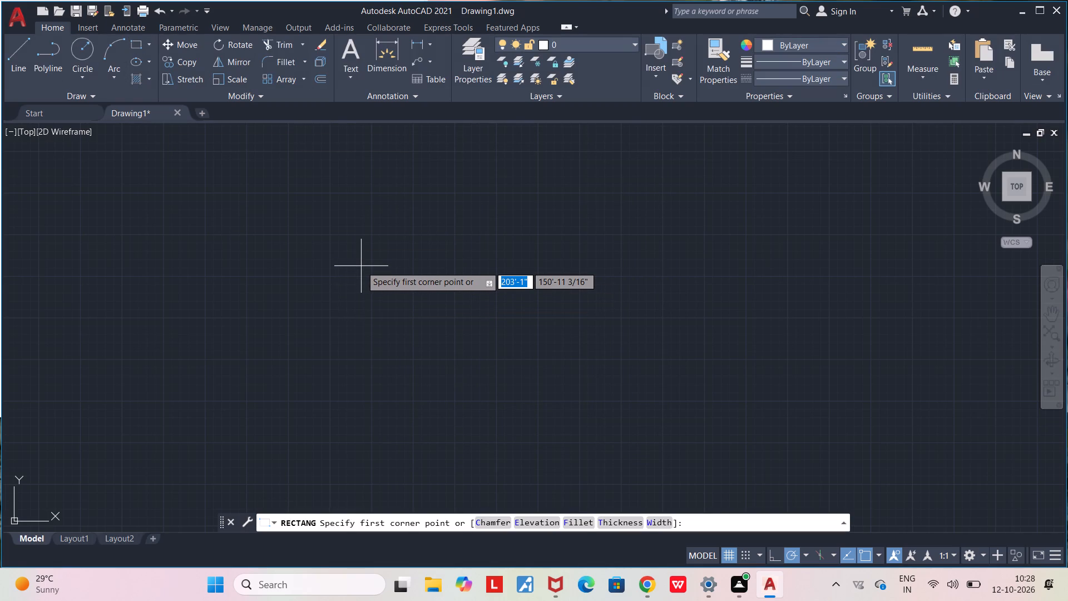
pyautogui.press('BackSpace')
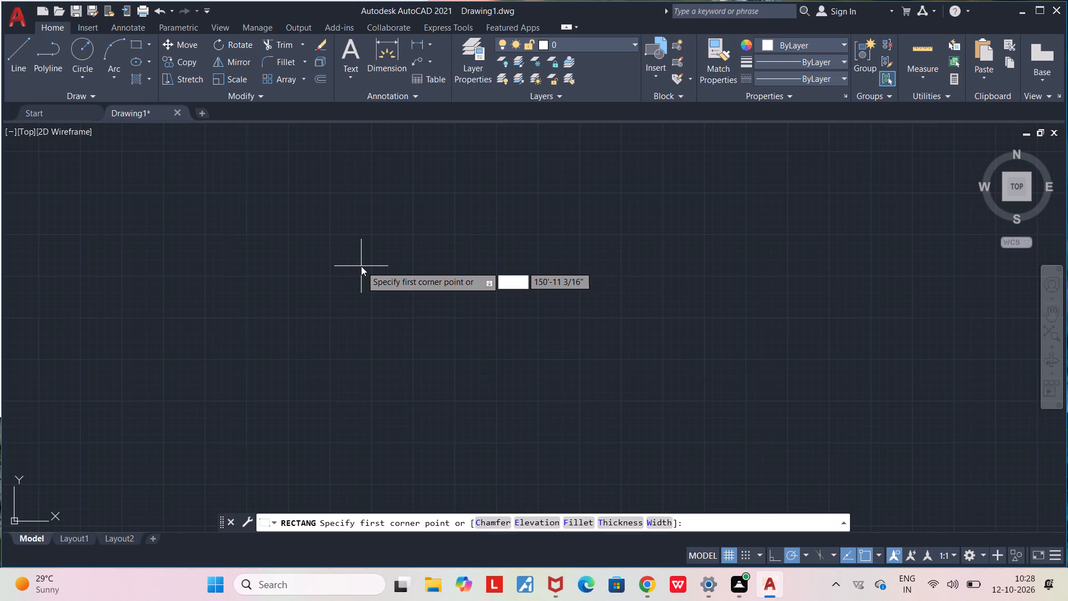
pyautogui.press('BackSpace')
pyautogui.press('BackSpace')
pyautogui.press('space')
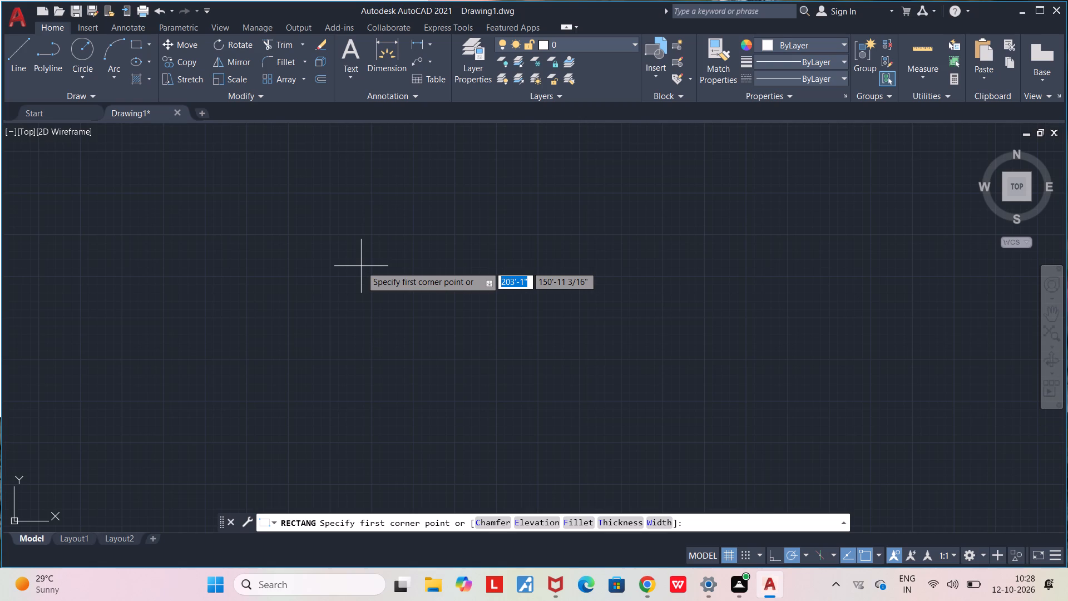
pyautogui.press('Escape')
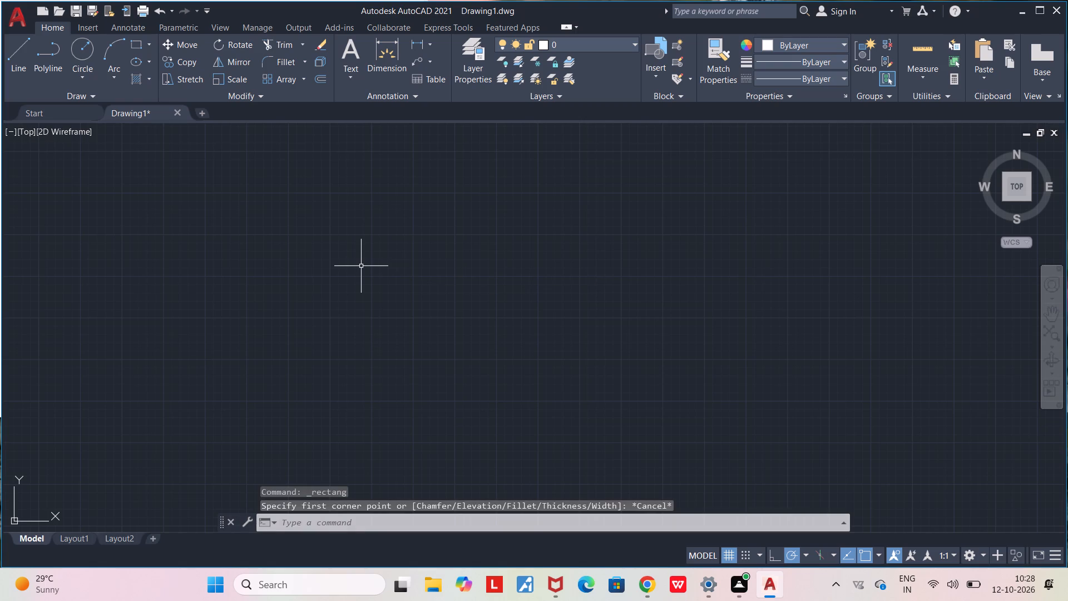
# Draw a closed rectangular plan outline with the Line command, 30' wide and 40' high.
pyautogui.press('l')
pyautogui.press('Return')
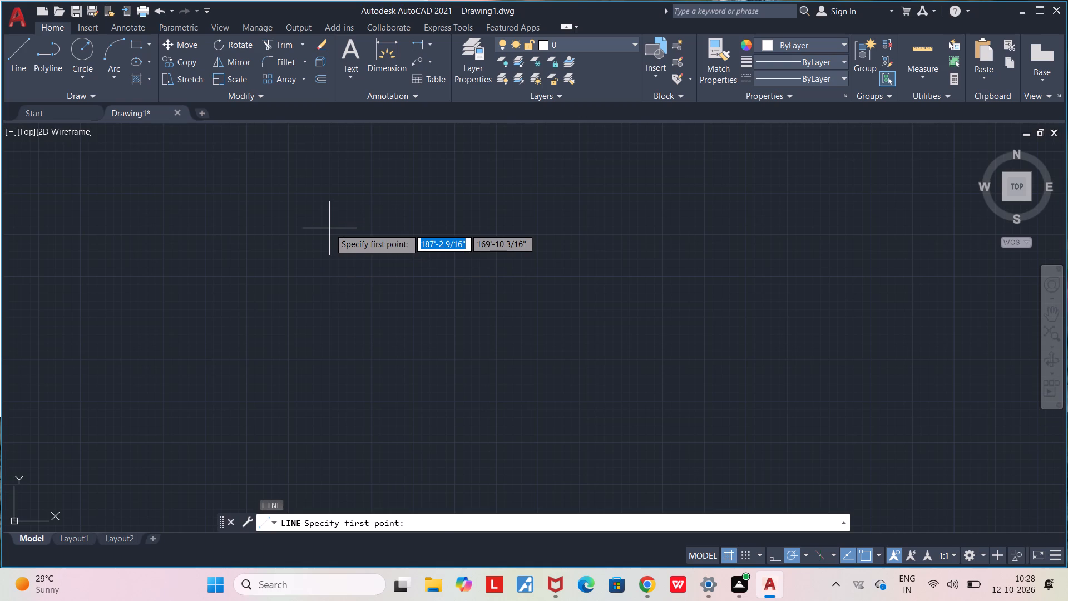
pyautogui.click(329, 228)
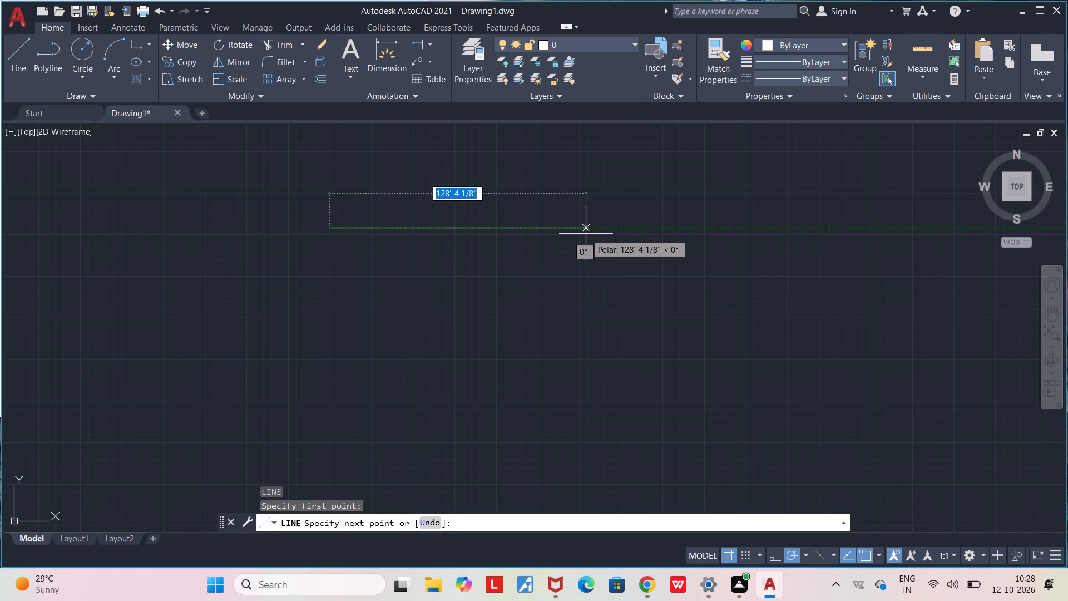
pyautogui.write('30')
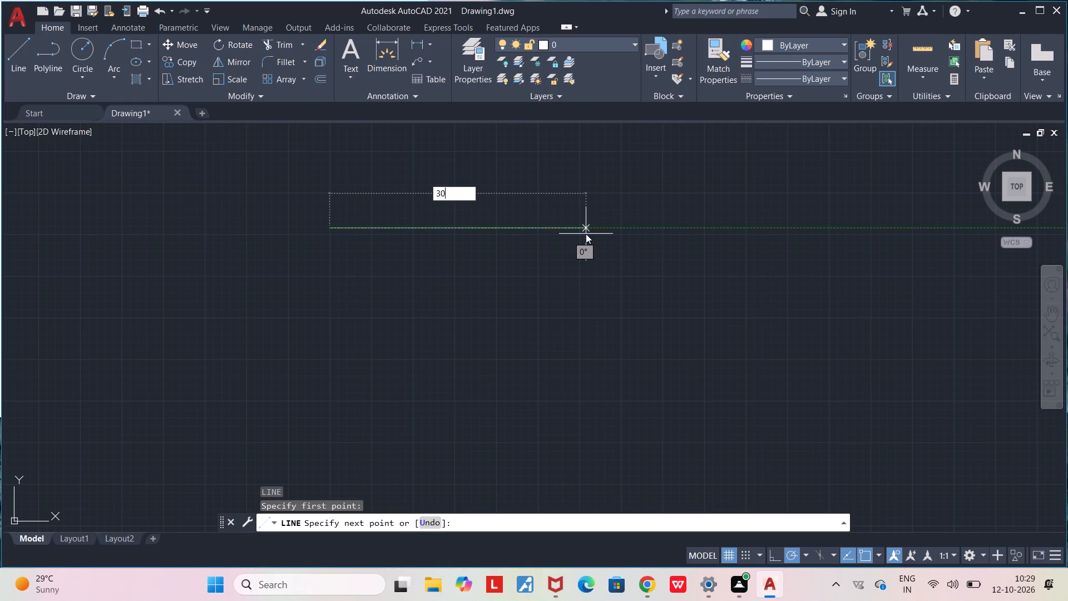
pyautogui.hotkey('shift', '"')
pyautogui.press('BackSpace')
pyautogui.press("'")
pyautogui.press('Return')
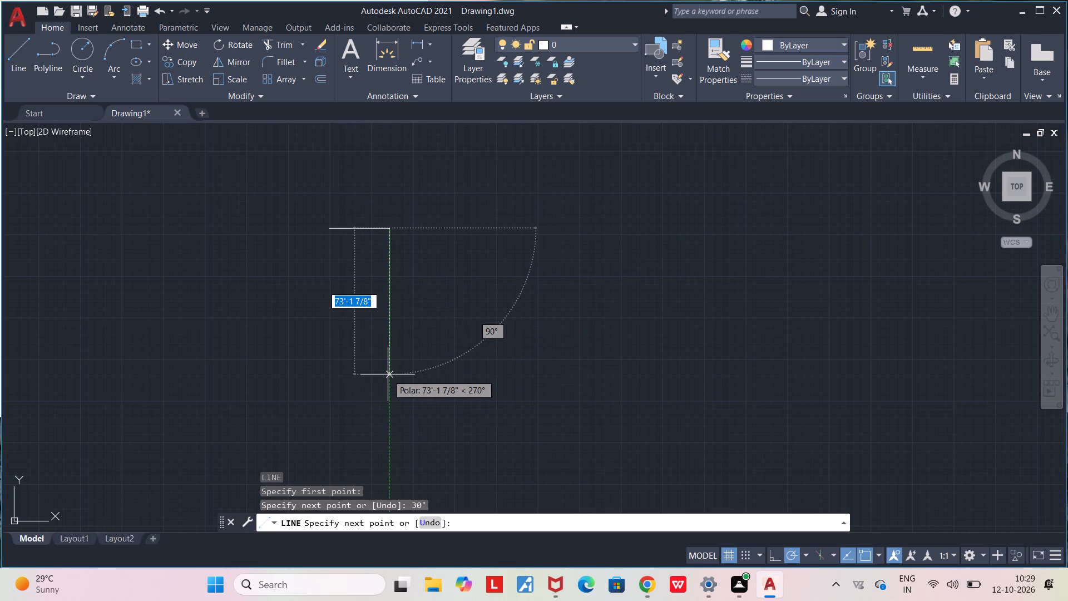
pyautogui.write("40'")
pyautogui.press('Return')
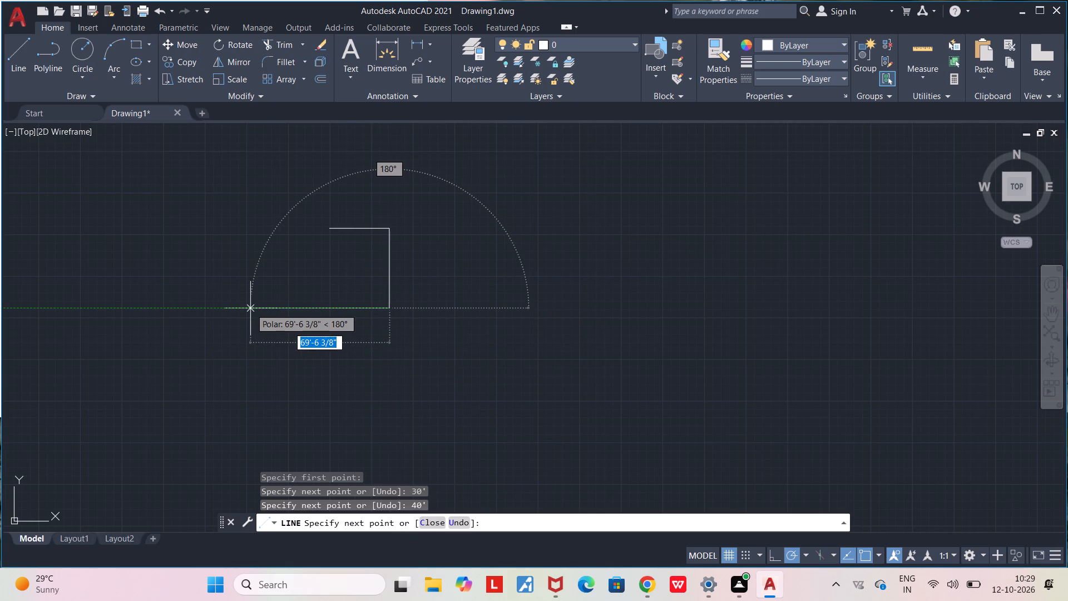
pyautogui.write("30'")
pyautogui.press('Return')
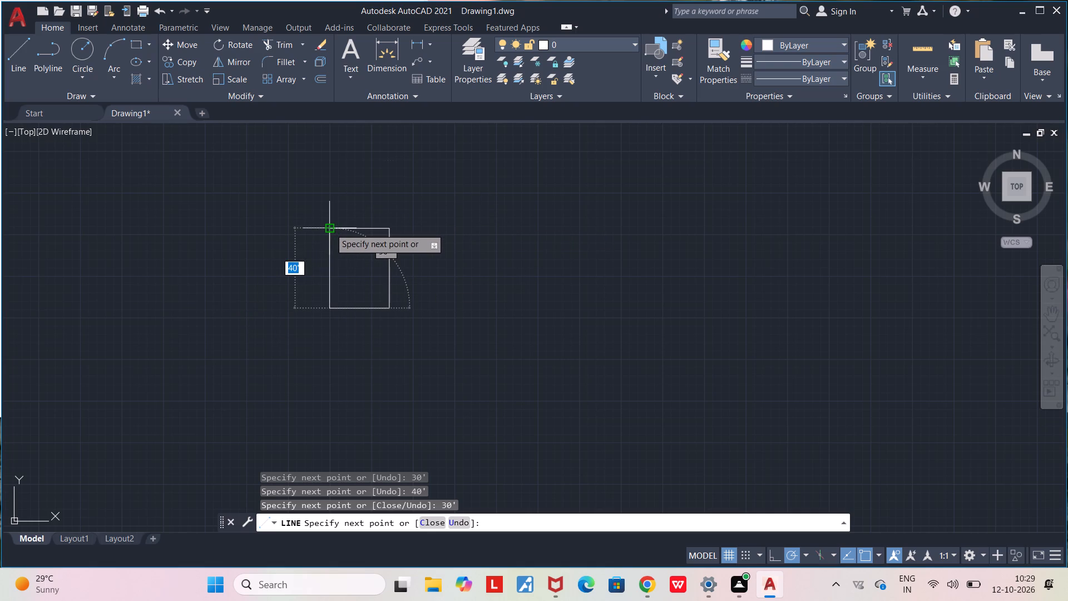
pyautogui.write("40'")
pyautogui.press('Return')
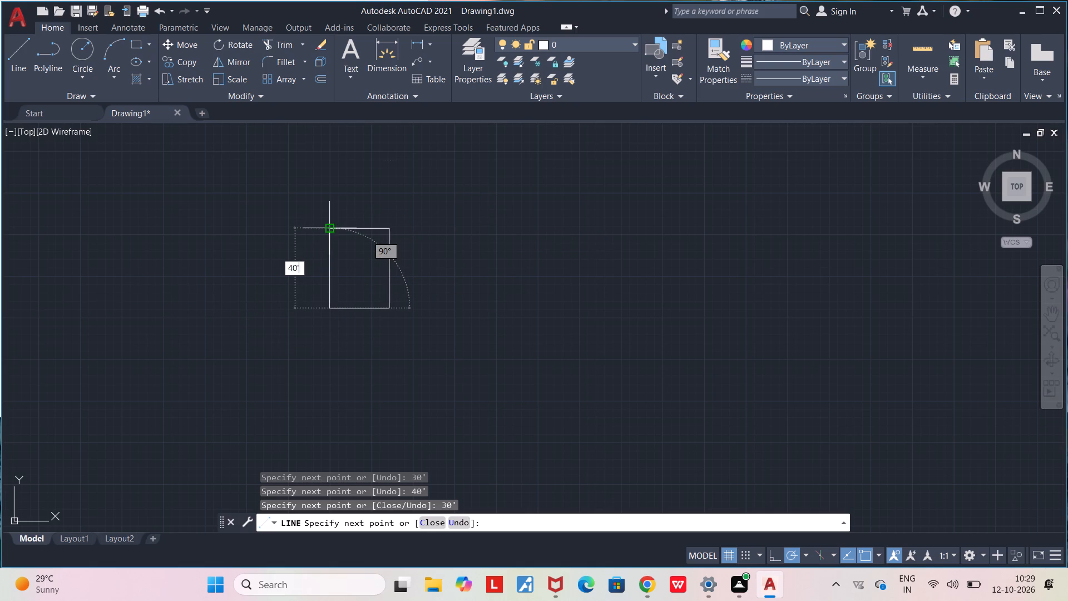
pyautogui.press('Escape')
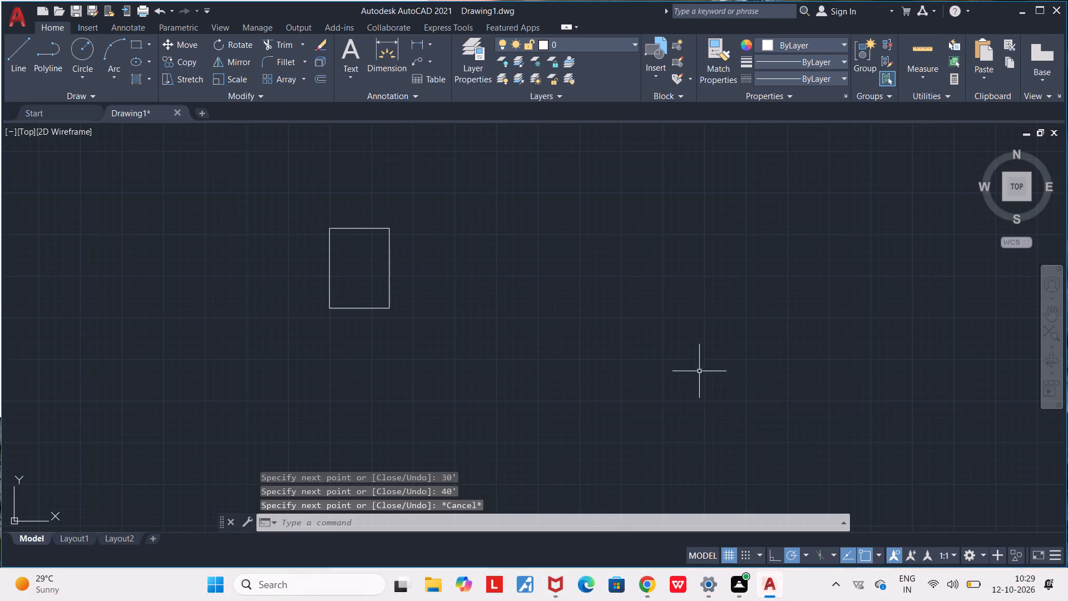
# Narrow the AutoCAD window to check the floor plan brief behind it, and widen it back across the screen.
pyautogui.scroll(3, 344, 256)
pyautogui.moveTo(403, 306); pyautogui.dragTo(511, 312, button='middle')
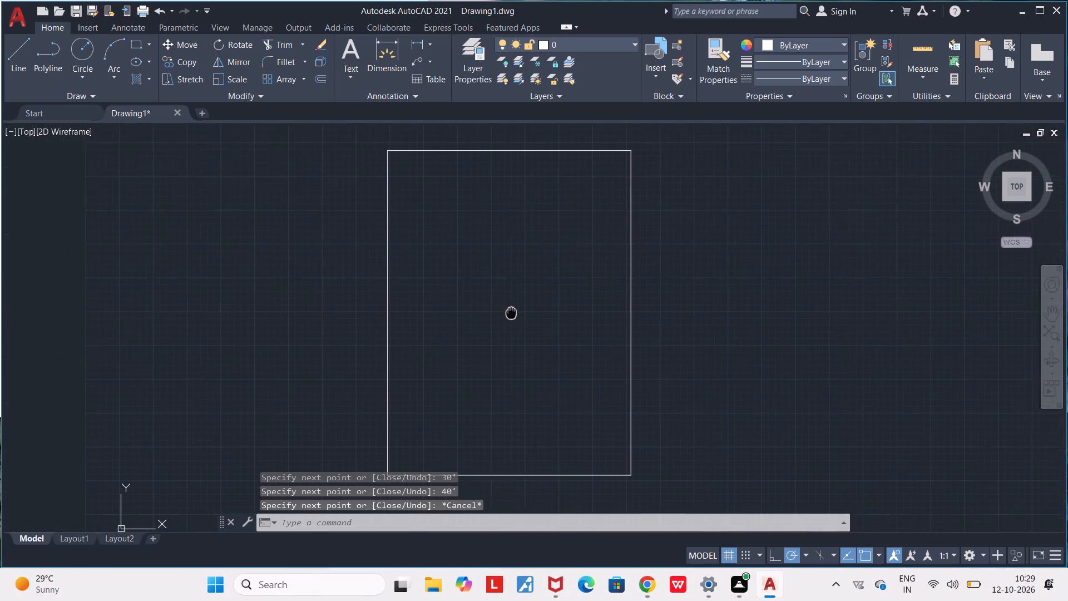
pyautogui.moveTo(511, 312); pyautogui.dragTo(512, 307, button='middle')
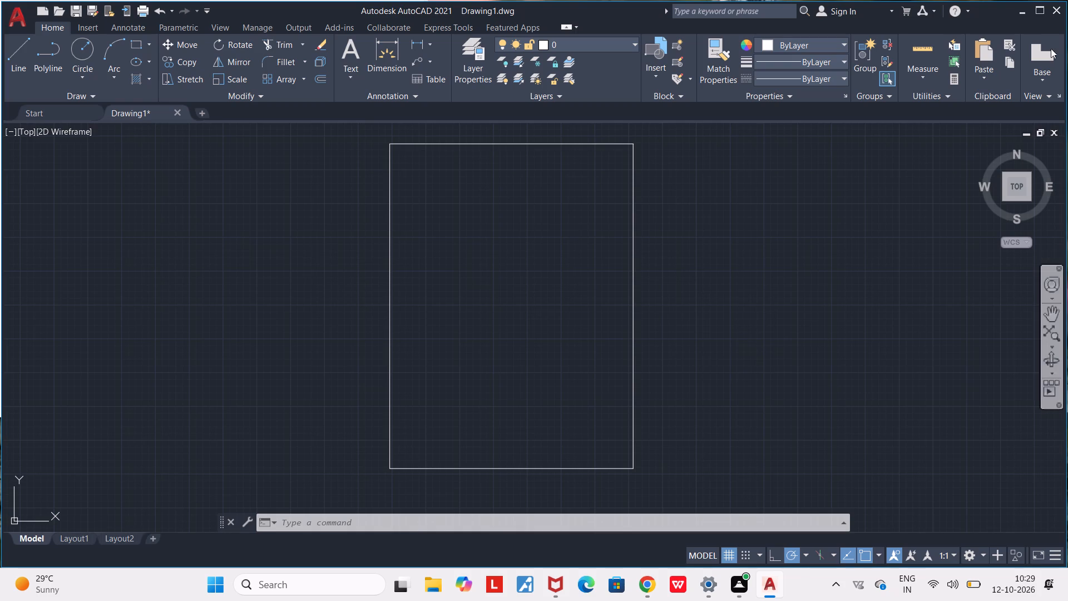
pyautogui.moveTo(1, 339); pyautogui.dragTo(383, 347)
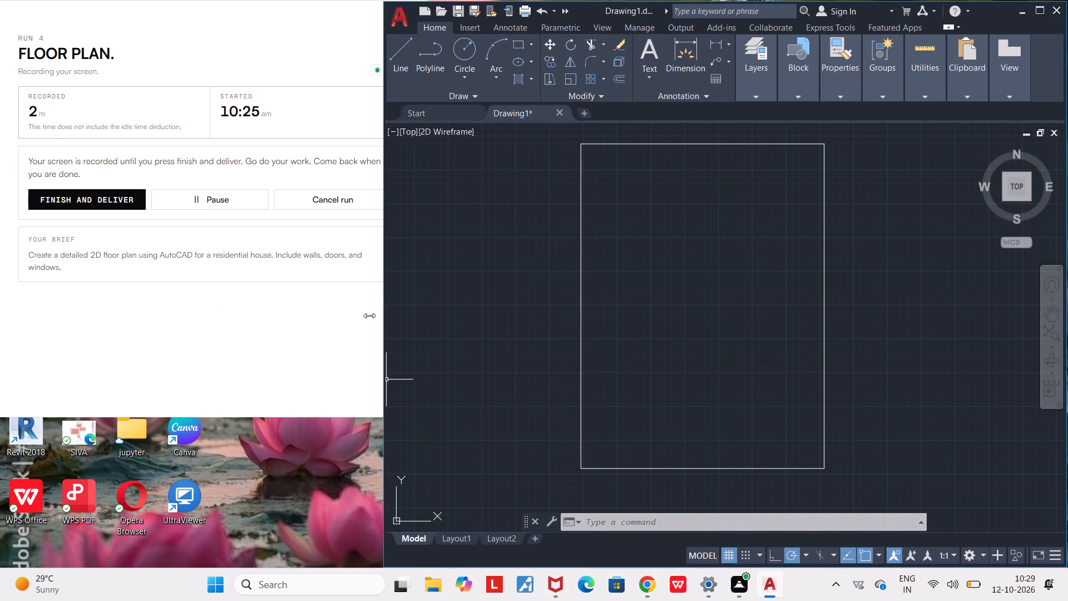
pyautogui.moveTo(384, 331); pyautogui.dragTo(162, 308)
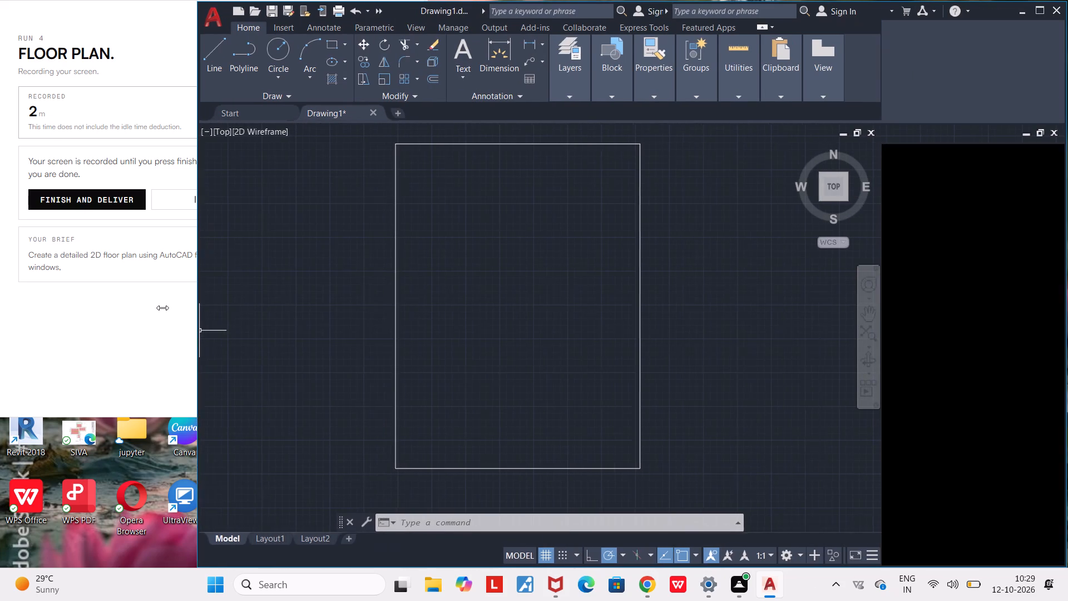
pyautogui.moveTo(162, 308); pyautogui.dragTo(0, 316)
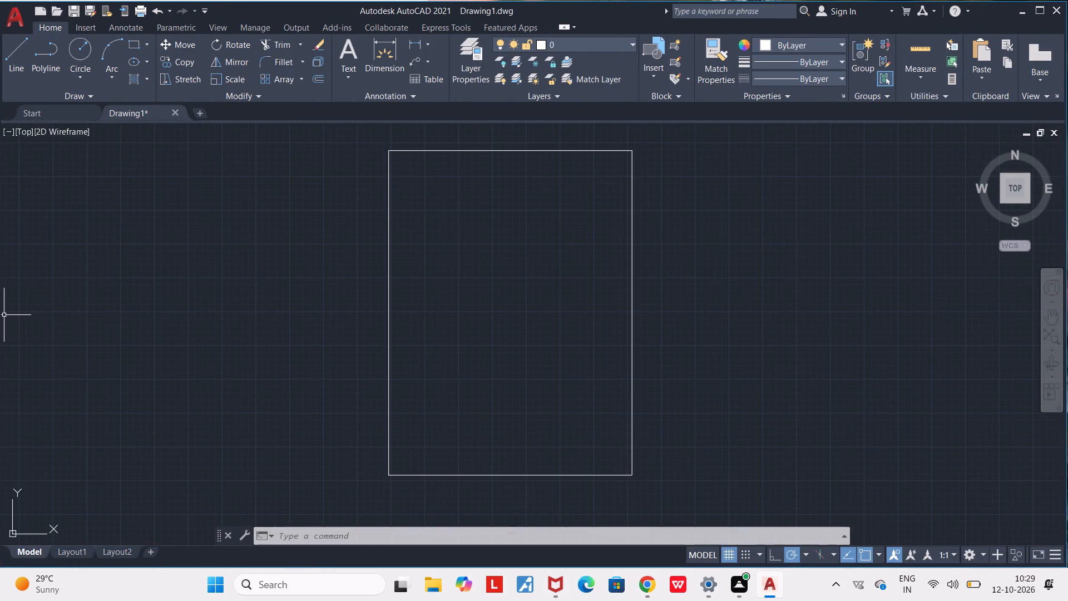
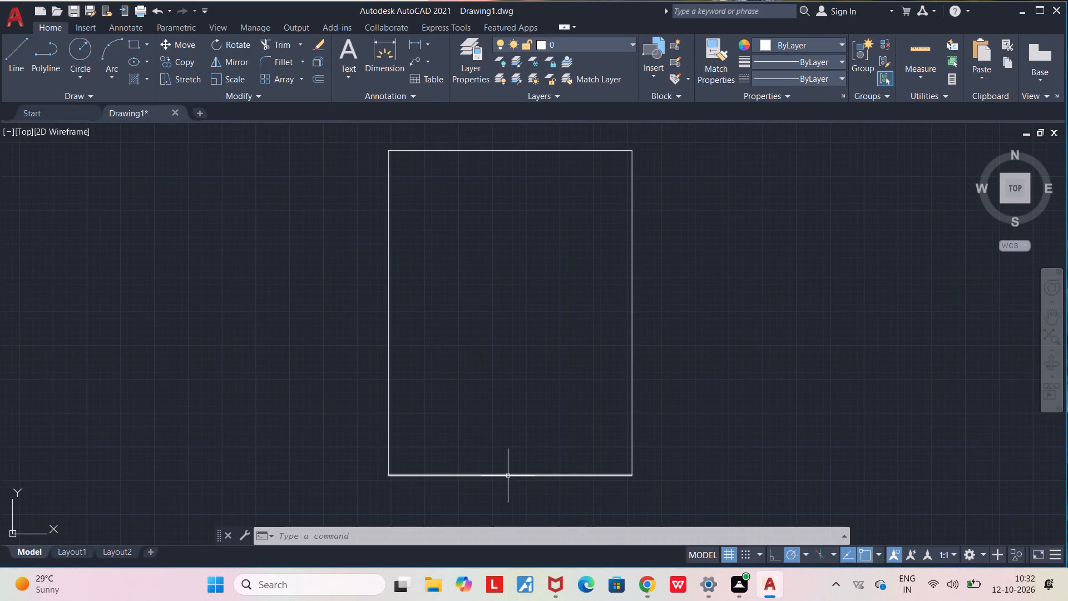
# Start a line at the outline's upper-left corner and run it 14' along the top edge.
pyautogui.press('l')
pyautogui.press('Return')
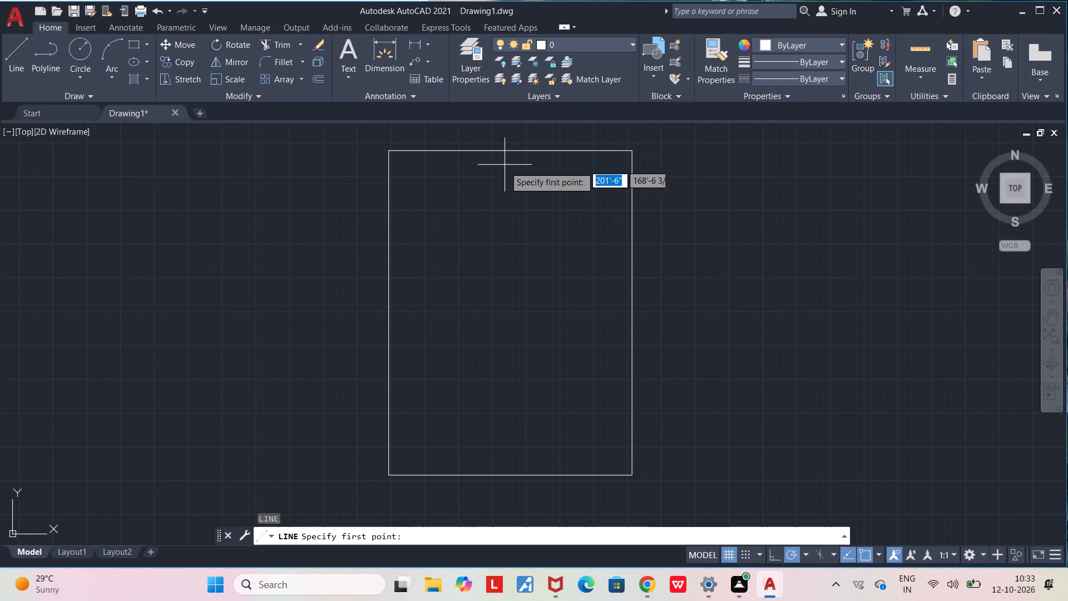
pyautogui.moveTo(505, 215); pyautogui.dragTo(511, 277, button='middle')
pyautogui.scroll(3, 510, 243)
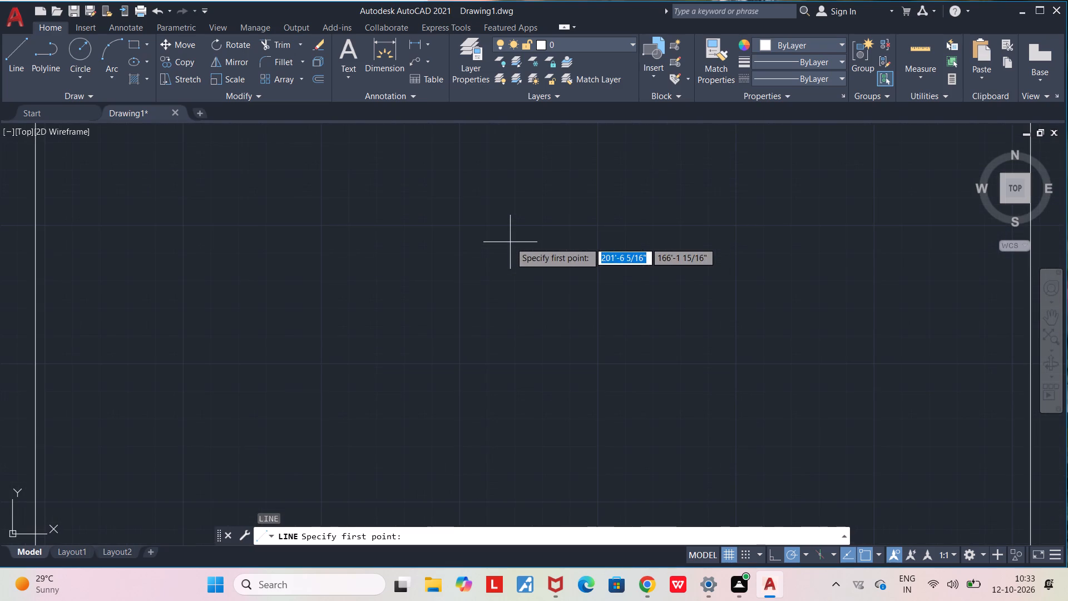
pyautogui.moveTo(527, 283); pyautogui.dragTo(518, 408, button='middle')
pyautogui.scroll(-2, 518, 408)
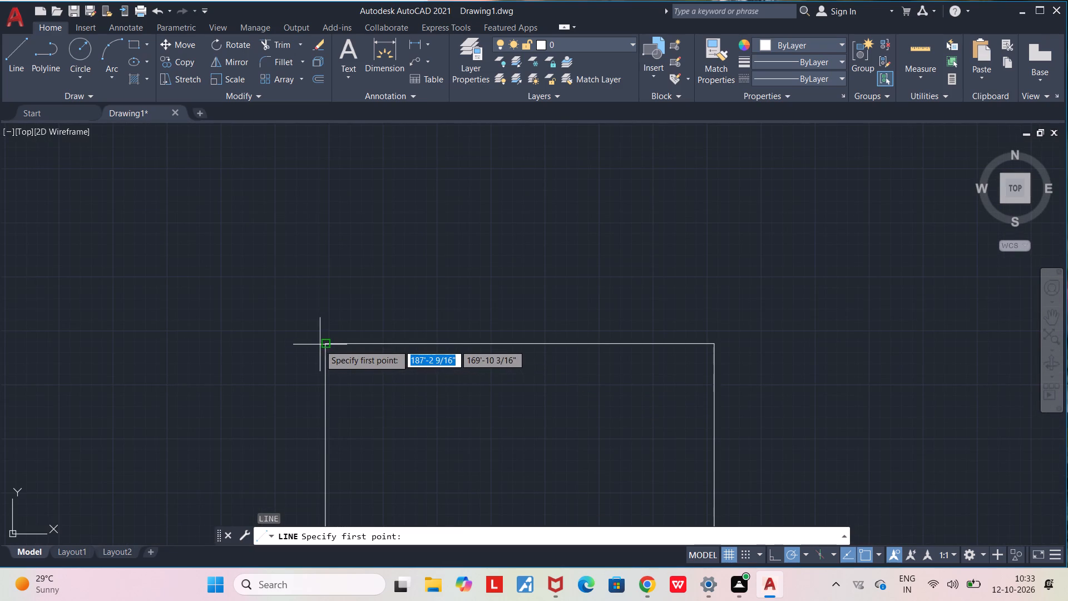
pyautogui.scroll(2, 318, 346)
pyautogui.click(338, 343)
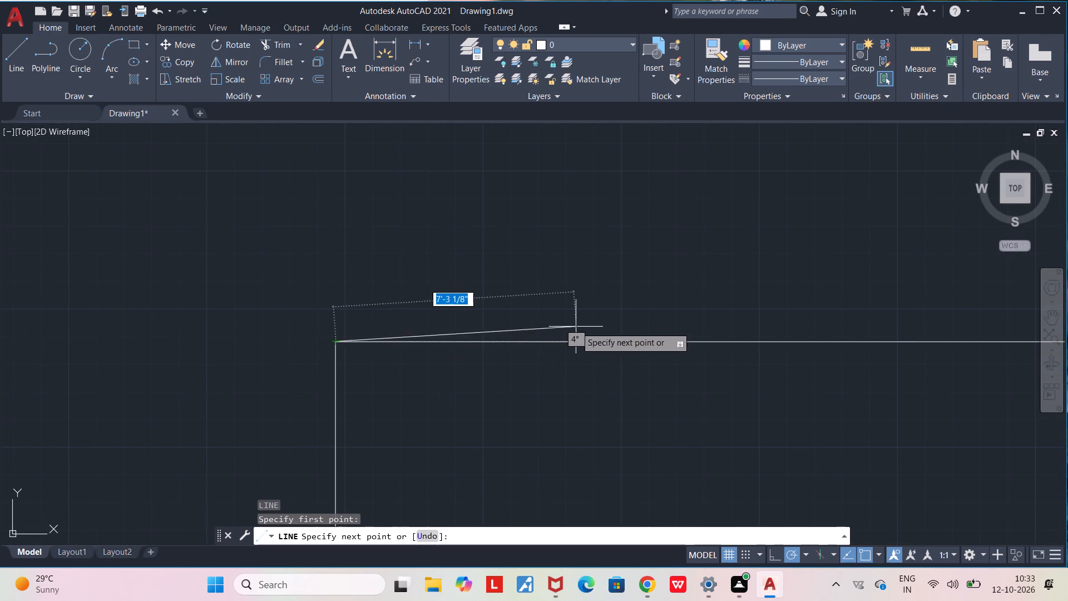
pyautogui.write('14')
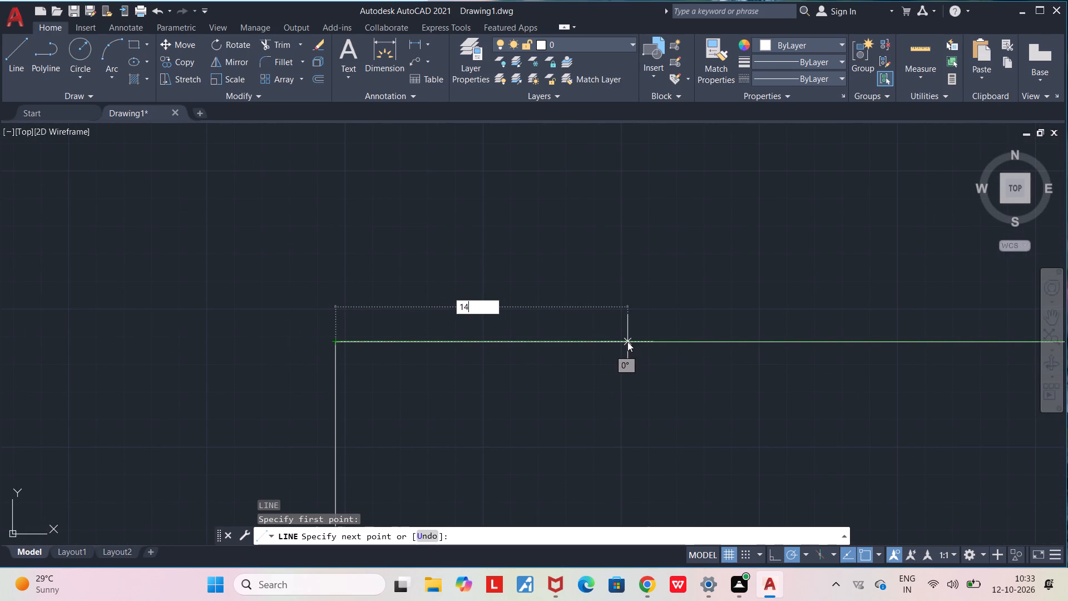
pyautogui.press("'")
pyautogui.press('Return')
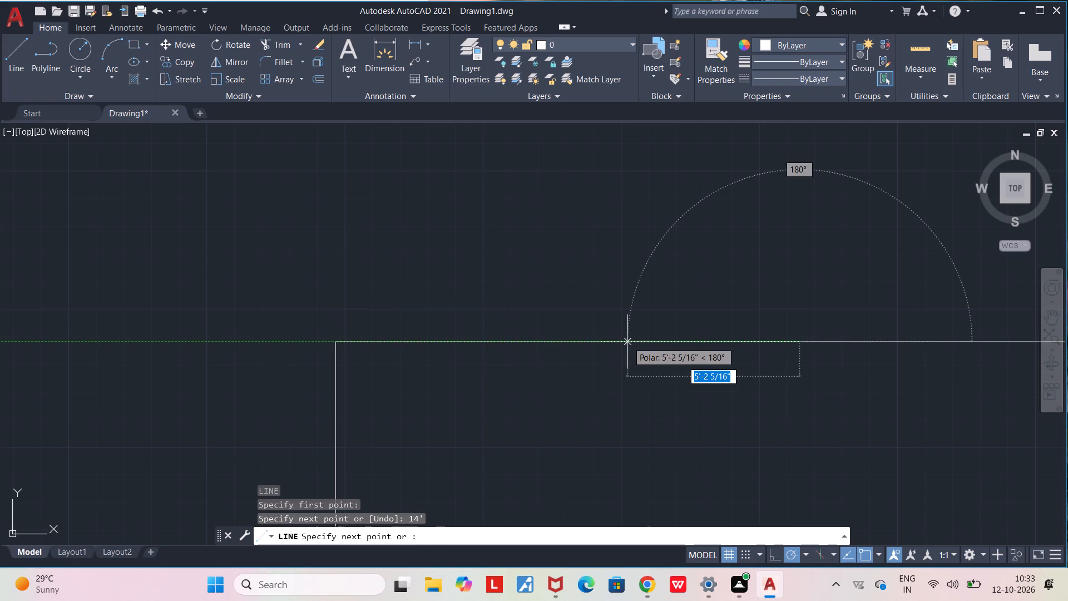
# Continue the line 14'6" straight down and across to the outline's left edge to enclose the upper-left room.
pyautogui.scroll(-3, 642, 466)
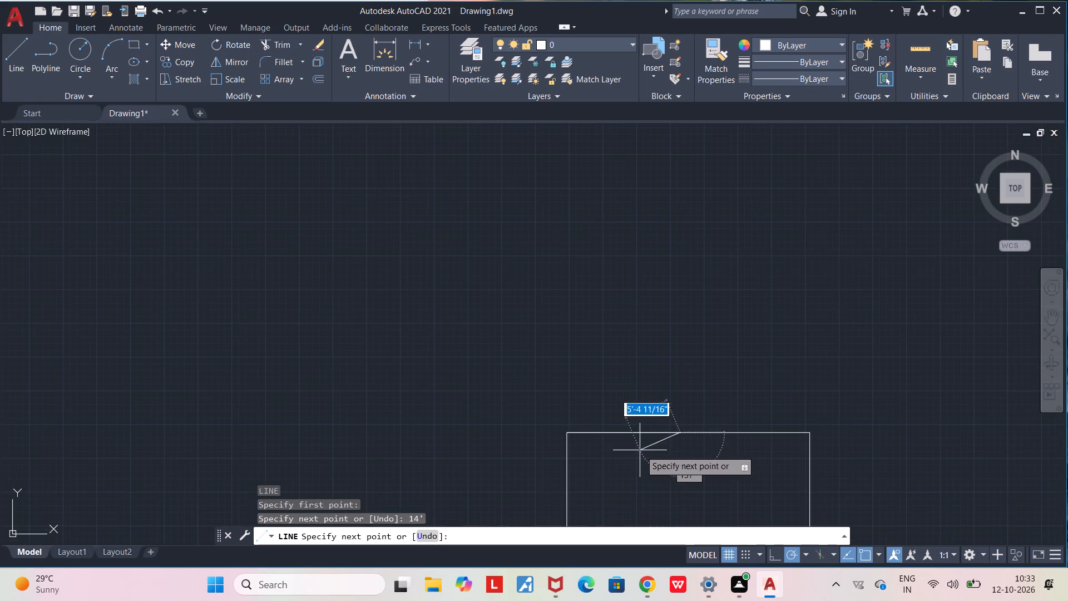
pyautogui.moveTo(632, 420); pyautogui.dragTo(564, 274, button='middle')
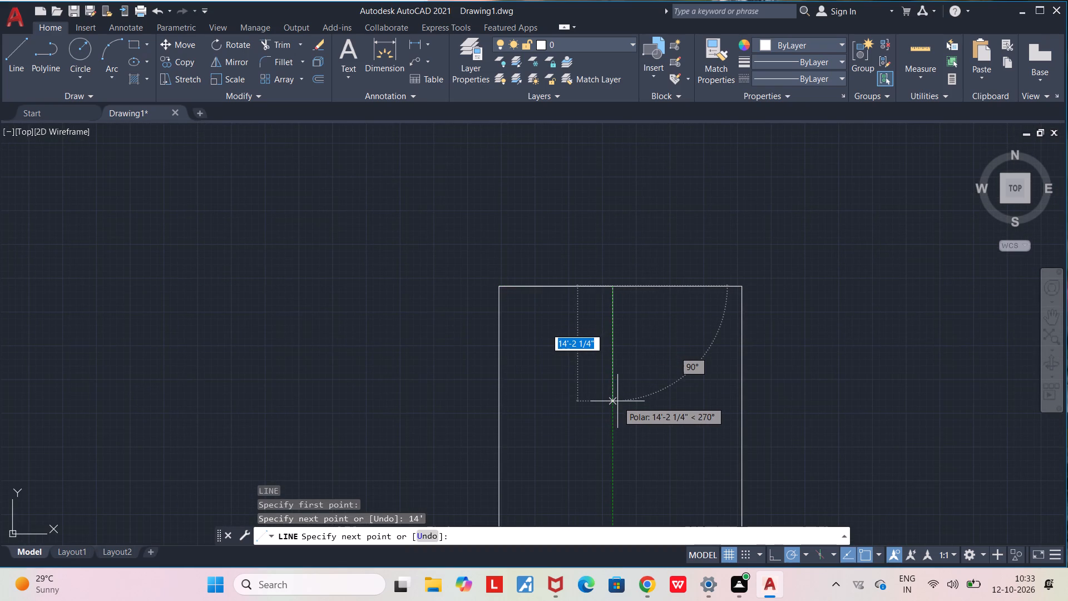
pyautogui.write("14'")
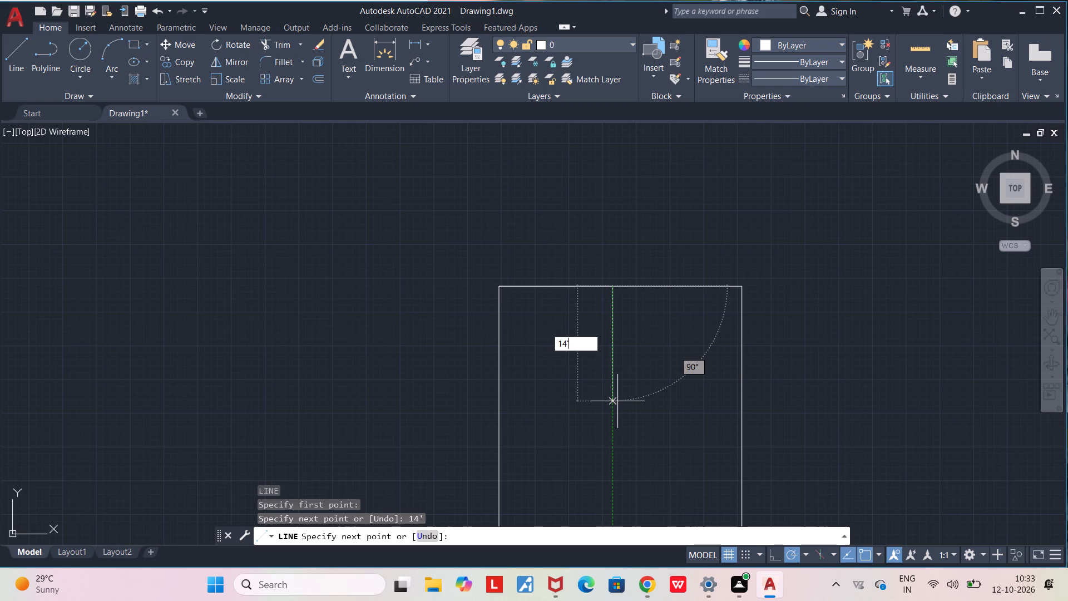
pyautogui.press('6')
pyautogui.hotkey('shift', '"')
pyautogui.press('Return')
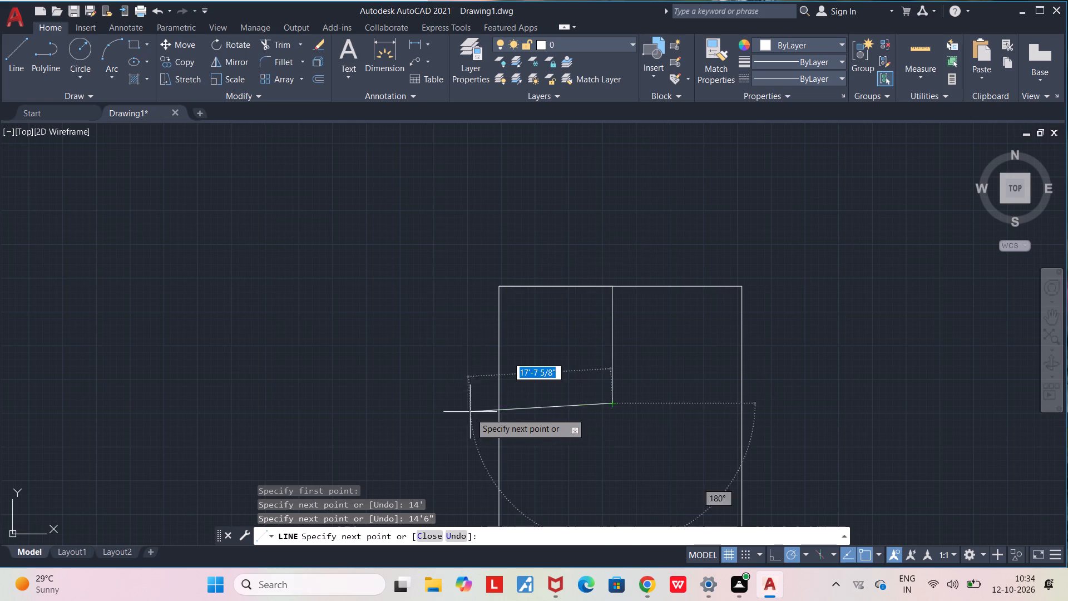
pyautogui.click(500, 405)
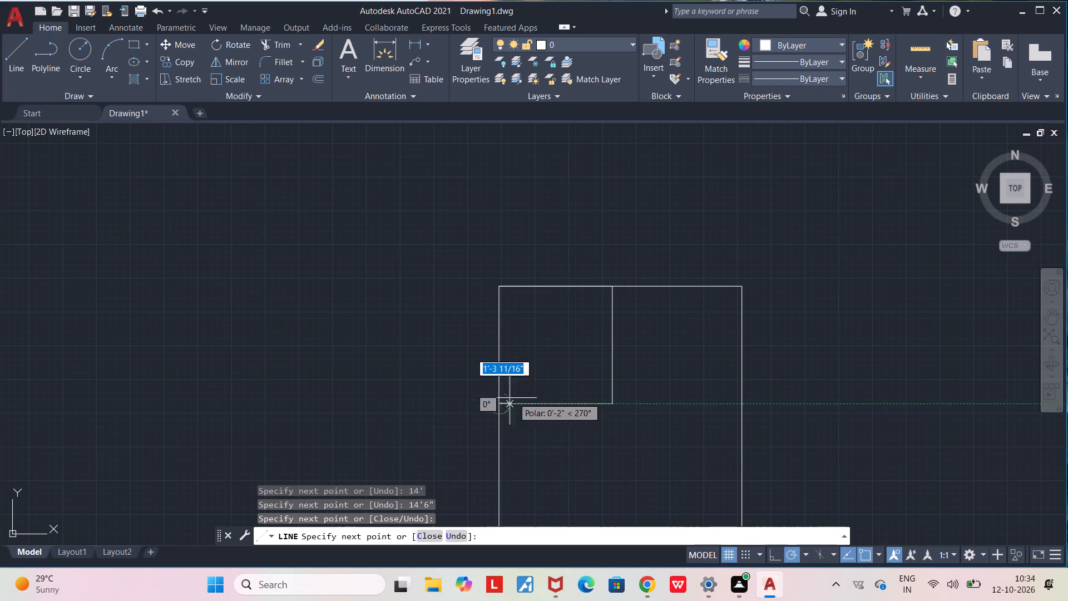
pyautogui.press('Escape')
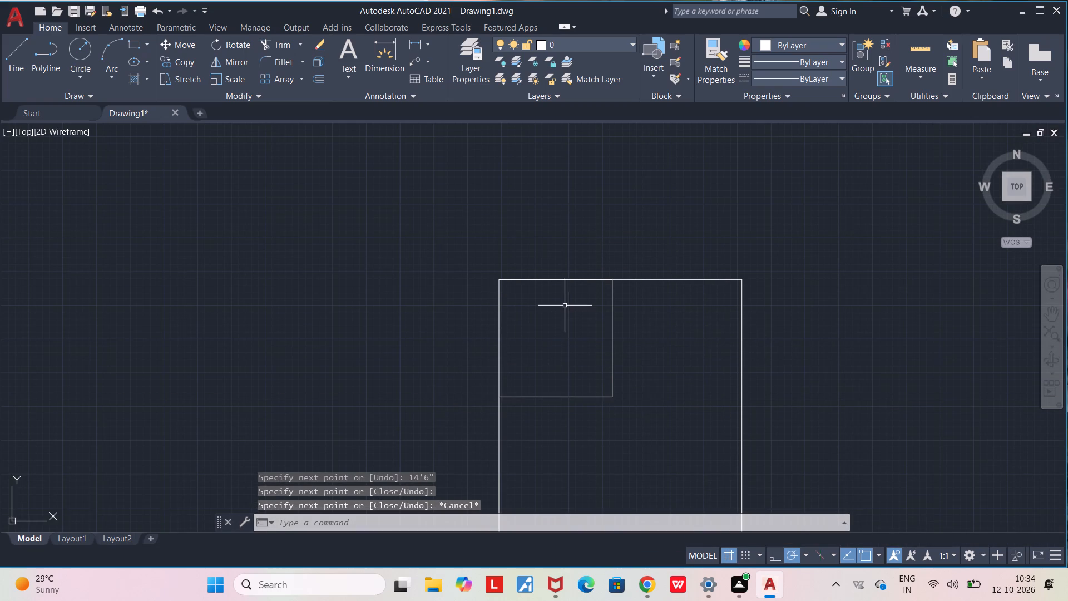
# Erase the 14' helper line lying over the outline's top edge.
pyautogui.scroll(3, 565, 306)
pyautogui.click(560, 194)
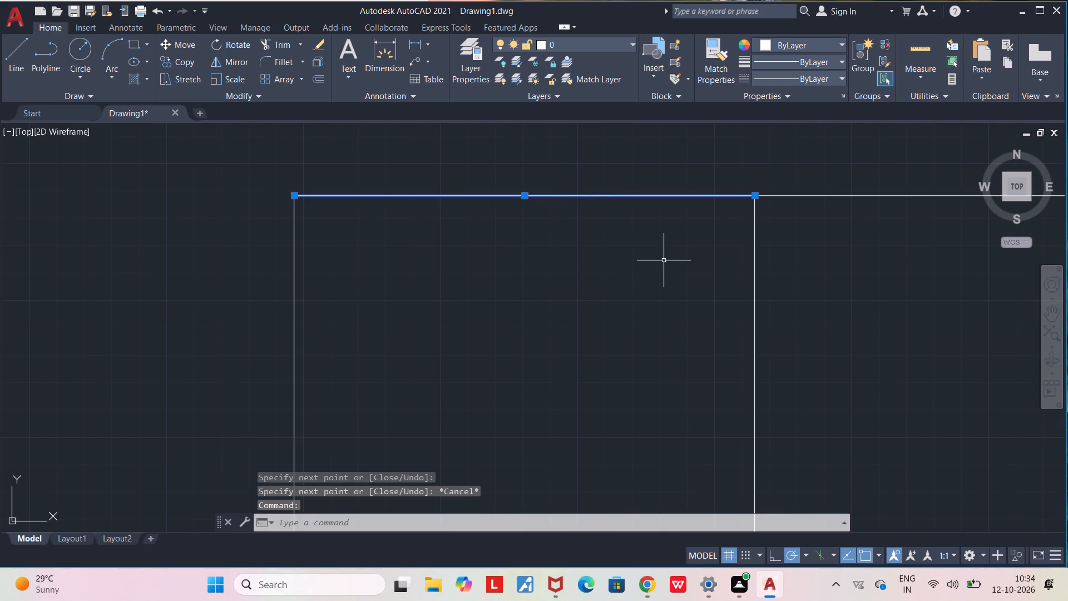
pyautogui.press('Delete')
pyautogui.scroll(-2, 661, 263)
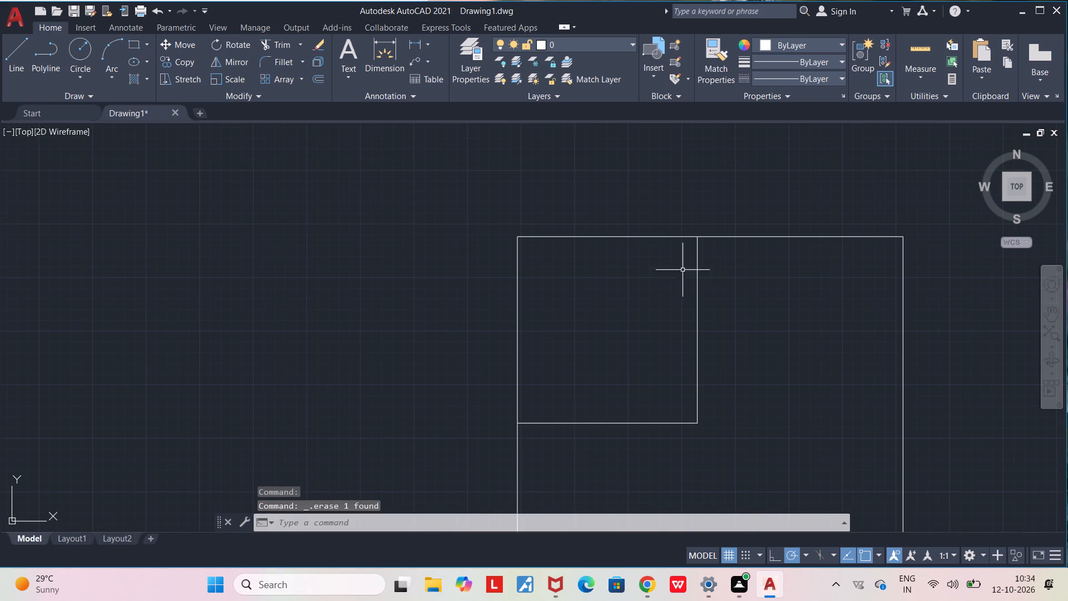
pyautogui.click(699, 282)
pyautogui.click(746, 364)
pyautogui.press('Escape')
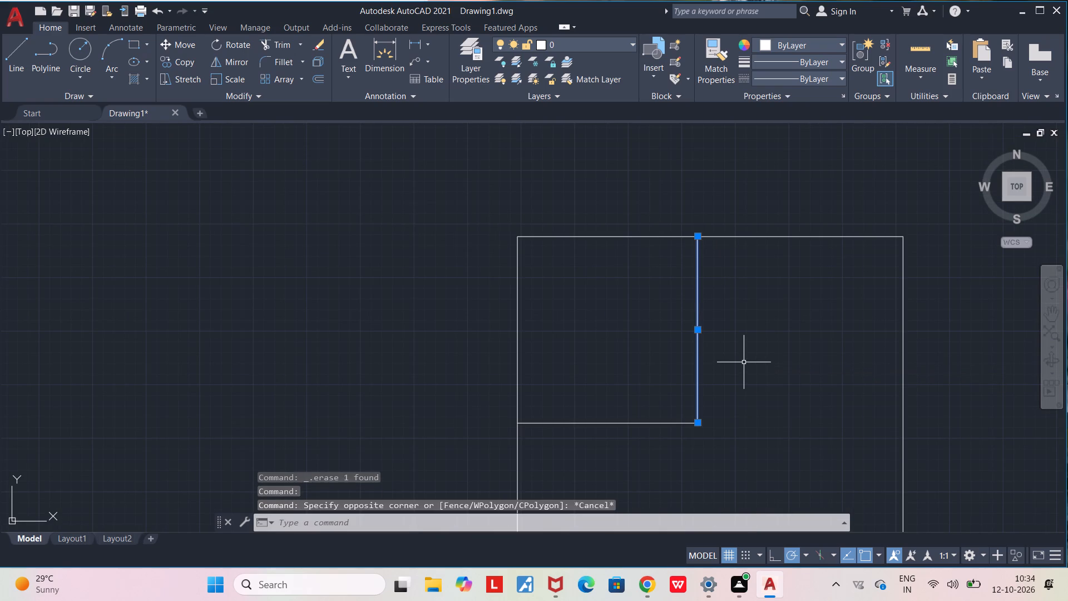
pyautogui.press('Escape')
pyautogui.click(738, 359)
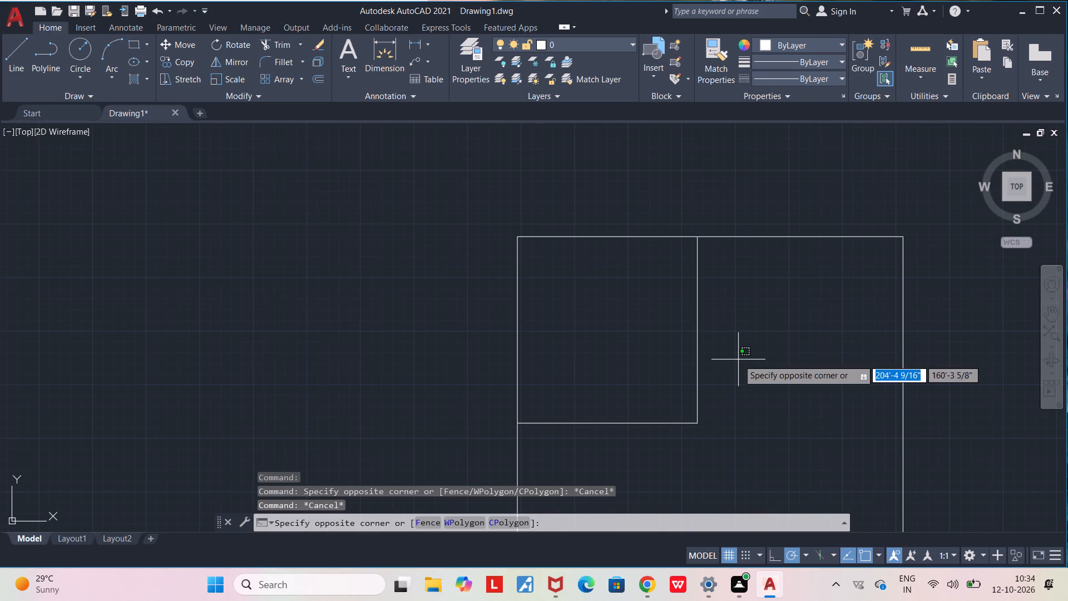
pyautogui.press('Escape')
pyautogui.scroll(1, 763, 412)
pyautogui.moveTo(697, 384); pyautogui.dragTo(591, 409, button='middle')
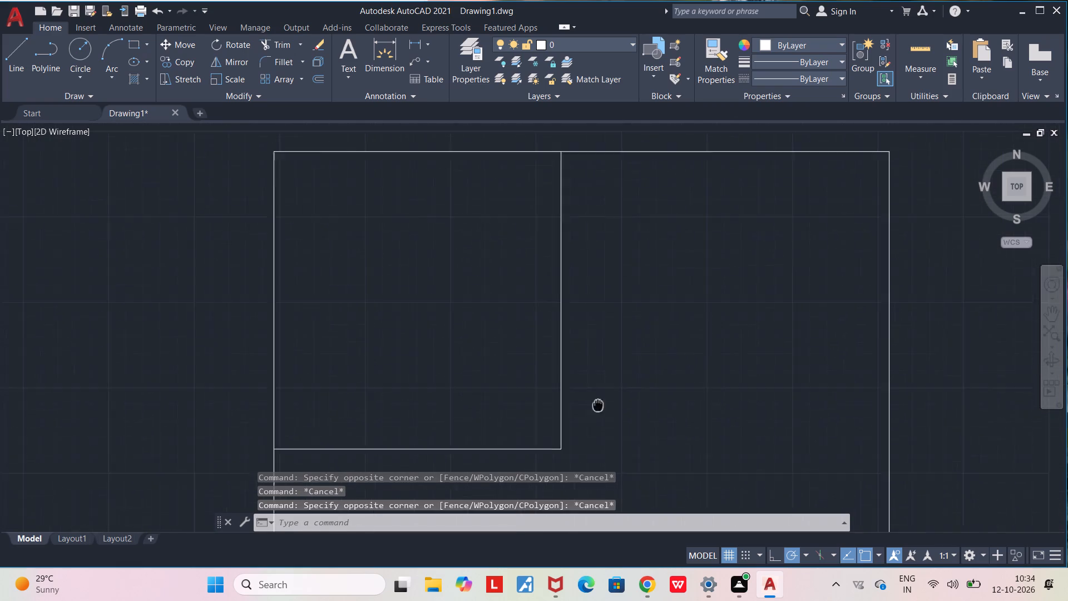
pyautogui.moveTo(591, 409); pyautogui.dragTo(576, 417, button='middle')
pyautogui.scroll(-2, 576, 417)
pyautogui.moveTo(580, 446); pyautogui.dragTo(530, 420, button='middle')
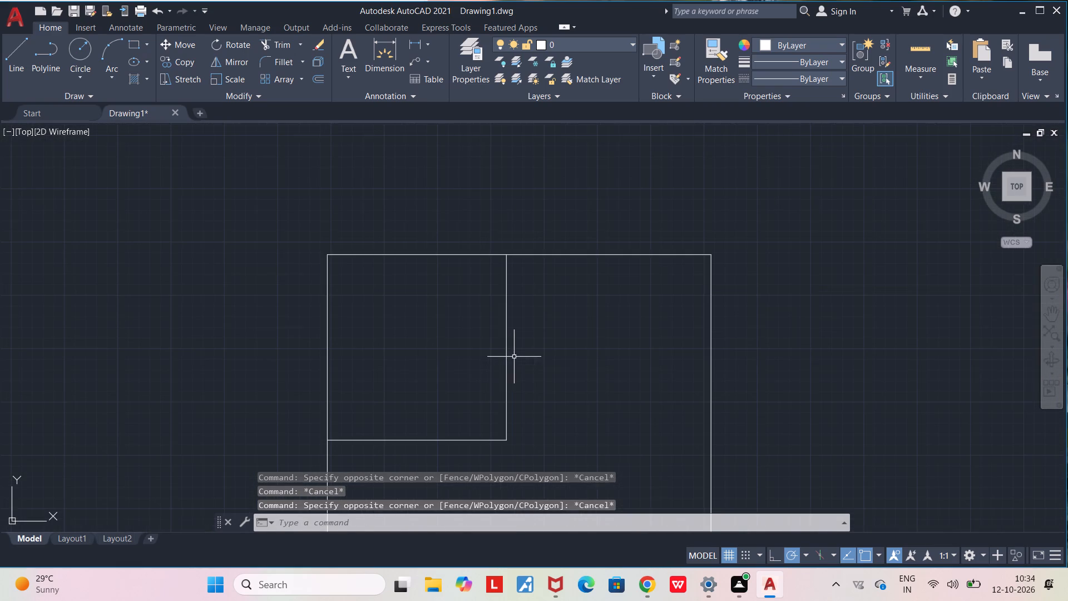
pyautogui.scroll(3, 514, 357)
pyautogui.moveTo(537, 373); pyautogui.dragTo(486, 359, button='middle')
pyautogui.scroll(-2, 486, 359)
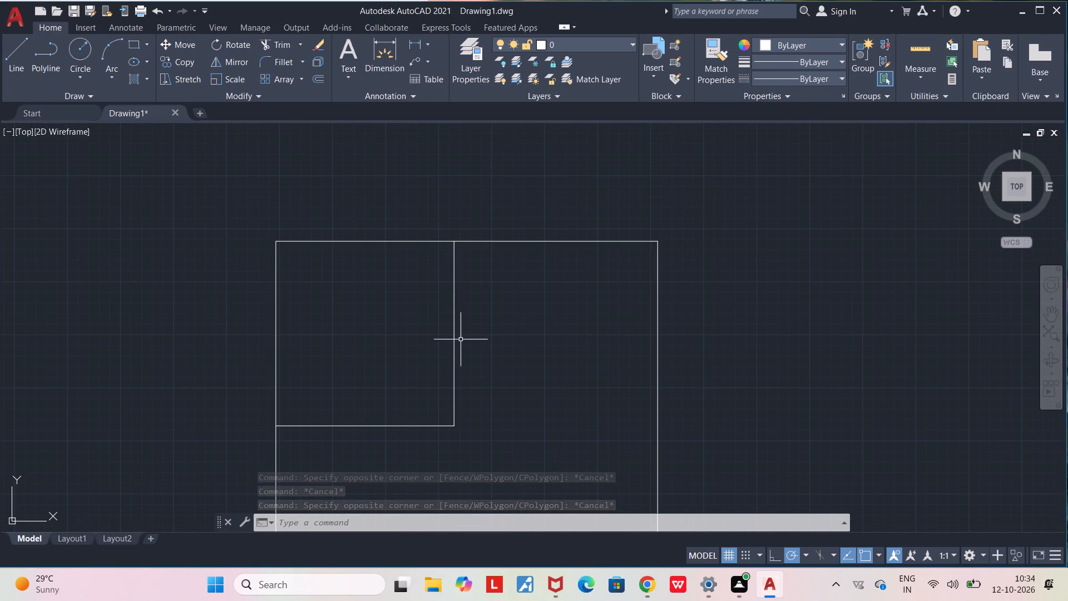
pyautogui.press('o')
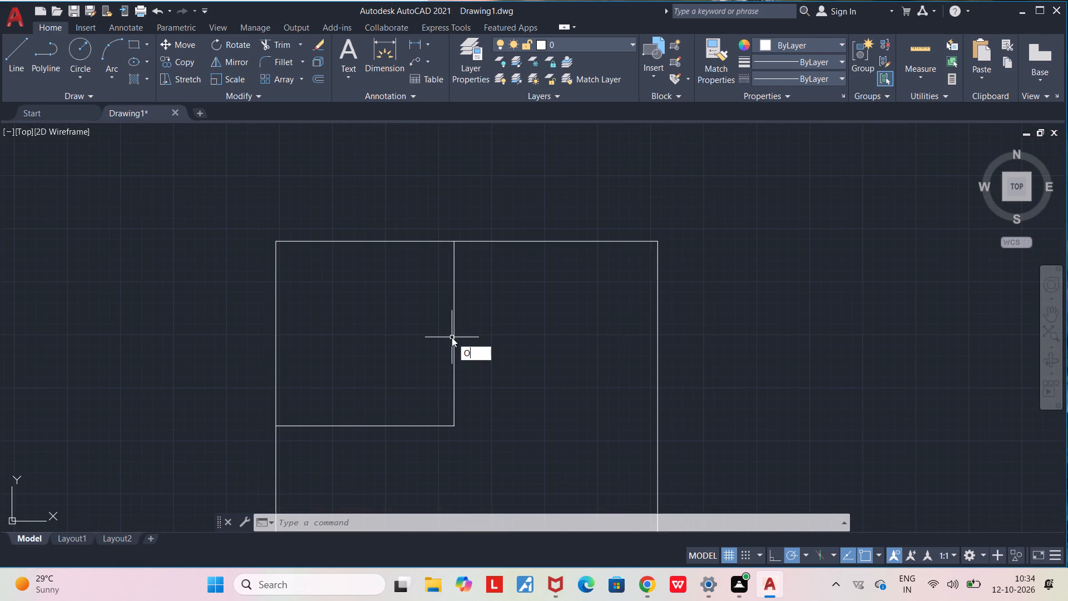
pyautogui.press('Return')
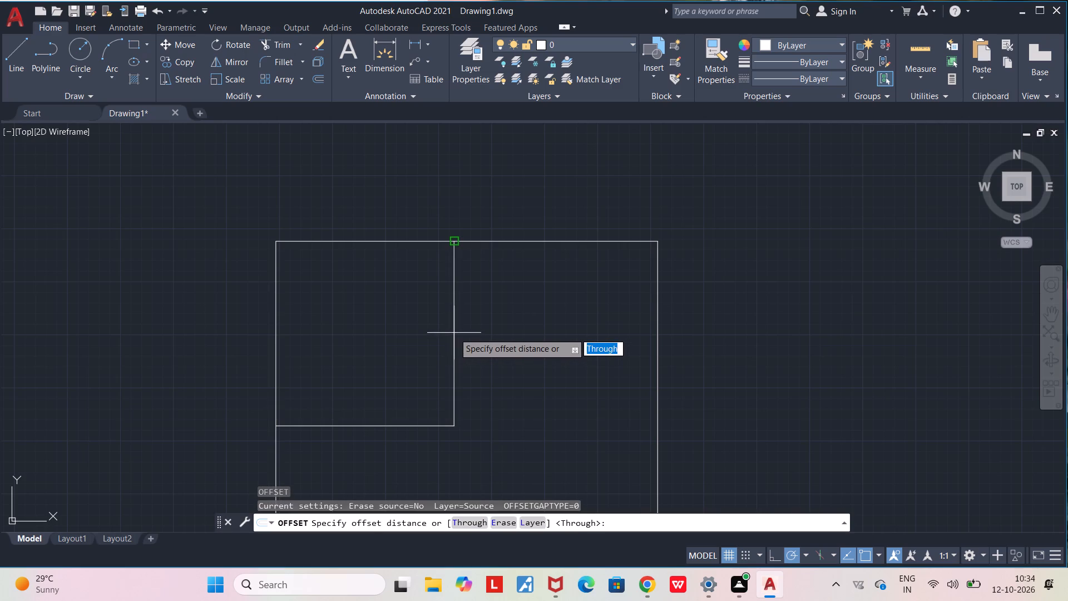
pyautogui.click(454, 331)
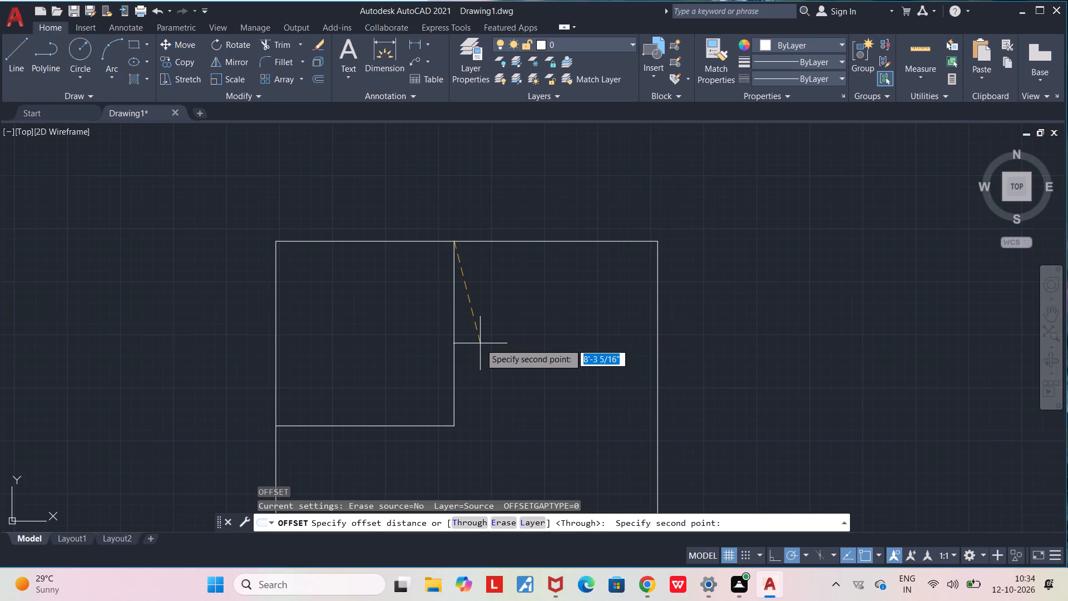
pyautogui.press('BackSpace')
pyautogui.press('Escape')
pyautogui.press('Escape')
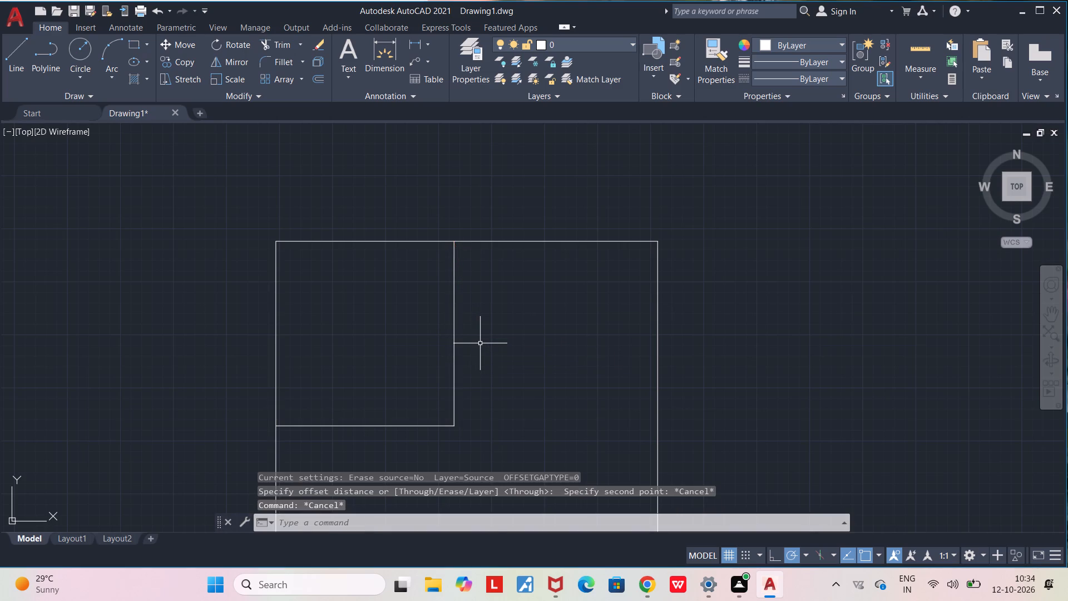
# Offset the upper-left room's vertical right-hand wall line 1' to the right.
pyautogui.press('o')
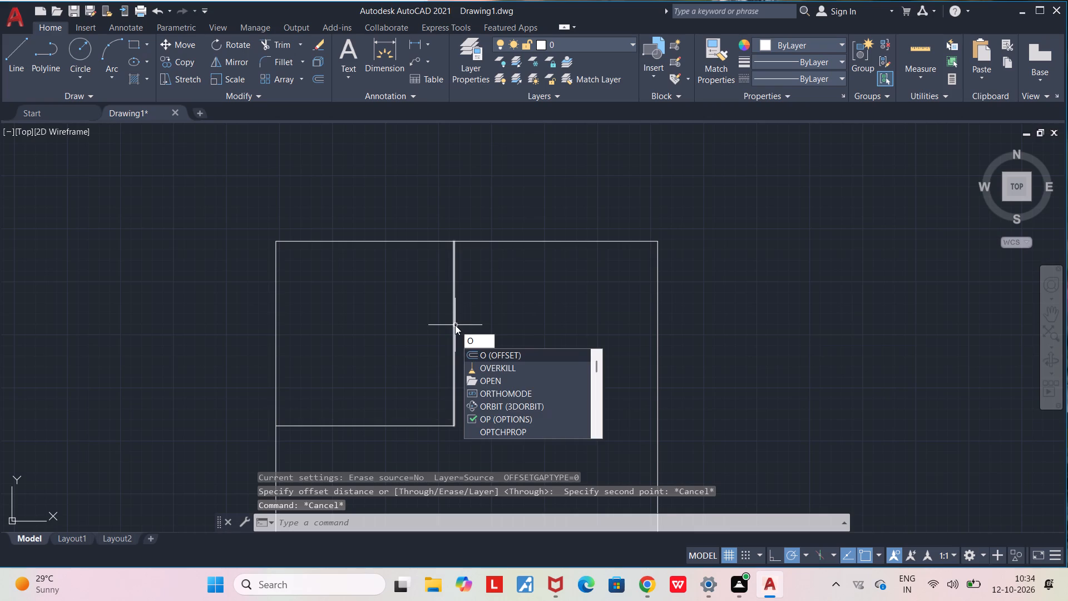
pyautogui.press('f')
pyautogui.click(494, 360)
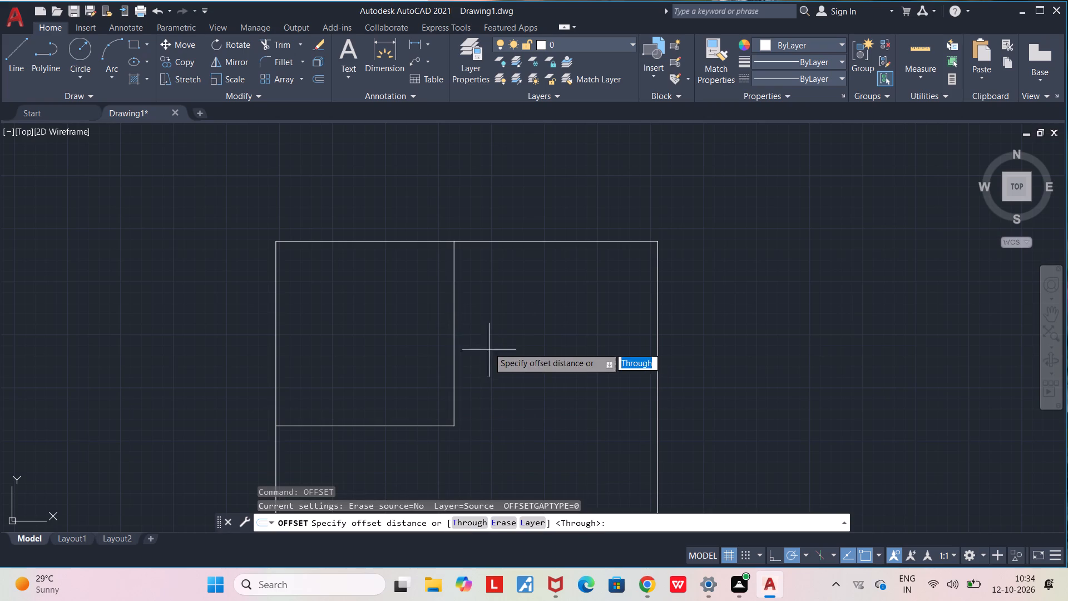
pyautogui.click(454, 311)
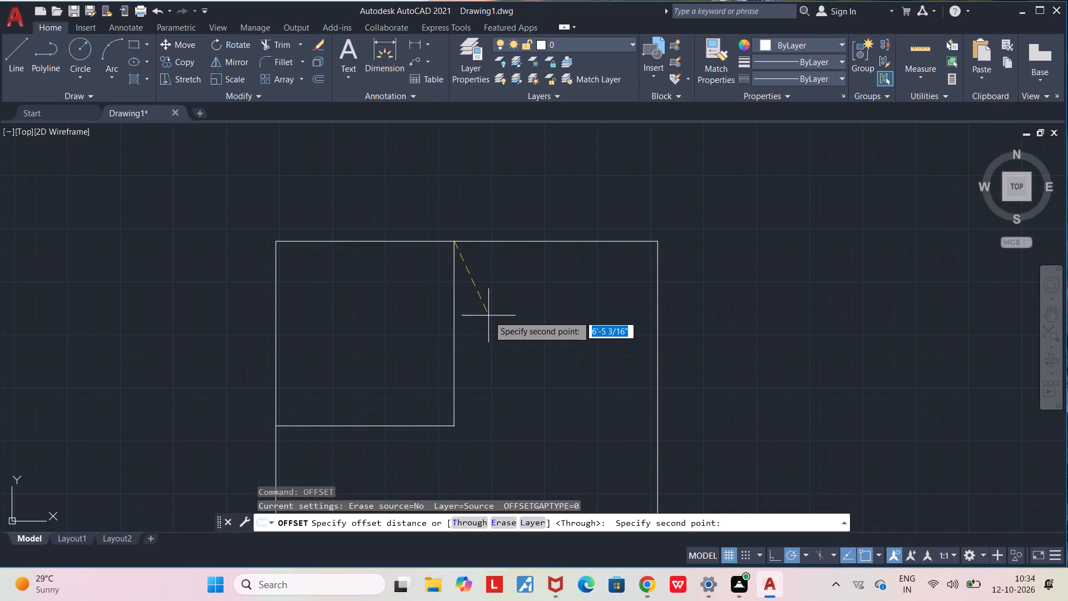
pyautogui.write("1'")
pyautogui.press('Return')
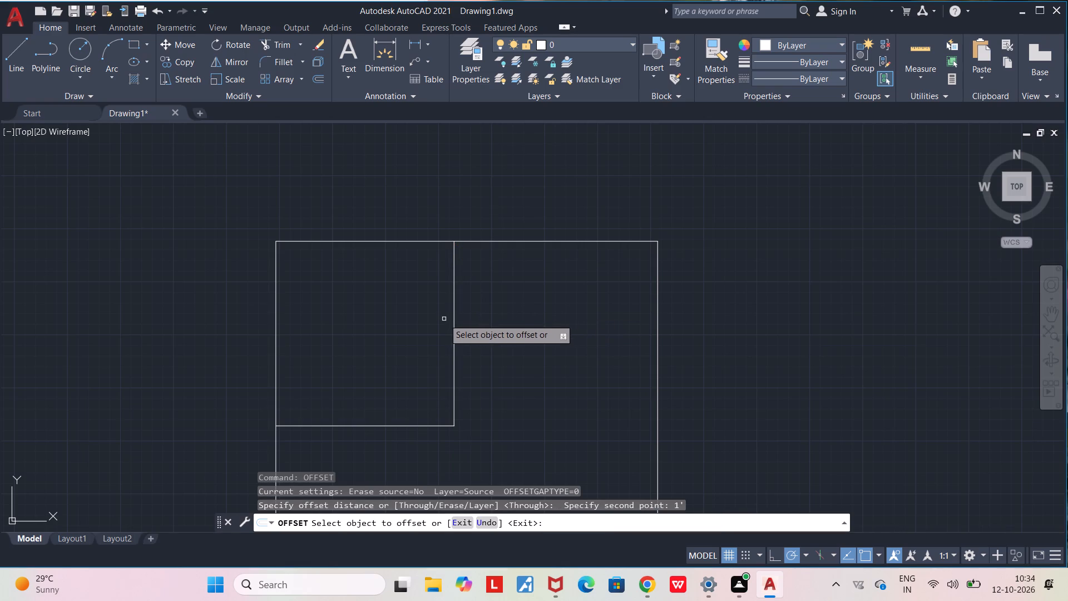
pyautogui.click(453, 324)
pyautogui.click(464, 329)
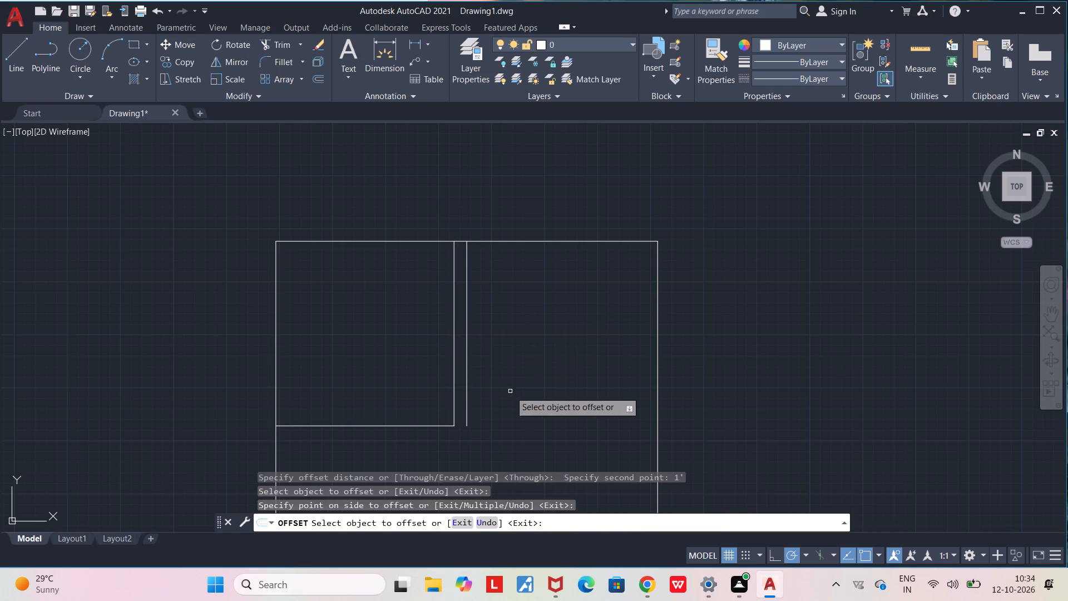
pyautogui.press('Escape')
pyautogui.press('Escape')
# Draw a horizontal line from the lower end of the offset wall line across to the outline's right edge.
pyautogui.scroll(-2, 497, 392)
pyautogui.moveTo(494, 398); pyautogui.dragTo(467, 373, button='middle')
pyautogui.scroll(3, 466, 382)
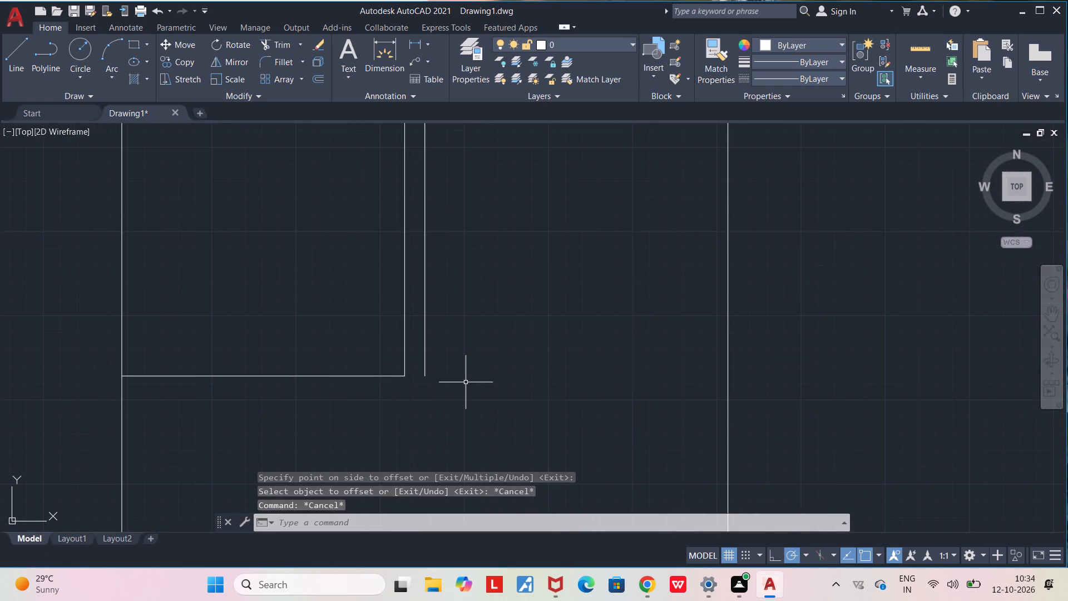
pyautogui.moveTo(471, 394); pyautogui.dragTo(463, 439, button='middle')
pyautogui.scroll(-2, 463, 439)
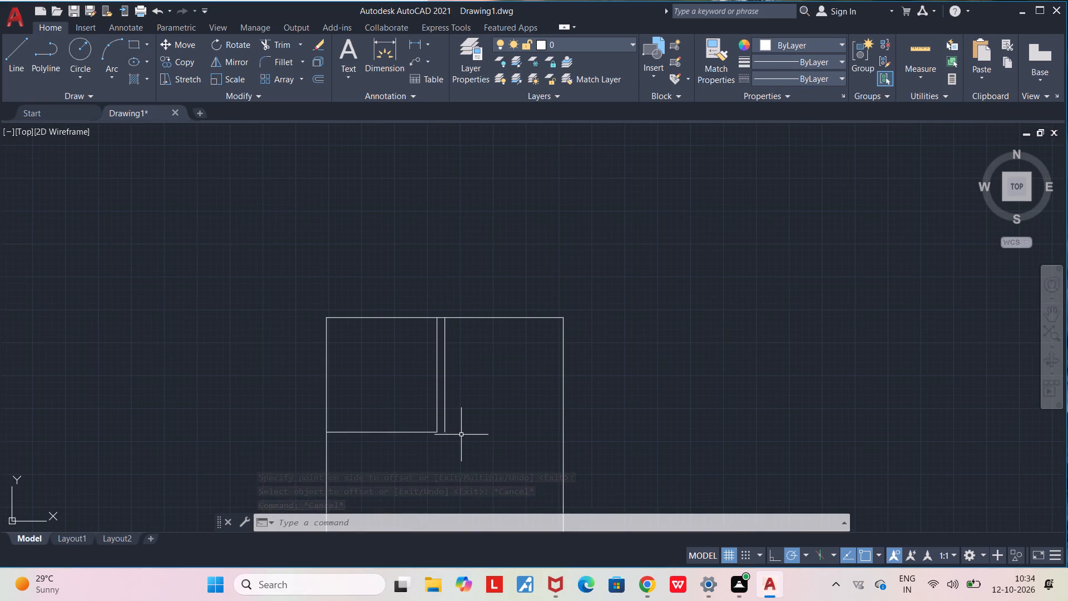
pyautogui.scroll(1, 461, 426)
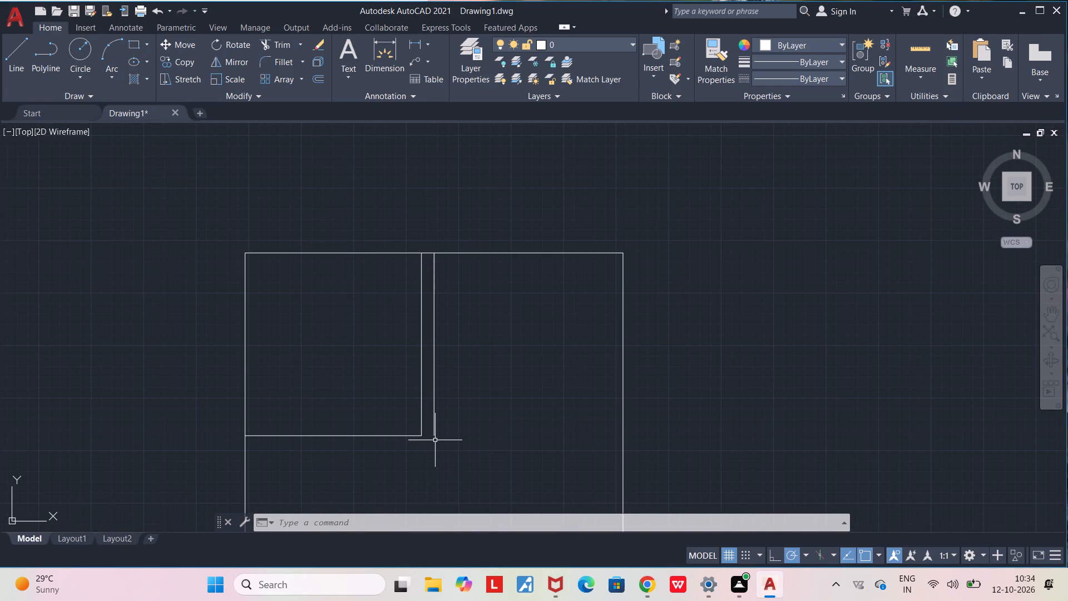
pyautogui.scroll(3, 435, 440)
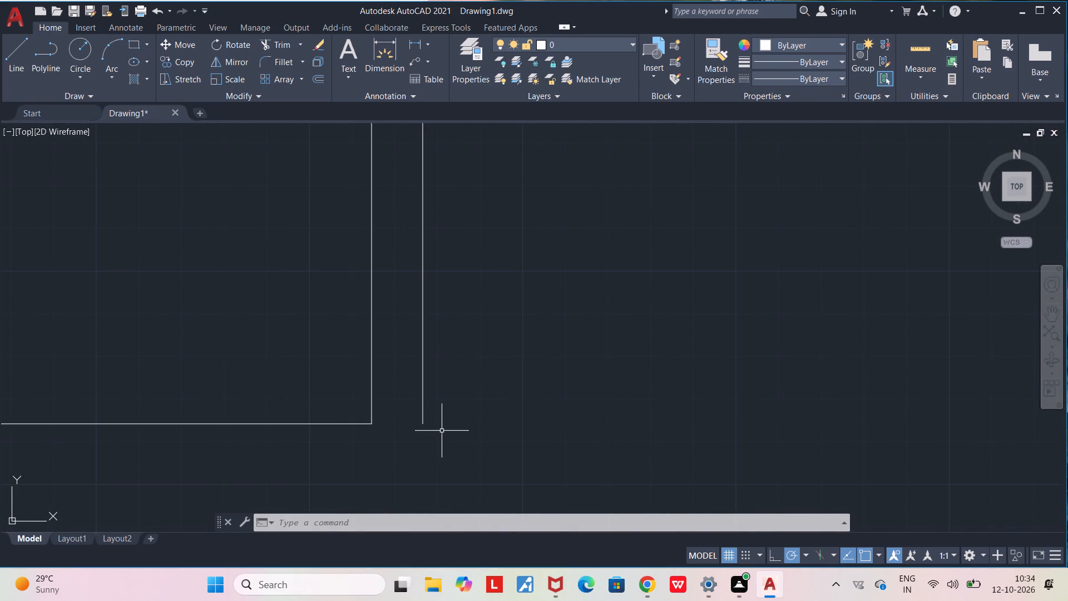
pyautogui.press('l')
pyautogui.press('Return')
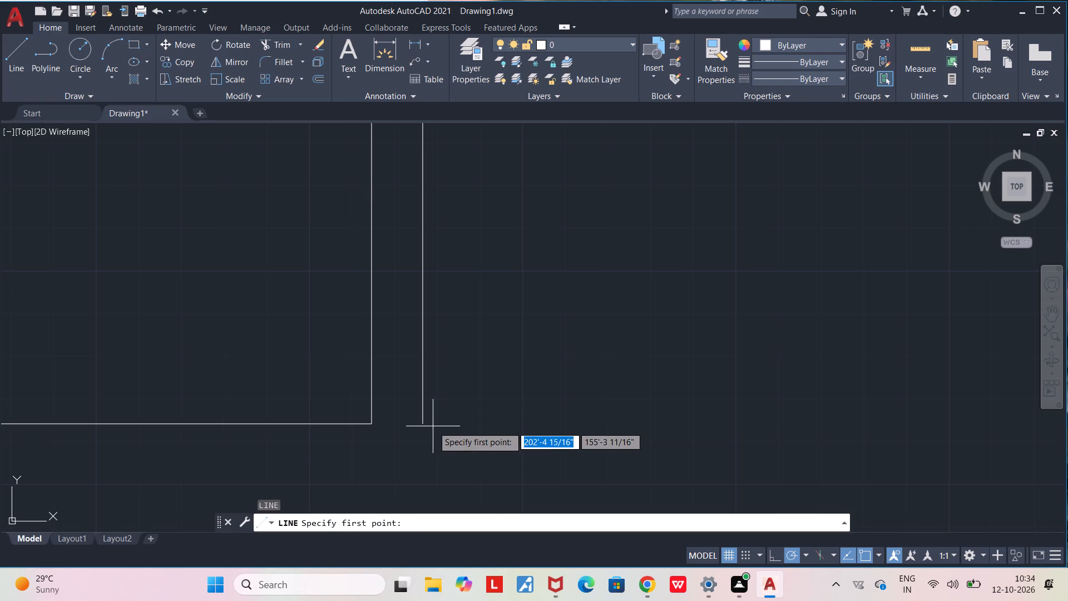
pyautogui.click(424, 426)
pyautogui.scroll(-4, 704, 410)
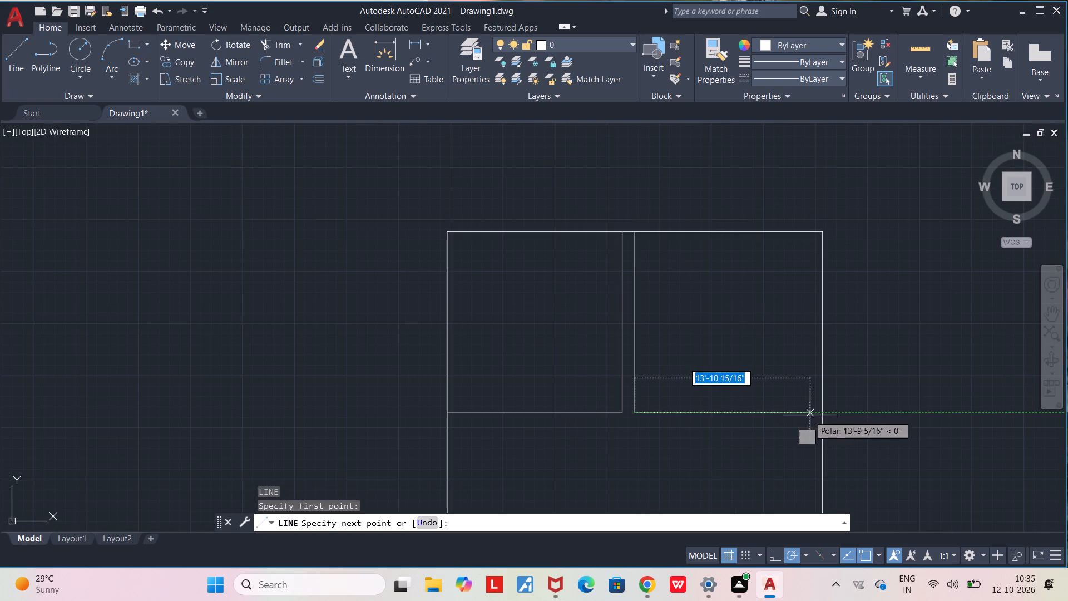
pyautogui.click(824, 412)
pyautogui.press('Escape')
# Offset the outline's right, left and top edges 1' inward.
pyautogui.scroll(1, 754, 363)
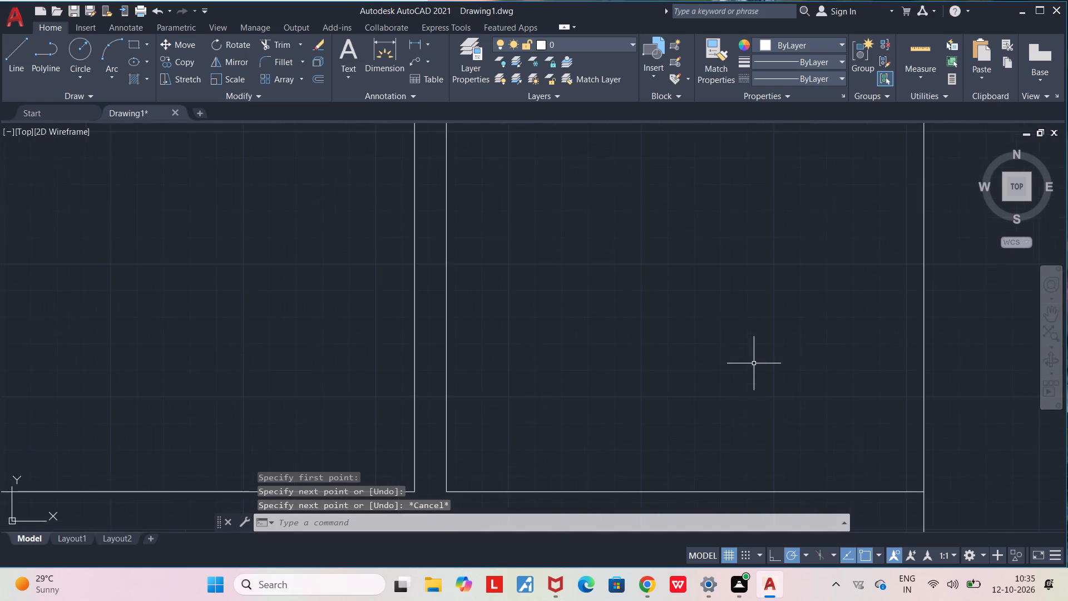
pyautogui.scroll(1, 754, 363)
pyautogui.moveTo(749, 363); pyautogui.dragTo(596, 376, button='middle')
pyautogui.scroll(-2, 596, 376)
pyautogui.moveTo(663, 374); pyautogui.dragTo(616, 368, button='middle')
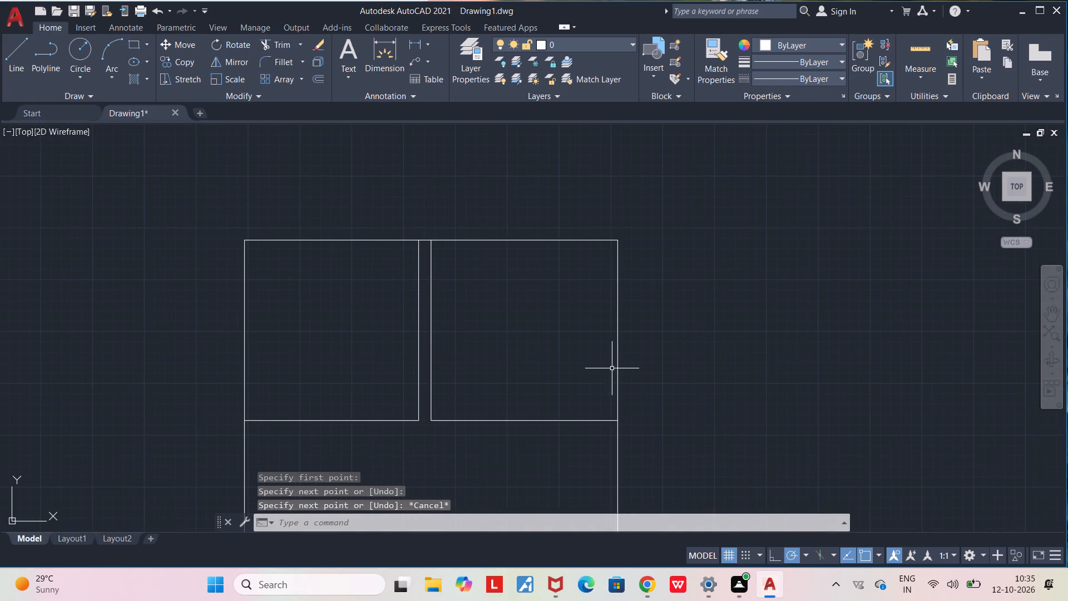
pyautogui.scroll(2, 606, 368)
pyautogui.scroll(-2, 625, 379)
pyautogui.moveTo(607, 375); pyautogui.dragTo(610, 334, button='middle')
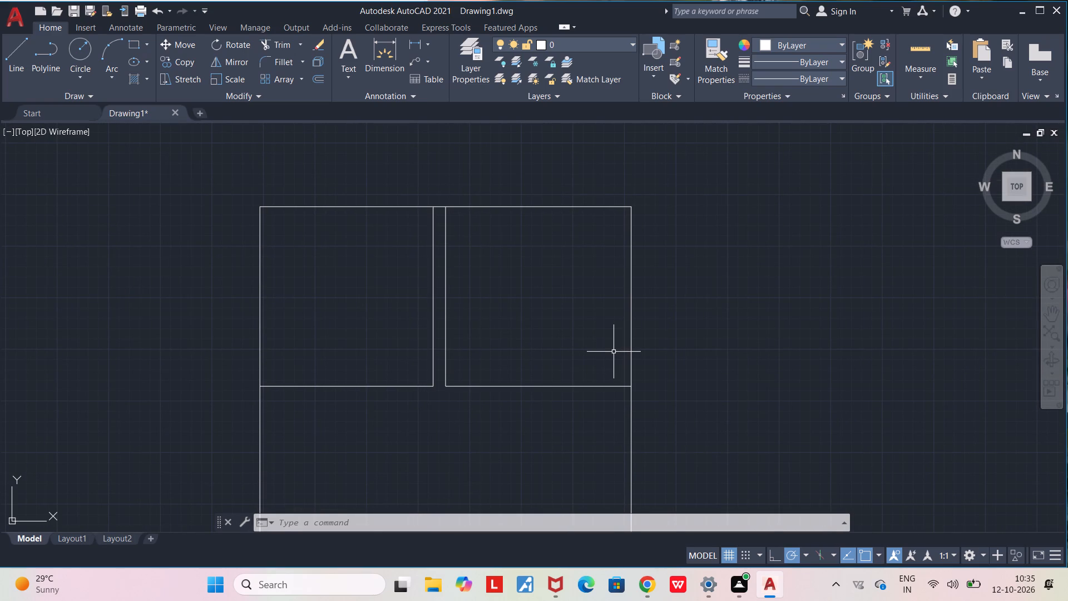
pyautogui.press('o')
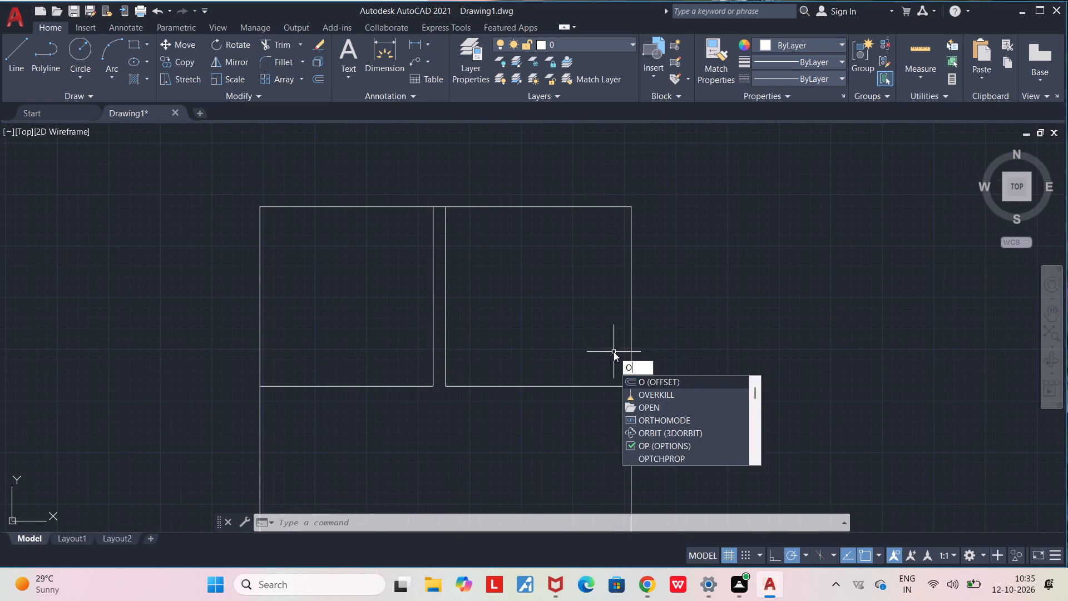
pyautogui.write('FF')
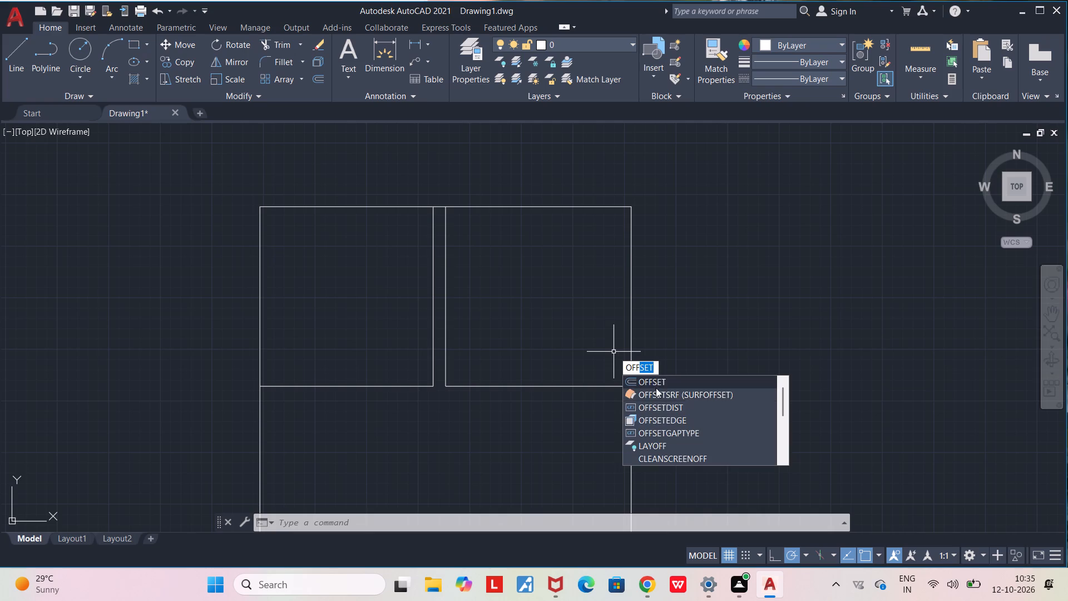
pyautogui.click(656, 380)
pyautogui.press('Return')
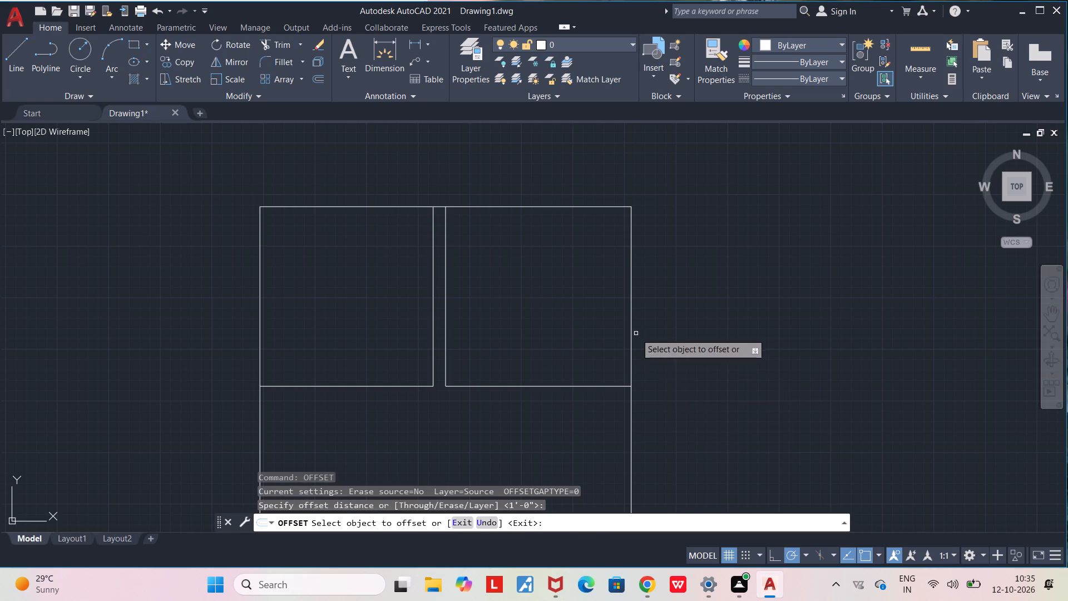
pyautogui.click(632, 330)
pyautogui.click(617, 330)
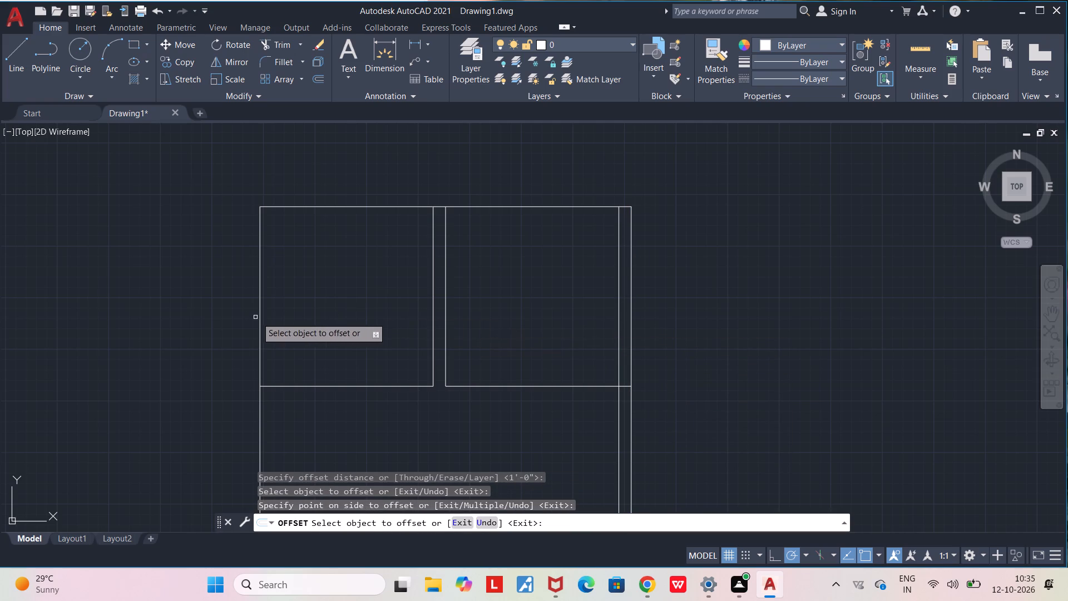
pyautogui.click(260, 327)
pyautogui.click(274, 336)
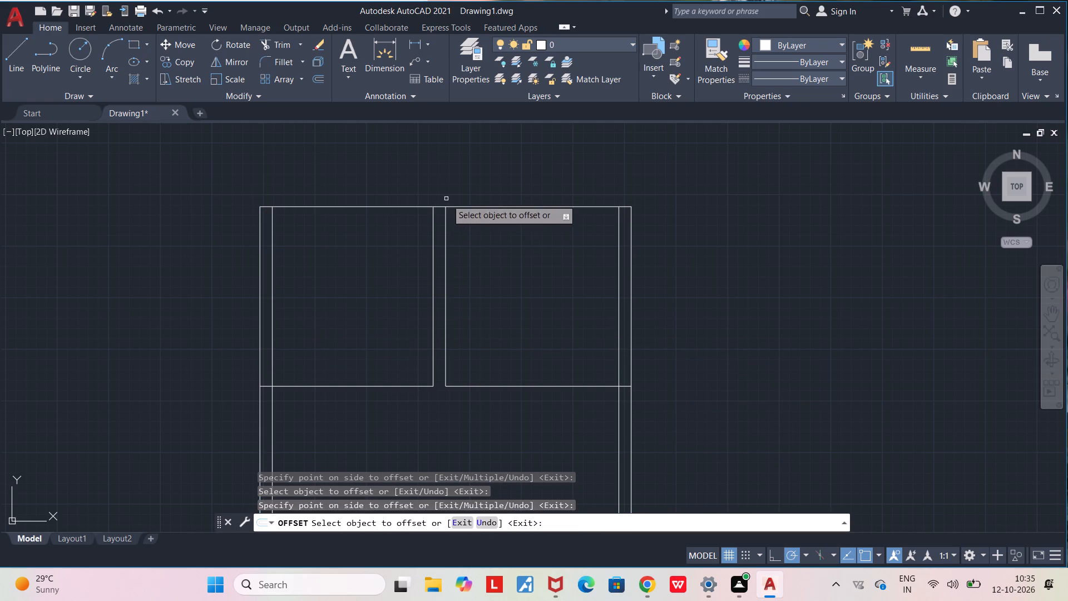
pyautogui.click(406, 211)
pyautogui.click(407, 206)
pyautogui.click(408, 225)
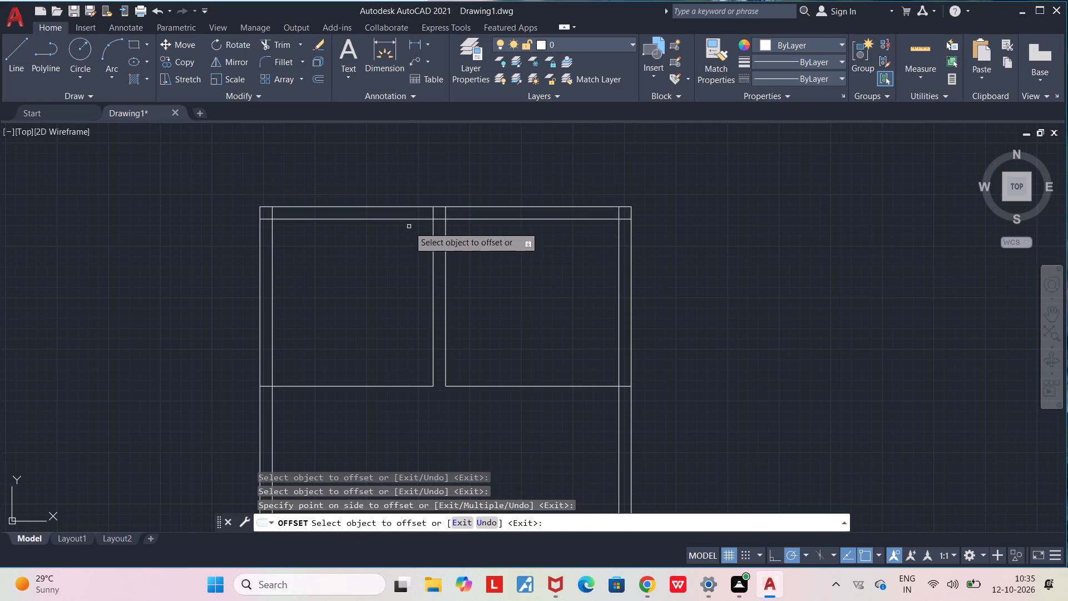
# Offset the outline's bottom edge 1' inward and end the Offset command.
pyautogui.scroll(-3, 451, 308)
pyautogui.moveTo(444, 327); pyautogui.dragTo(466, 222, button='middle')
pyautogui.scroll(4, 481, 344)
pyautogui.moveTo(488, 370); pyautogui.dragTo(522, 495, button='middle')
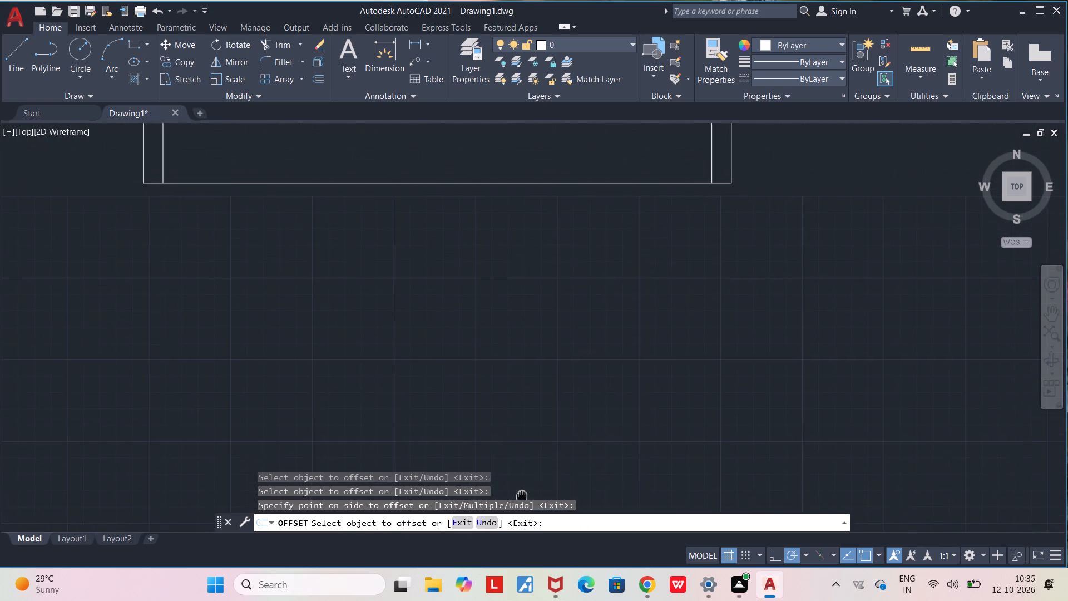
pyautogui.moveTo(522, 495); pyautogui.dragTo(522, 496, button='middle')
pyautogui.click(513, 185)
pyautogui.click(513, 170)
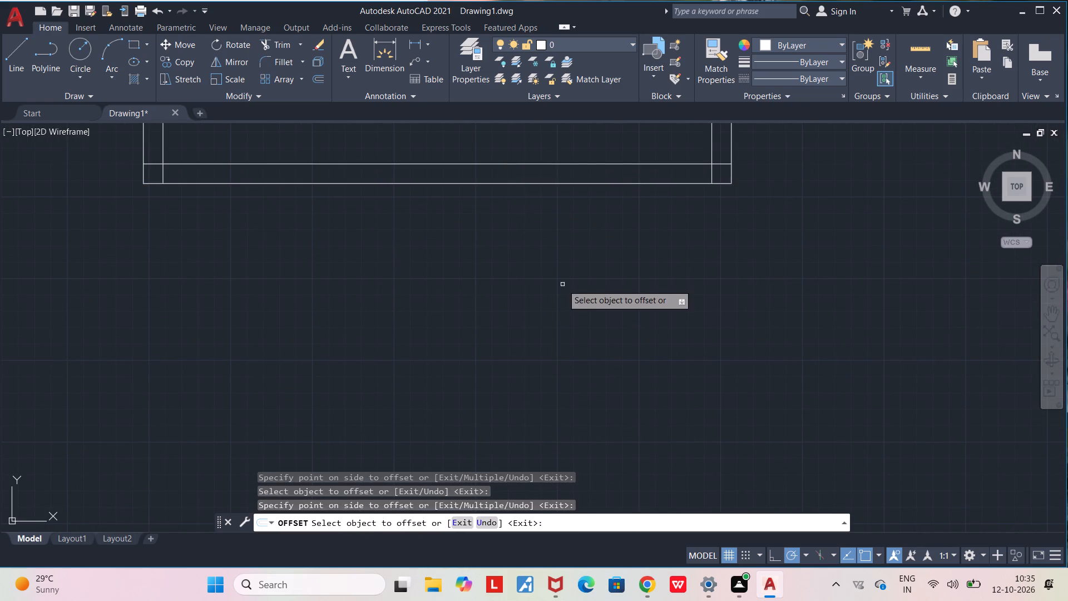
pyautogui.moveTo(565, 289); pyautogui.dragTo(578, 409, button='middle')
pyautogui.scroll(-2, 576, 430)
pyautogui.moveTo(572, 339); pyautogui.dragTo(580, 436, button='middle')
pyautogui.scroll(1, 562, 226)
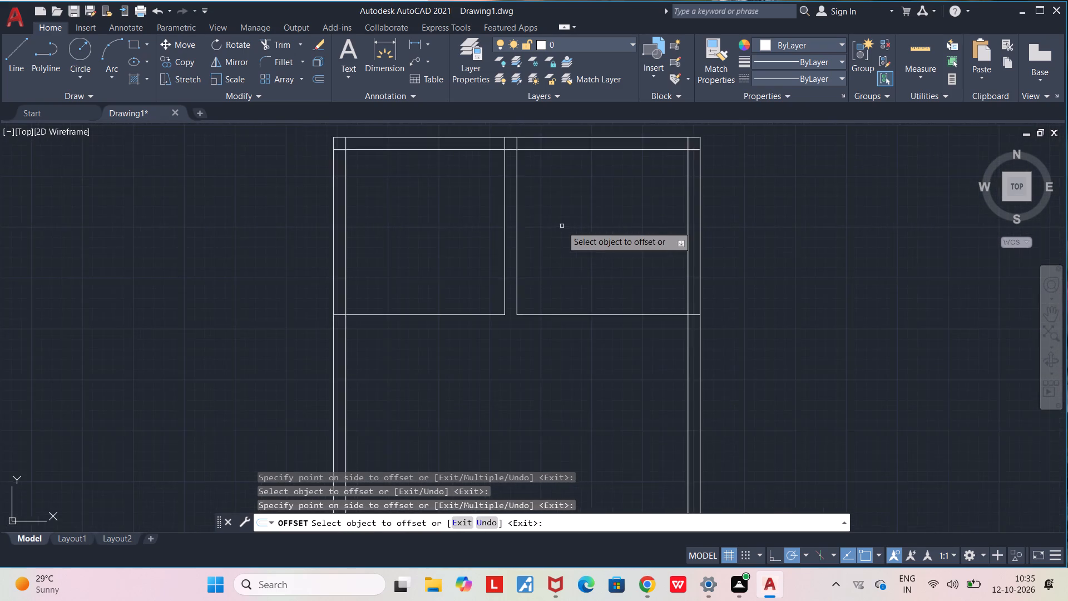
pyautogui.scroll(1, 562, 226)
pyautogui.moveTo(567, 268); pyautogui.dragTo(570, 383, button='middle')
pyautogui.press('Delete')
pyautogui.press('Delete')
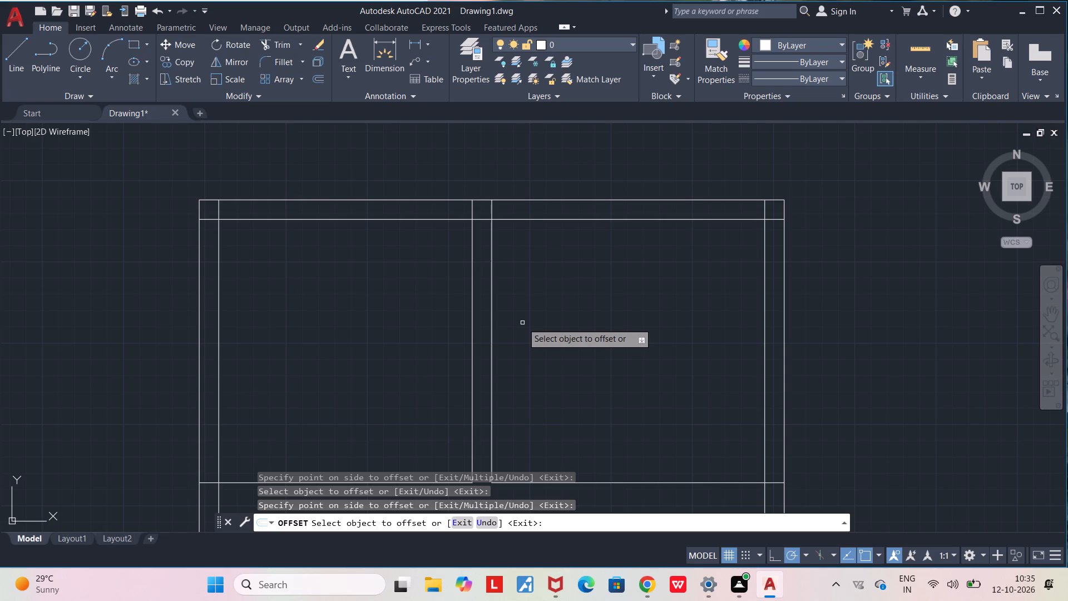
pyautogui.press('Escape')
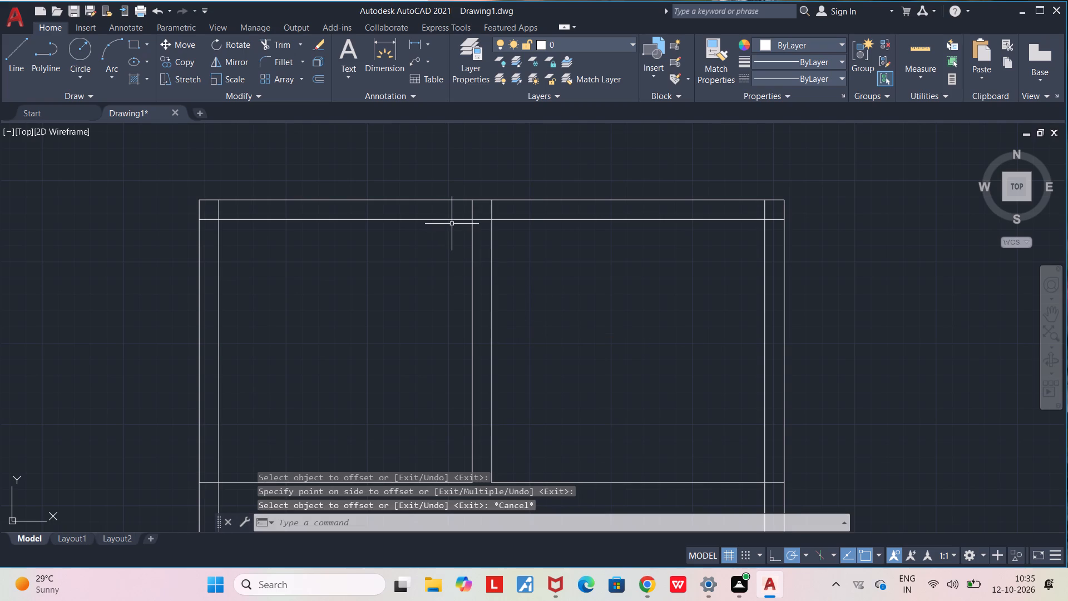
# Erase the two vertical partition lines between the upper rooms.
pyautogui.moveTo(472, 268); pyautogui.dragTo(501, 226, button='middle')
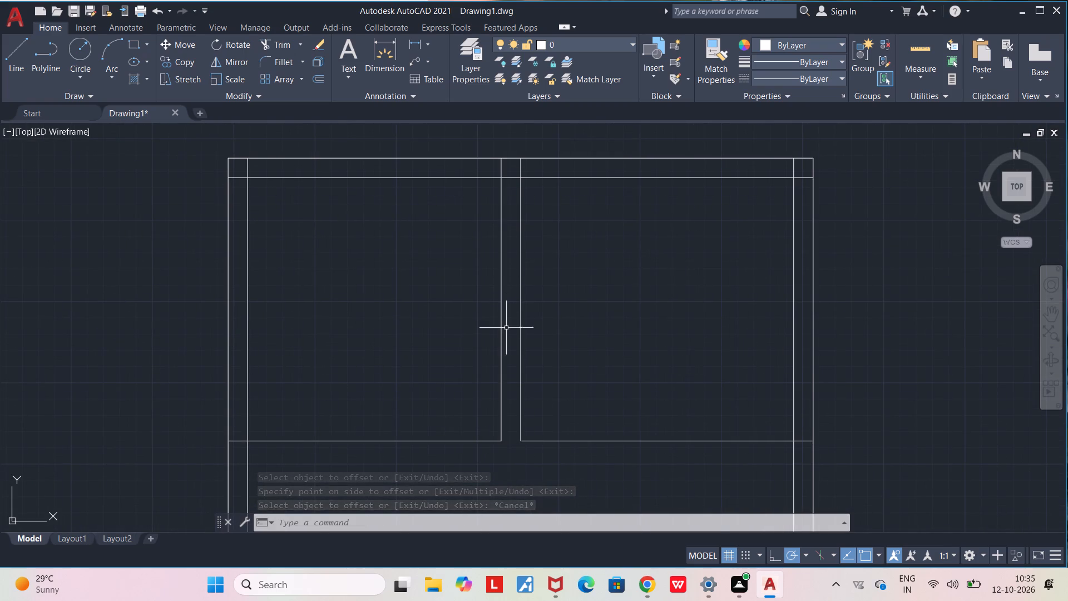
pyautogui.scroll(-2, 506, 333)
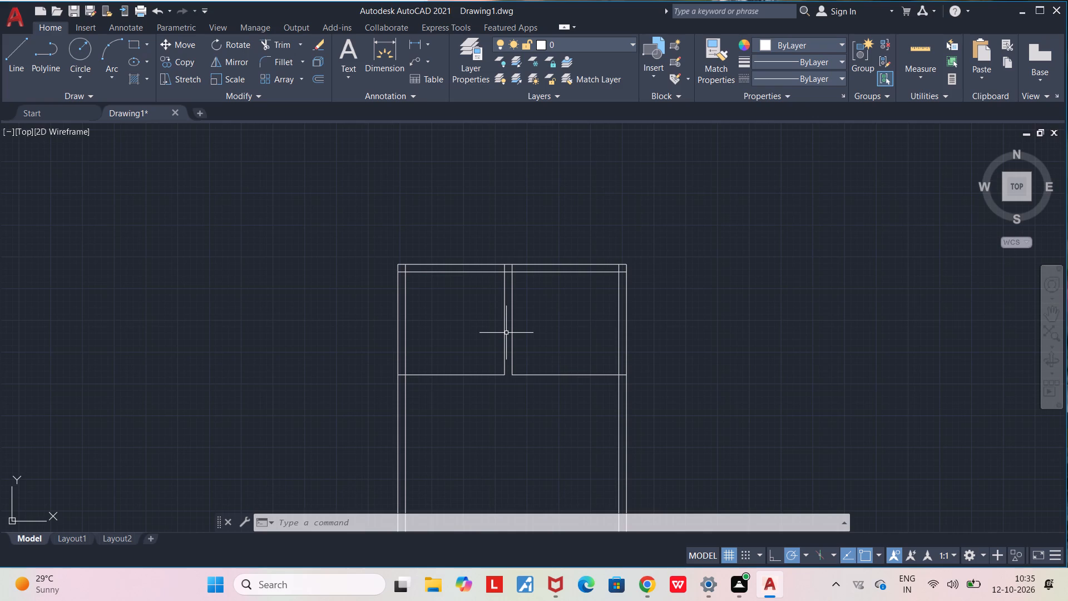
pyautogui.moveTo(506, 333); pyautogui.dragTo(511, 427, button='middle')
pyautogui.scroll(3, 488, 381)
pyautogui.moveTo(490, 376); pyautogui.dragTo(516, 338, button='middle')
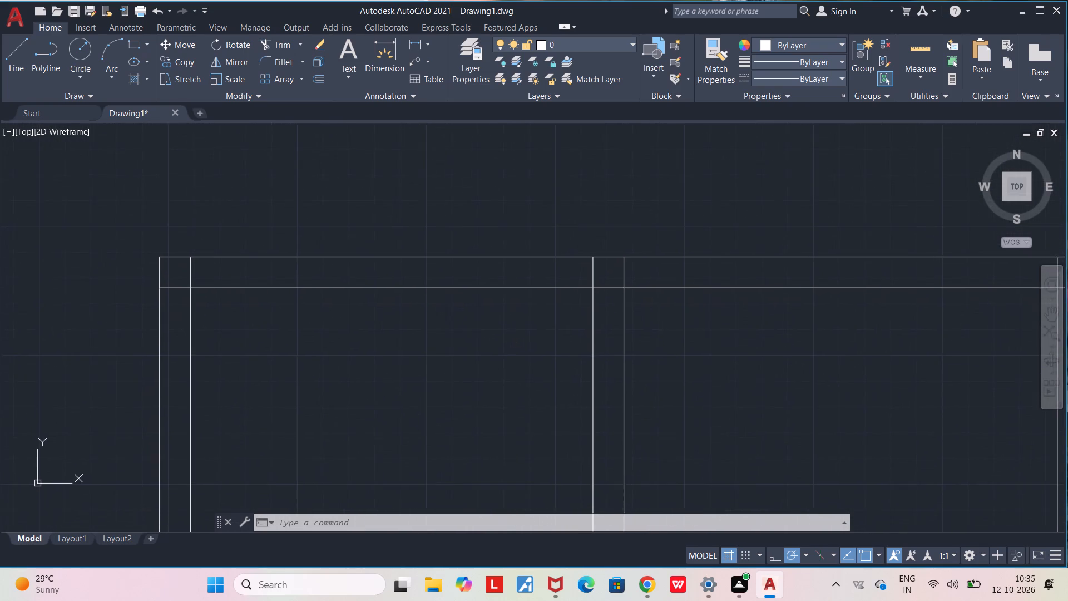
pyautogui.scroll(-2, 516, 338)
pyautogui.click(543, 387)
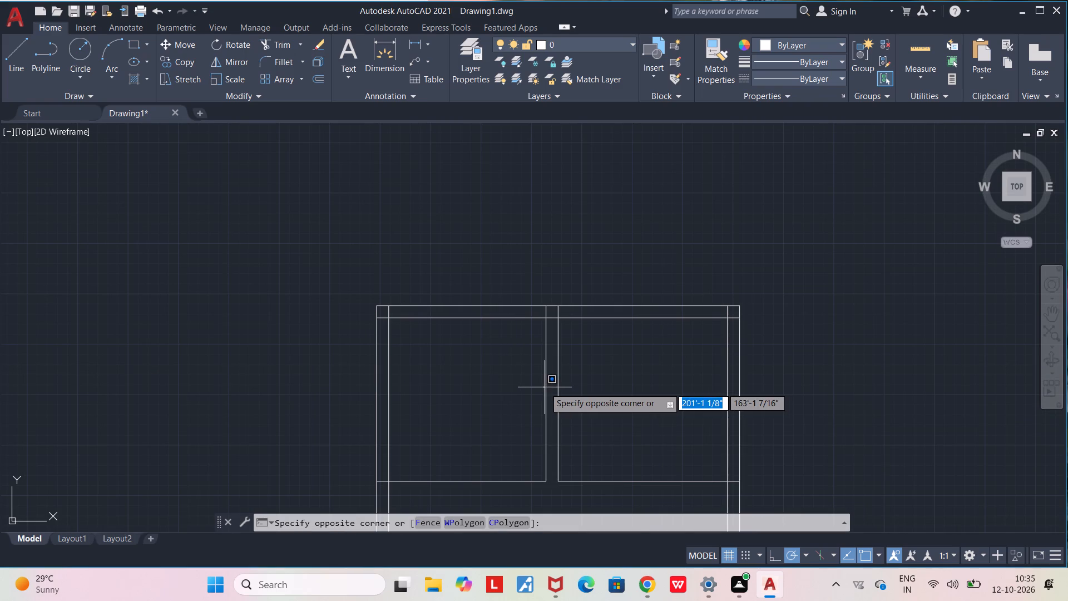
pyautogui.click(545, 373)
pyautogui.moveTo(535, 350); pyautogui.dragTo(538, 352)
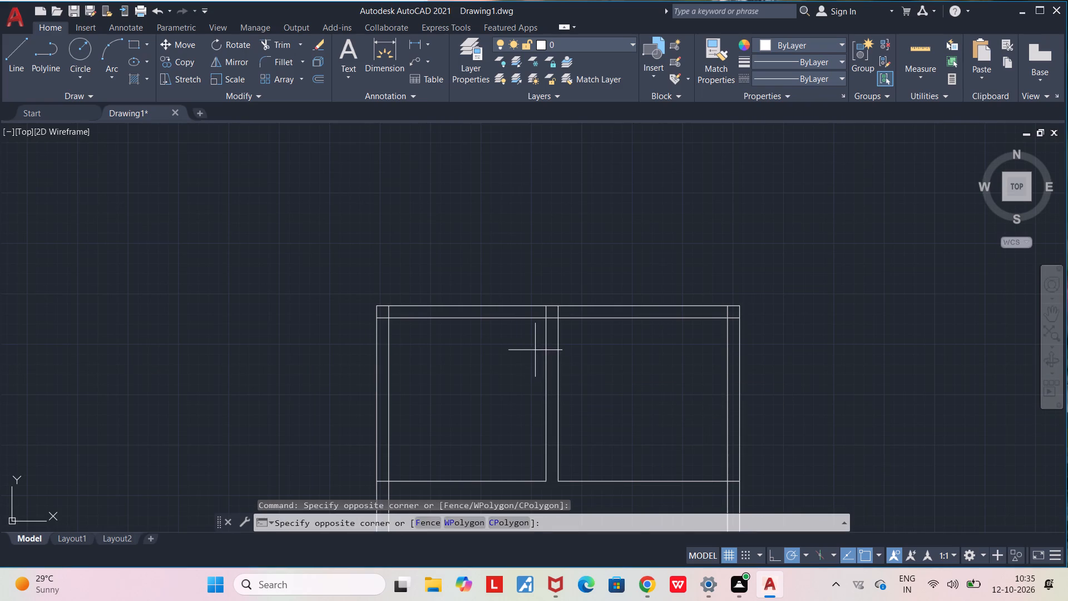
pyautogui.moveTo(538, 352); pyautogui.dragTo(571, 377)
pyautogui.moveTo(568, 348); pyautogui.dragTo(531, 366)
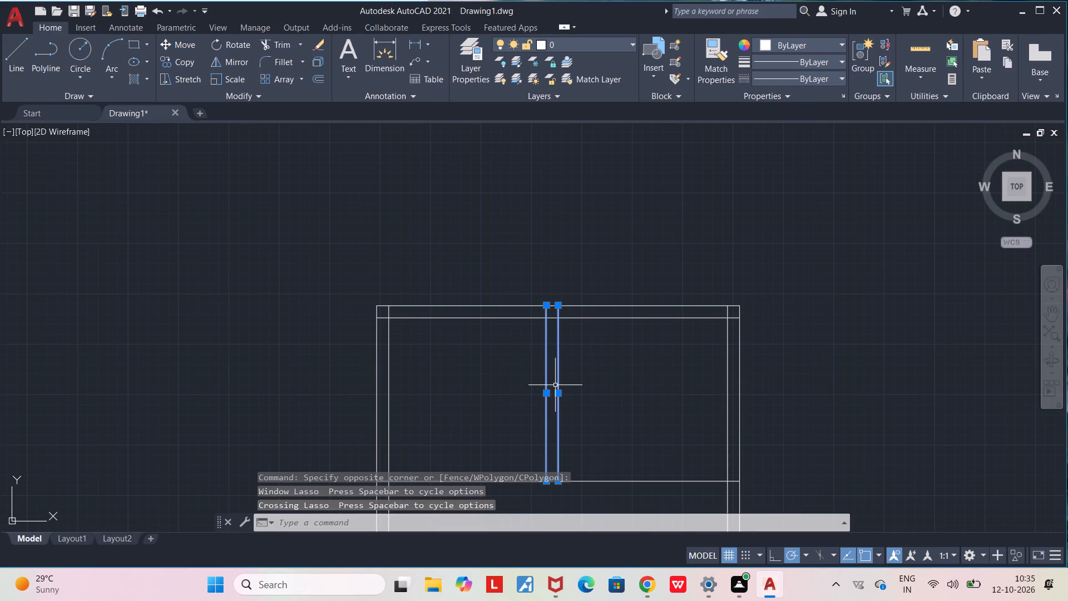
pyautogui.press('Delete')
# Erase the two horizontal lines that close off the bottoms of the upper-left and upper-right rooms.
pyautogui.moveTo(566, 428); pyautogui.dragTo(557, 335, button='middle')
pyautogui.moveTo(594, 361); pyautogui.dragTo(595, 363)
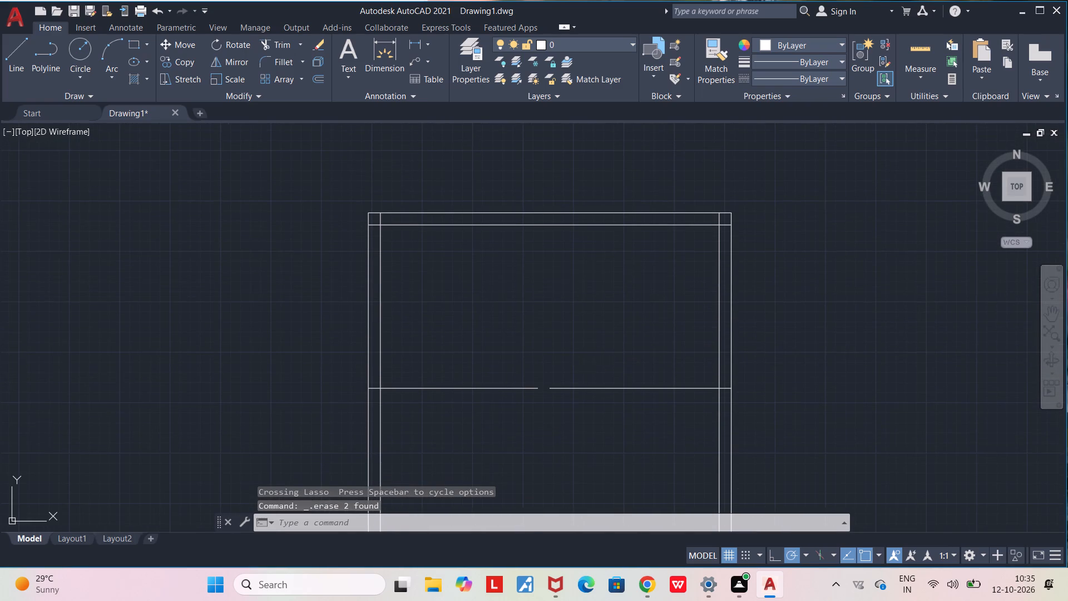
pyautogui.moveTo(595, 363); pyautogui.dragTo(483, 363)
pyautogui.moveTo(491, 365); pyautogui.dragTo(528, 403)
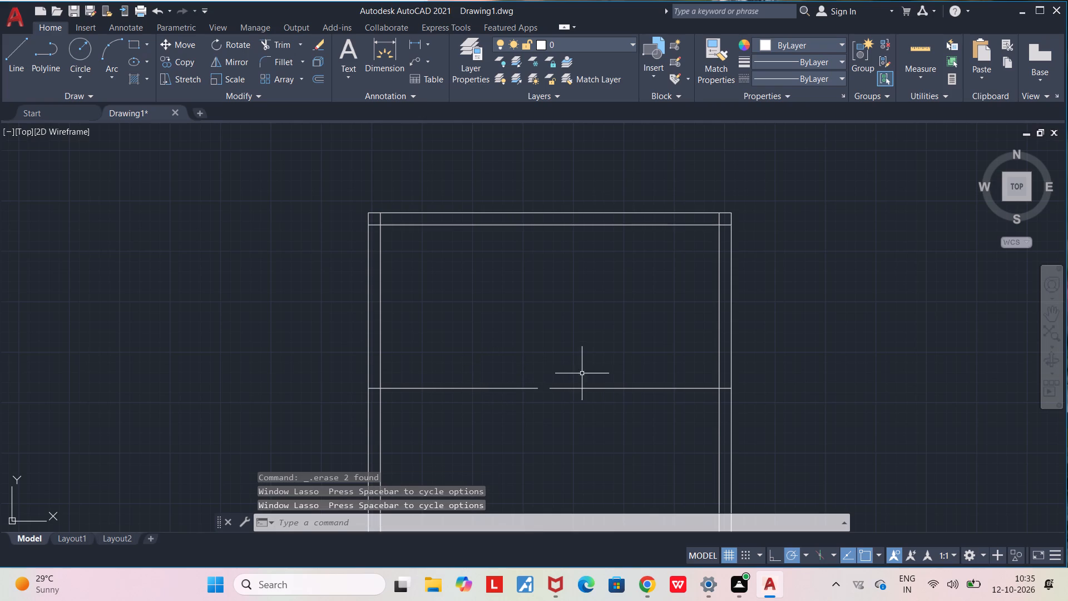
pyautogui.click(582, 373)
pyautogui.click(585, 391)
pyautogui.click(580, 387)
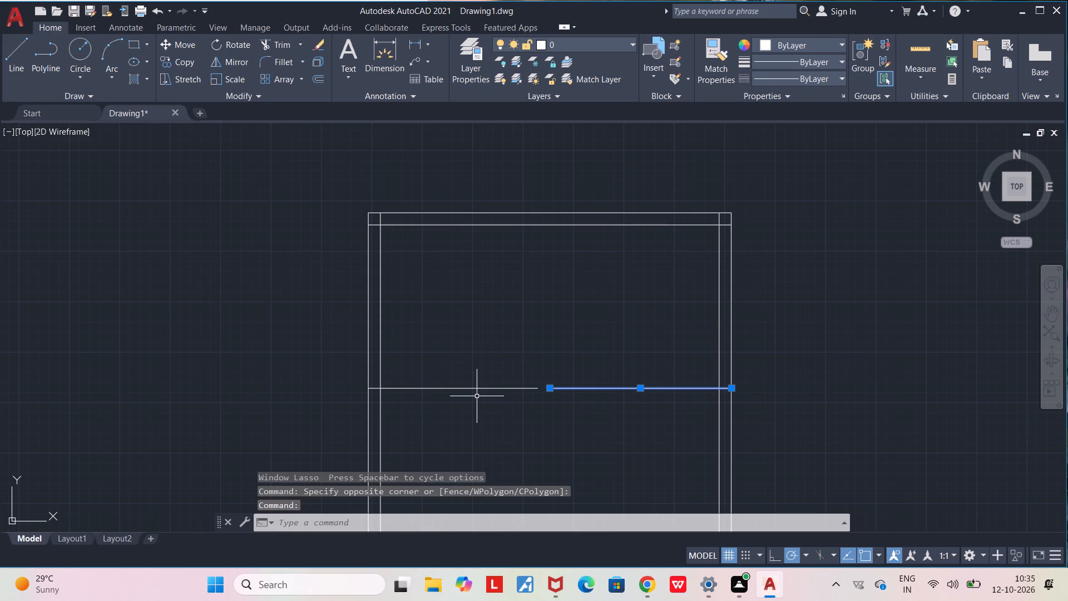
pyautogui.press('Delete')
pyautogui.click(473, 388)
pyautogui.press('Delete')
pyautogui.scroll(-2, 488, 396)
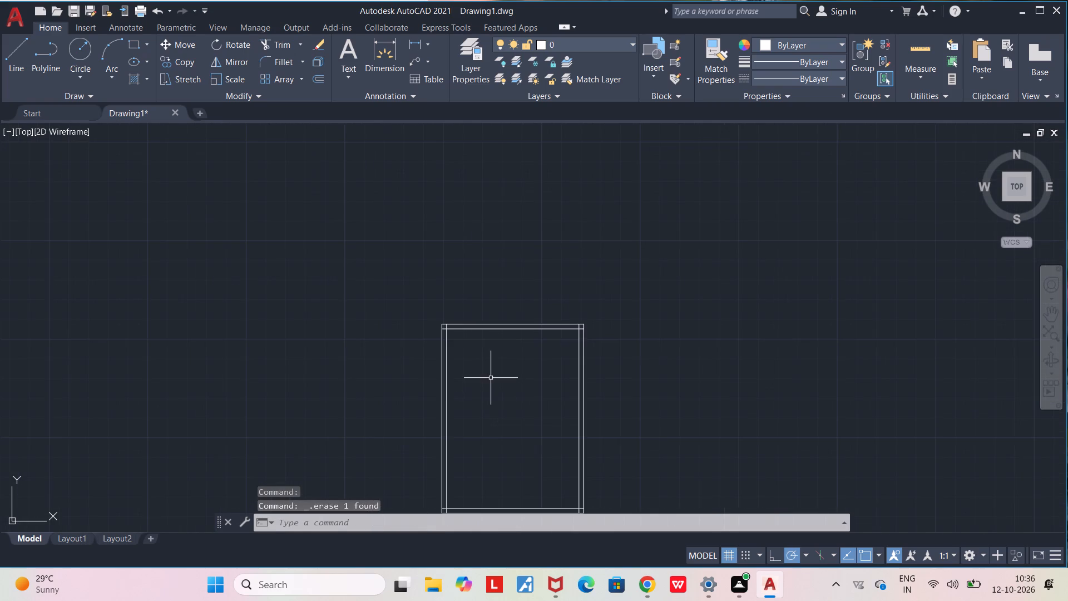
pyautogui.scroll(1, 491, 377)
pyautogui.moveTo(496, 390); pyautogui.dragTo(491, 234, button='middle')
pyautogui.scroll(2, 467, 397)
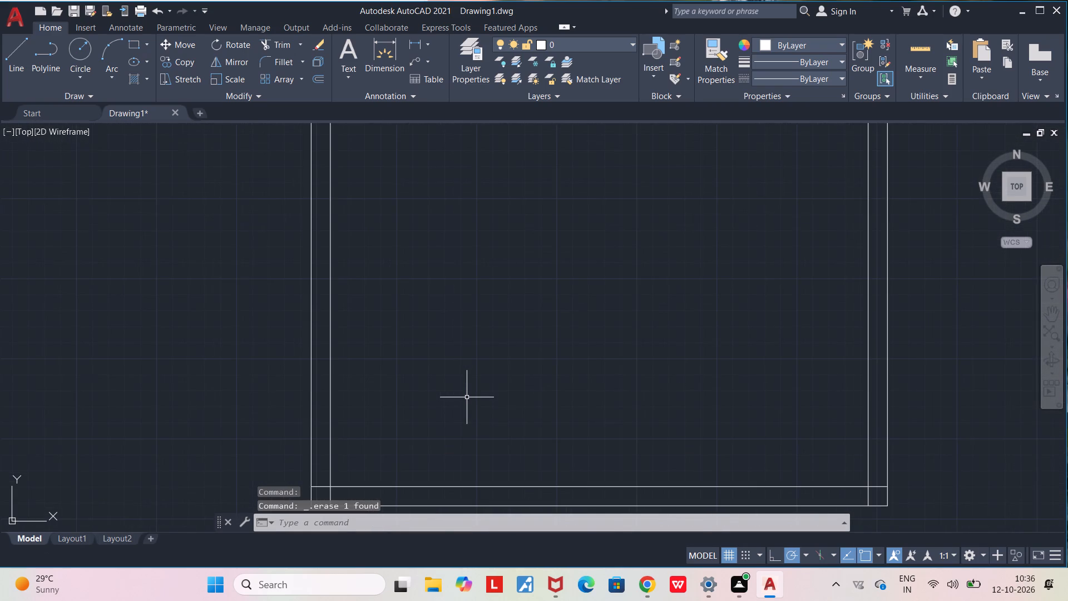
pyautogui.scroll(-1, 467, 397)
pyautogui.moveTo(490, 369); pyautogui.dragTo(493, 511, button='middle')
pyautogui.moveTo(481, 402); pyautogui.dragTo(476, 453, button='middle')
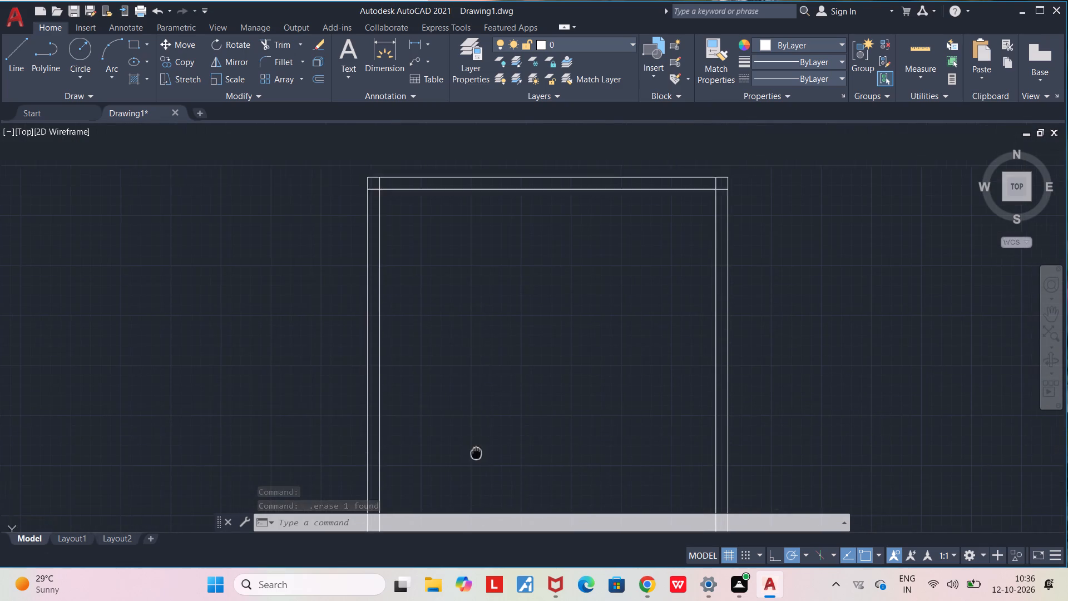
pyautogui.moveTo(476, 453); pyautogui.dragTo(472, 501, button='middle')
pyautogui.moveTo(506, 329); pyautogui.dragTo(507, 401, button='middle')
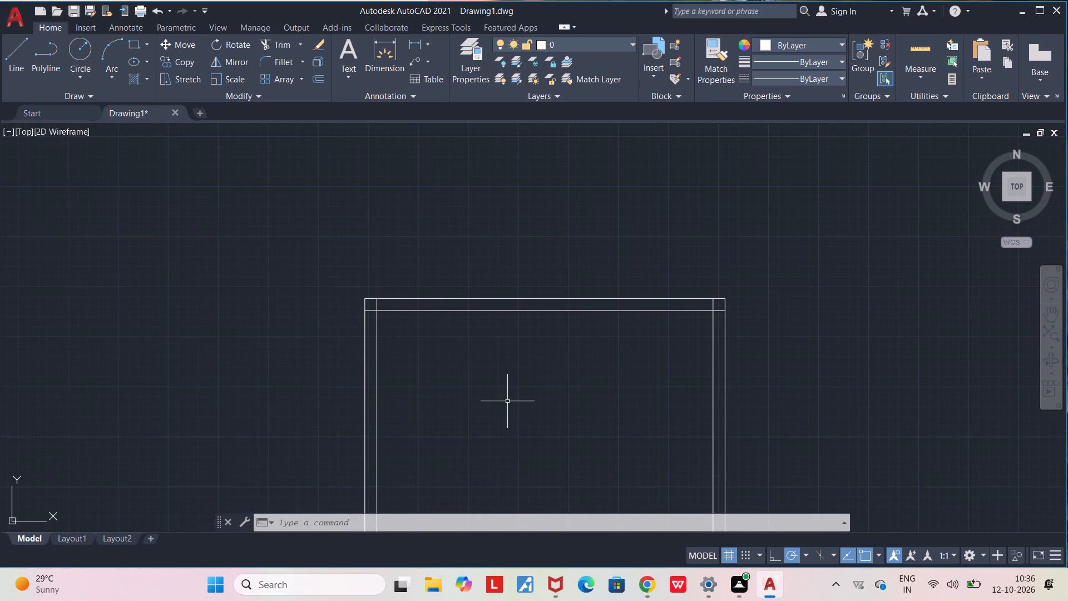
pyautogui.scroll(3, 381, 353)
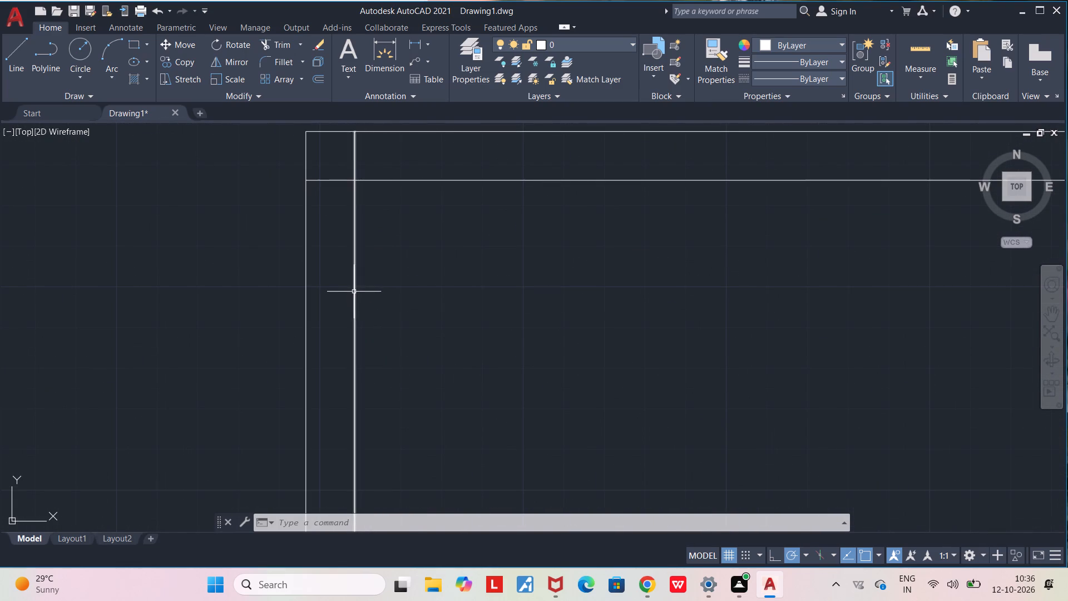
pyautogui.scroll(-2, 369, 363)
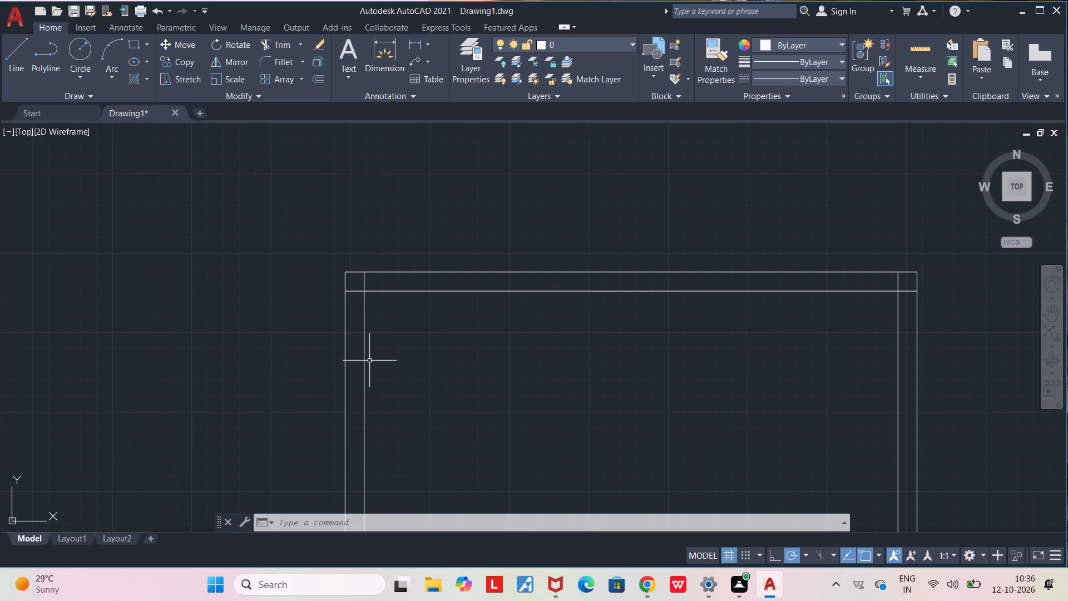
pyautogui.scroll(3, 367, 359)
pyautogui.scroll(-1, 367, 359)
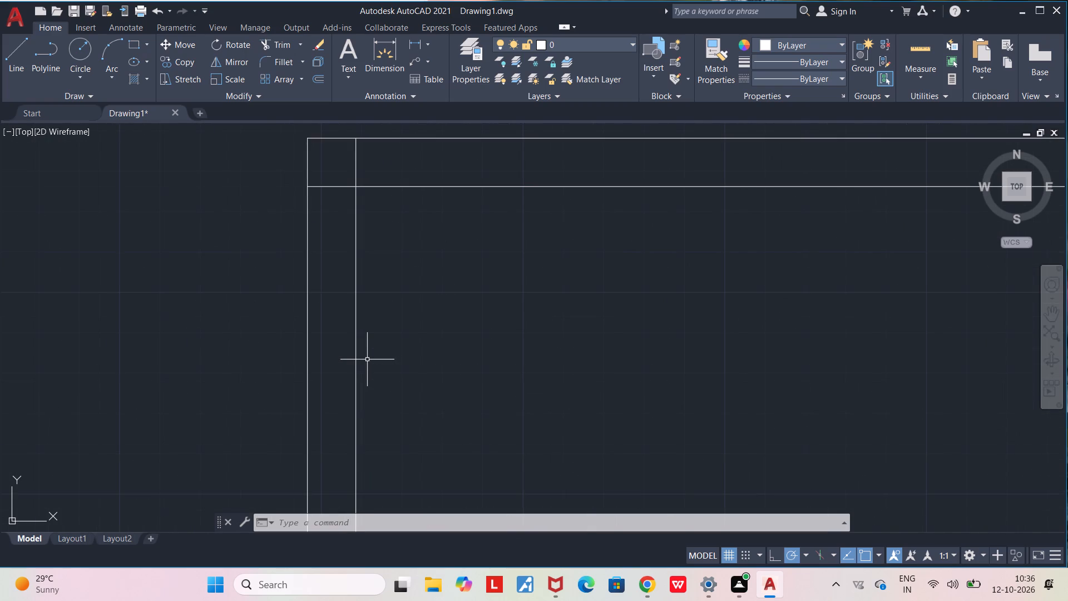
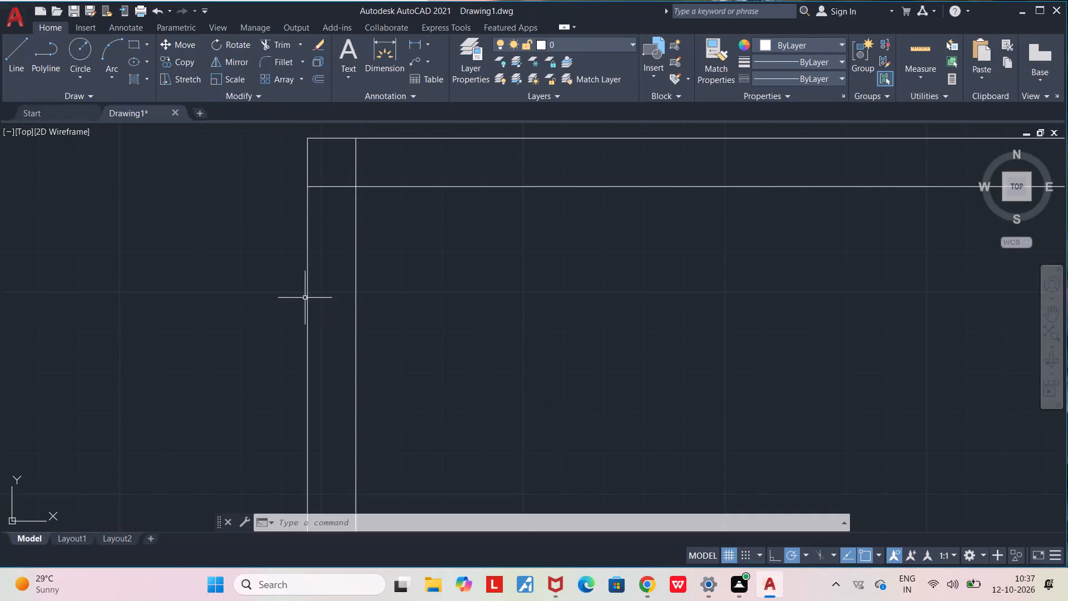
# Erase the four 1' offset lines inside the outline's left, top, right and bottom edges.
pyautogui.click(358, 299)
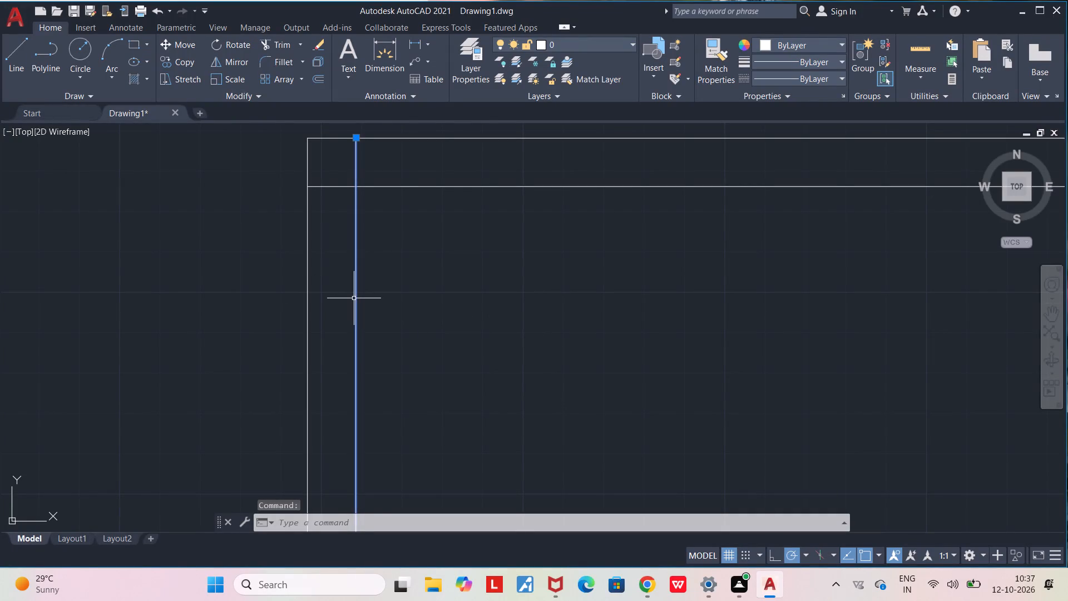
pyautogui.press('Delete')
pyautogui.click(385, 185)
pyautogui.scroll(-6, 401, 224)
pyautogui.press('Delete')
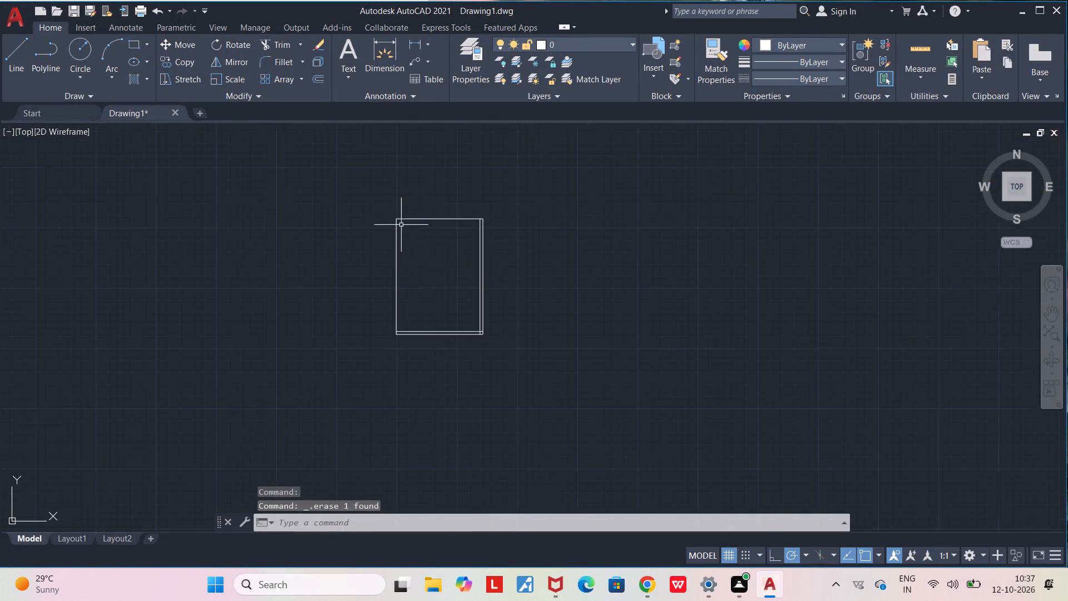
pyautogui.scroll(6, 475, 245)
pyautogui.click(513, 281)
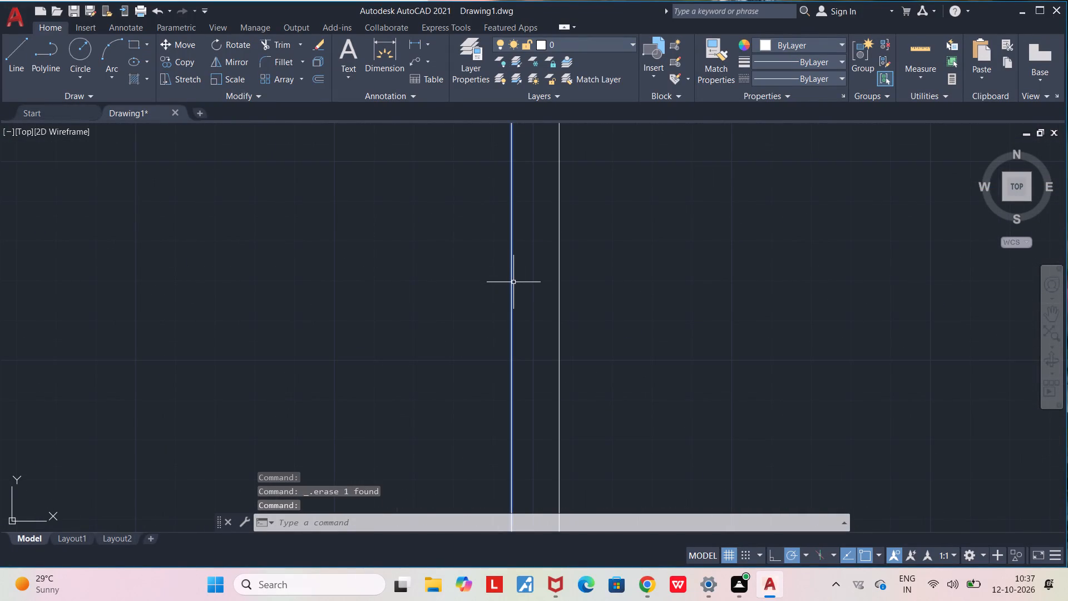
pyautogui.press('Delete')
pyautogui.scroll(-4, 513, 282)
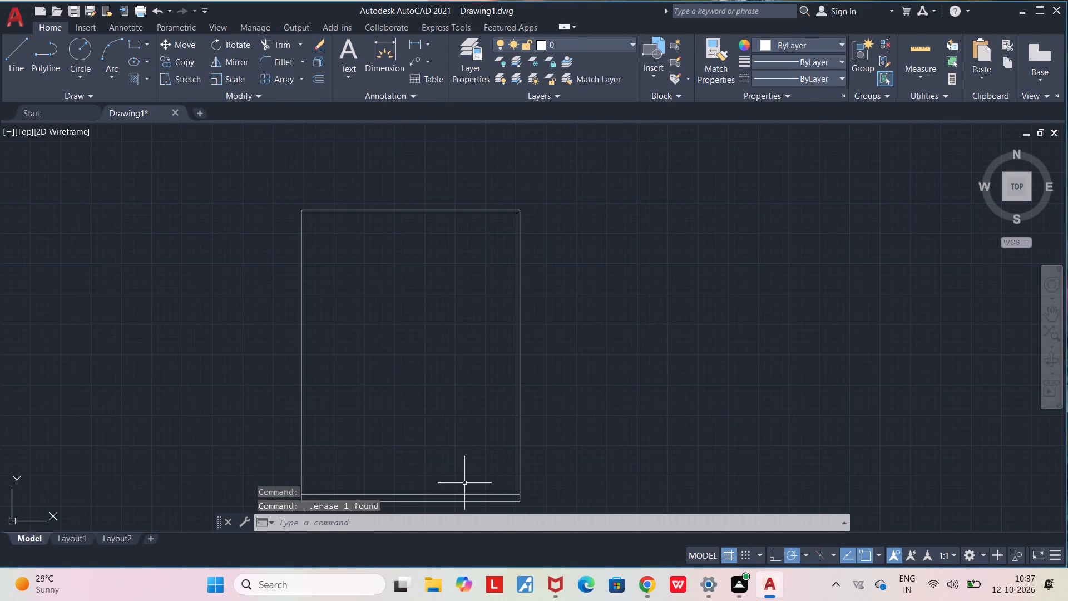
pyautogui.click(464, 493)
pyautogui.press('Delete')
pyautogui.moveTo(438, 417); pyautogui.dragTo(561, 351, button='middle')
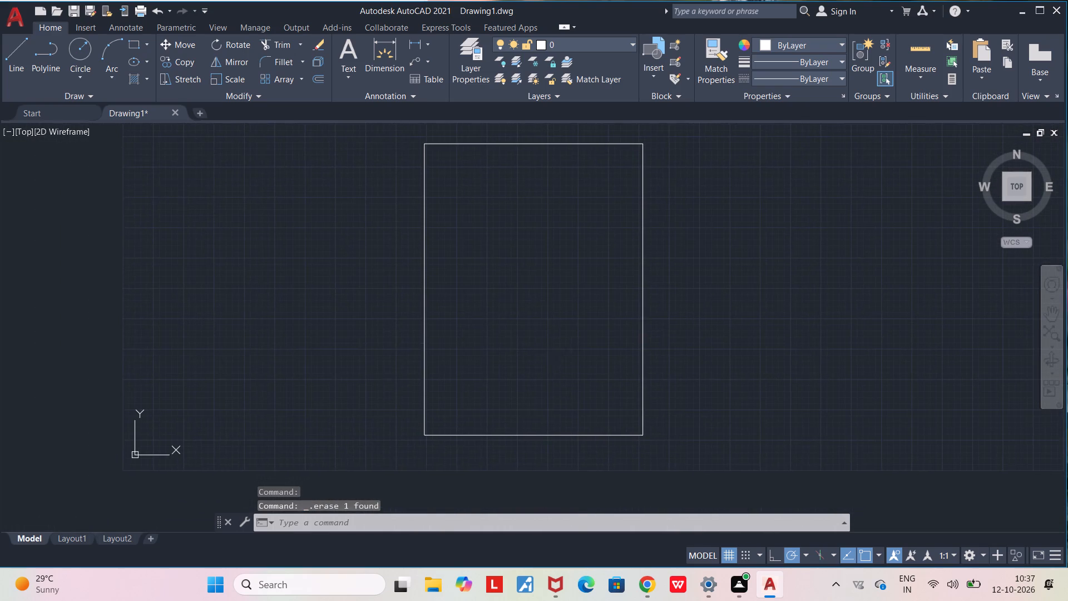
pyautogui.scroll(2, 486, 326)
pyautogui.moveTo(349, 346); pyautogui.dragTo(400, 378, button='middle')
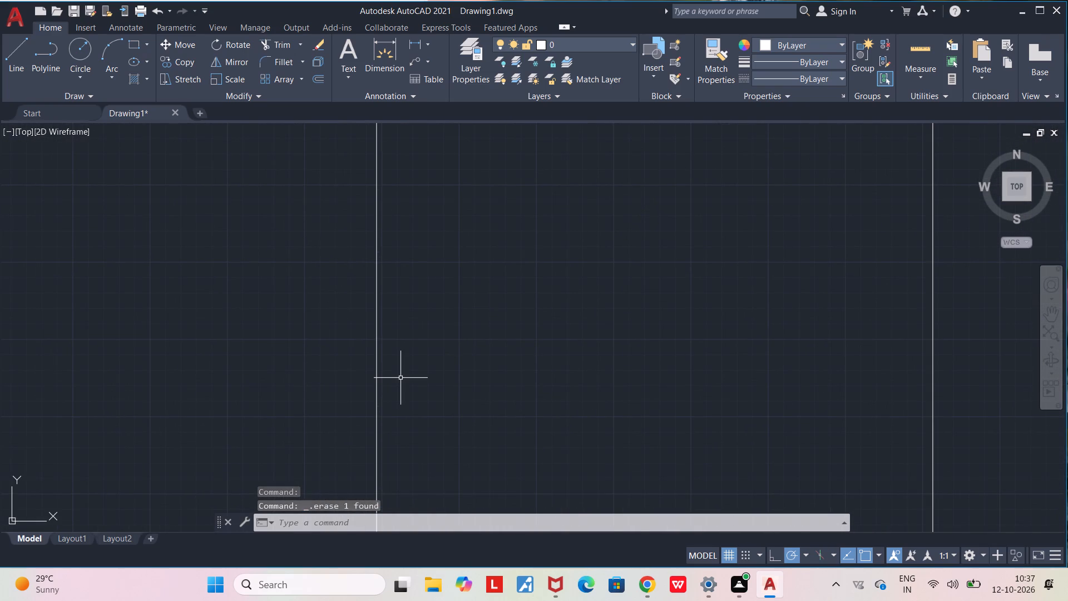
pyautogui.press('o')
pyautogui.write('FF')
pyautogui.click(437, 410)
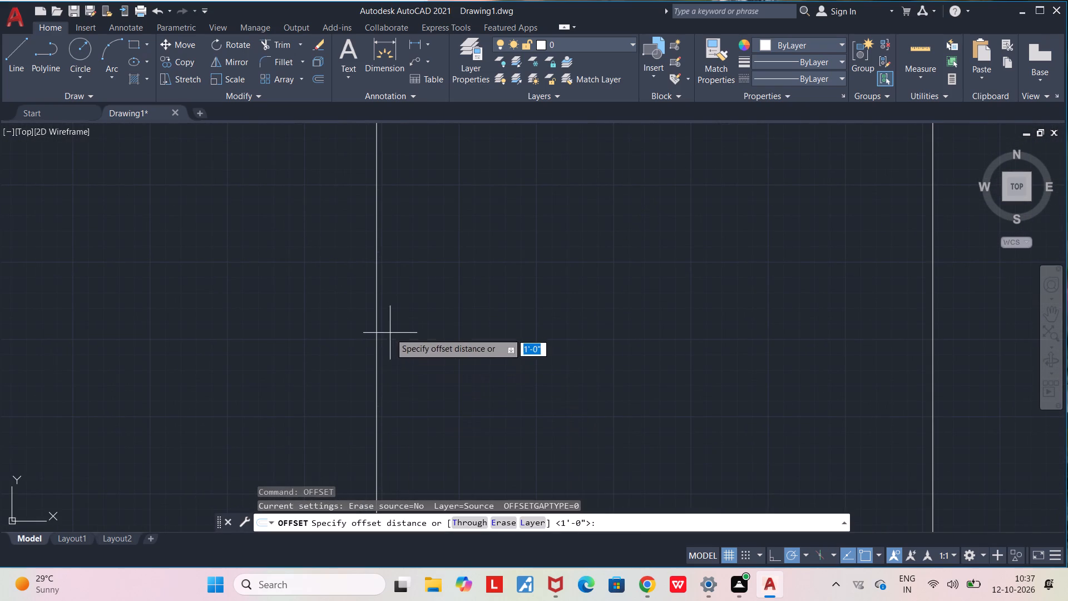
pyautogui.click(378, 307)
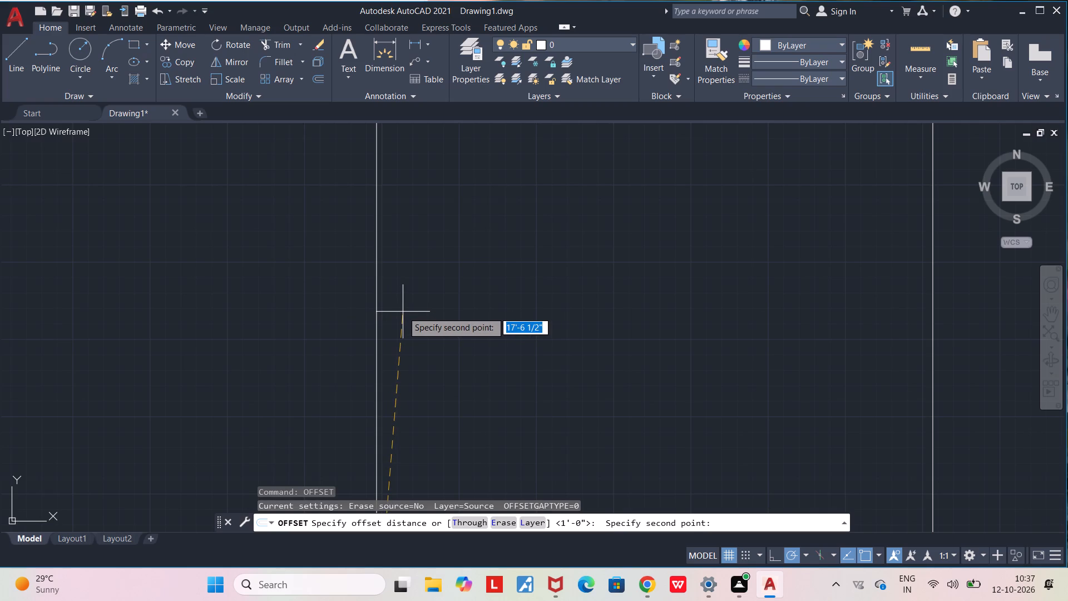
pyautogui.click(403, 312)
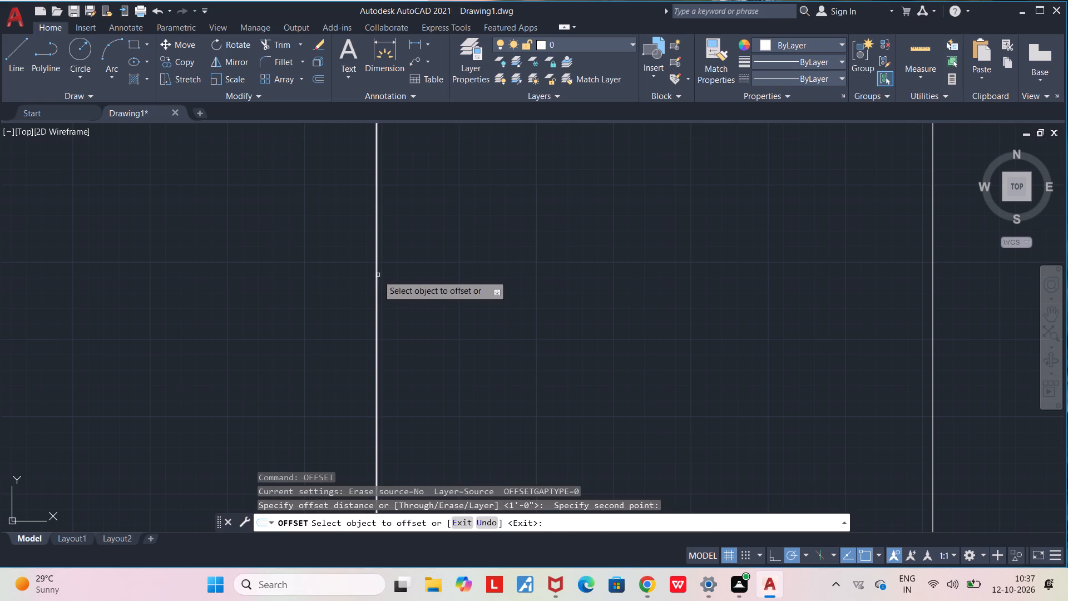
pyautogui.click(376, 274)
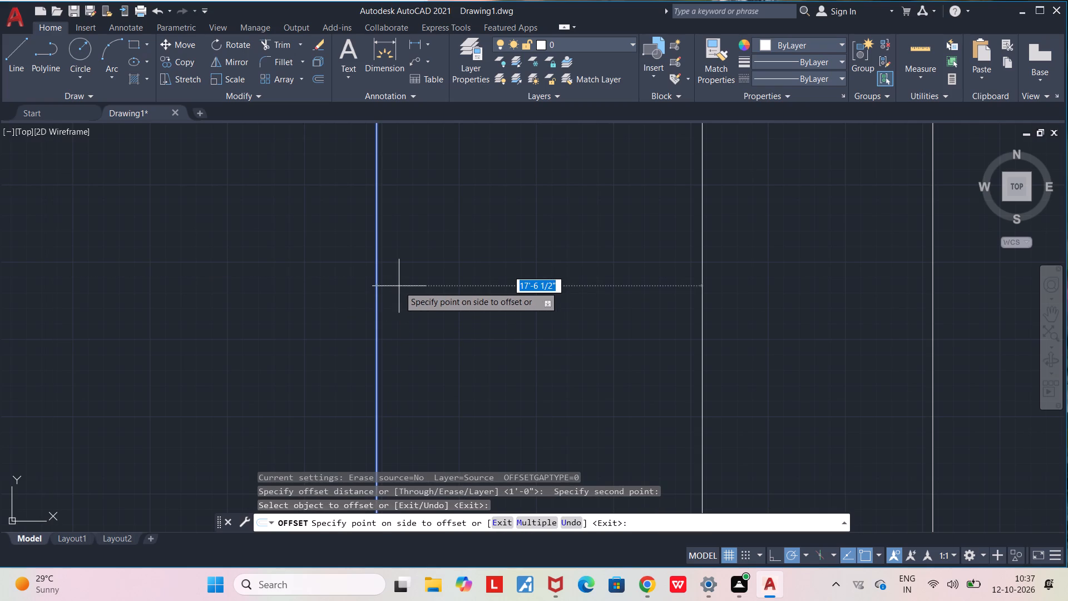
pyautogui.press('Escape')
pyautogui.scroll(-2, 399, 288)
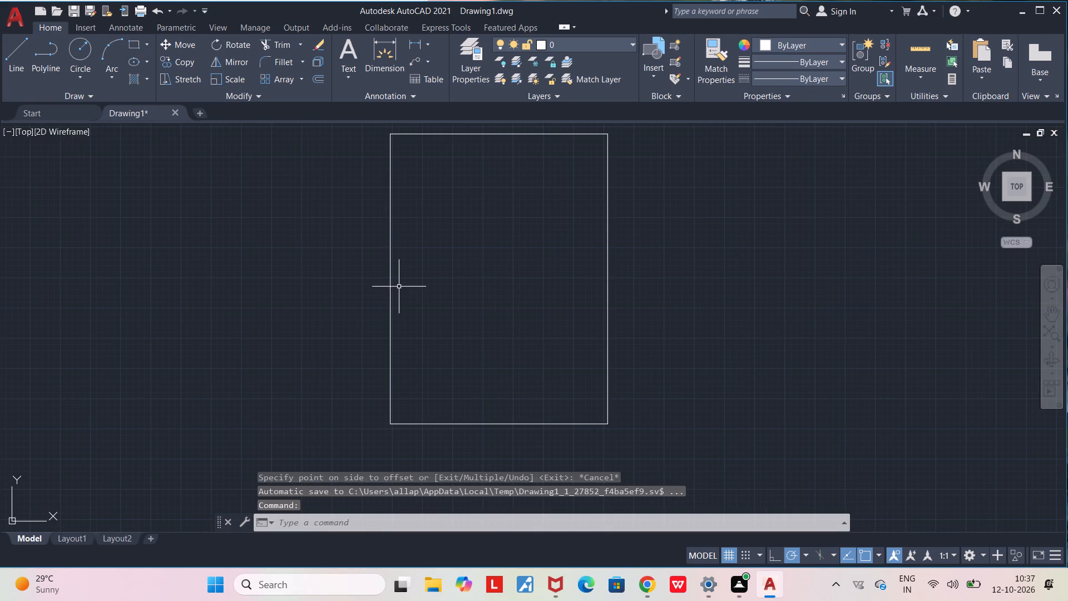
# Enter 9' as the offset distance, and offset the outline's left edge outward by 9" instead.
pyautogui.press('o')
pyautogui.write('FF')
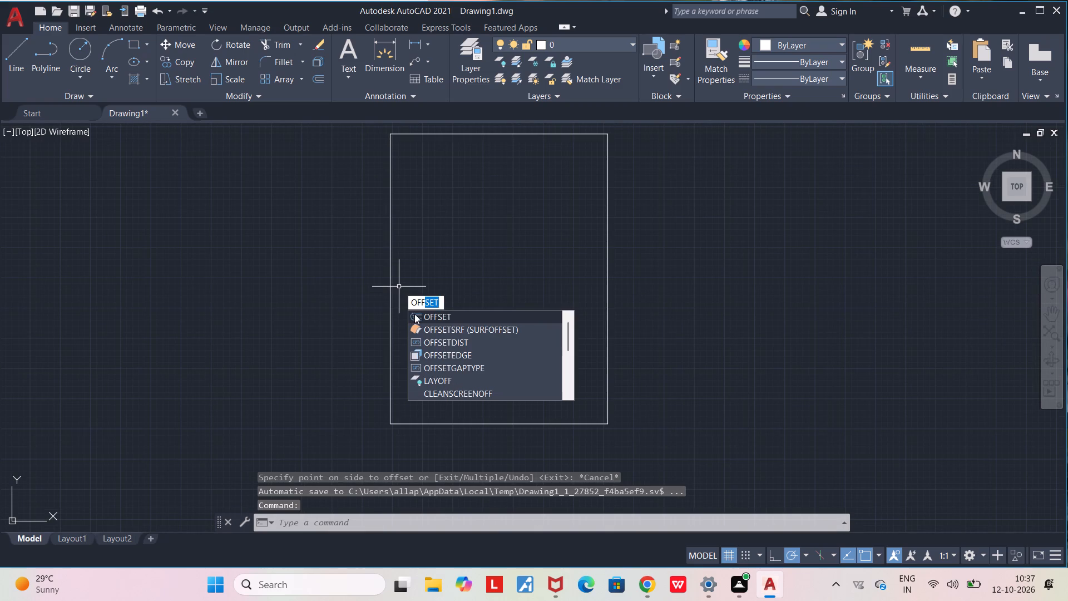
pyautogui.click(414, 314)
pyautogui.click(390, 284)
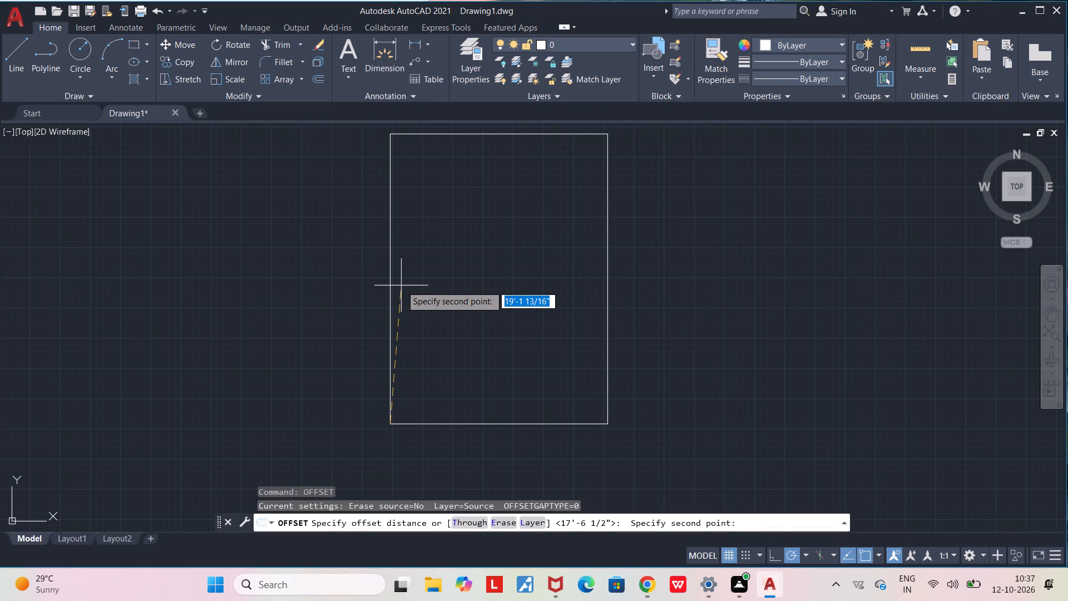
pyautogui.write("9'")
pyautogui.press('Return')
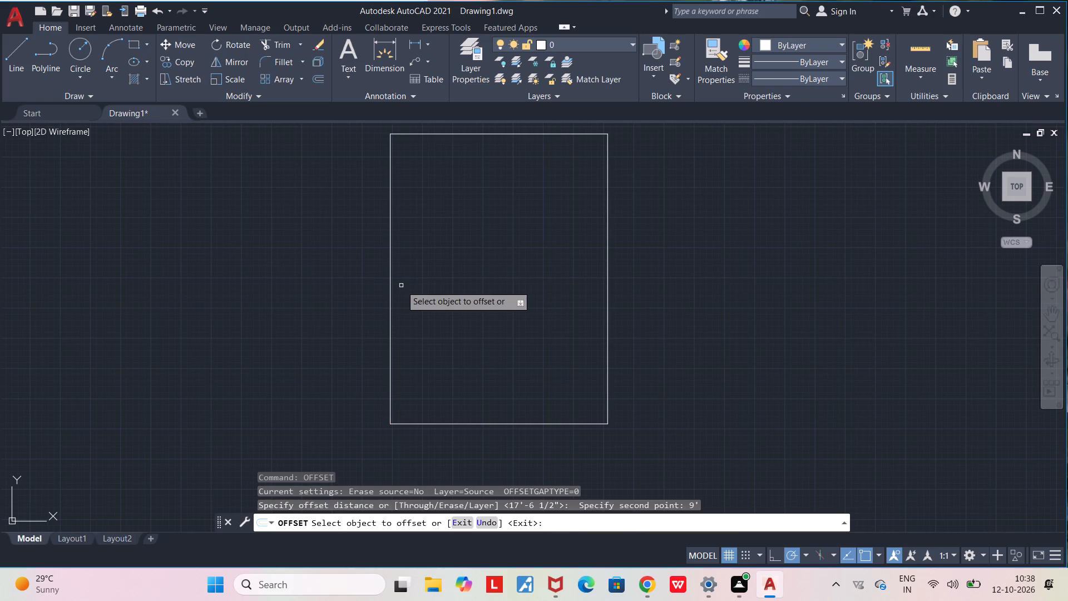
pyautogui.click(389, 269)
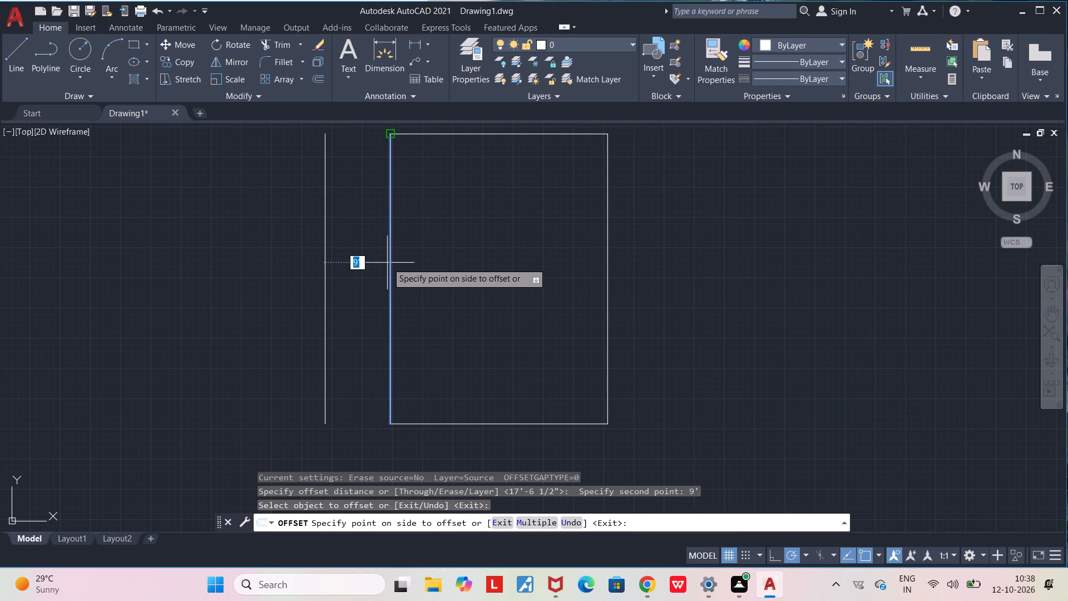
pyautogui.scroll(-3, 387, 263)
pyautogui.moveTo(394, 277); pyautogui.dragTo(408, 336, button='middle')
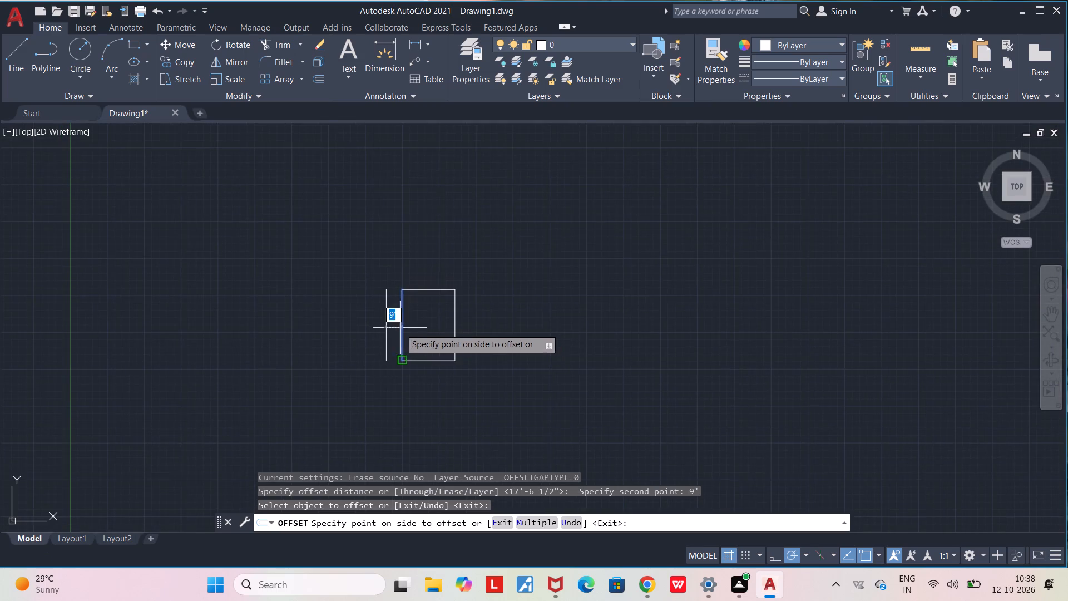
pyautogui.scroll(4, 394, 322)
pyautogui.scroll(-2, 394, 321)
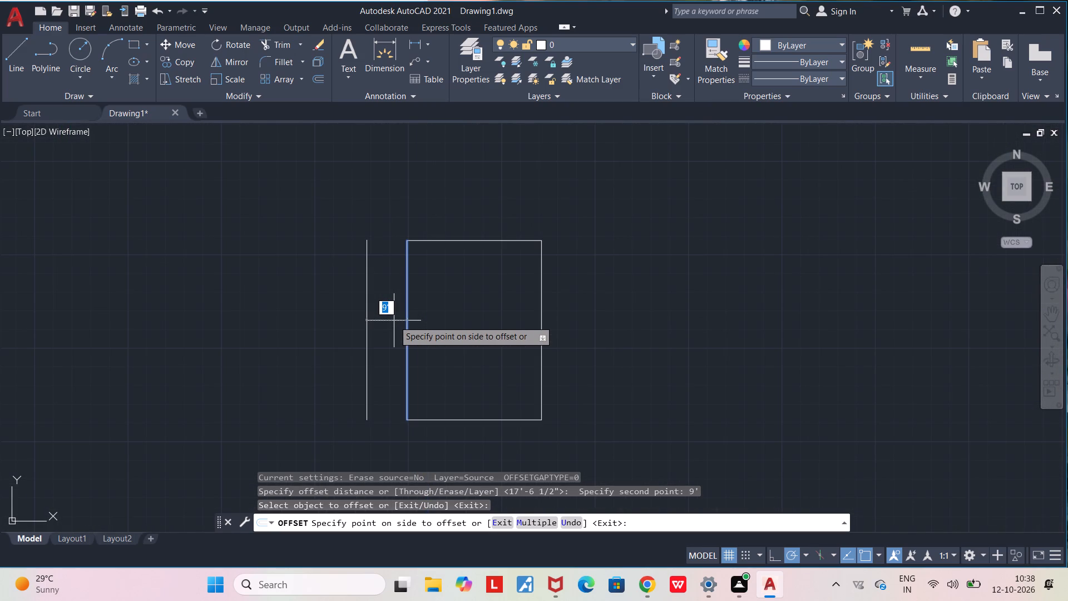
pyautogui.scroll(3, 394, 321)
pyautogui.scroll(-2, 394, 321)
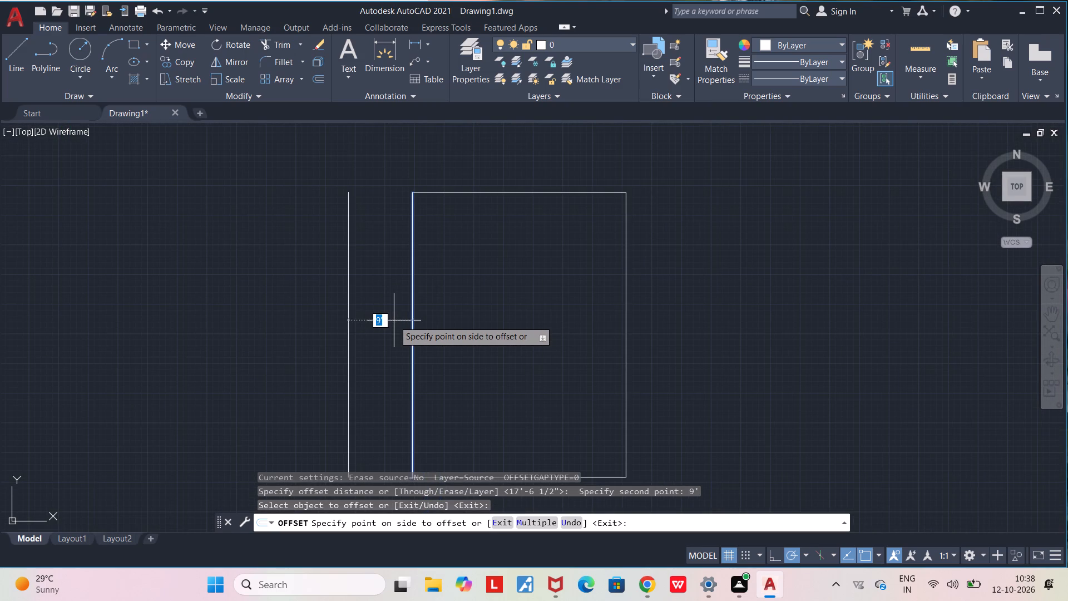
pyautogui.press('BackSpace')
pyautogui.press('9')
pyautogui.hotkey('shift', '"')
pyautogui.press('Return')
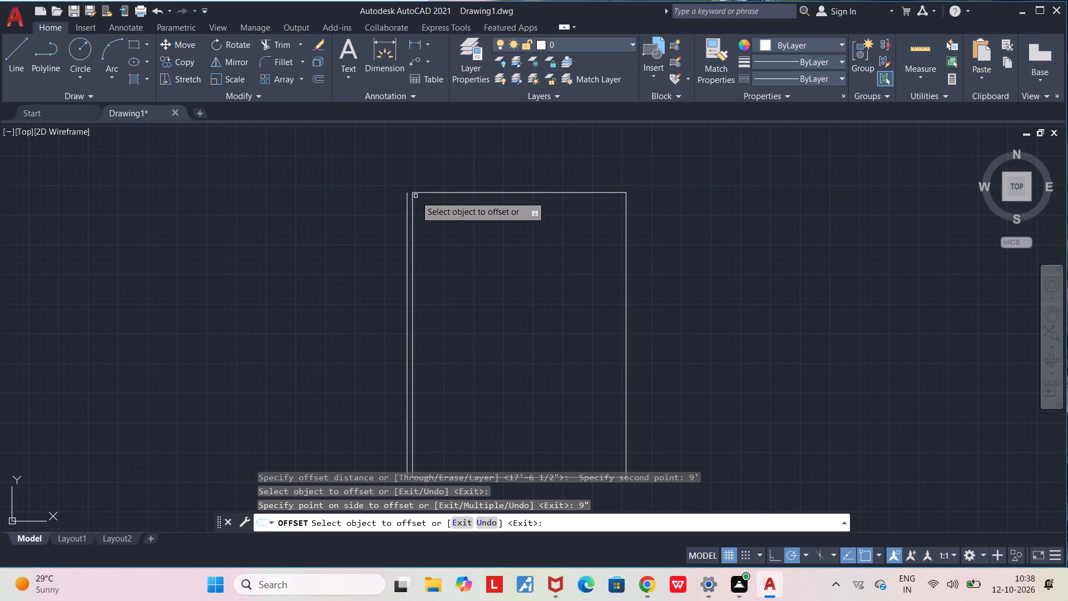
# Offset the outline's top, right and left edges 9" inward.
pyautogui.click(456, 192)
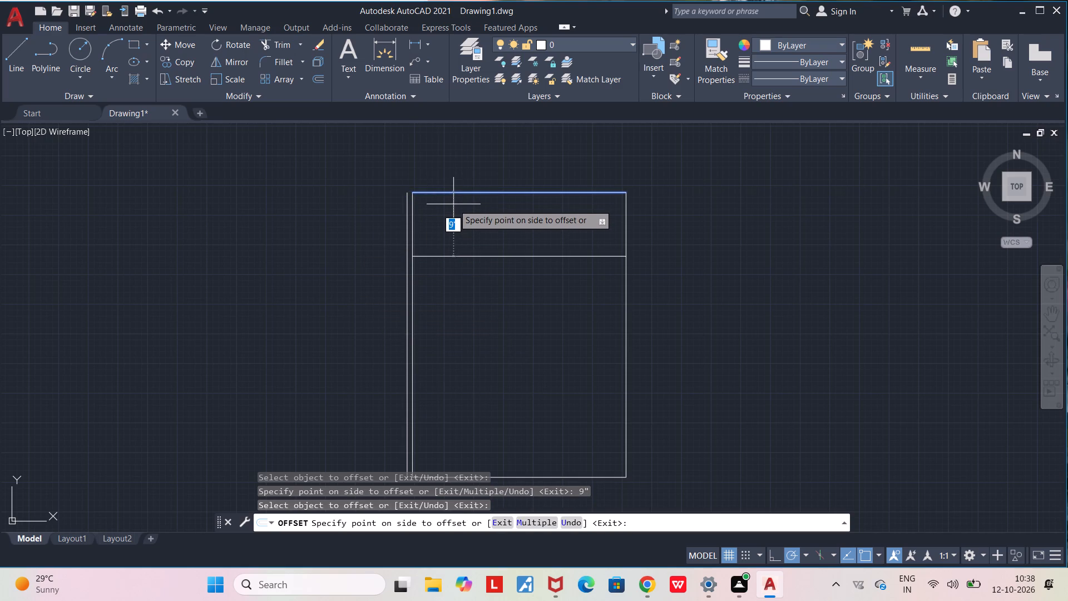
pyautogui.press('9')
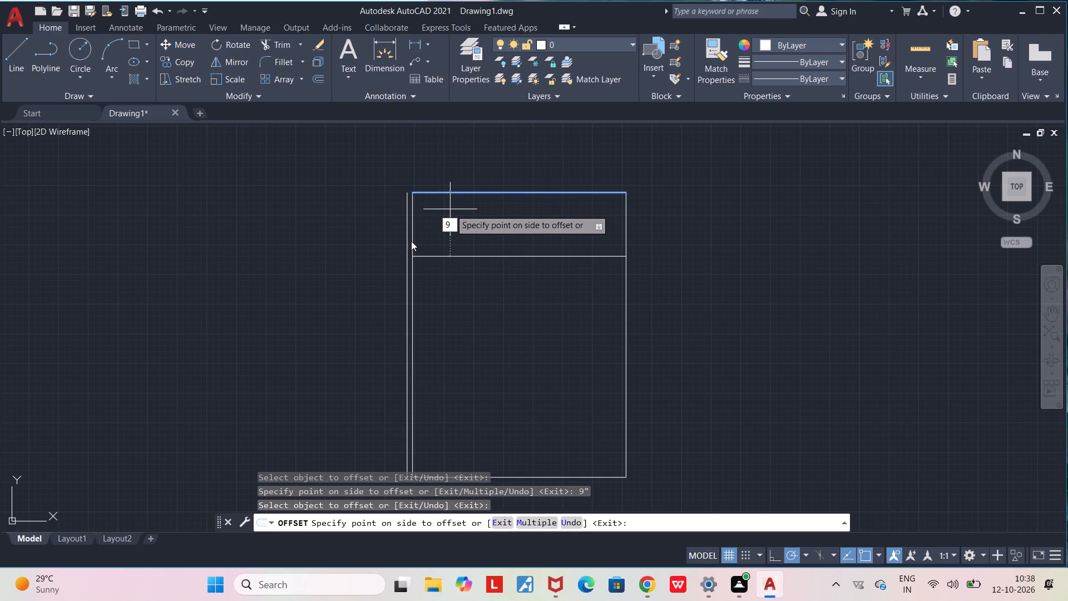
pyautogui.hotkey('shift', '"')
pyautogui.press('Return')
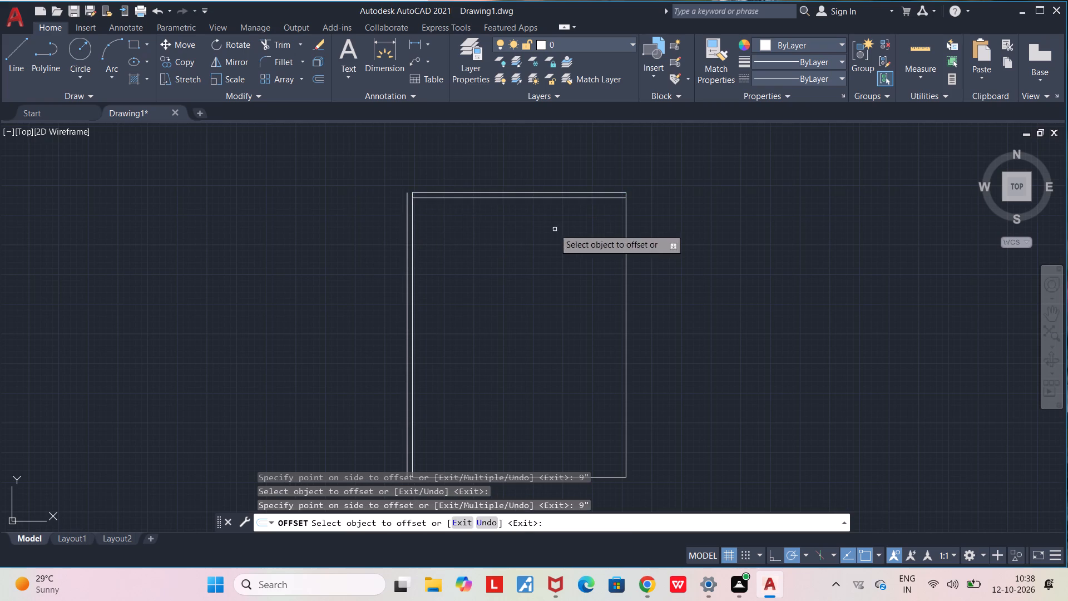
pyautogui.click(627, 318)
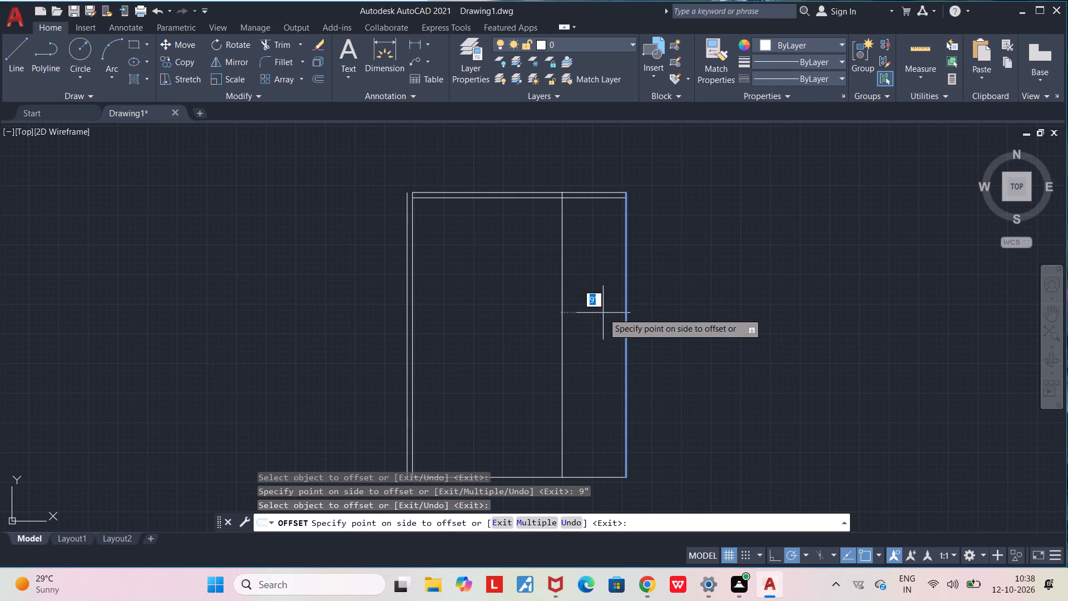
pyautogui.press('9')
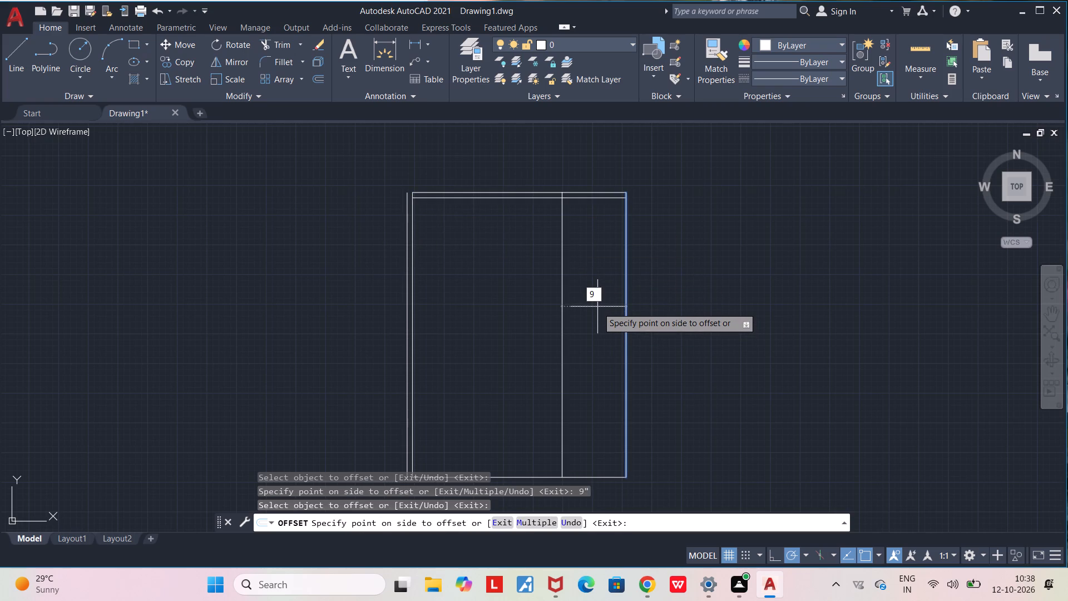
pyautogui.hotkey('shift', '"')
pyautogui.press('Return')
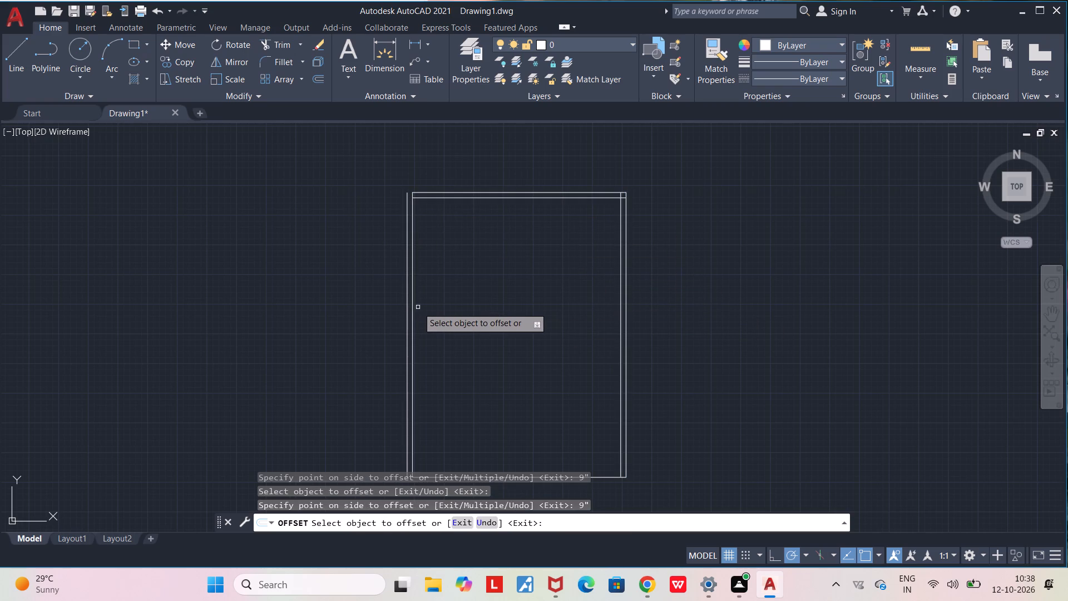
pyautogui.click(412, 302)
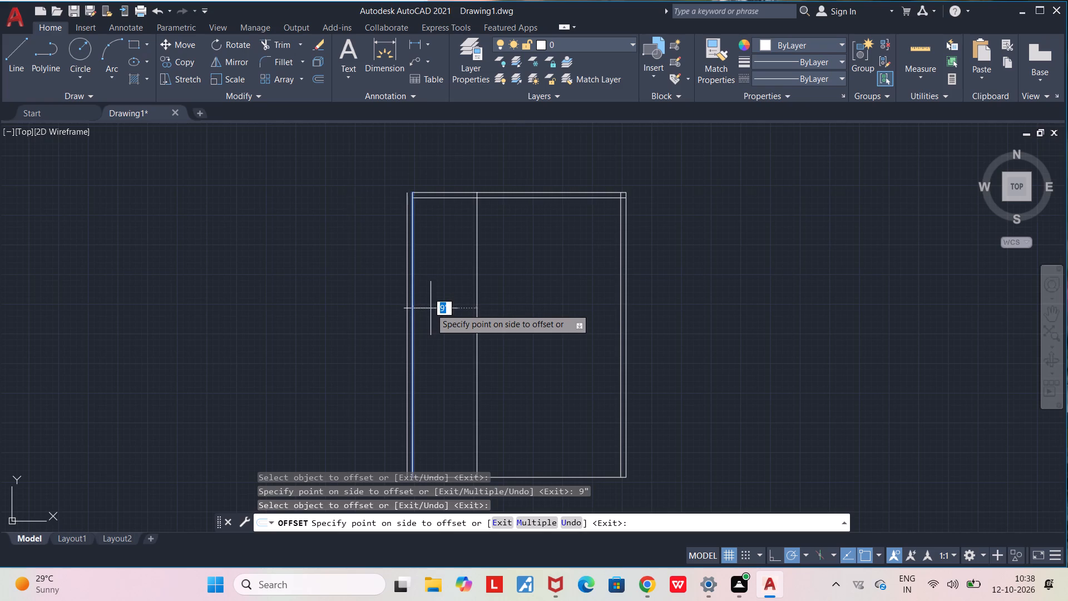
pyautogui.press('9')
pyautogui.hotkey('shift', '"')
pyautogui.press('Return')
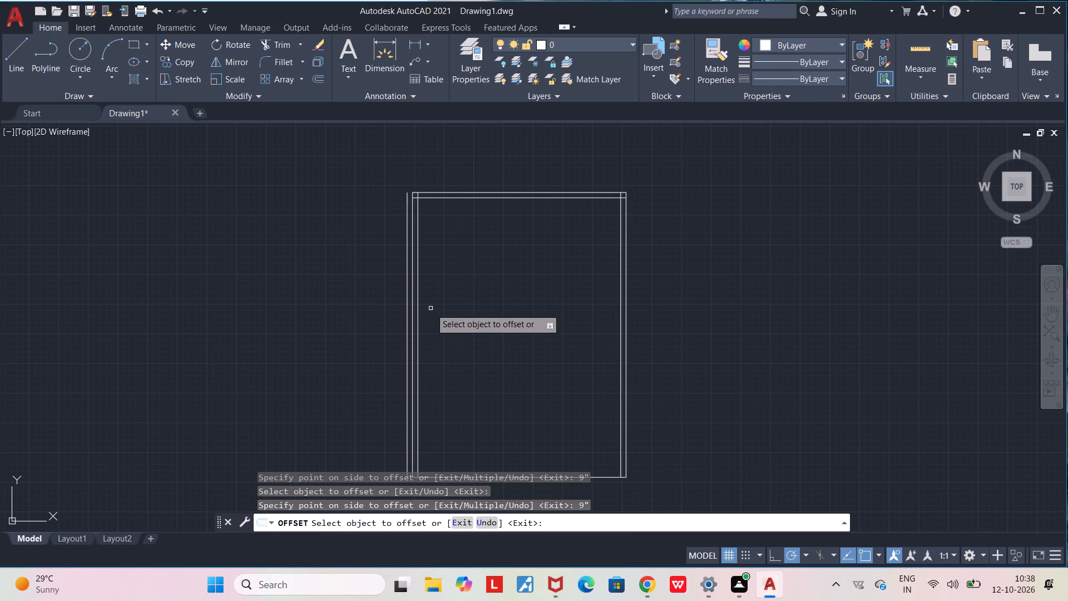
# Offset the outline's bottom edge 9" inward and end the Offset command.
pyautogui.moveTo(473, 398); pyautogui.dragTo(489, 321, button='middle')
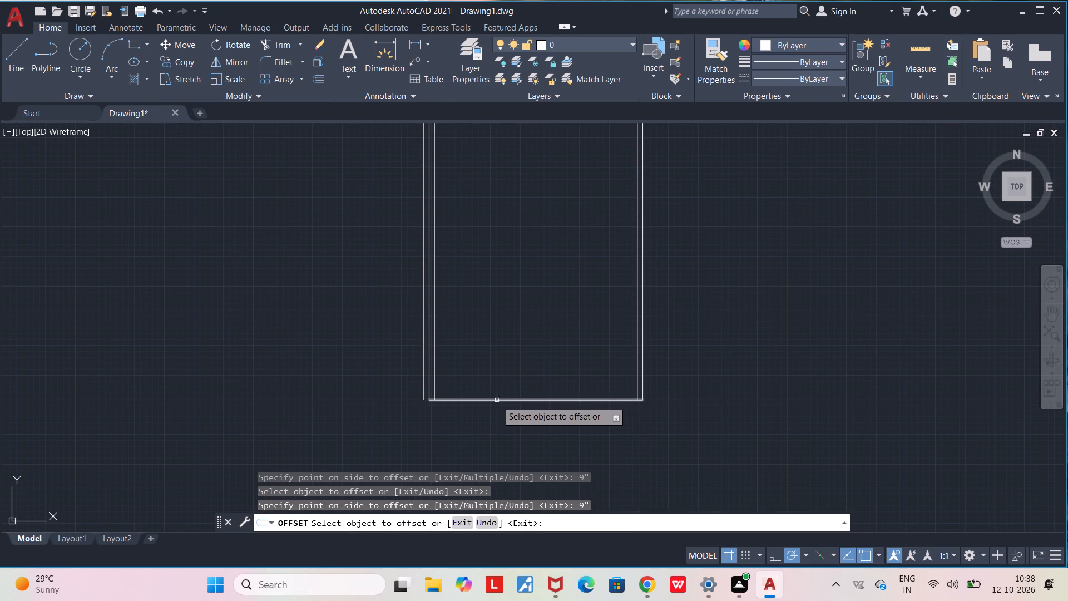
pyautogui.click(497, 401)
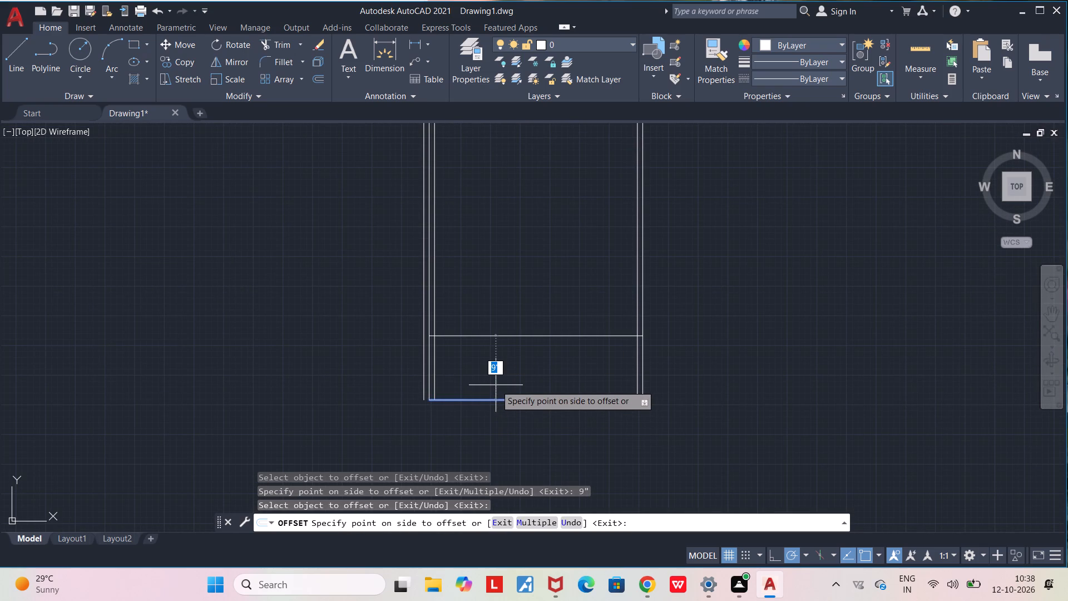
pyautogui.press('9')
pyautogui.hotkey('shift', '"')
pyautogui.press('Return')
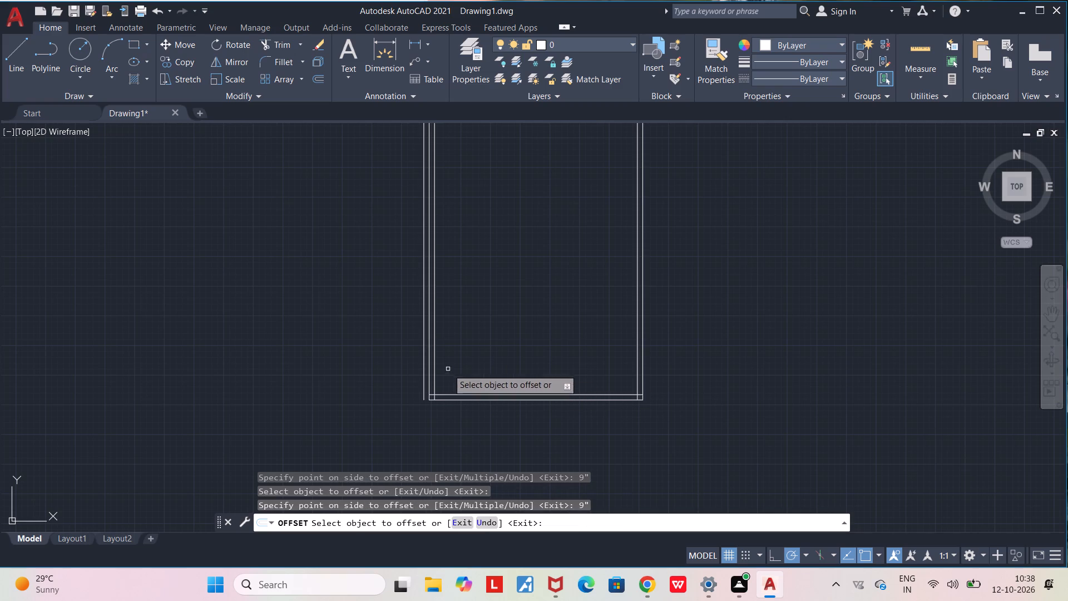
pyautogui.press('Escape')
pyautogui.press('Escape')
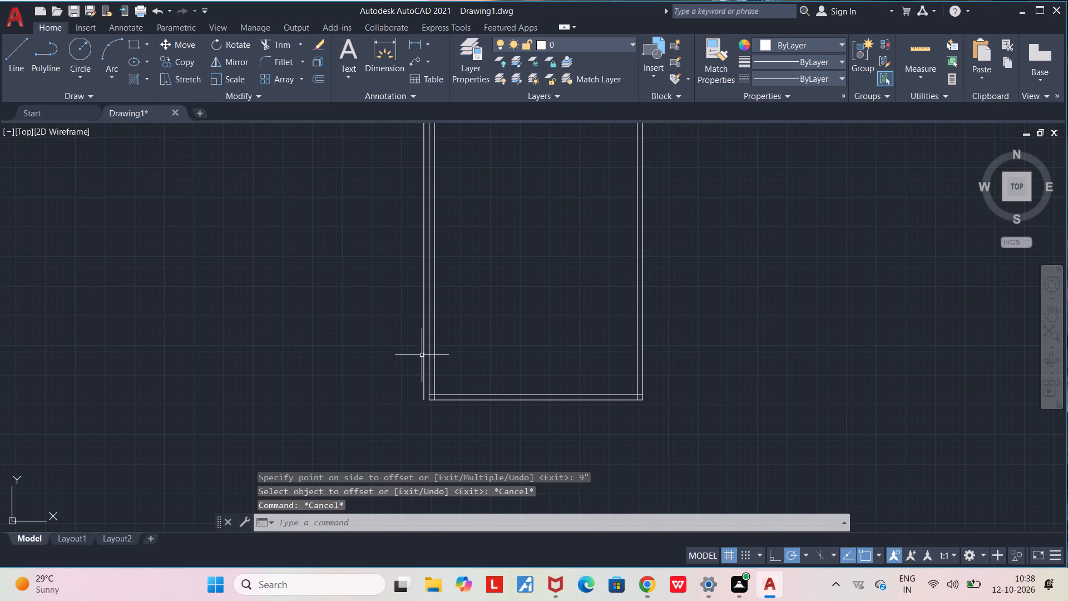
# Erase the stray vertical line just outside the outline's left edge.
pyautogui.click(425, 356)
pyautogui.press('Delete')
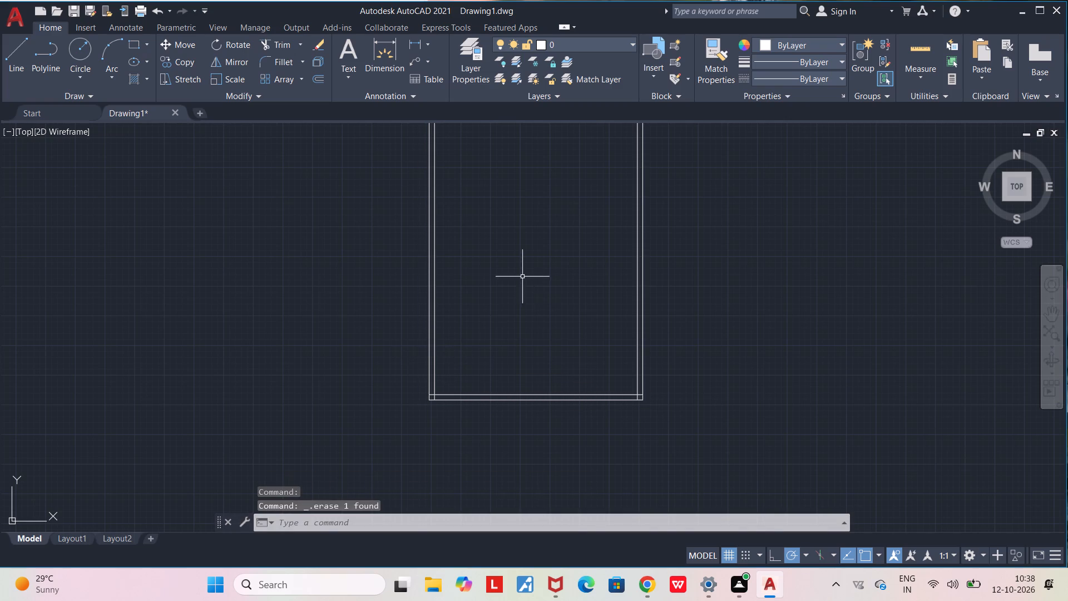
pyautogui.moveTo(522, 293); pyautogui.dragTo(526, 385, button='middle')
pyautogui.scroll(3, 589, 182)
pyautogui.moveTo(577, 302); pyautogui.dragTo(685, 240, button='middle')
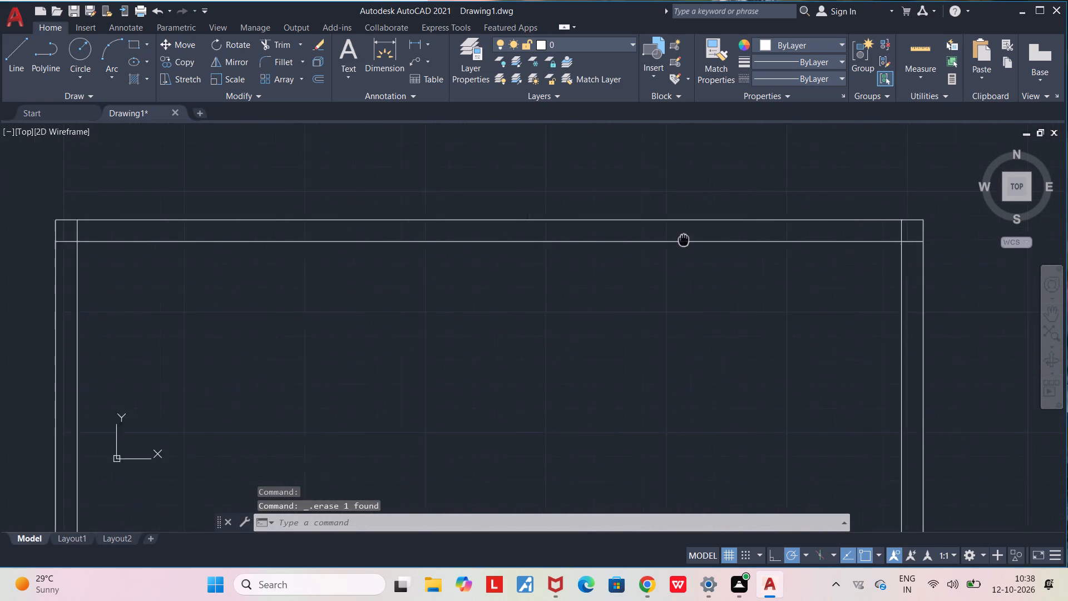
# Examine the double wall lines at the outline's corners and around the whole perimeter.
pyautogui.moveTo(685, 240); pyautogui.dragTo(694, 240, button='middle')
pyautogui.scroll(-1, 694, 240)
pyautogui.scroll(-1, 542, 283)
pyautogui.moveTo(546, 276); pyautogui.dragTo(590, 232, button='middle')
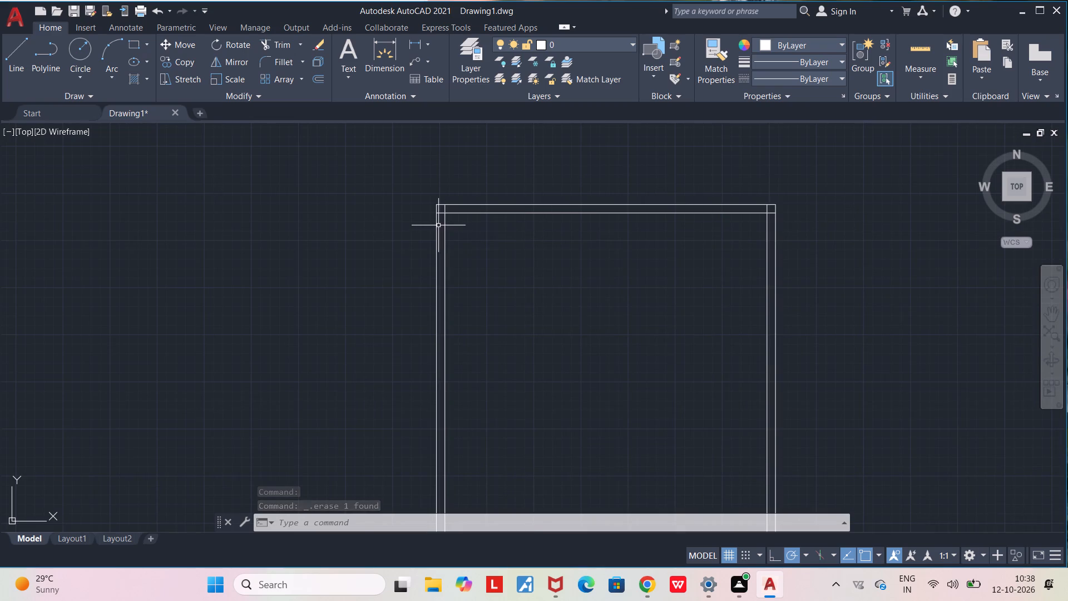
pyautogui.scroll(2, 438, 225)
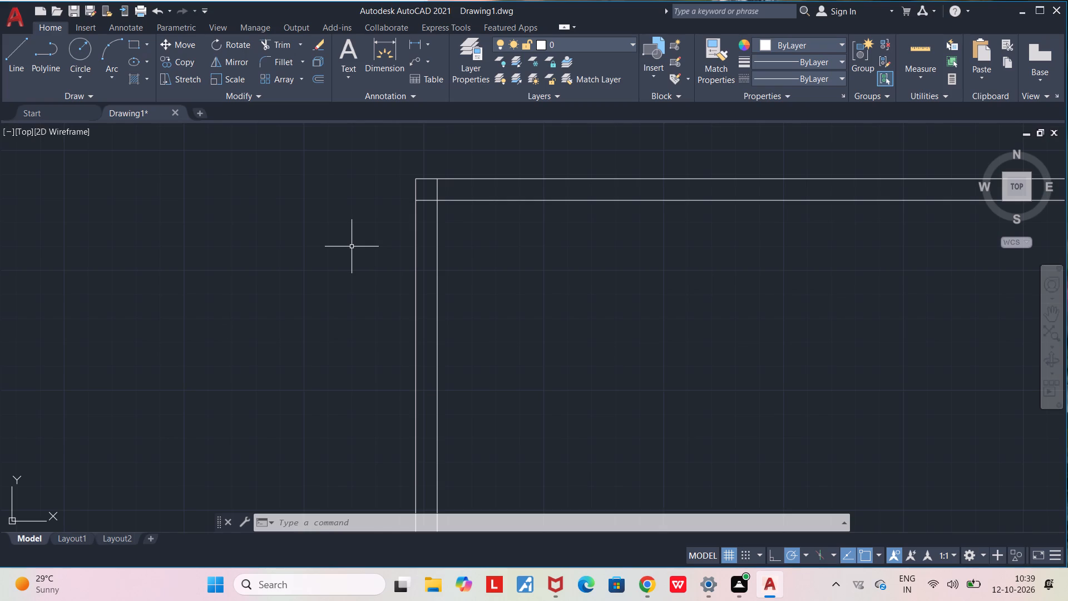
pyautogui.scroll(-3, 575, 279)
pyautogui.moveTo(651, 298); pyautogui.dragTo(566, 239, button='middle')
pyautogui.scroll(2, 567, 257)
pyautogui.scroll(-2, 567, 256)
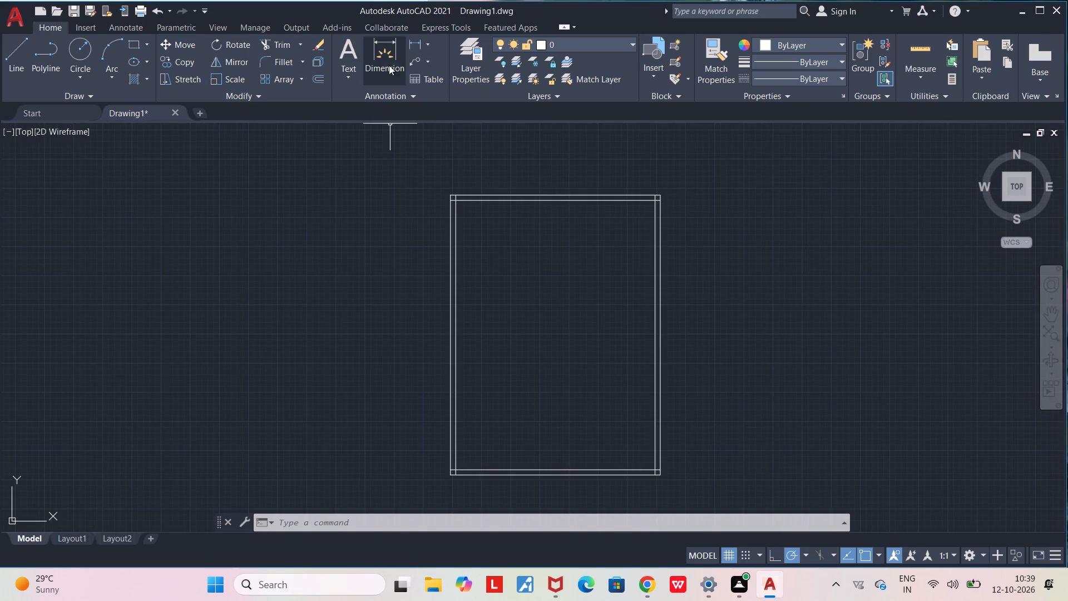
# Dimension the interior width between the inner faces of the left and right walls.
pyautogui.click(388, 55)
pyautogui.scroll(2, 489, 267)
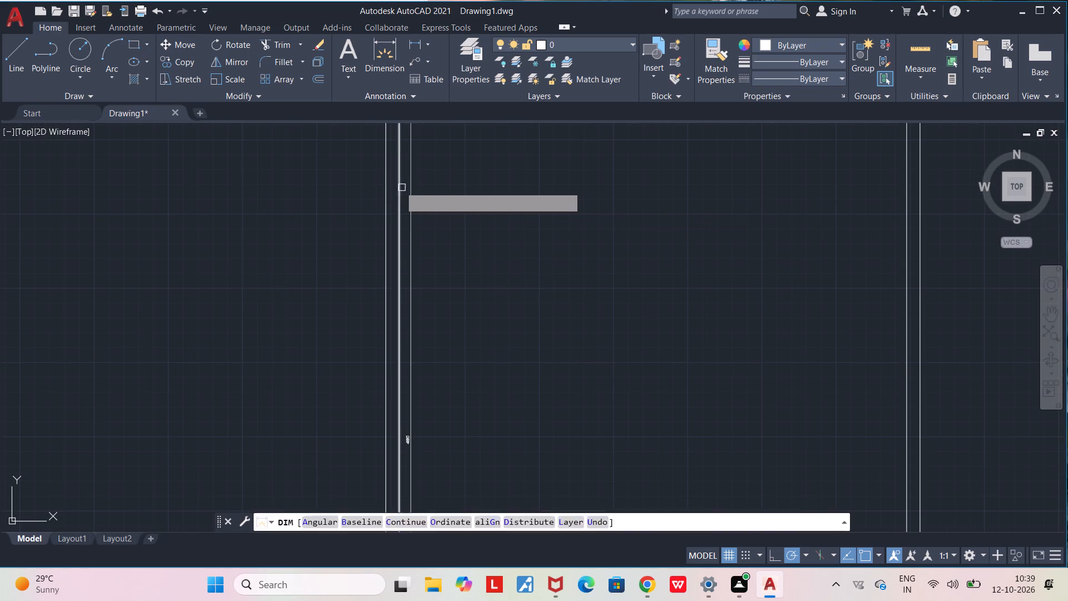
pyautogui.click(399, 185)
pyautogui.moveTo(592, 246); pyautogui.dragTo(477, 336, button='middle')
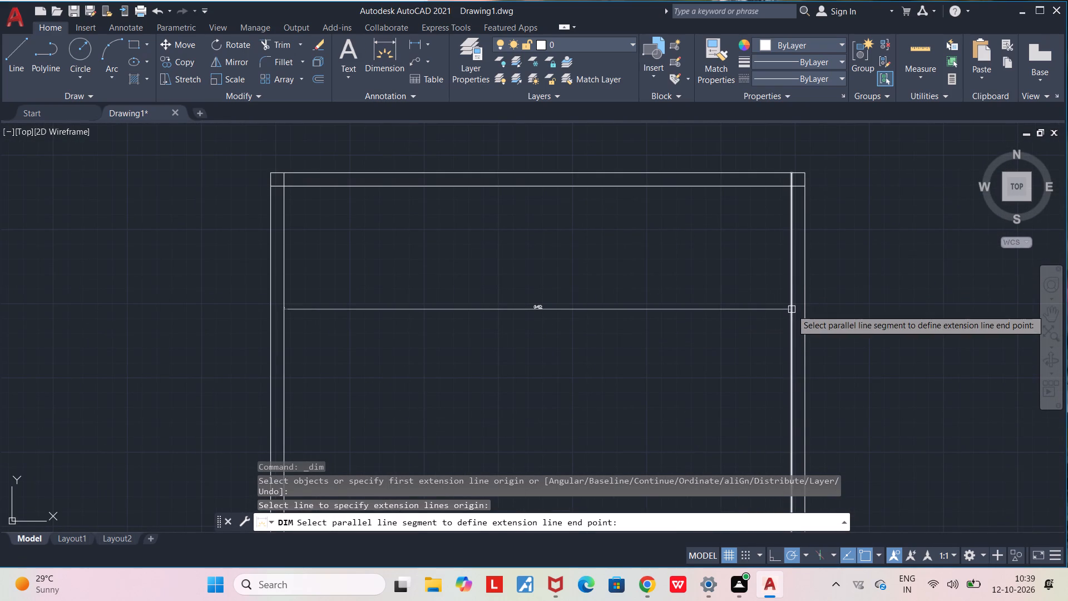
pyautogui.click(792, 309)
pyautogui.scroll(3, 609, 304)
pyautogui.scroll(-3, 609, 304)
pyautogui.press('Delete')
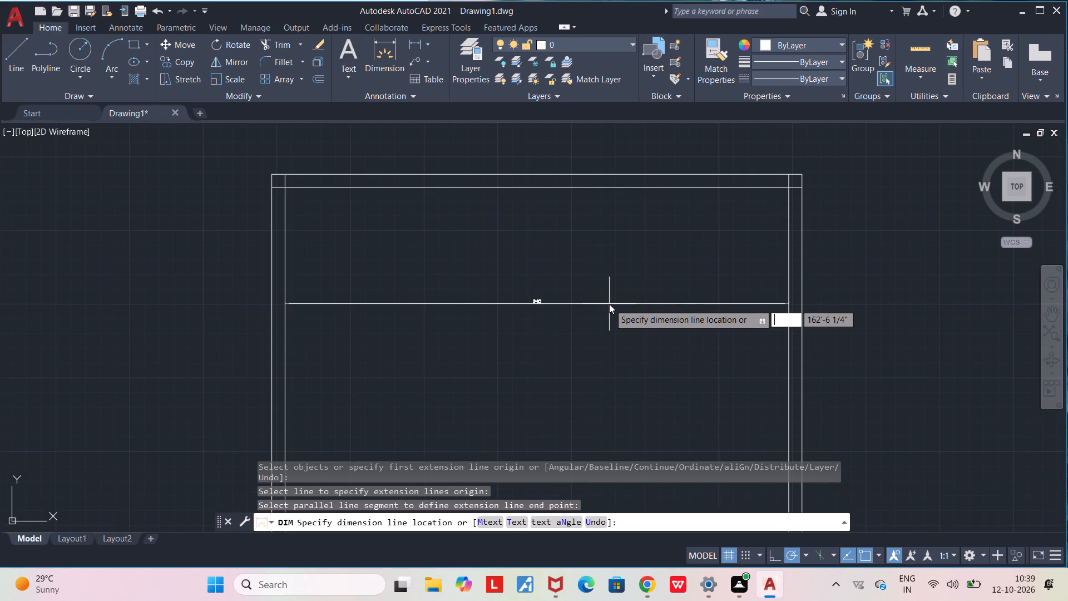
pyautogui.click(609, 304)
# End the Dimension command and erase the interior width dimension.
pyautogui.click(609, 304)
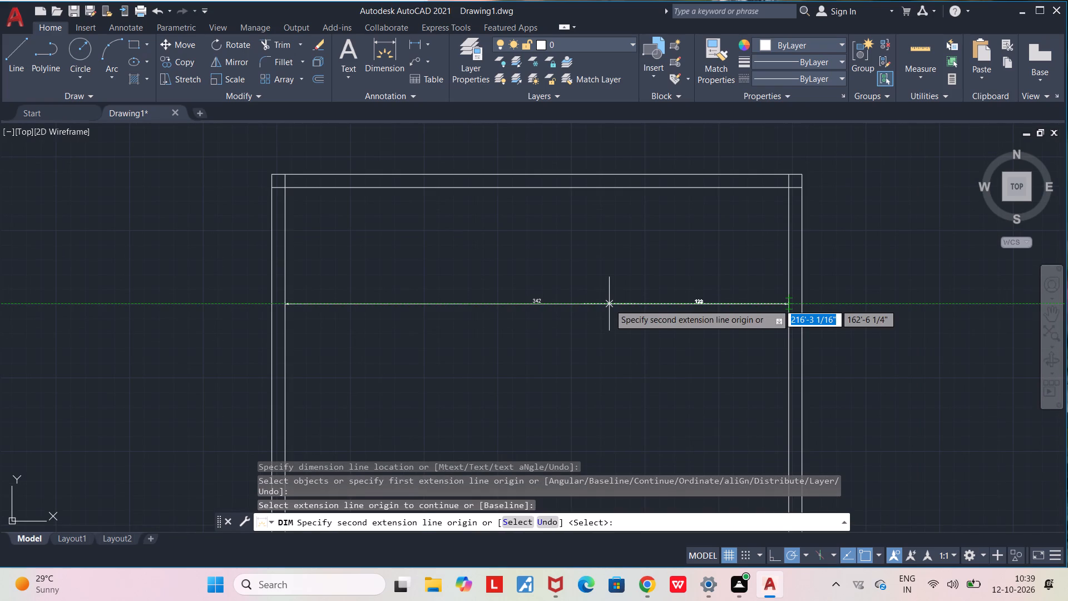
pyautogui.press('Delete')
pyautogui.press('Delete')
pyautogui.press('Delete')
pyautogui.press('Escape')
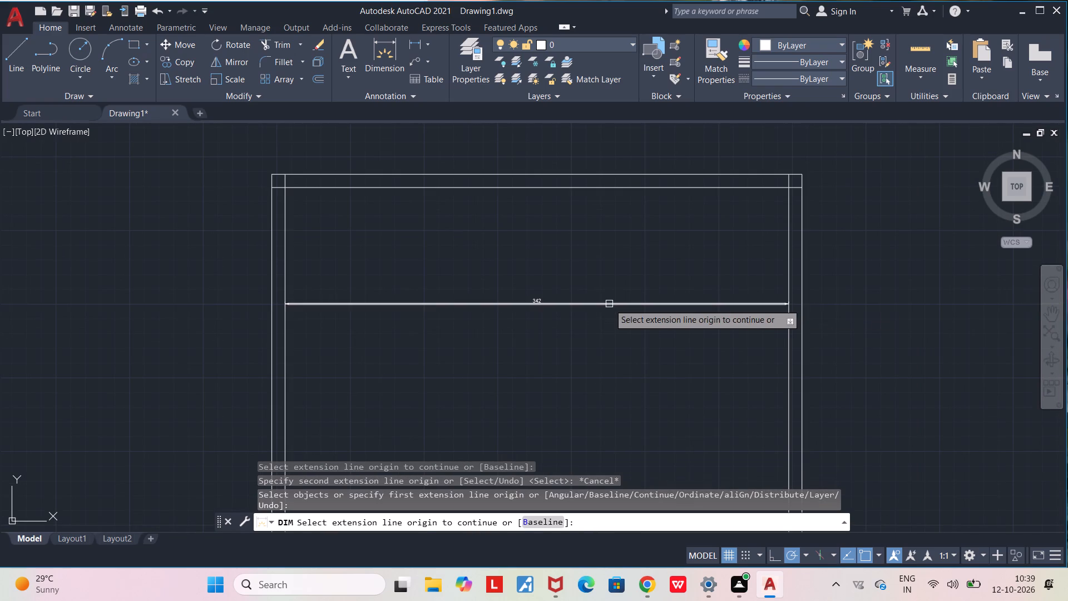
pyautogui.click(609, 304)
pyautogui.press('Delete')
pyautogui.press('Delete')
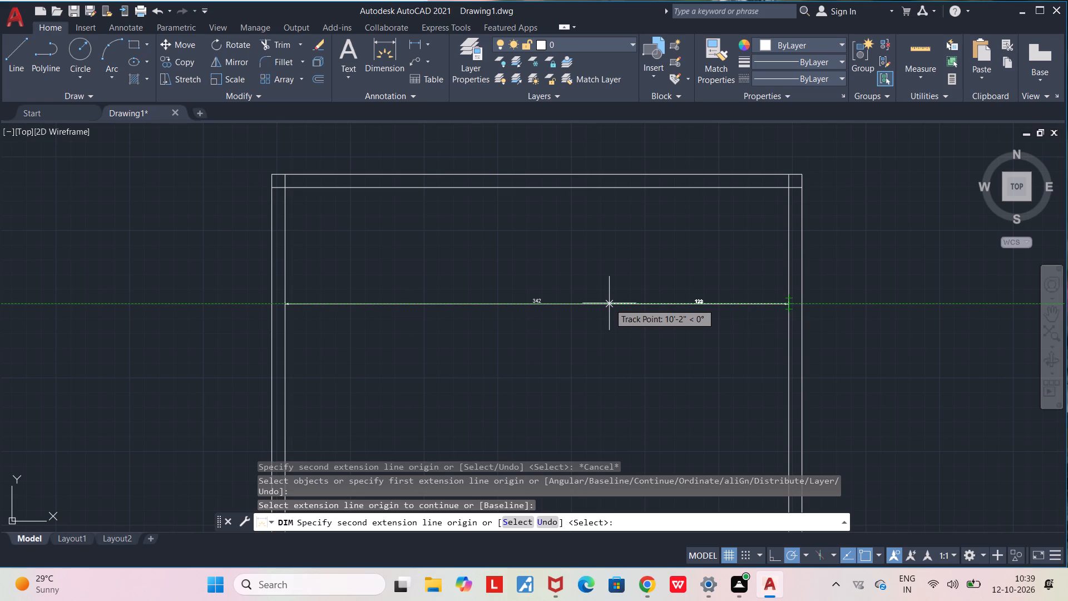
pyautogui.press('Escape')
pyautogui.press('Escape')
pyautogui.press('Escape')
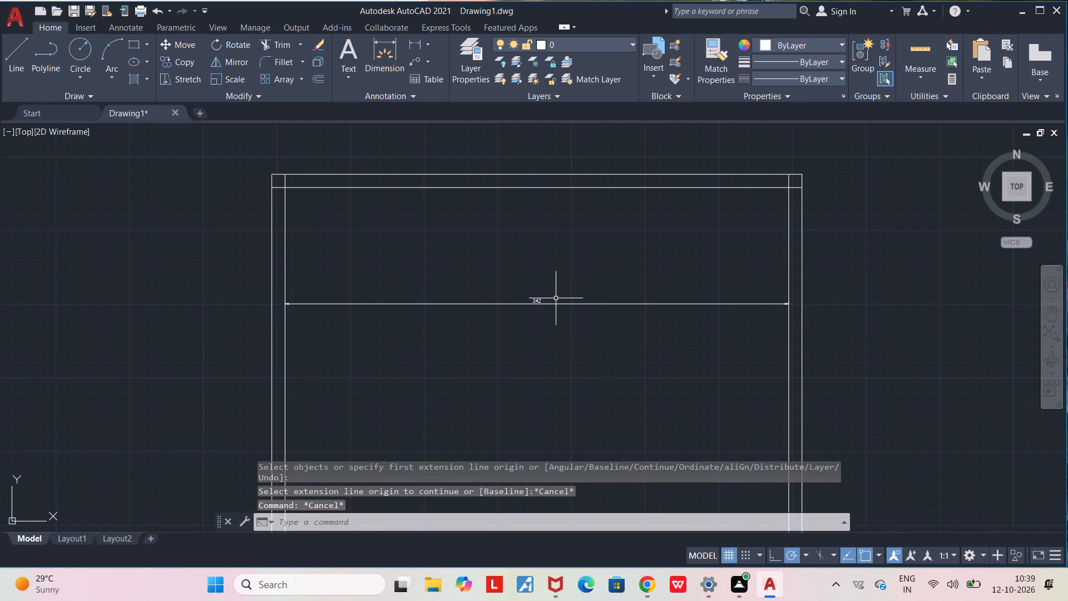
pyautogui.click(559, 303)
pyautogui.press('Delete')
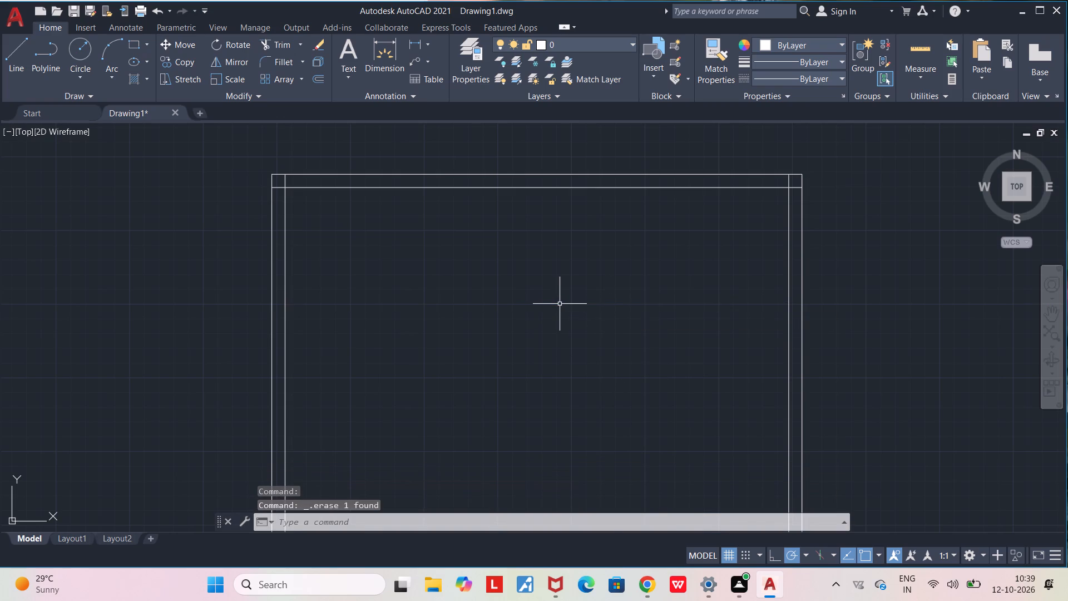
# Review the length type, angle type and lighting options in the Drawing Units settings, keeping the current choices.
pyautogui.scroll(-1, 560, 304)
pyautogui.write('UN')
pyautogui.press('Return')
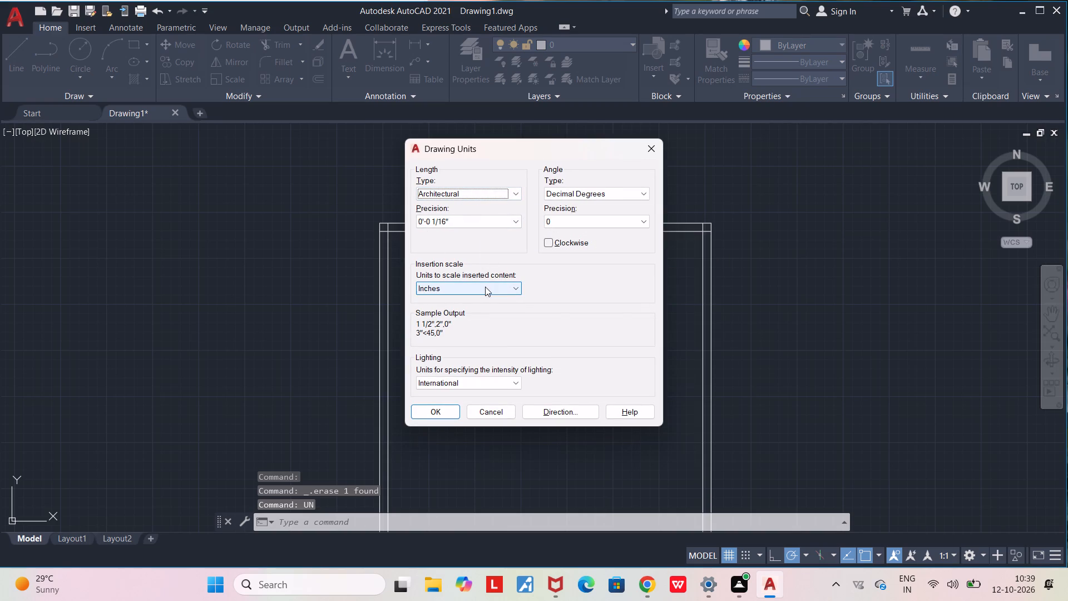
pyautogui.click(515, 189)
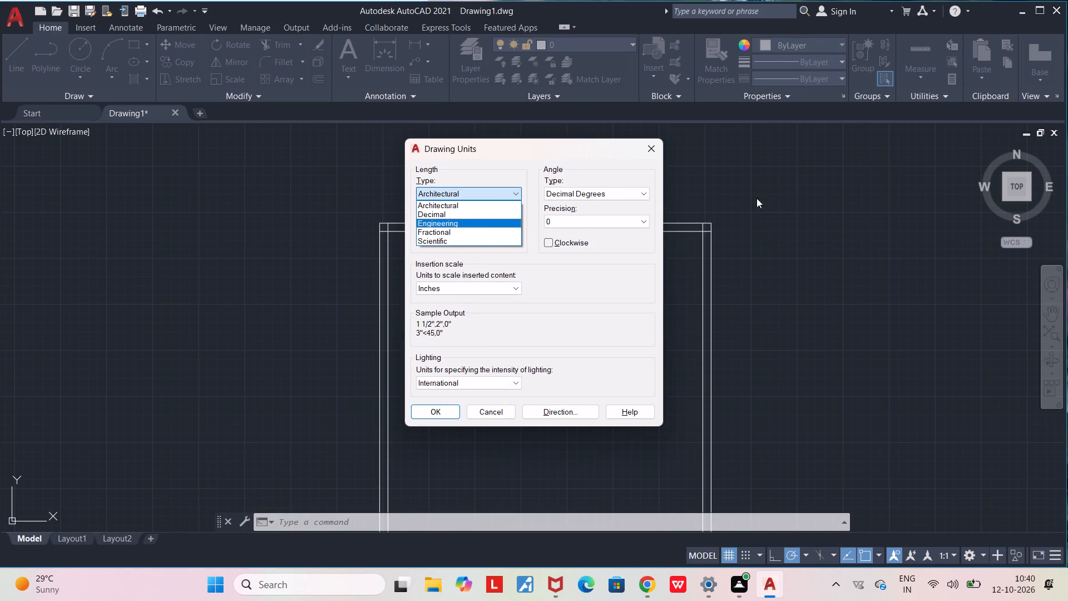
pyautogui.click(898, 181)
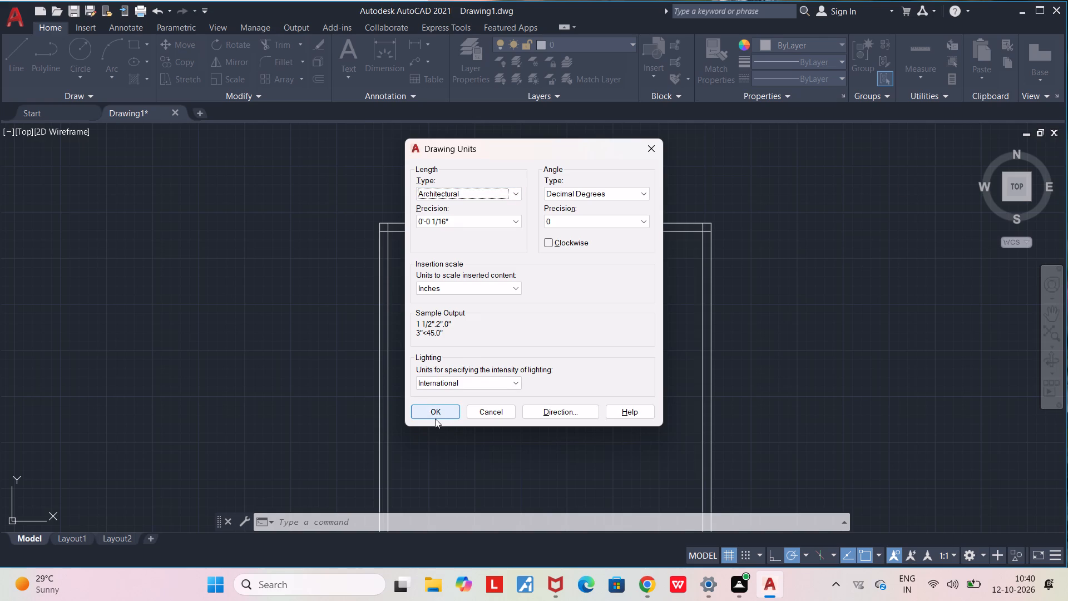
pyautogui.click(629, 194)
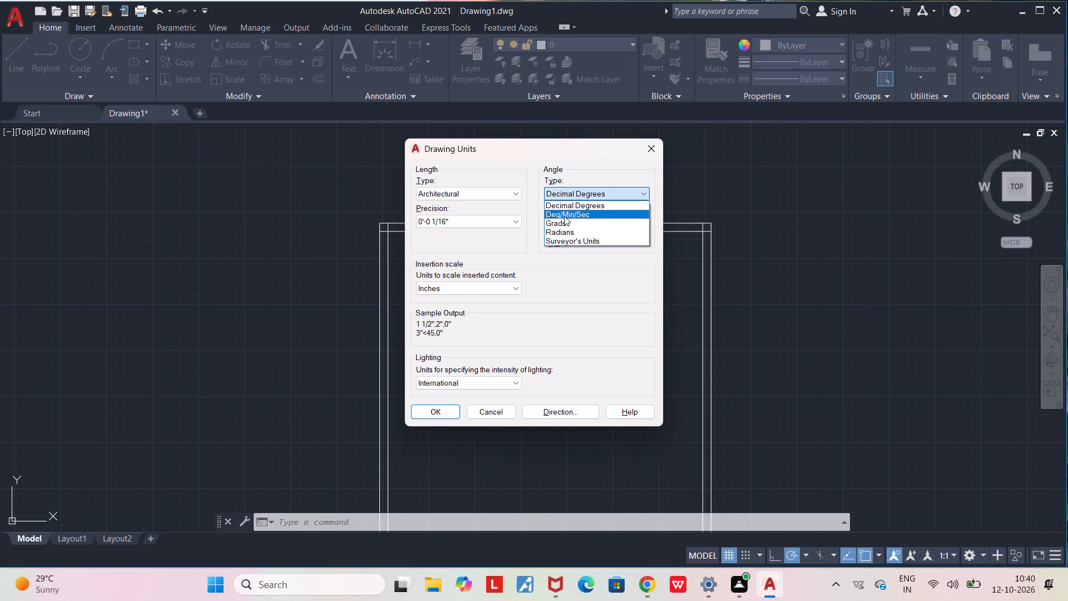
pyautogui.click(790, 188)
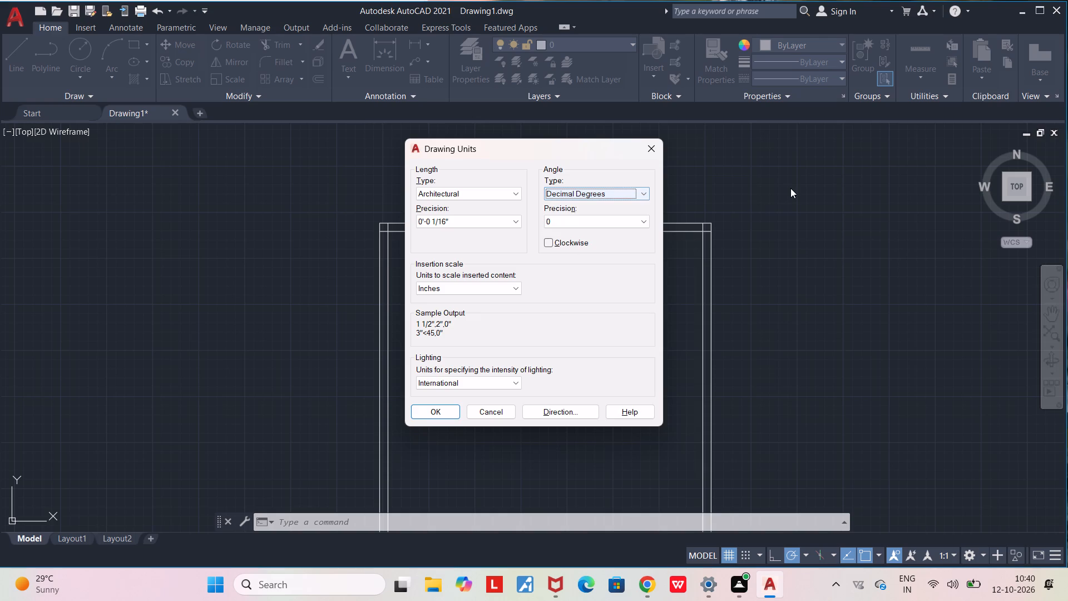
pyautogui.click(482, 382)
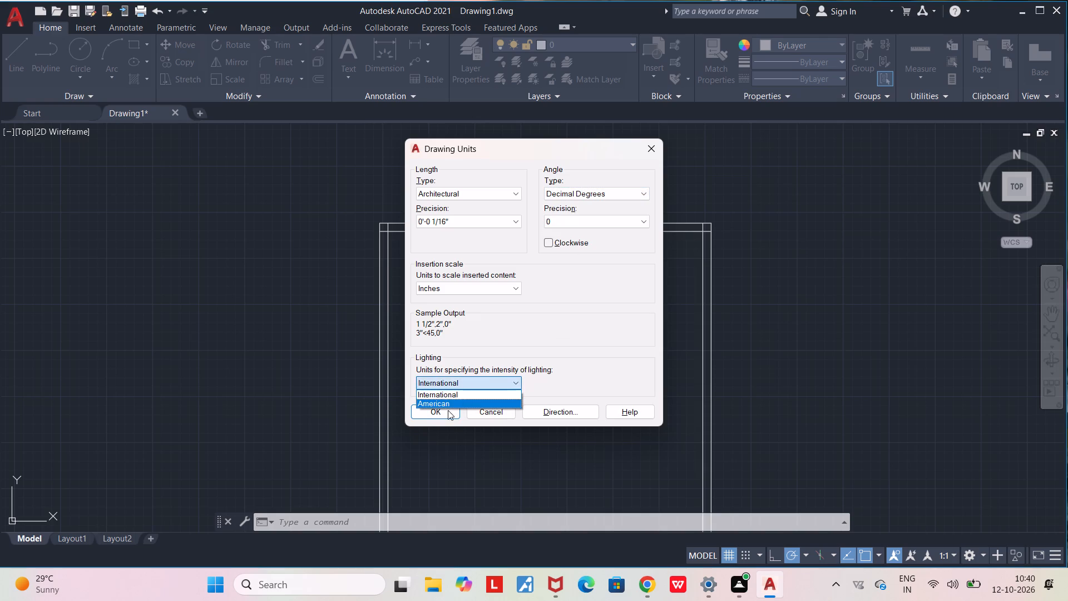
pyautogui.tripleClick(442, 414)
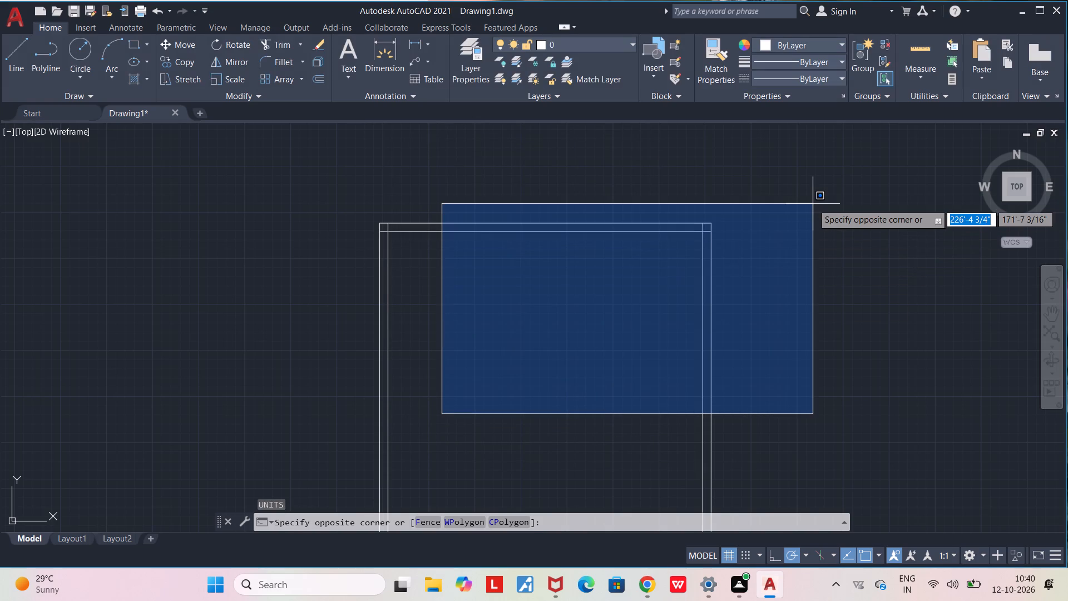
pyautogui.press('Escape')
pyautogui.press('Escape')
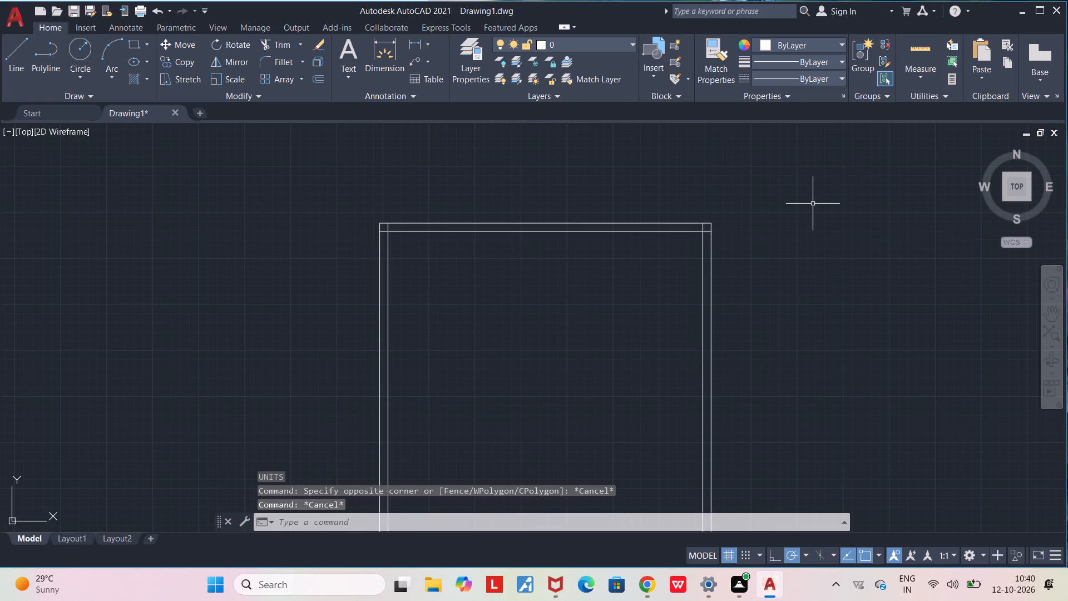
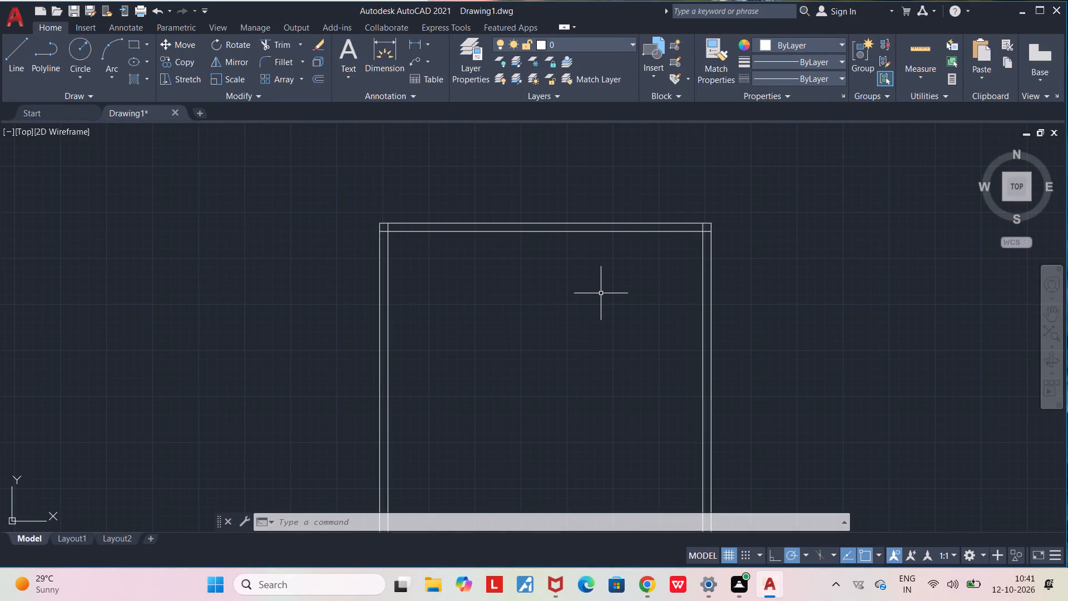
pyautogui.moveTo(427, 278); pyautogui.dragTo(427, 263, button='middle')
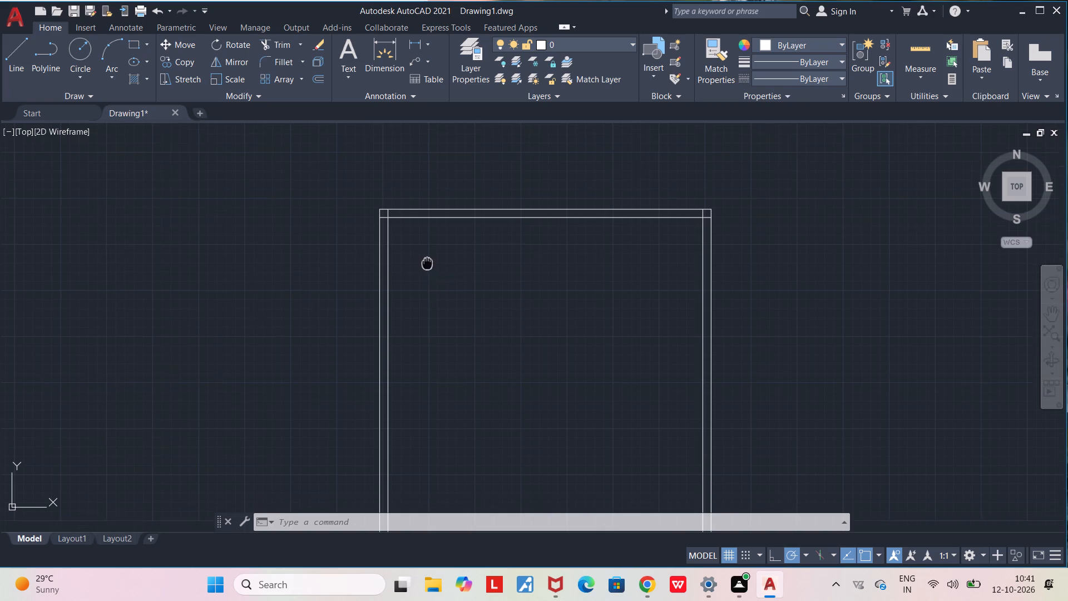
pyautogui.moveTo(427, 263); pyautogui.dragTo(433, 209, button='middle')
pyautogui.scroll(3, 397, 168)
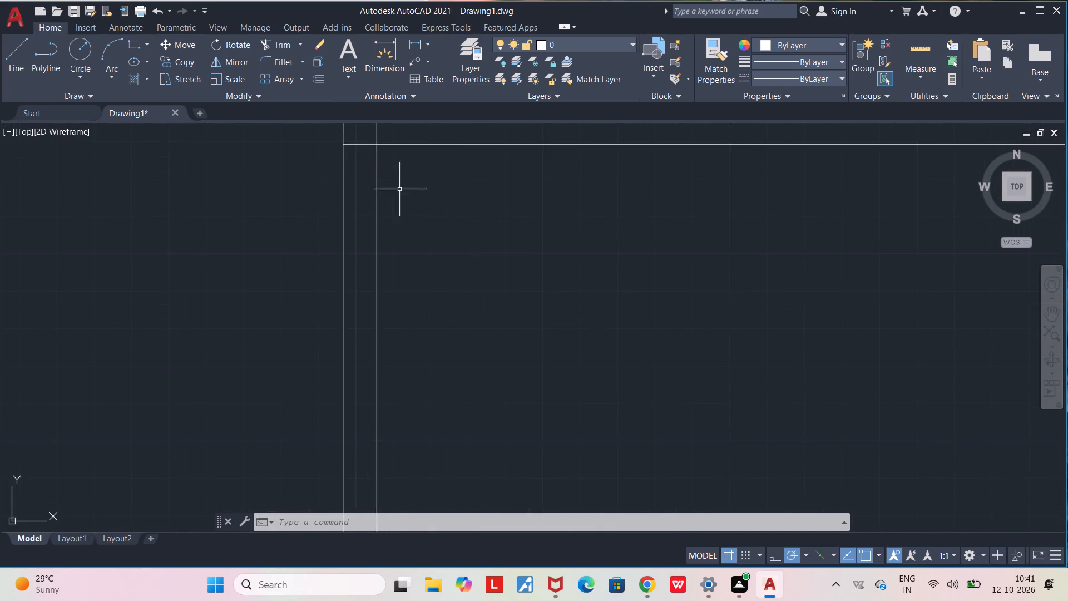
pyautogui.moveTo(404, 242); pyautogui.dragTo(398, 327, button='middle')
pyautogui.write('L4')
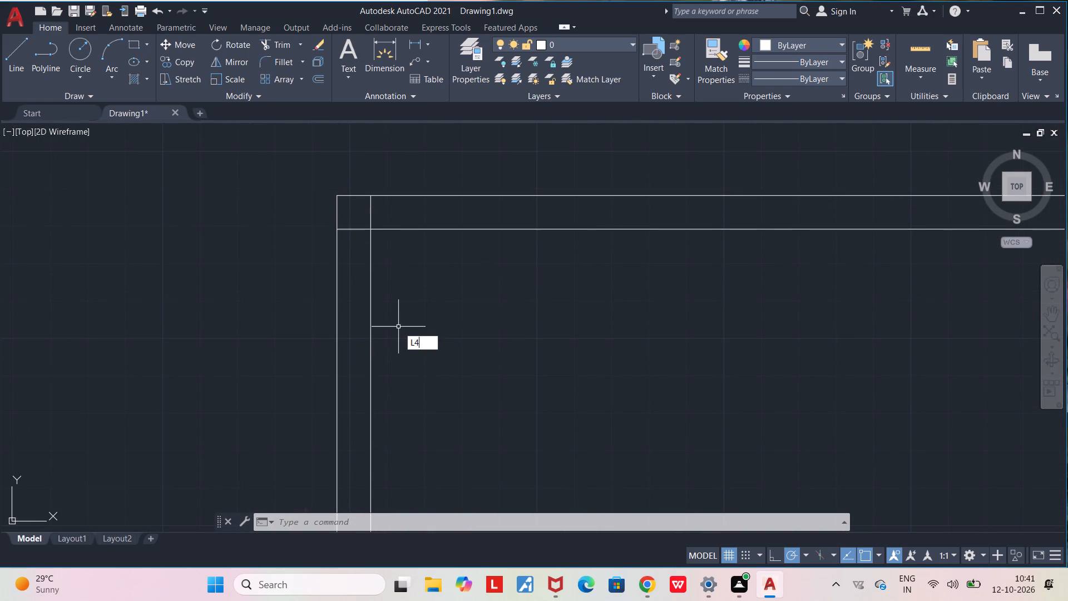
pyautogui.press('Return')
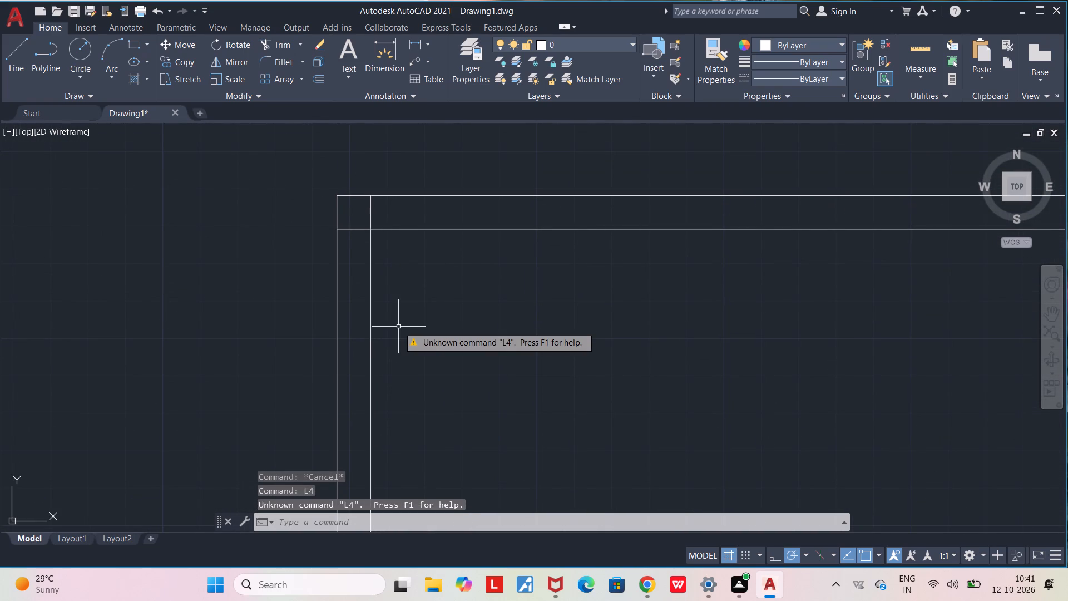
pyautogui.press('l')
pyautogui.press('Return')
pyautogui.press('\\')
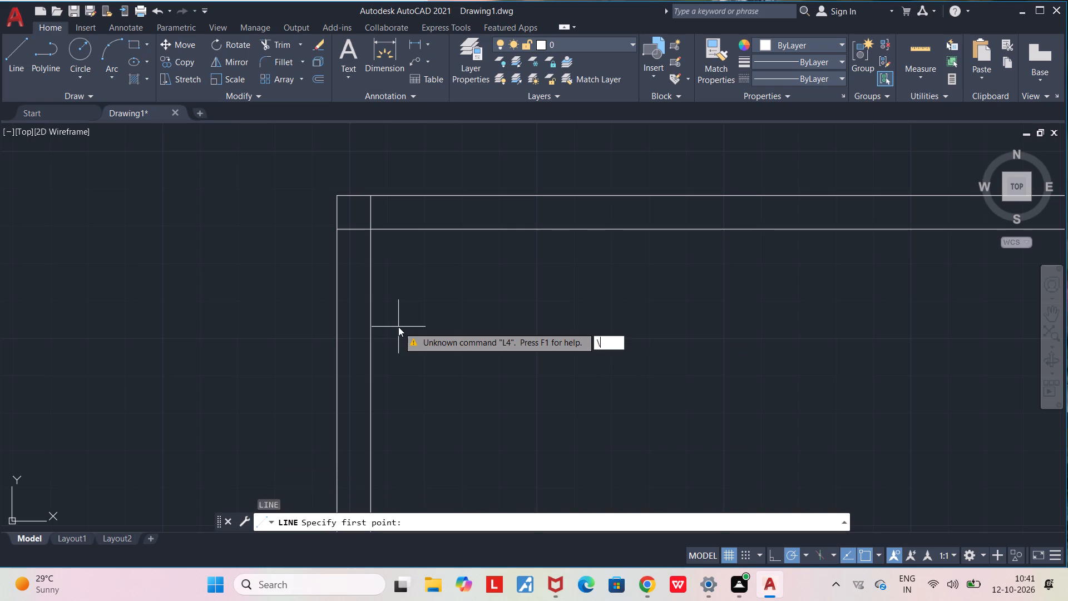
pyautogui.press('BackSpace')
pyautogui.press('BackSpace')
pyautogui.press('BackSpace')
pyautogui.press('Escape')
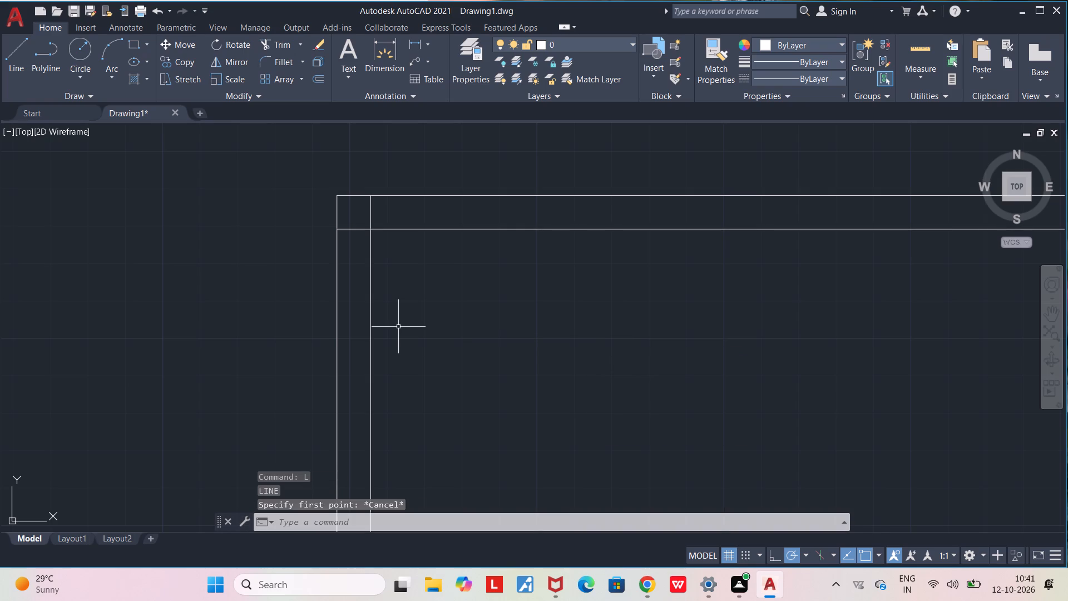
# Draw room lines from the inner top-left wall corner: 14'6" down, 14' right, then straight up to the top wall's inner face.
pyautogui.press('l')
pyautogui.press('Return')
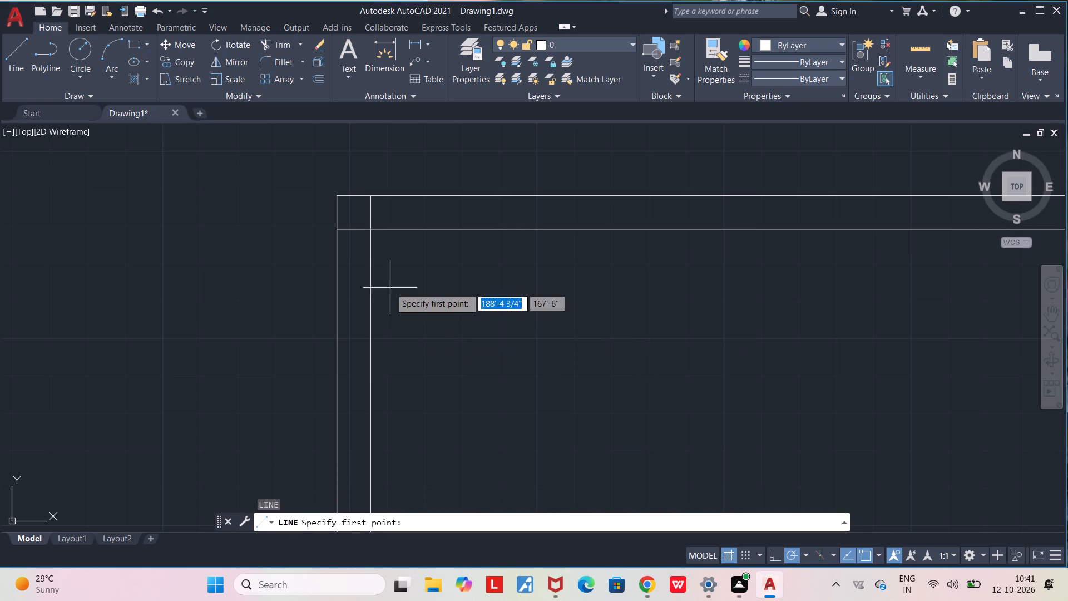
pyautogui.click(374, 227)
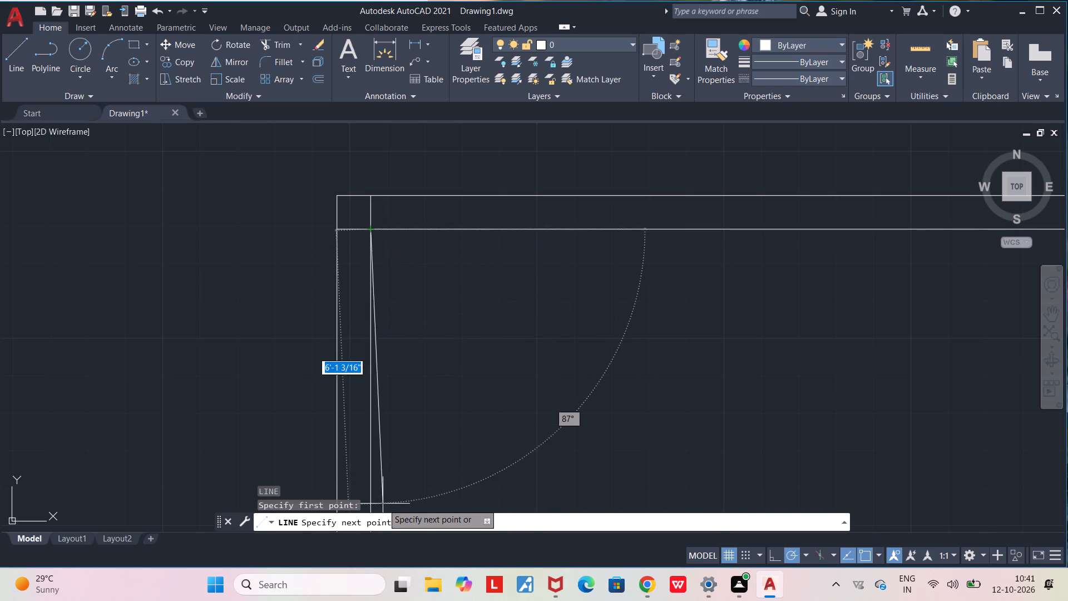
pyautogui.moveTo(355, 430); pyautogui.dragTo(360, 282, button='middle')
pyautogui.scroll(-3, 360, 282)
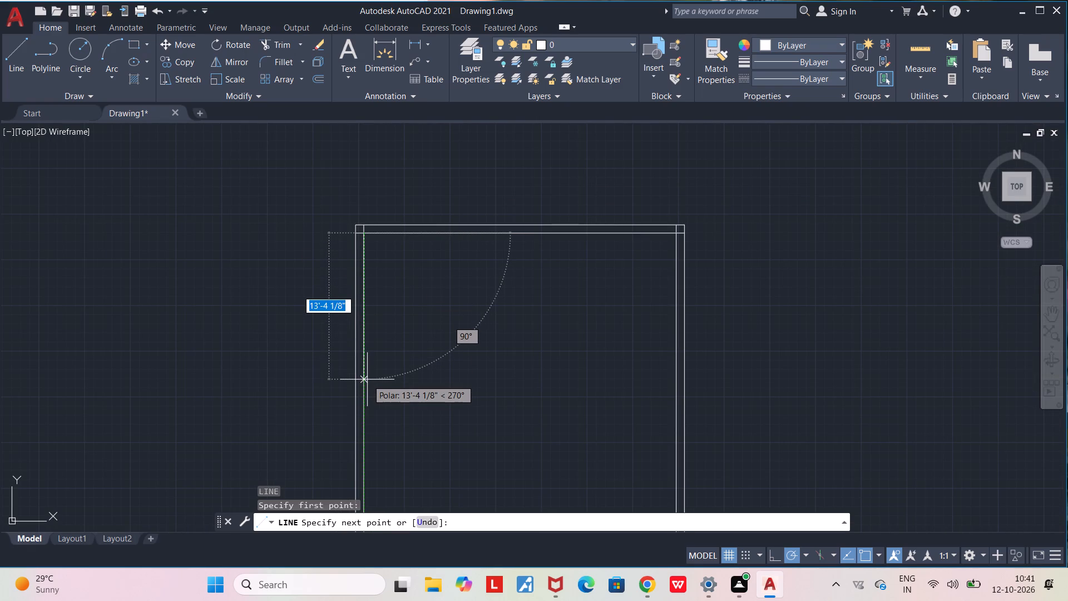
pyautogui.write("14'")
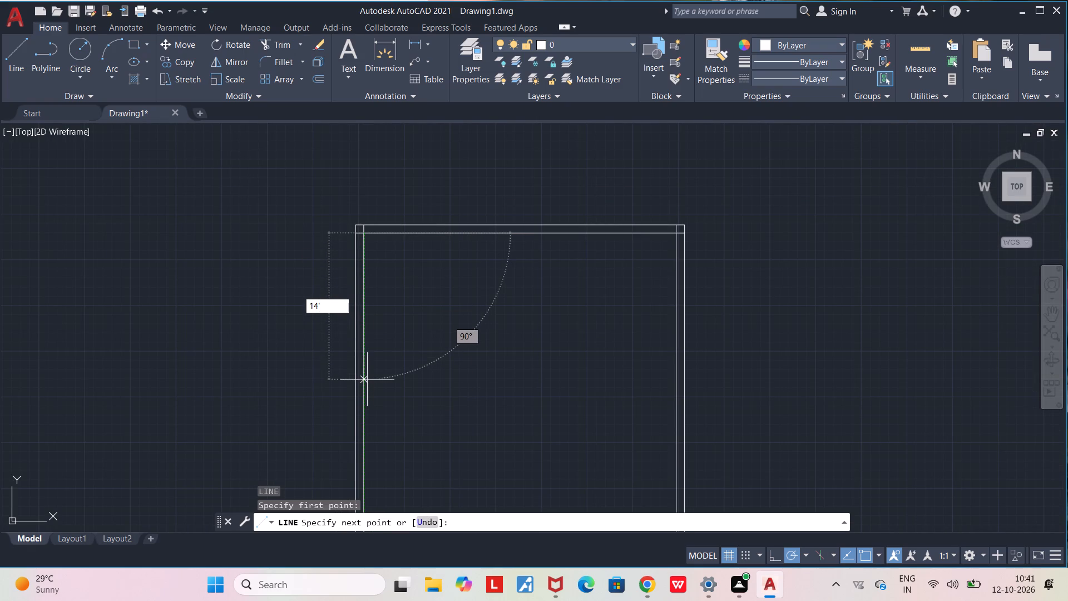
pyautogui.write('6"')
pyautogui.press('Return')
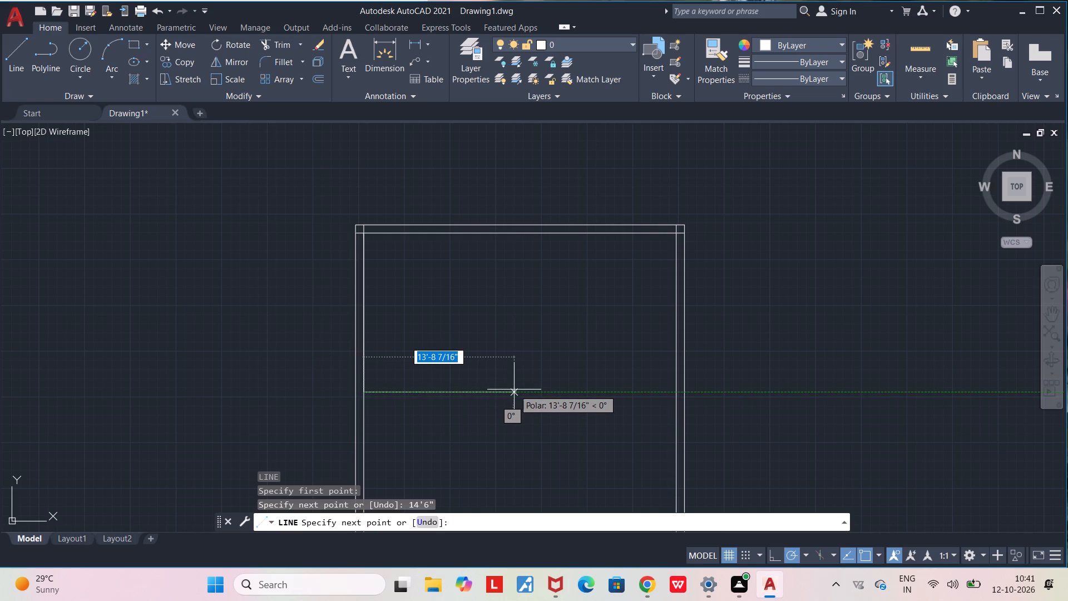
pyautogui.write("14'")
pyautogui.press('Return')
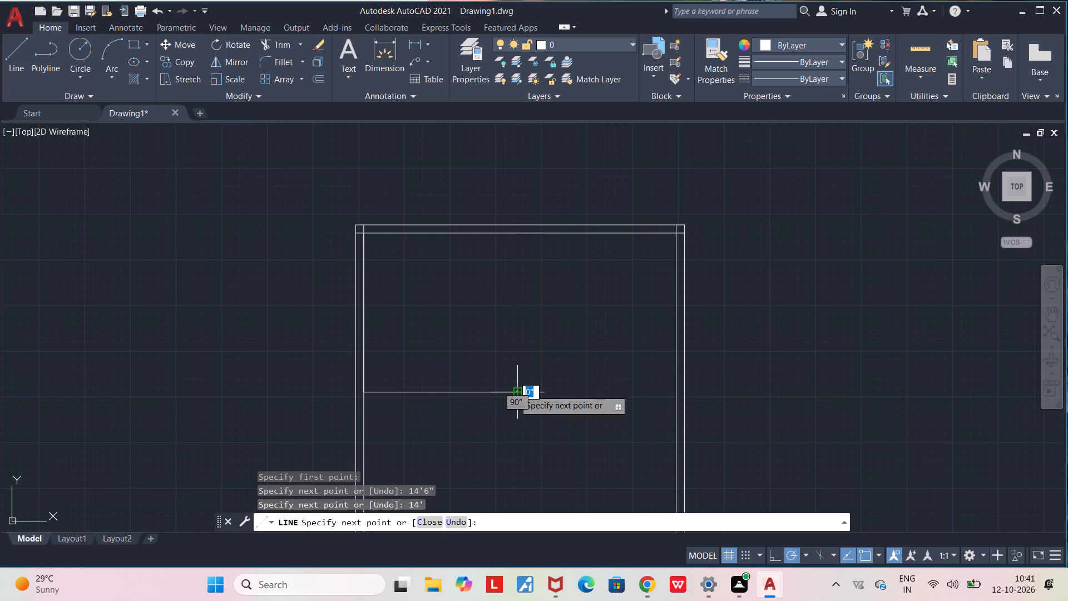
pyautogui.click(515, 229)
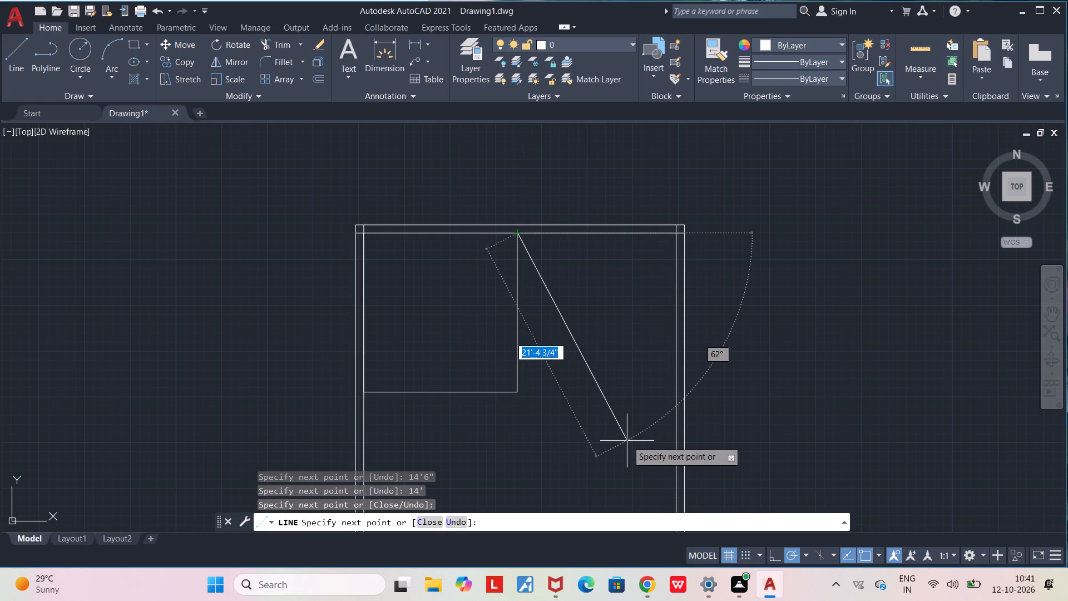
pyautogui.press('Escape')
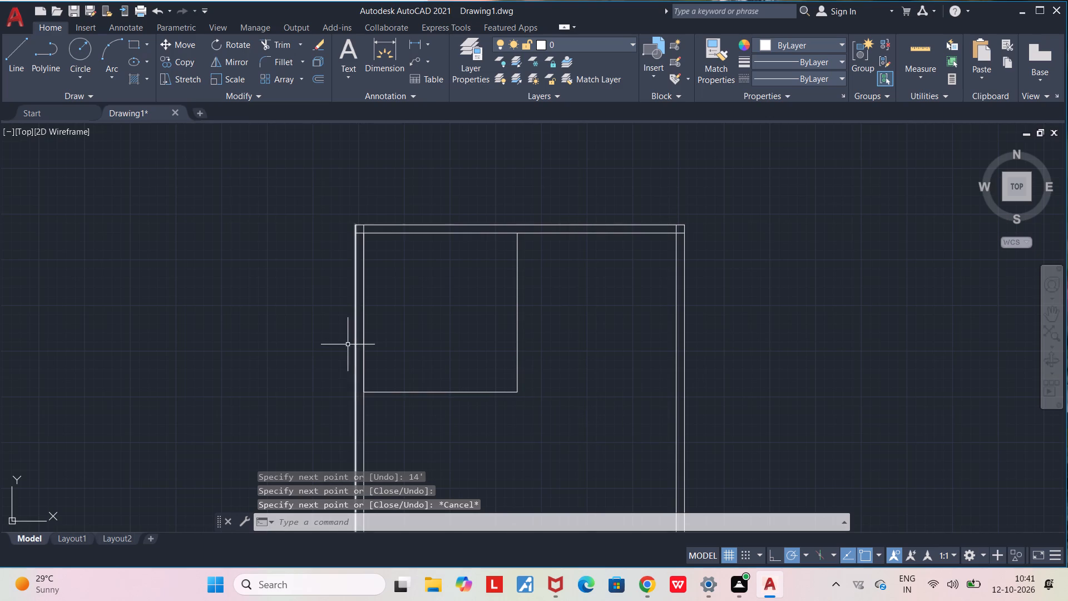
# Erase the room's left line that overlaps the left wall's inner face.
pyautogui.click(365, 344)
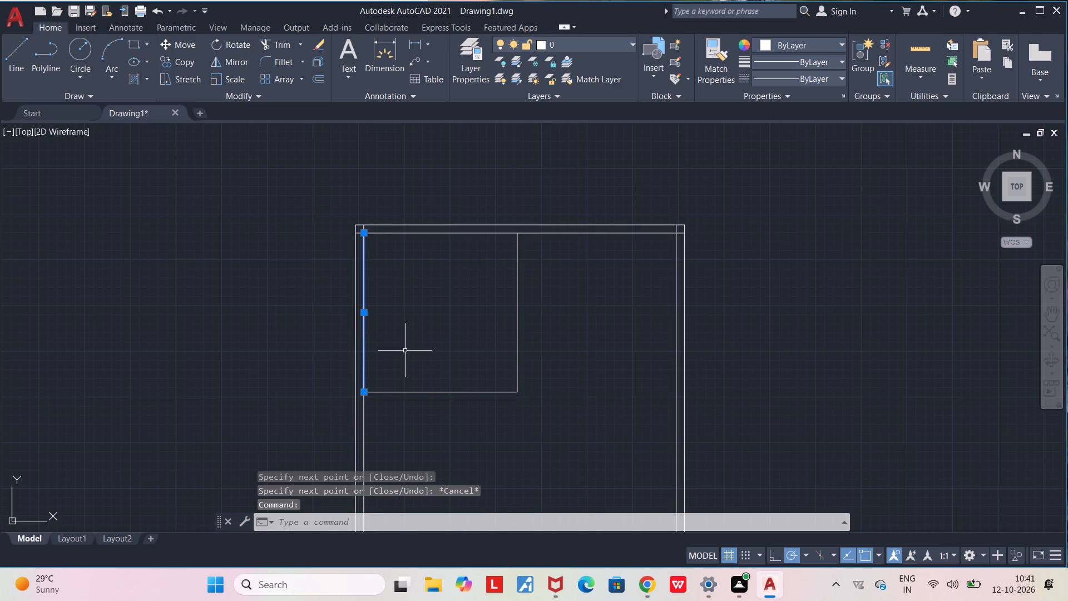
pyautogui.press('Delete')
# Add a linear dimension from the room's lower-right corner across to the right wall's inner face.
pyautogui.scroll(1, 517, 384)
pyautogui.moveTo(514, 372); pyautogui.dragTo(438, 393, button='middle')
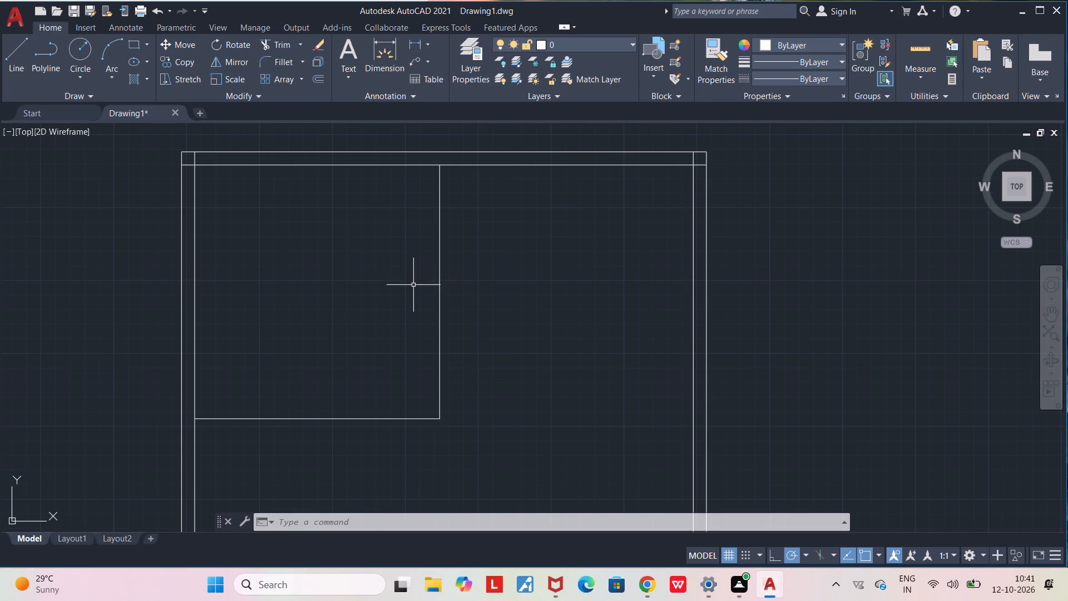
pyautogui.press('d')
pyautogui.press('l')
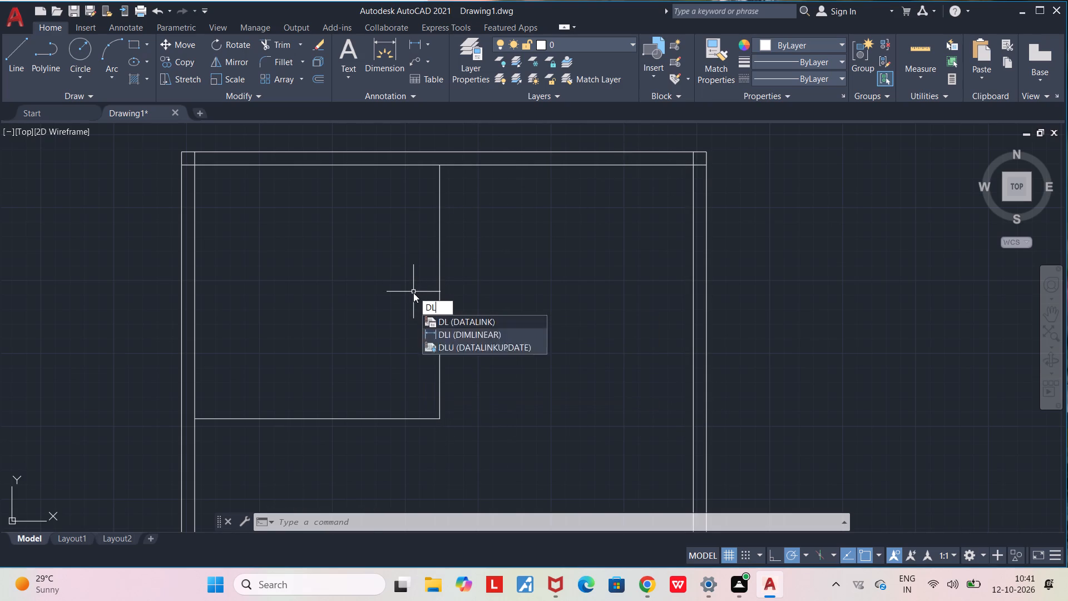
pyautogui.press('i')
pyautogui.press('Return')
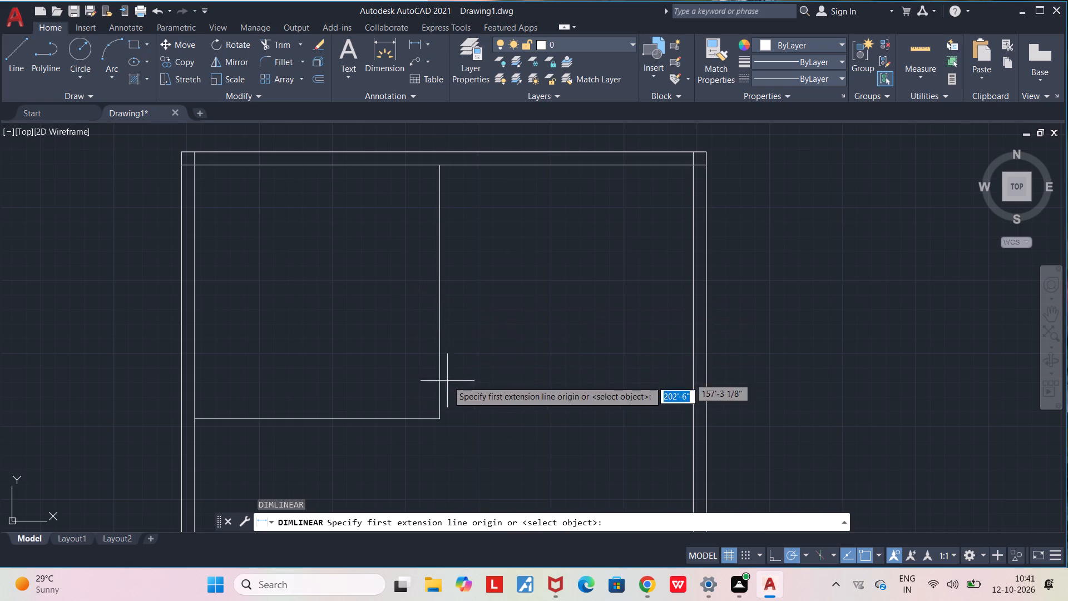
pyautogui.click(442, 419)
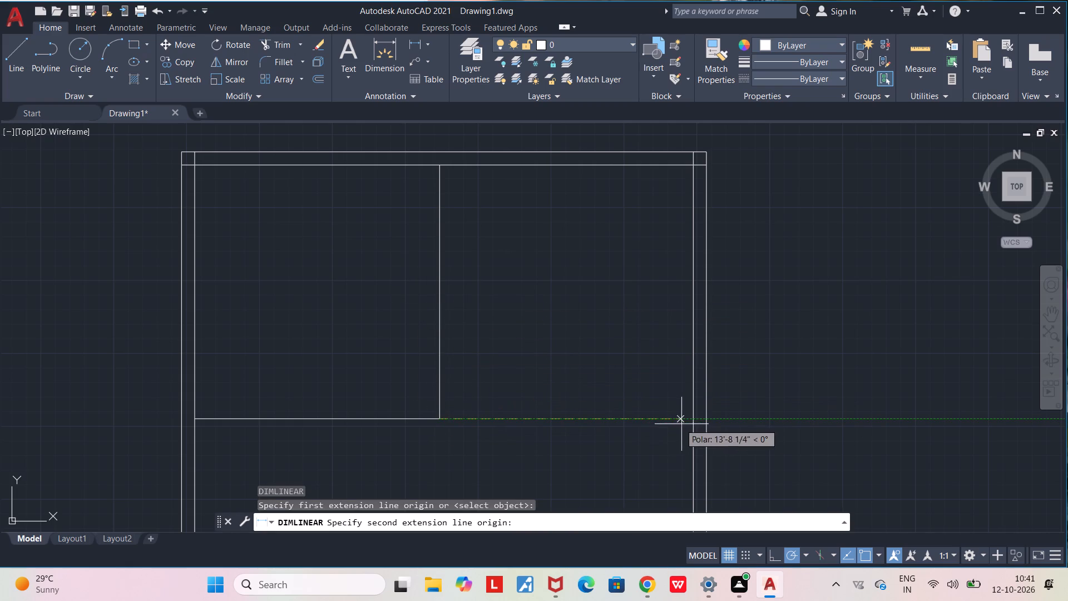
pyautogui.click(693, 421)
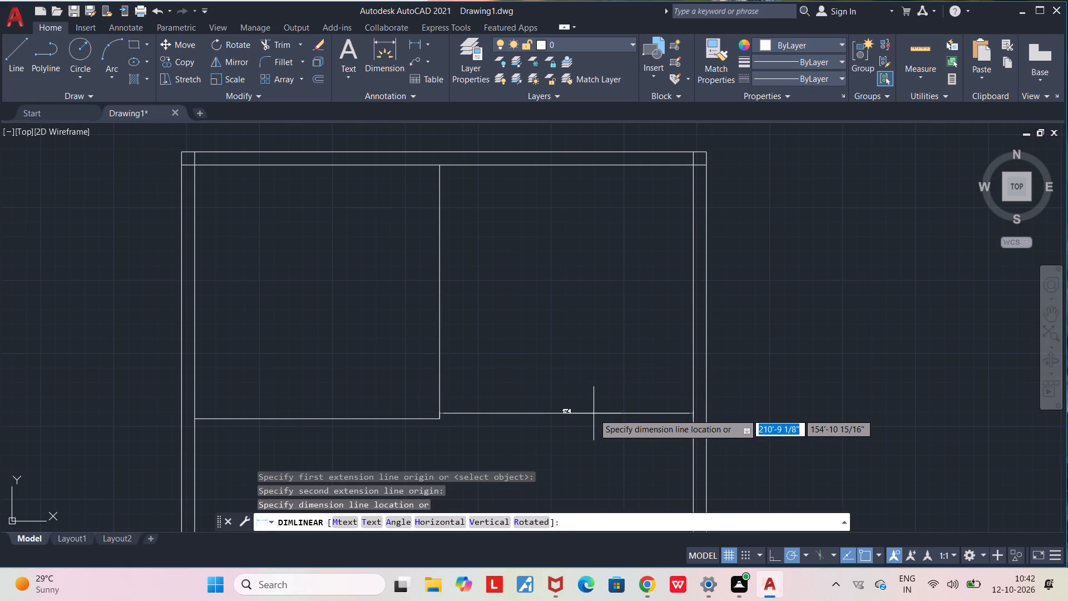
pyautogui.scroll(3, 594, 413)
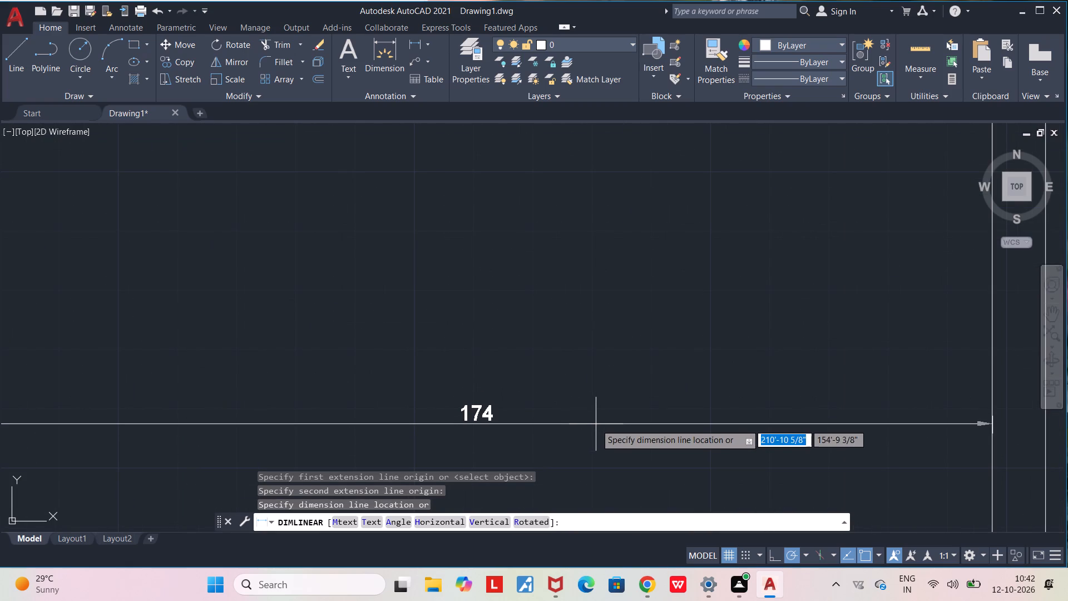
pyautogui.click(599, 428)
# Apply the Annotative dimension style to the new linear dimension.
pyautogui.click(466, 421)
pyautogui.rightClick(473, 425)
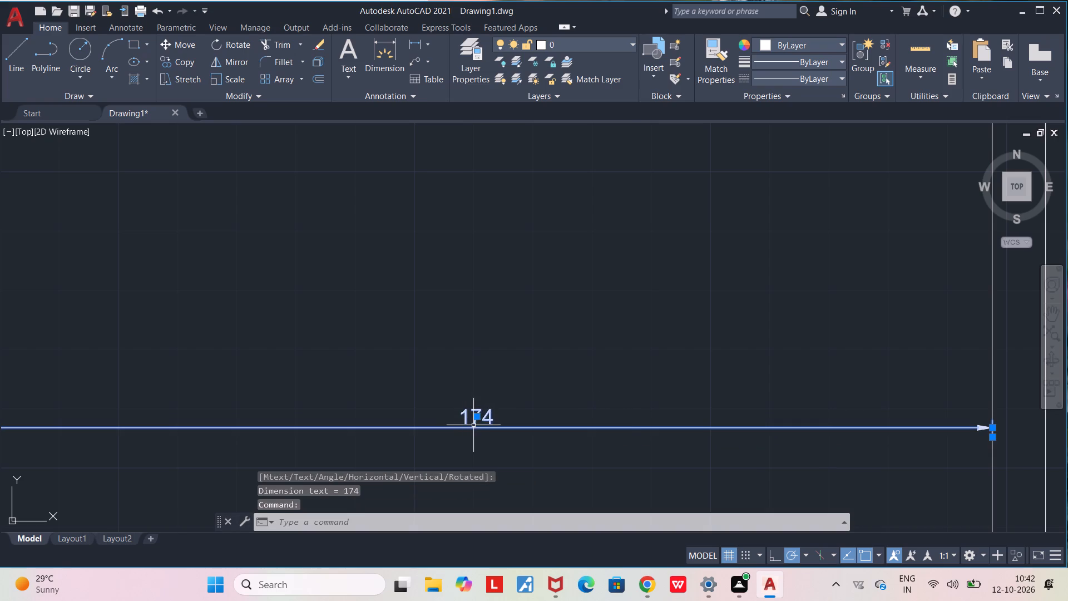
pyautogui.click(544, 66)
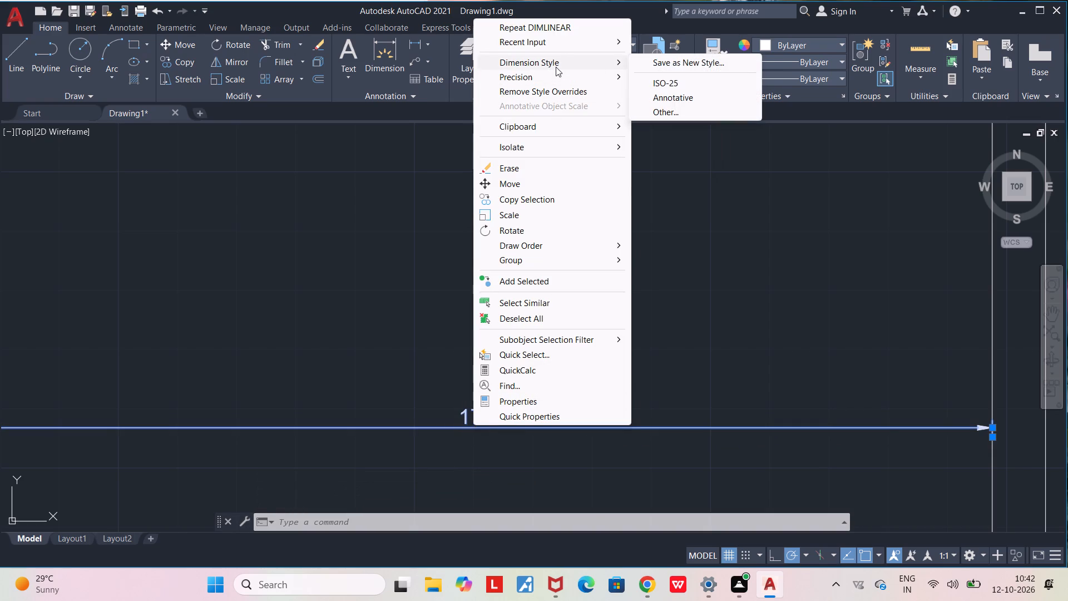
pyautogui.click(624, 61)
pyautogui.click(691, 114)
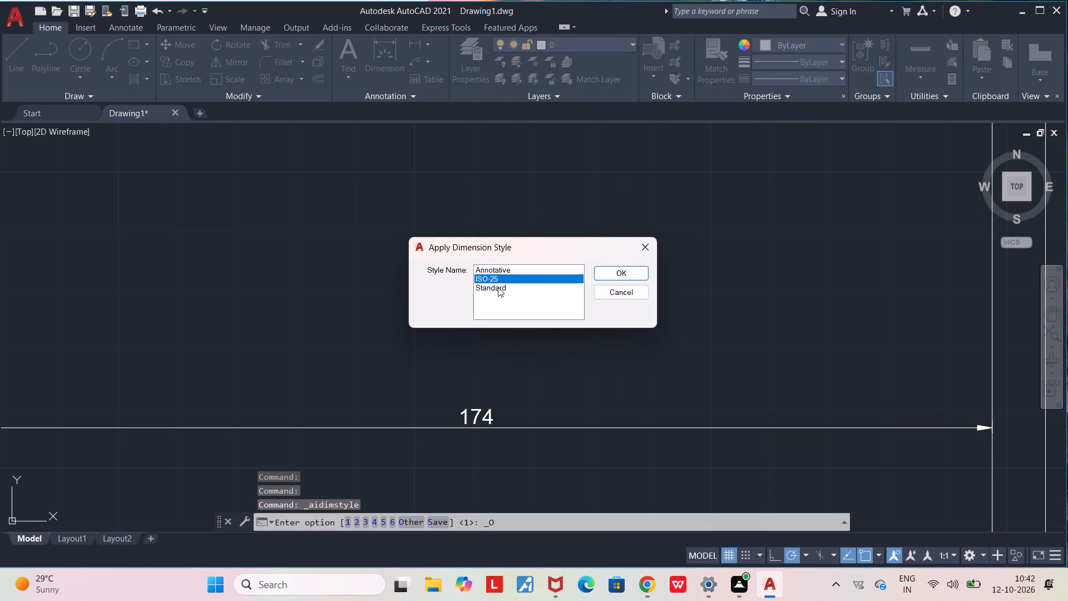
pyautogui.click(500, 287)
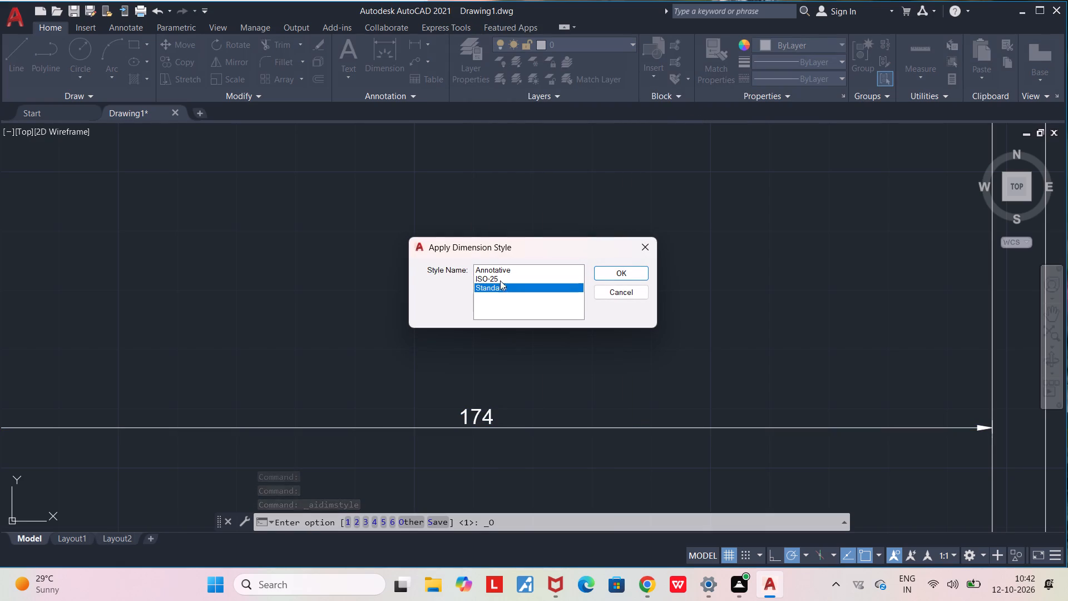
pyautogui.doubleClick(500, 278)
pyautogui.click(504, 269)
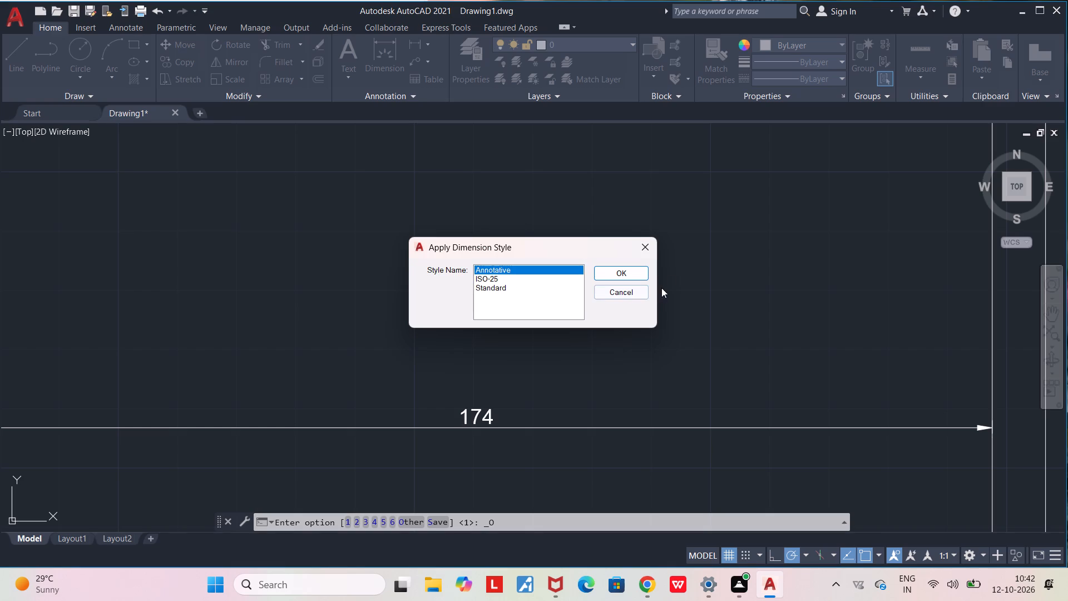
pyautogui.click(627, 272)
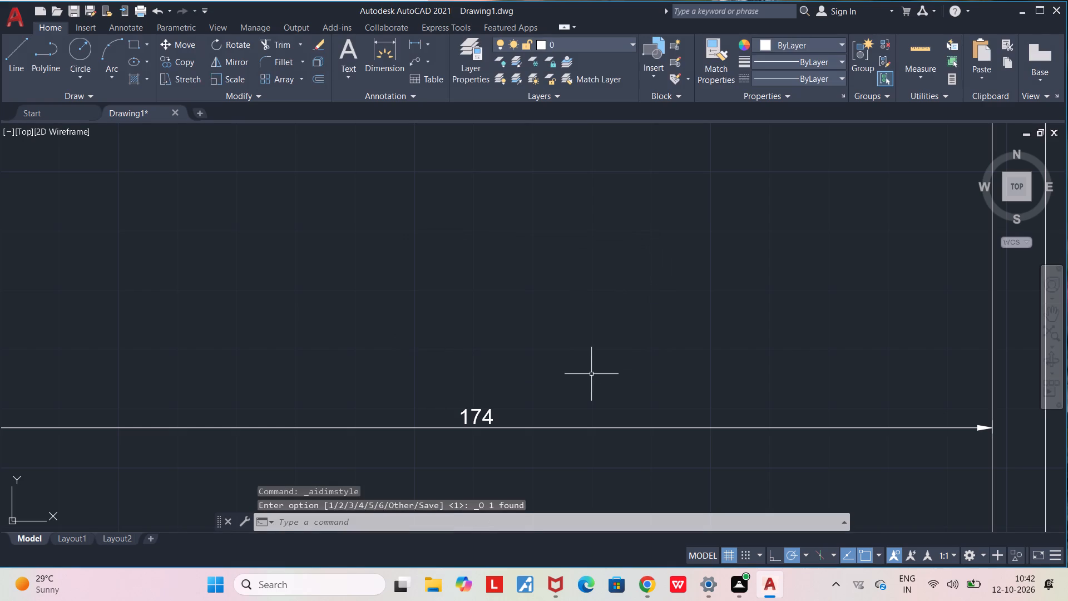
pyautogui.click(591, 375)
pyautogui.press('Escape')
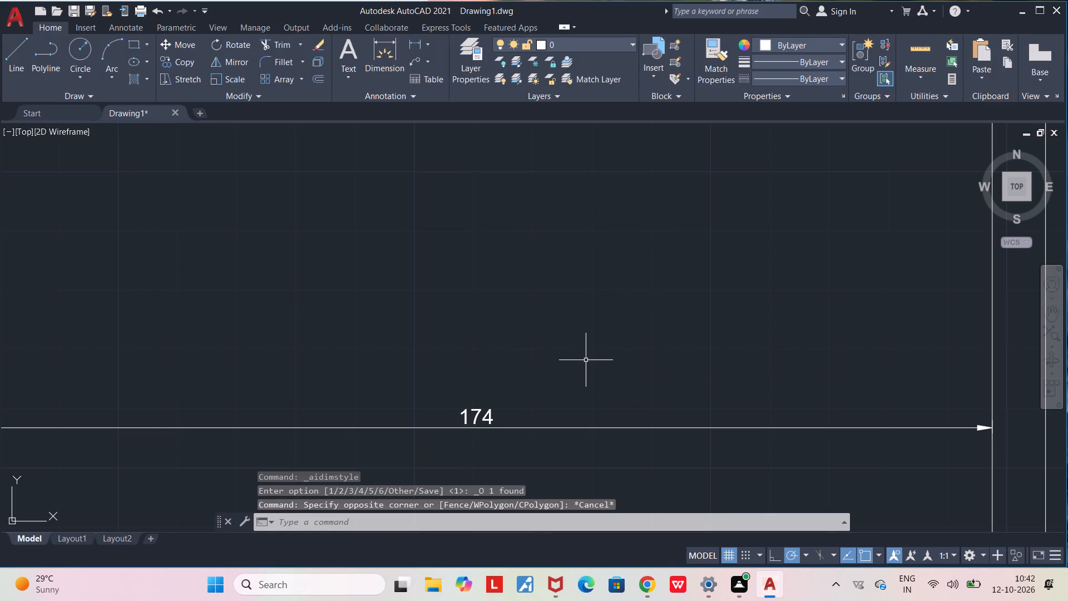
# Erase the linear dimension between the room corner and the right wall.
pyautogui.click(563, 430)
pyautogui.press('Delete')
# Draw a 14'6" horizontal line from the room's lower-right corner to the right wall's inner face.
pyautogui.scroll(-3, 563, 429)
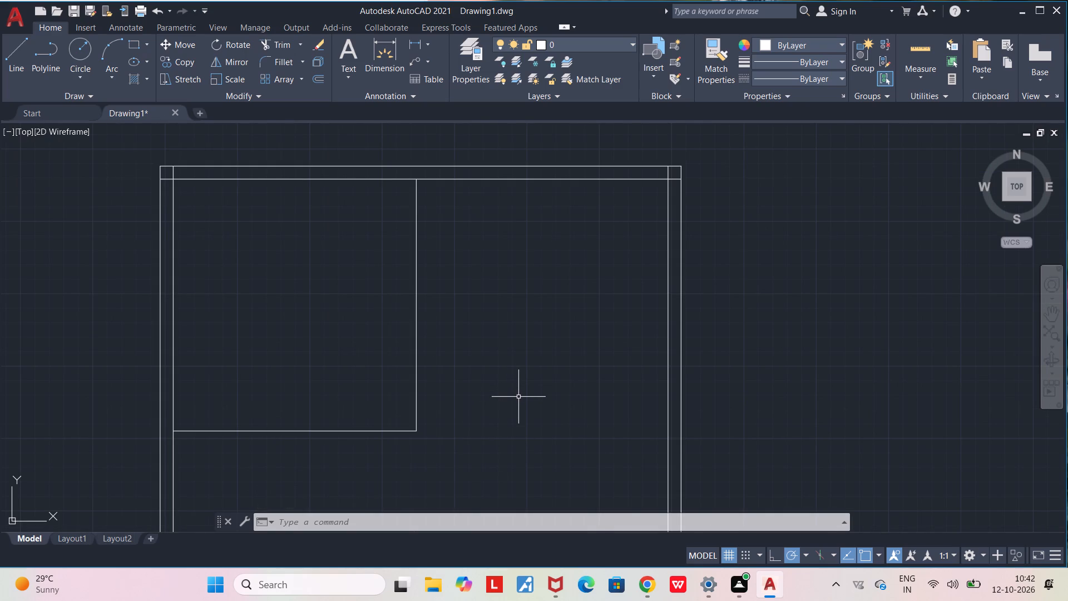
pyautogui.scroll(-1, 518, 397)
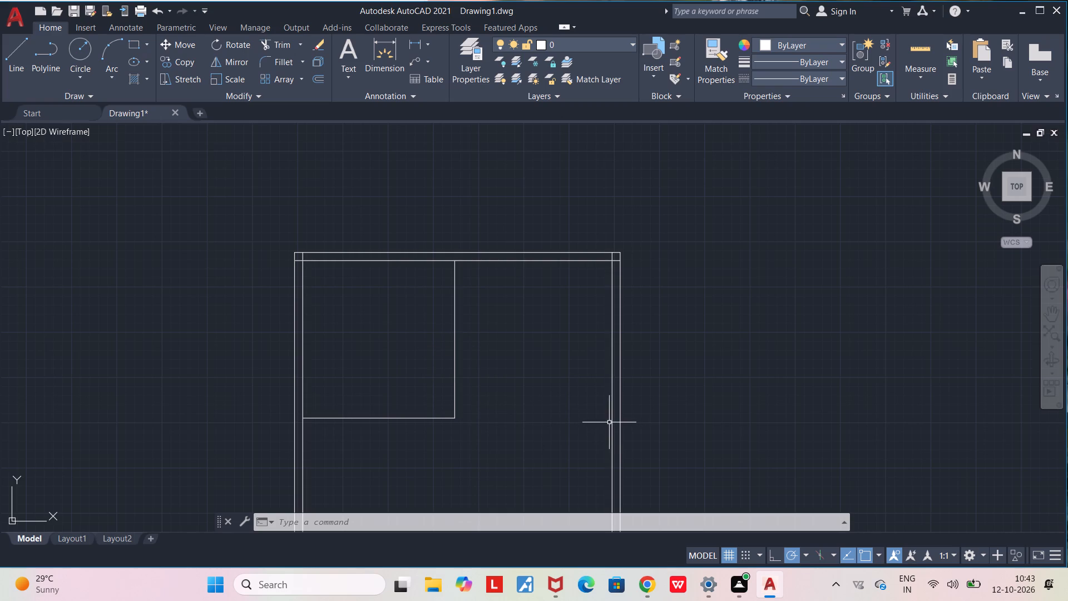
pyautogui.press('l')
pyautogui.press('Return')
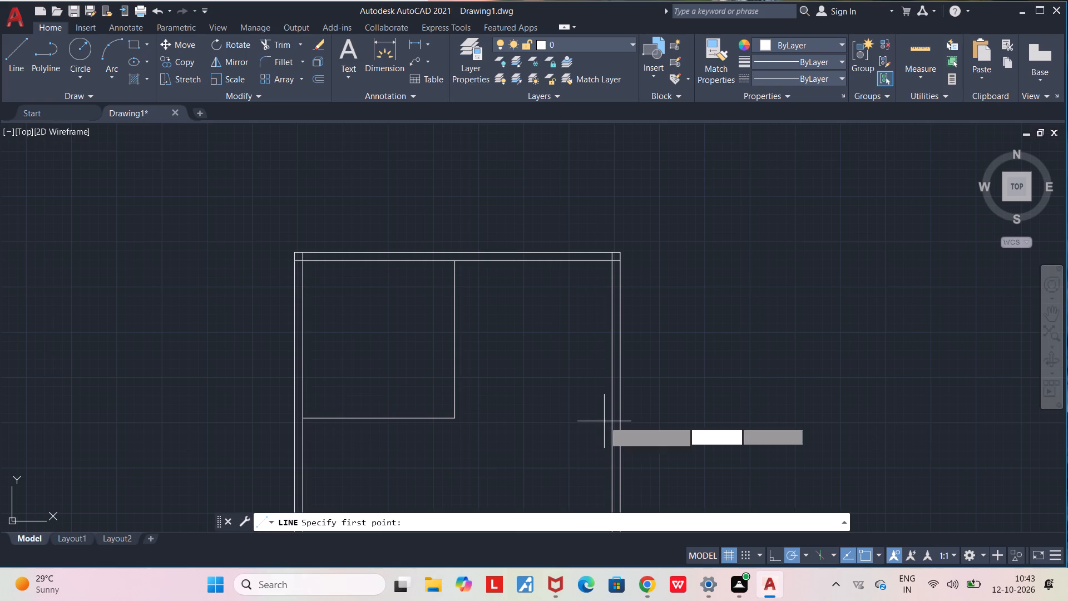
pyautogui.click(456, 419)
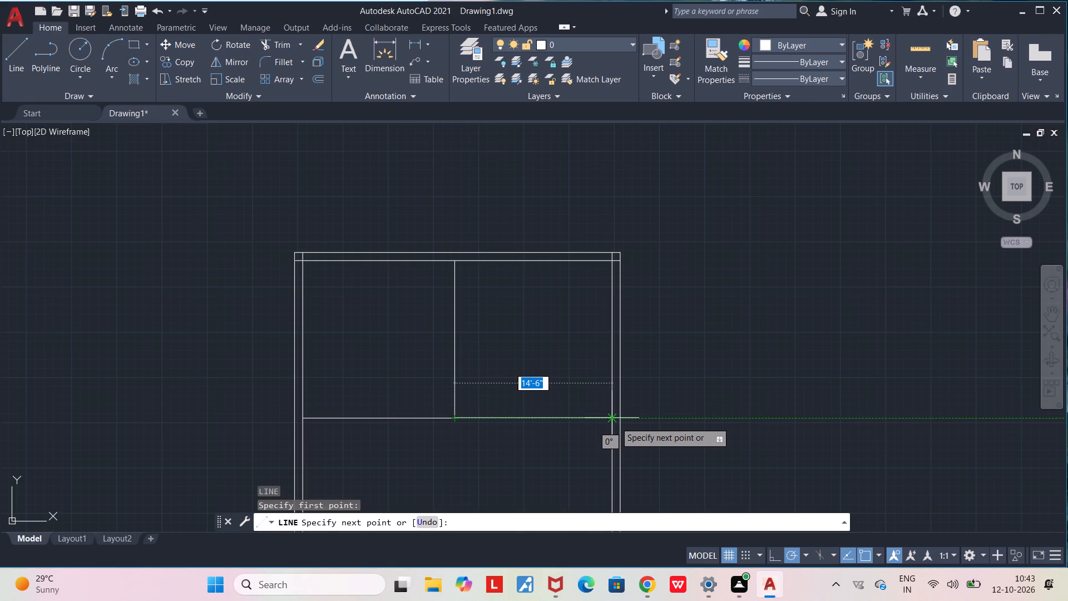
pyautogui.click(615, 422)
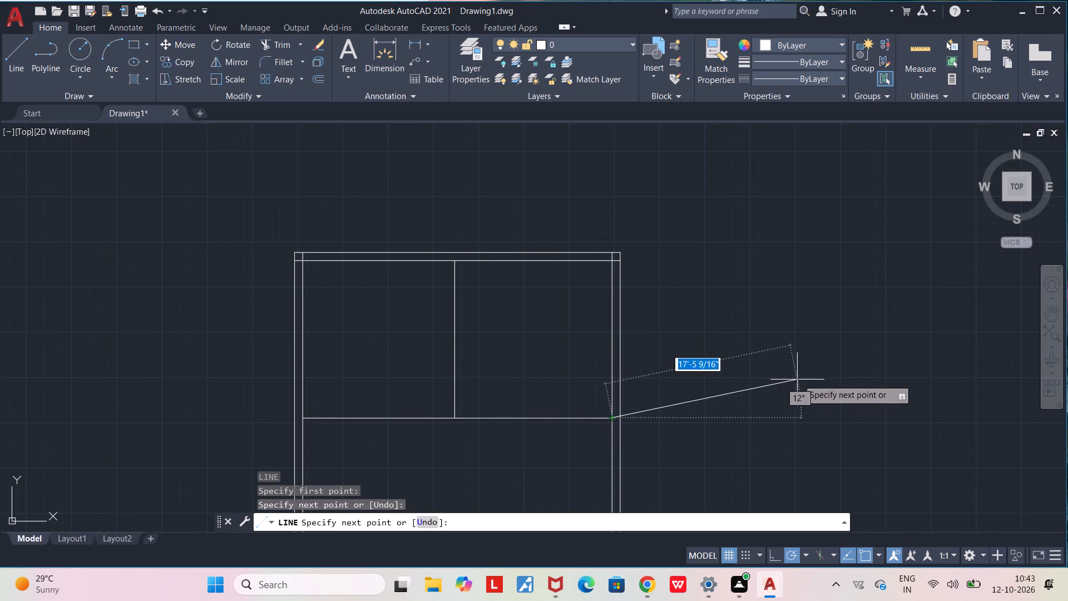
pyautogui.press('BackSpace')
pyautogui.press('Escape')
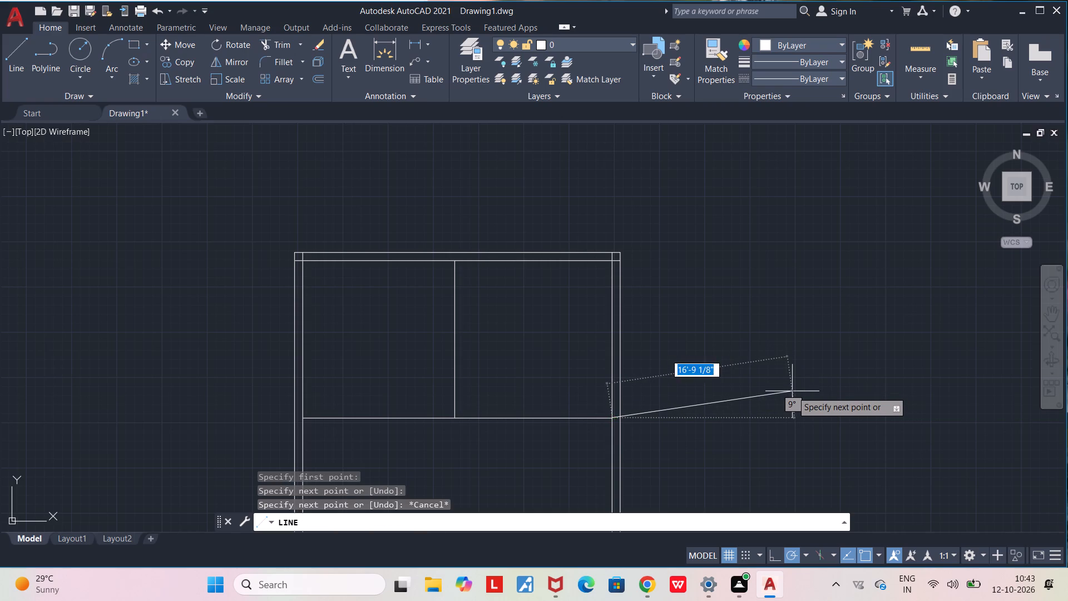
# Draw a 6' wide by 8' deep room below the horizontal partition, against the left wall's inner face.
pyautogui.press('Escape')
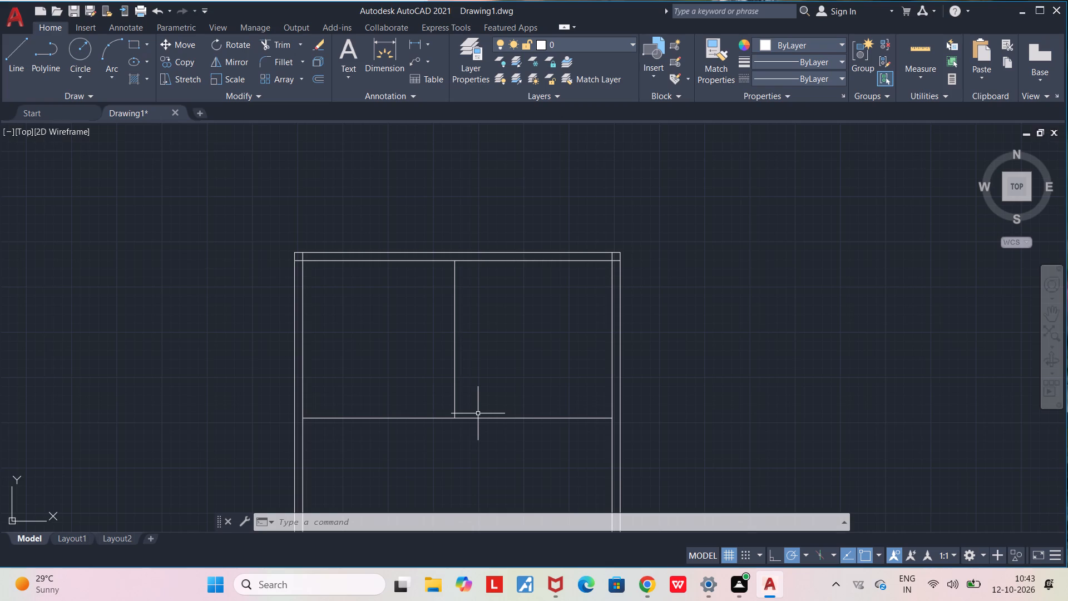
pyautogui.scroll(-2, 429, 434)
pyautogui.moveTo(435, 399); pyautogui.dragTo(445, 349, button='middle')
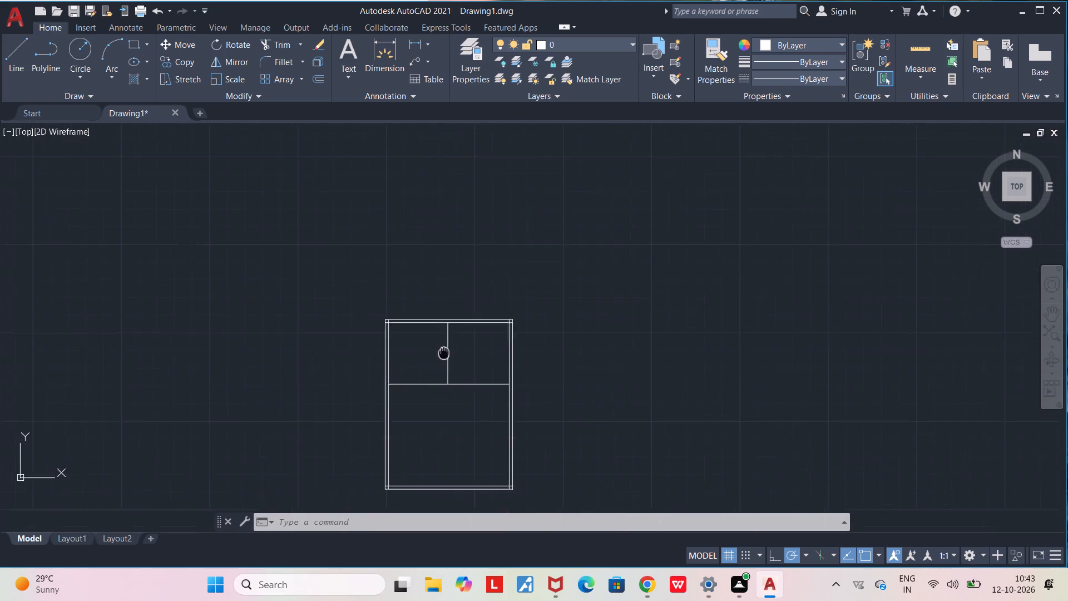
pyautogui.moveTo(445, 349); pyautogui.dragTo(467, 231, button='middle')
pyautogui.scroll(2, 469, 311)
pyautogui.moveTo(473, 352); pyautogui.dragTo(466, 403, button='middle')
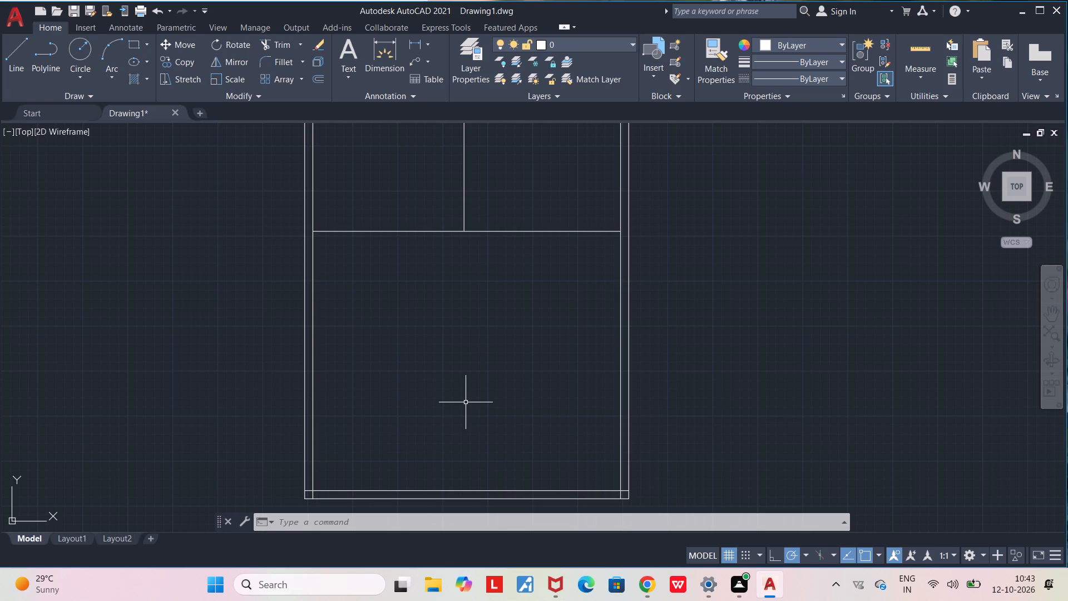
pyautogui.moveTo(466, 402); pyautogui.dragTo(608, 400, button='middle')
pyautogui.scroll(1, 575, 362)
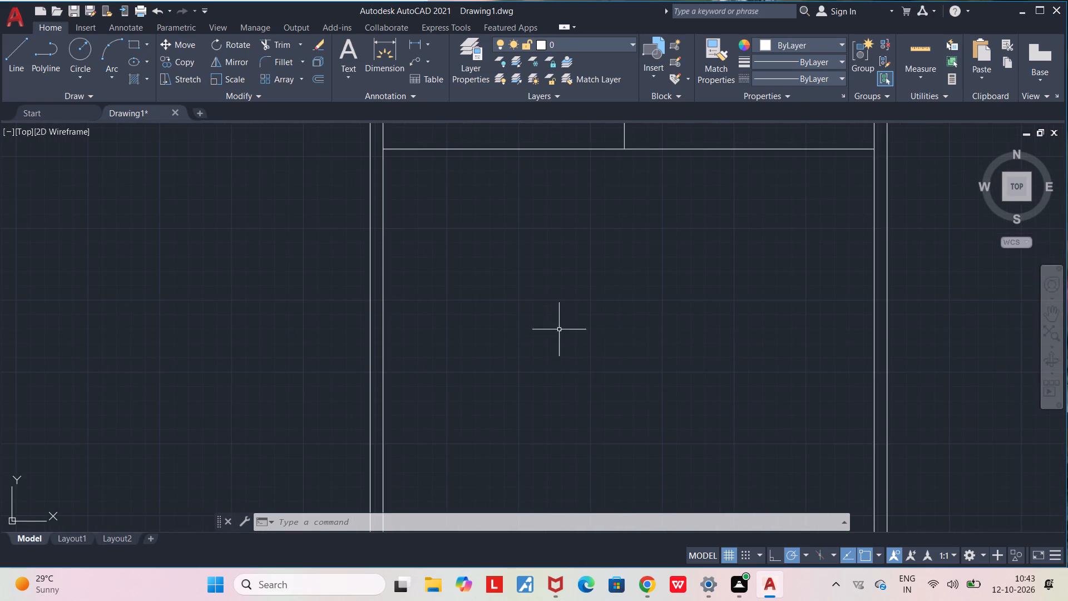
pyautogui.moveTo(563, 337); pyautogui.dragTo(579, 381, button='middle')
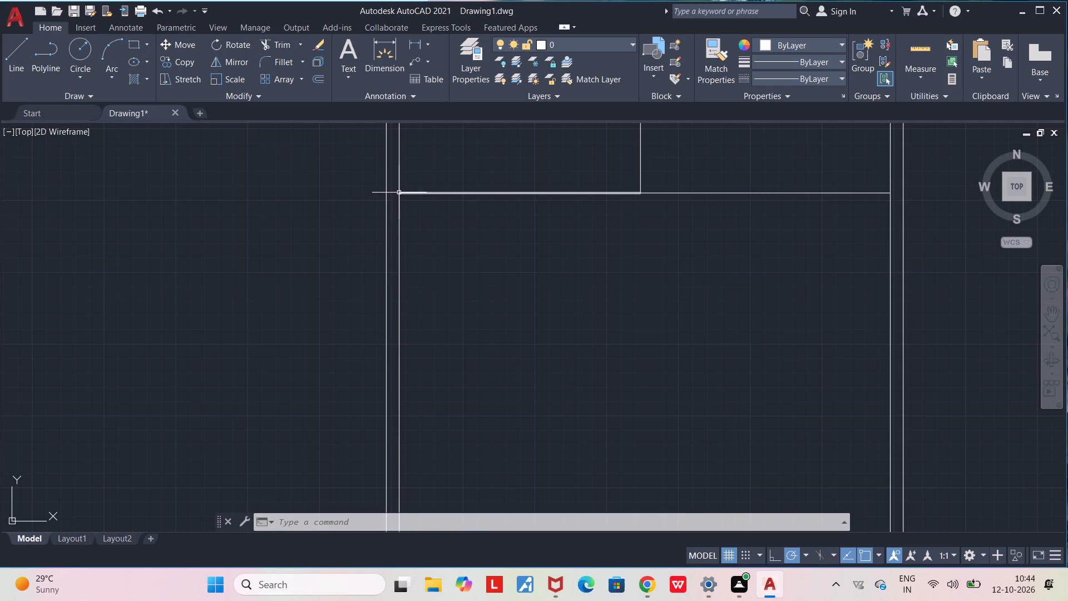
pyautogui.press('l')
pyautogui.press('Return')
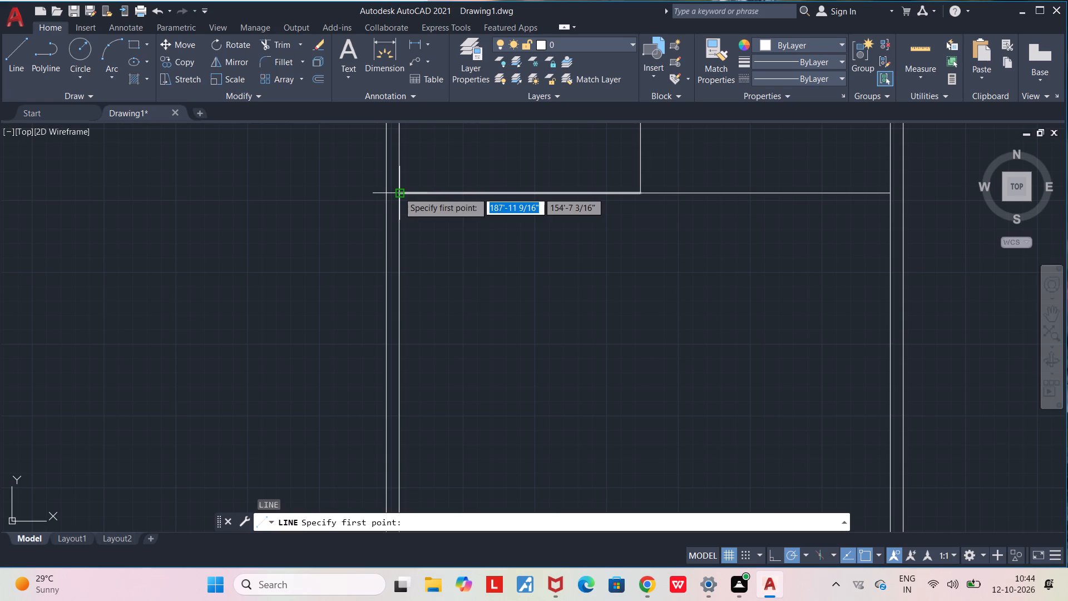
pyautogui.click(398, 192)
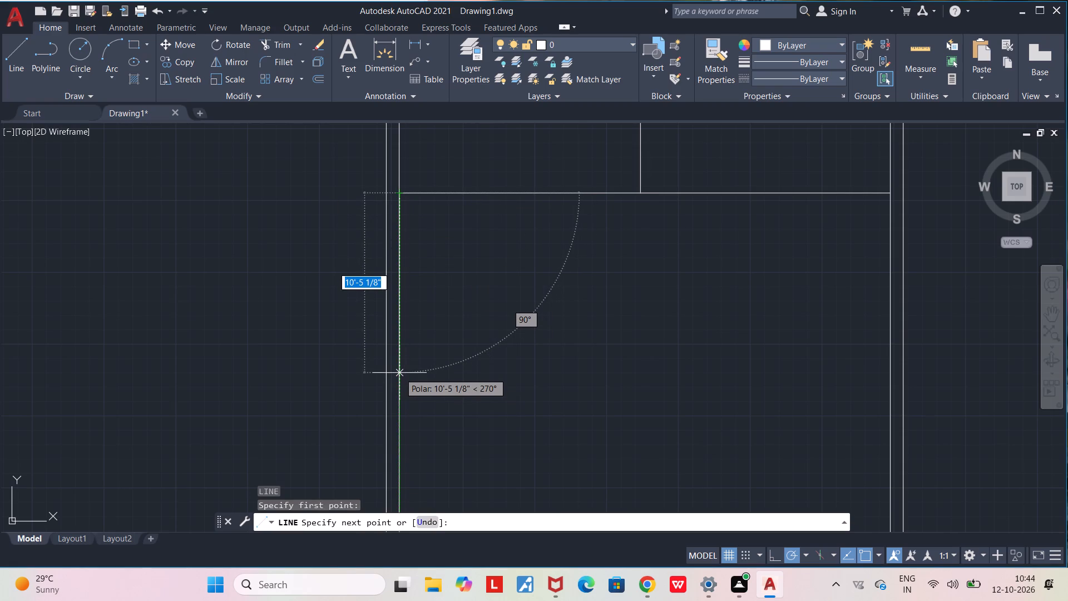
pyautogui.press('8')
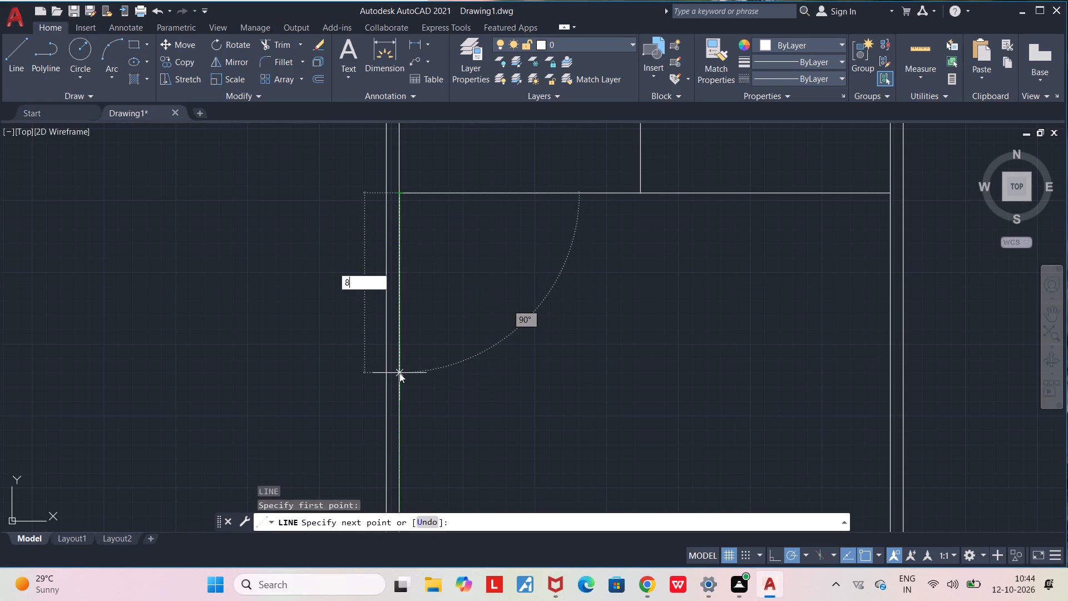
pyautogui.press("'")
pyautogui.press('Return')
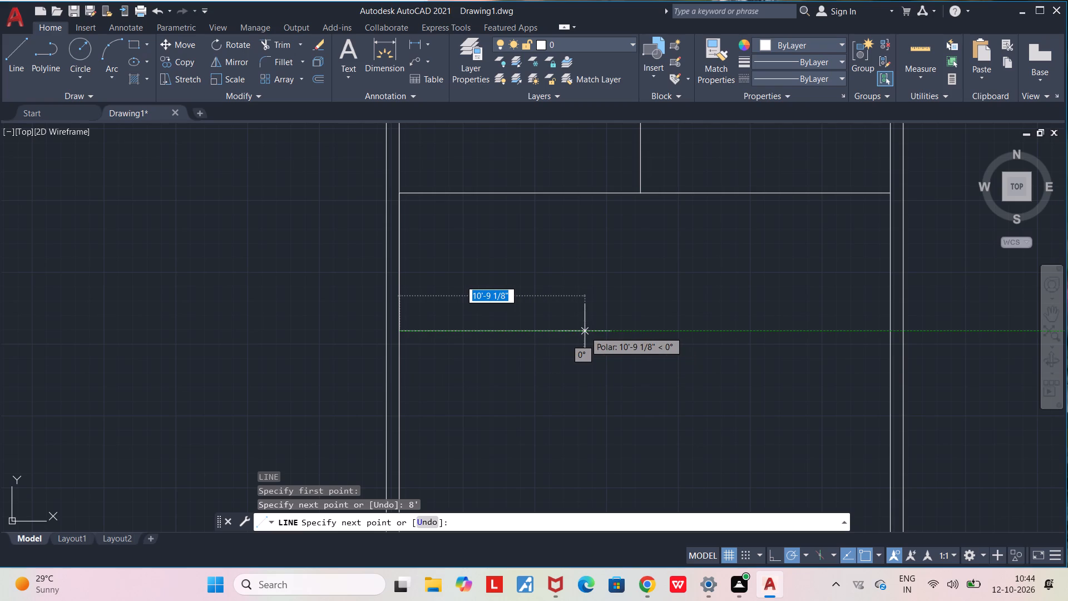
pyautogui.write("6'")
pyautogui.press('Return')
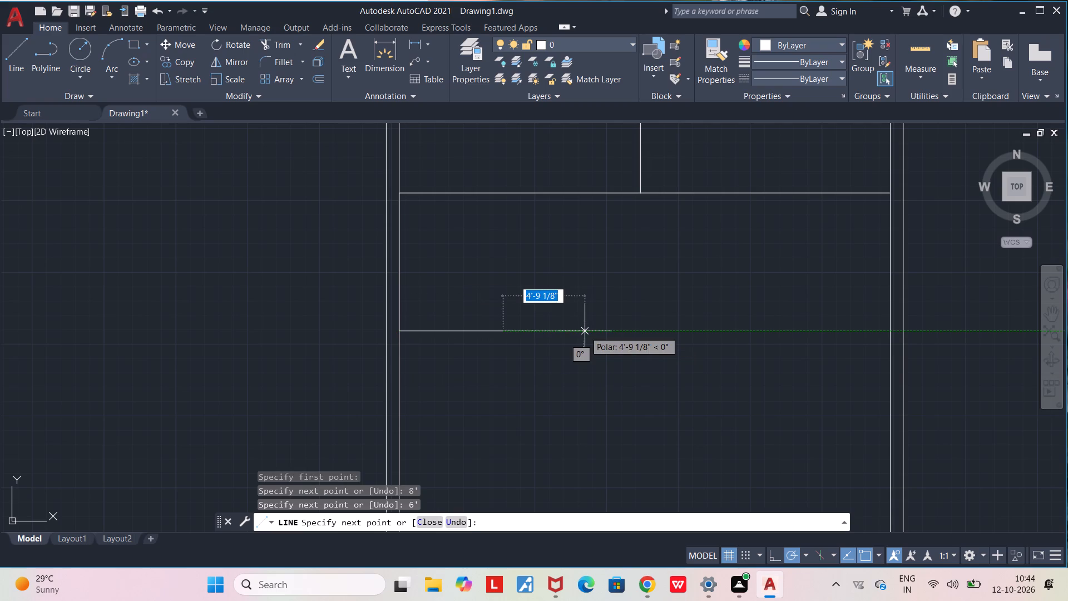
pyautogui.click(501, 195)
pyautogui.press('Escape')
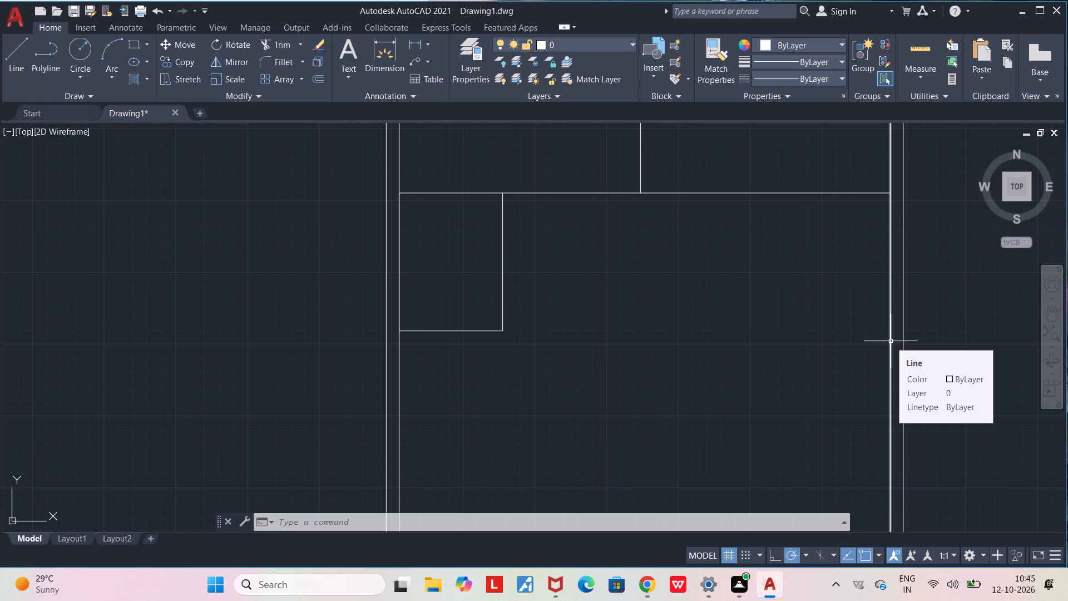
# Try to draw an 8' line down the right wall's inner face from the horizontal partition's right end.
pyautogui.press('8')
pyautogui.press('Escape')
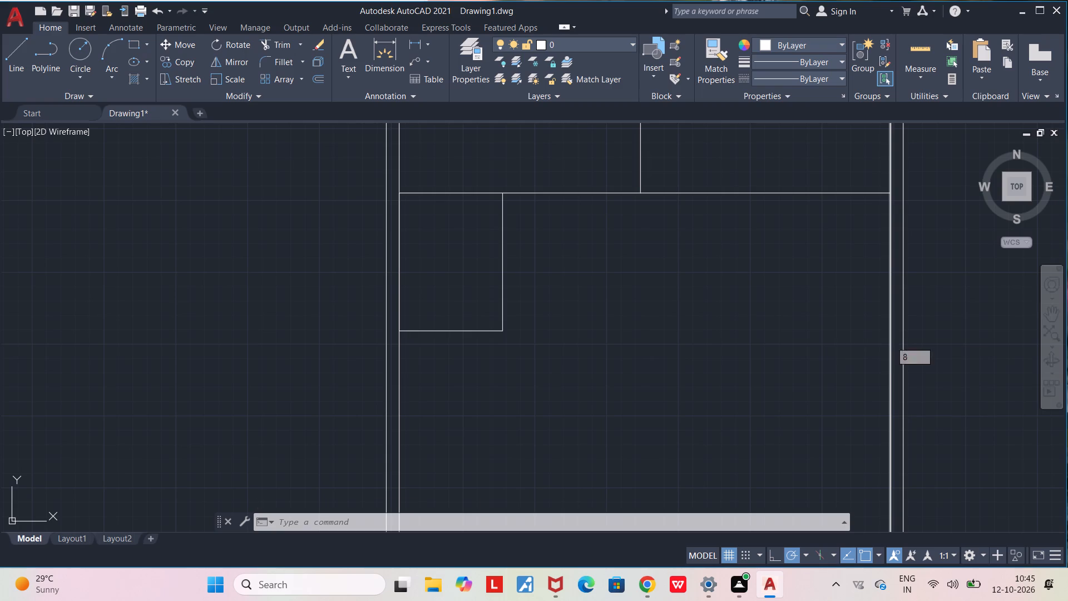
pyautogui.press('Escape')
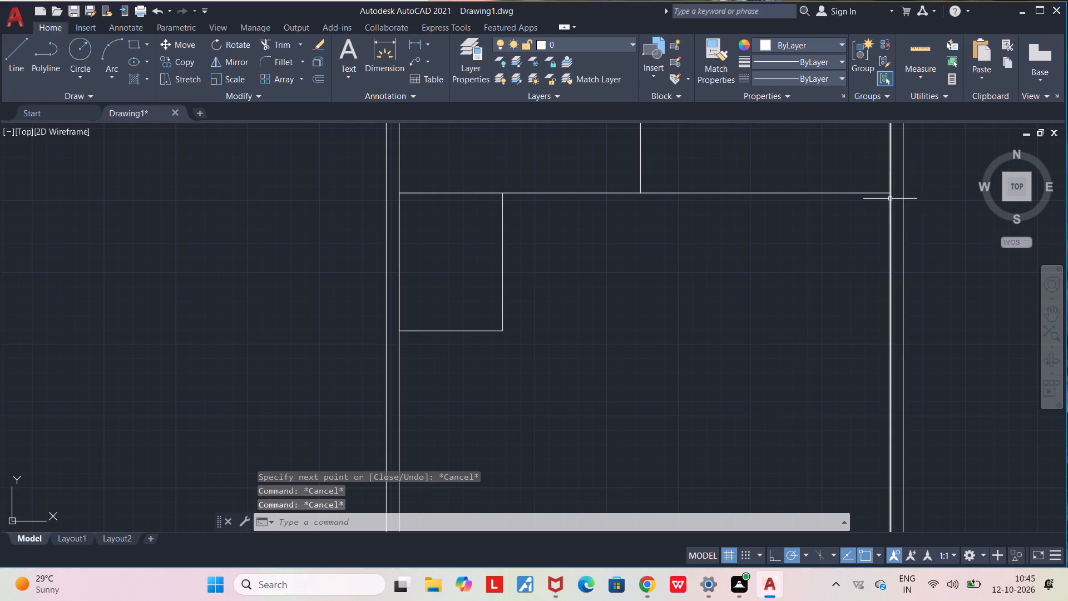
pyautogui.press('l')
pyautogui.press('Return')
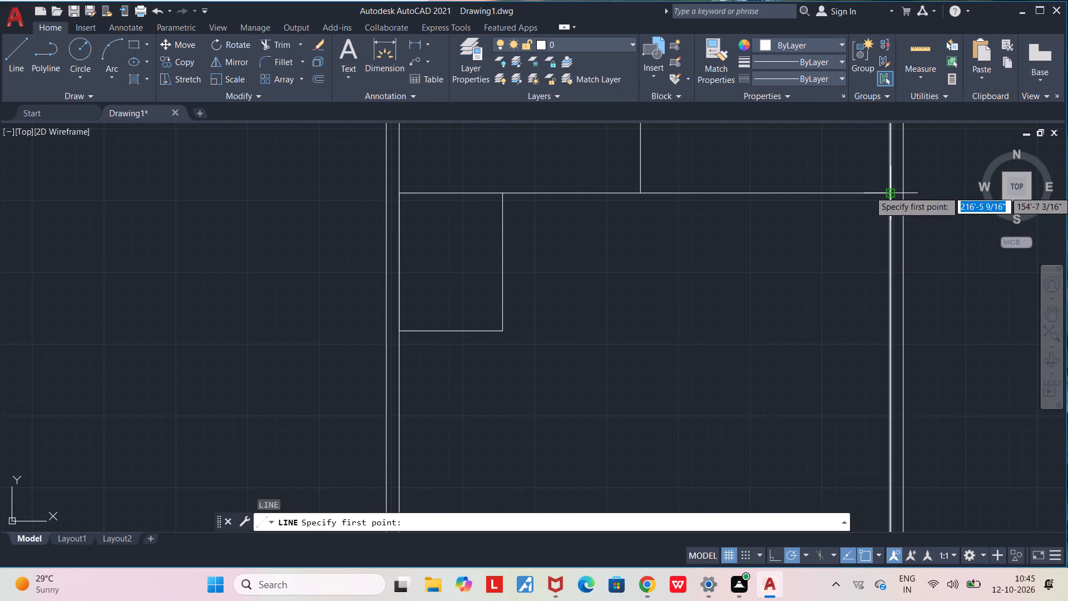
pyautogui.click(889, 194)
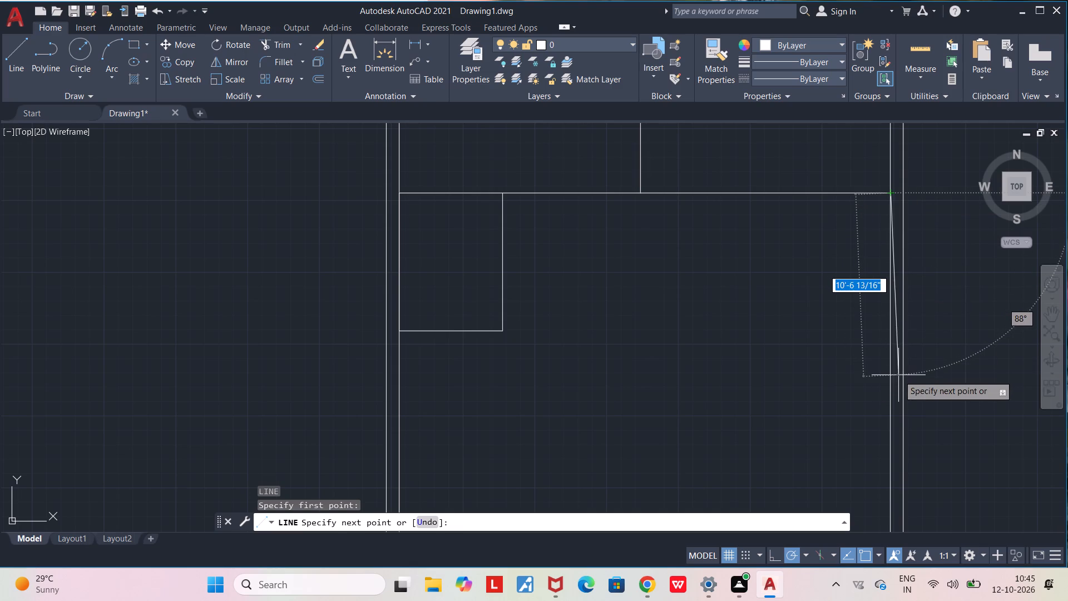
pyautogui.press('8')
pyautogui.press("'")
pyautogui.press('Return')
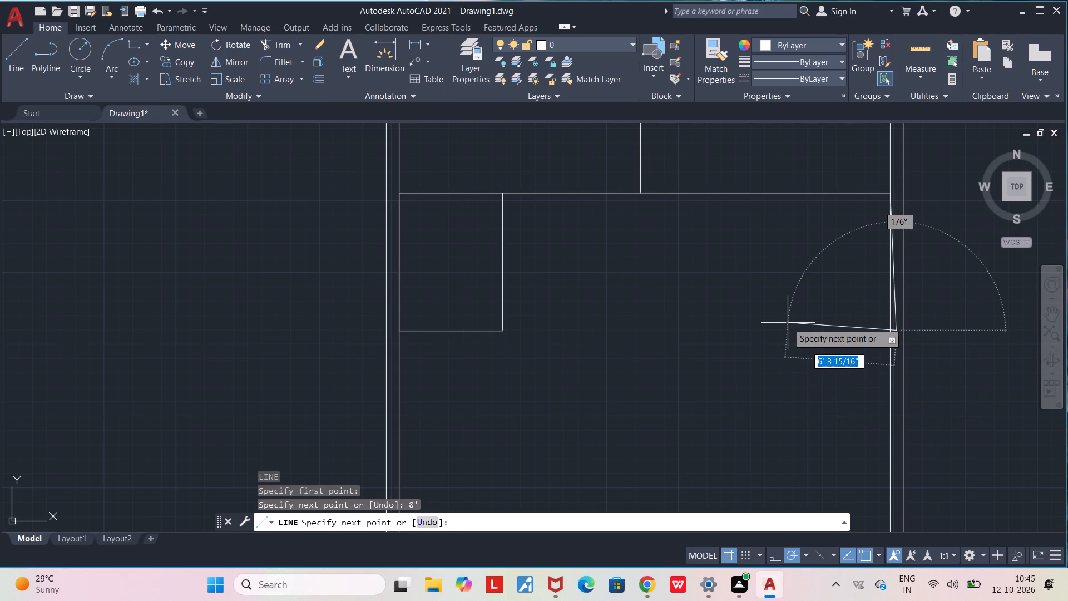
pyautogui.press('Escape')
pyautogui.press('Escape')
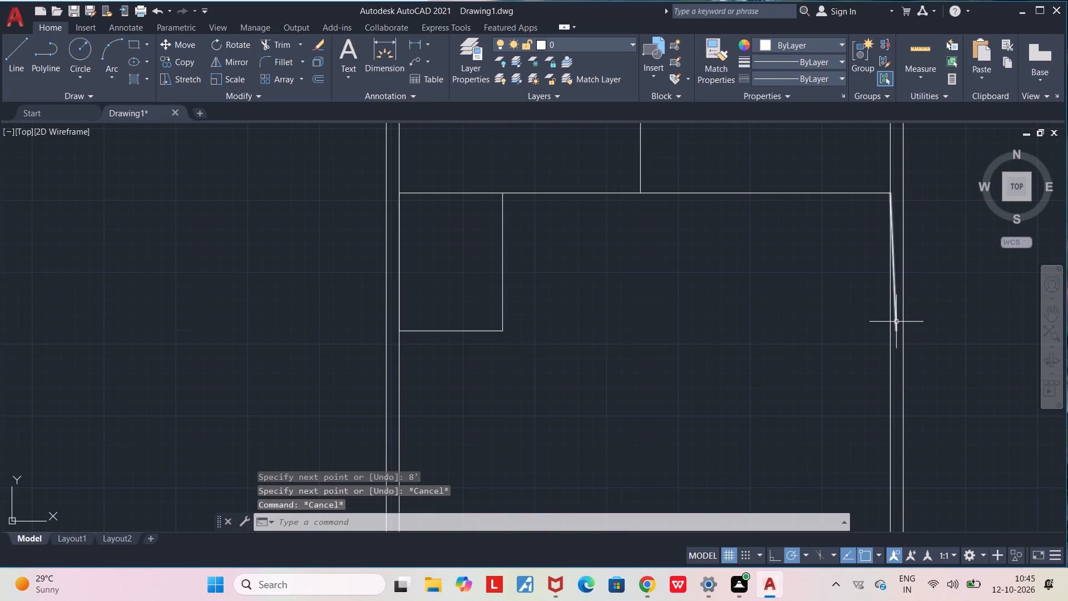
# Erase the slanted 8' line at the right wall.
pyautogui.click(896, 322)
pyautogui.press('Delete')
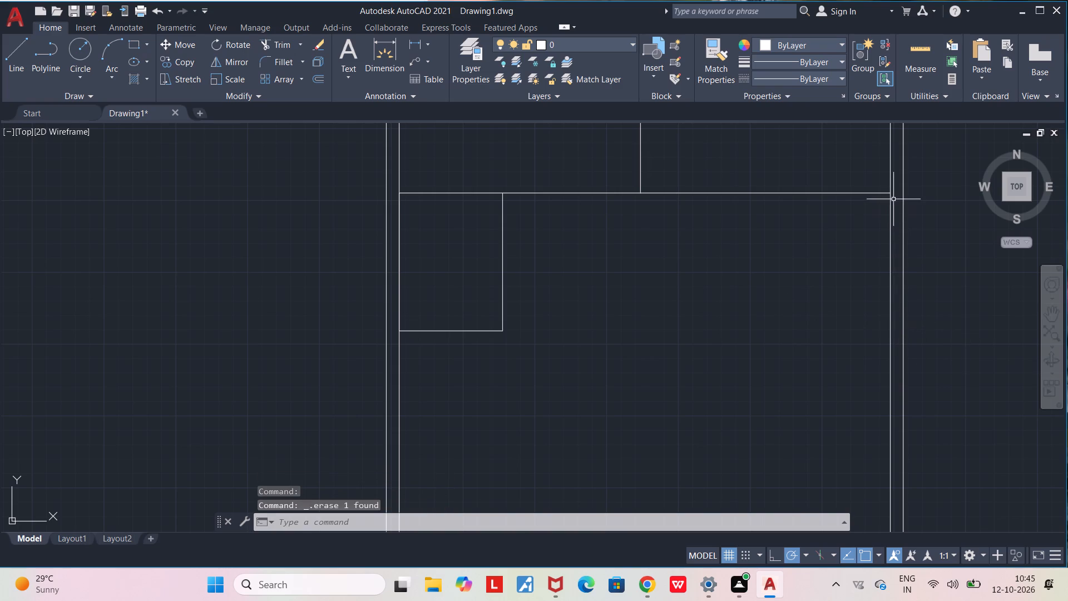
# Draw a 6' wide by 8' deep room below the horizontal partition, against the right wall's inner face.
pyautogui.press('l')
pyautogui.press('Return')
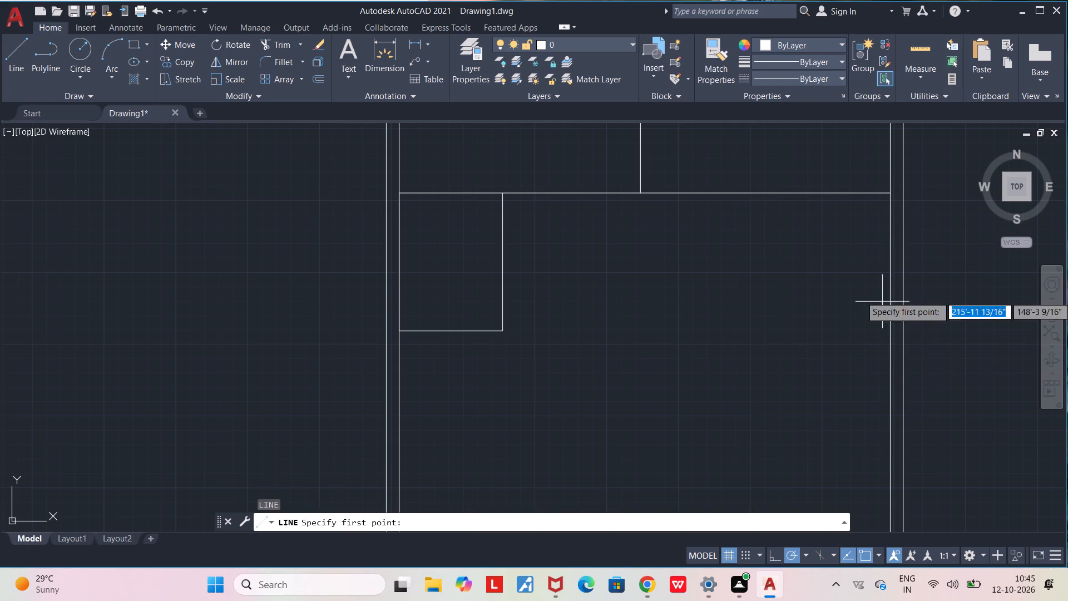
pyautogui.click(888, 191)
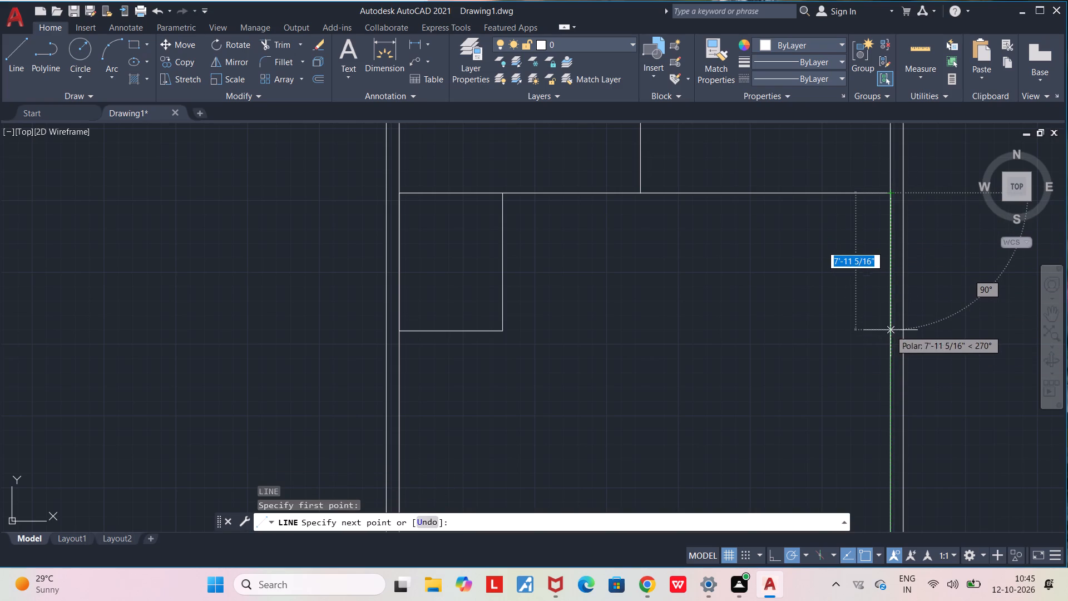
pyautogui.press('8')
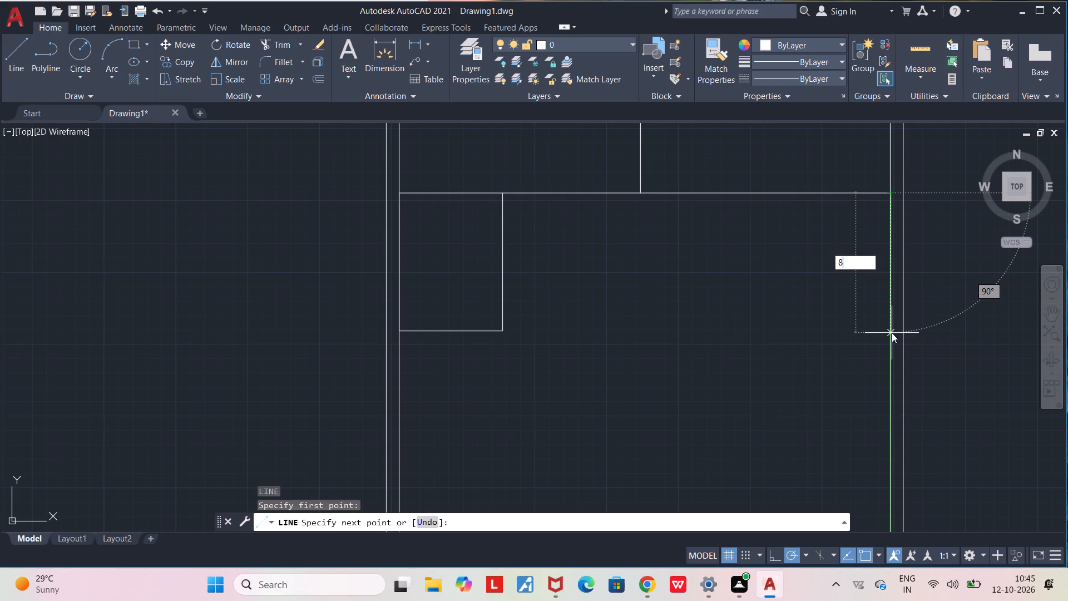
pyautogui.press("'")
pyautogui.press('Return')
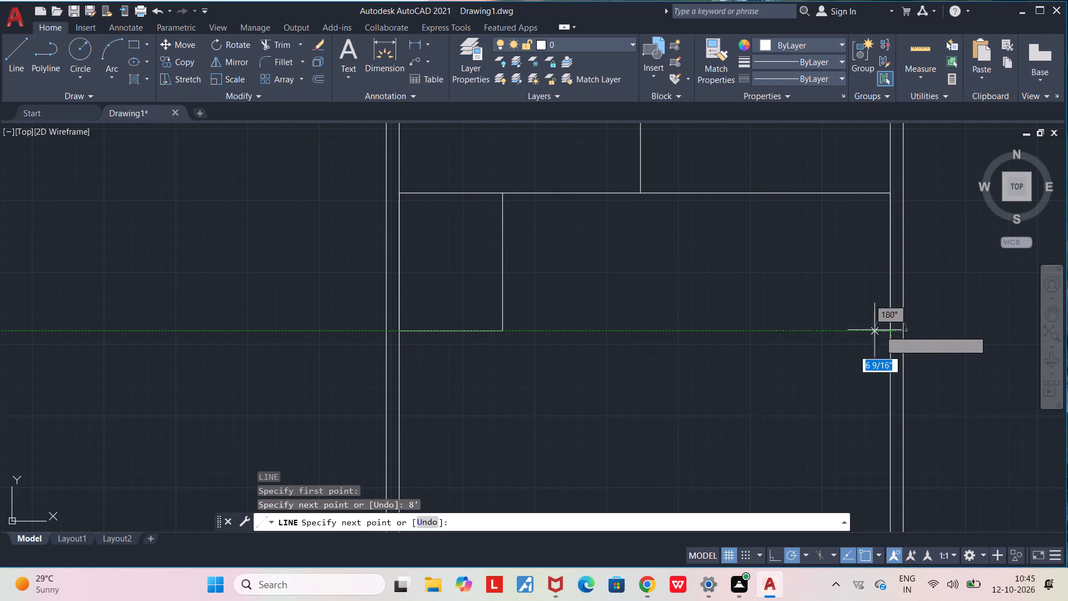
pyautogui.press('6')
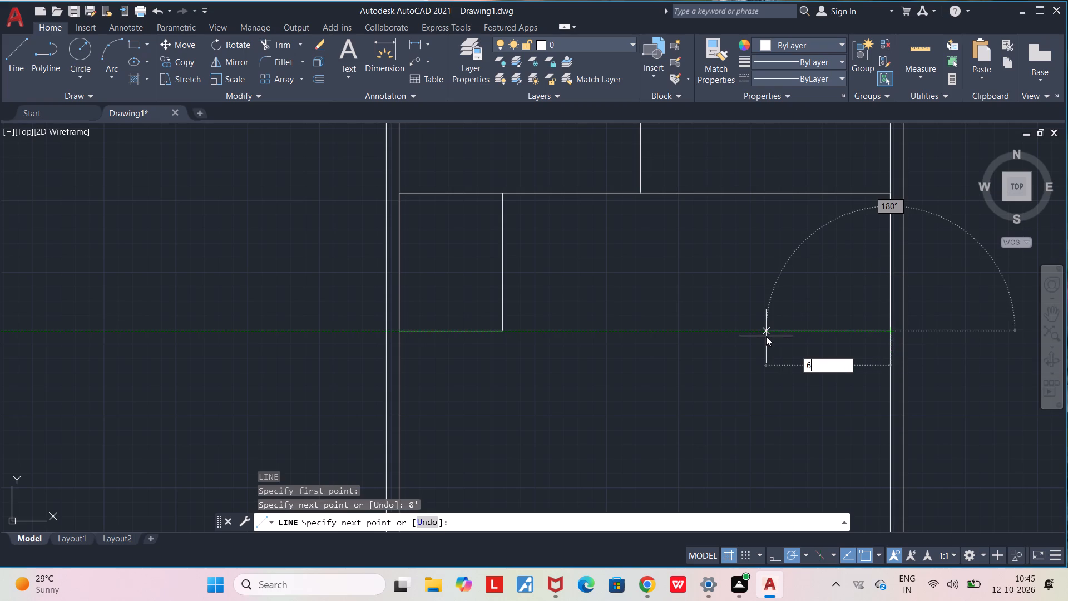
pyautogui.press("'")
pyautogui.press('Return')
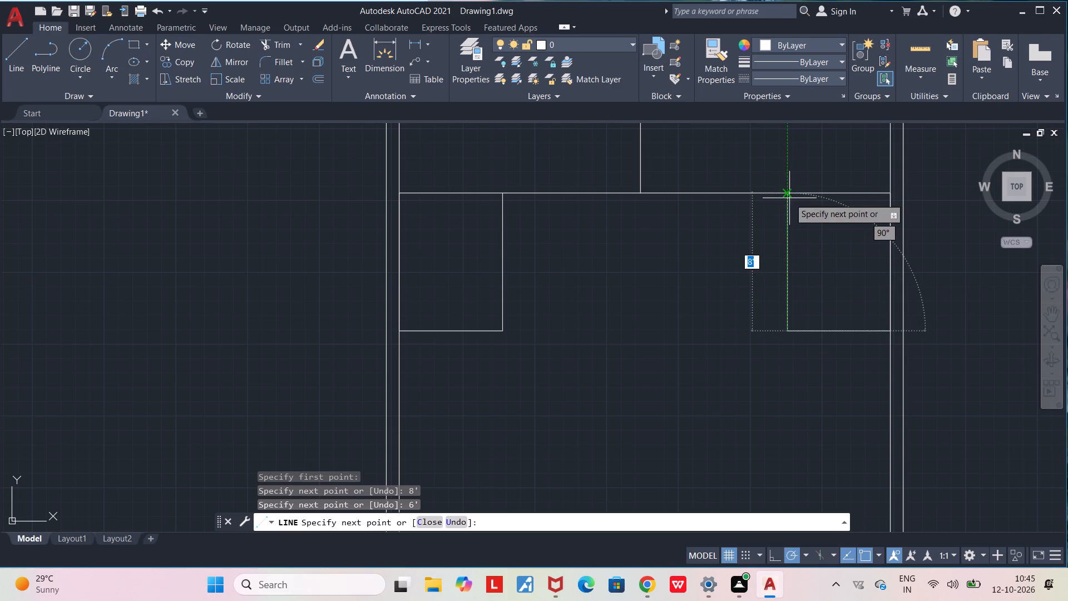
pyautogui.click(788, 191)
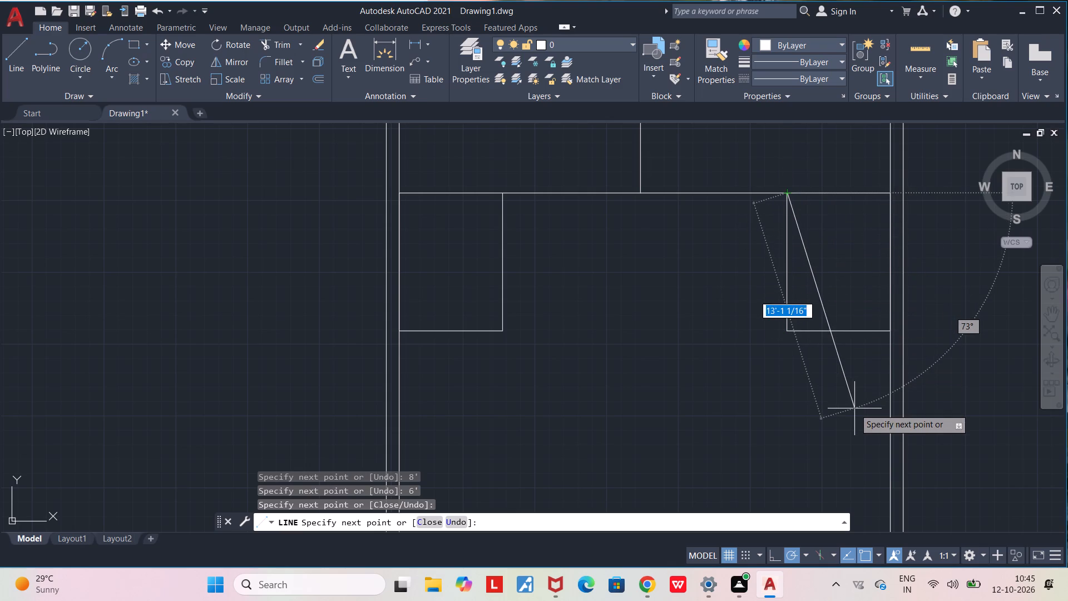
pyautogui.press('Escape')
# Measure the horizontal distance between the facing lower corners of the two 6' by 8' side rooms with a linear dimension.
pyautogui.scroll(-2, 830, 395)
pyautogui.moveTo(802, 378); pyautogui.dragTo(745, 313, button='middle')
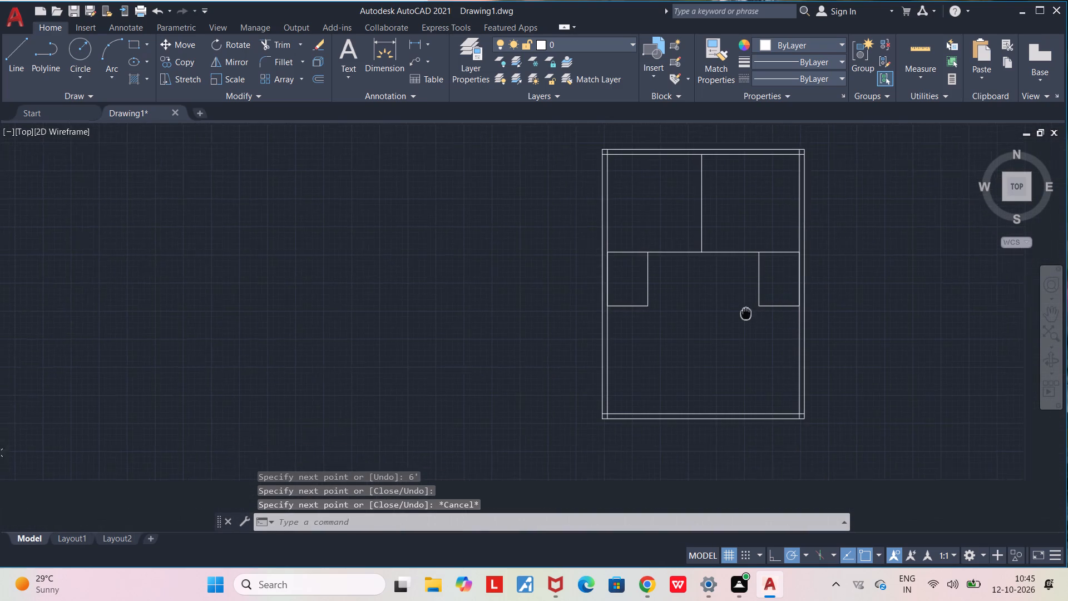
pyautogui.moveTo(745, 313); pyautogui.dragTo(735, 304, button='middle')
pyautogui.scroll(1, 626, 278)
pyautogui.moveTo(731, 288); pyautogui.dragTo(646, 281, button='middle')
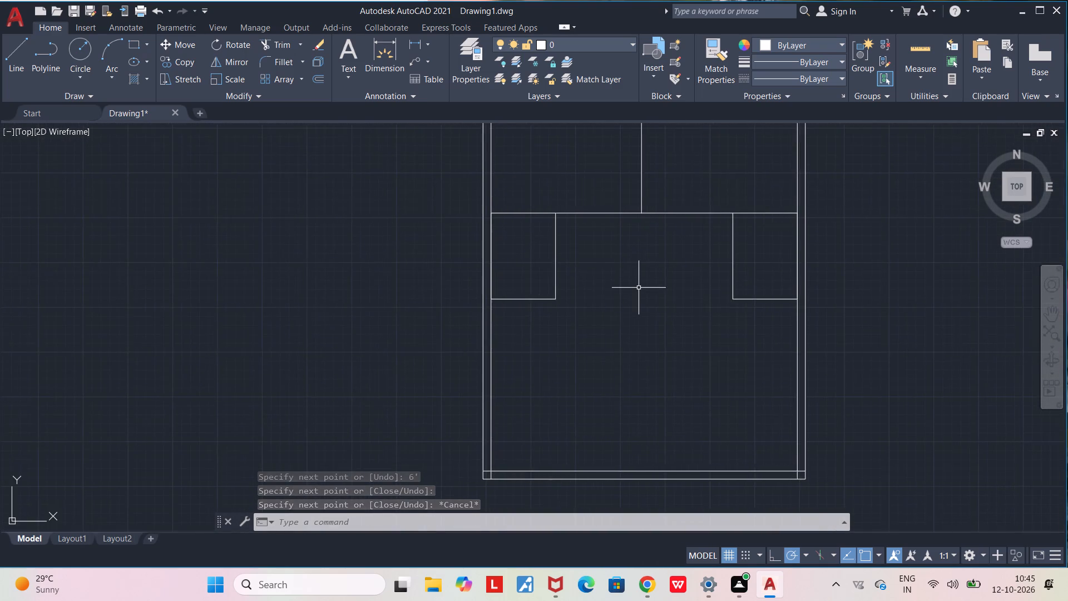
pyautogui.scroll(2, 639, 288)
pyautogui.moveTo(632, 325); pyautogui.dragTo(604, 377, button='middle')
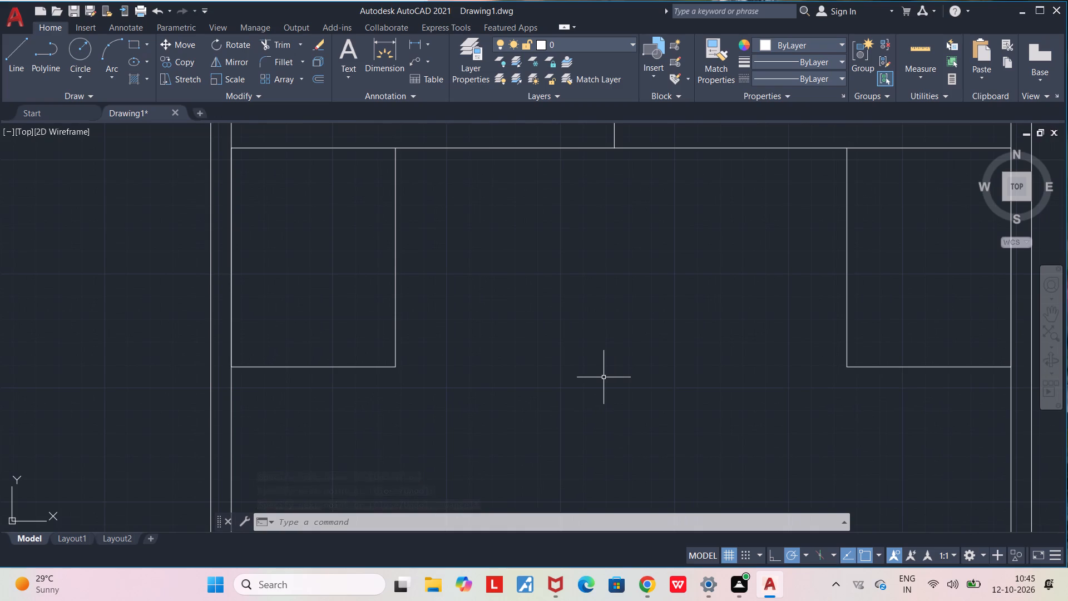
pyautogui.press('d')
pyautogui.press('l')
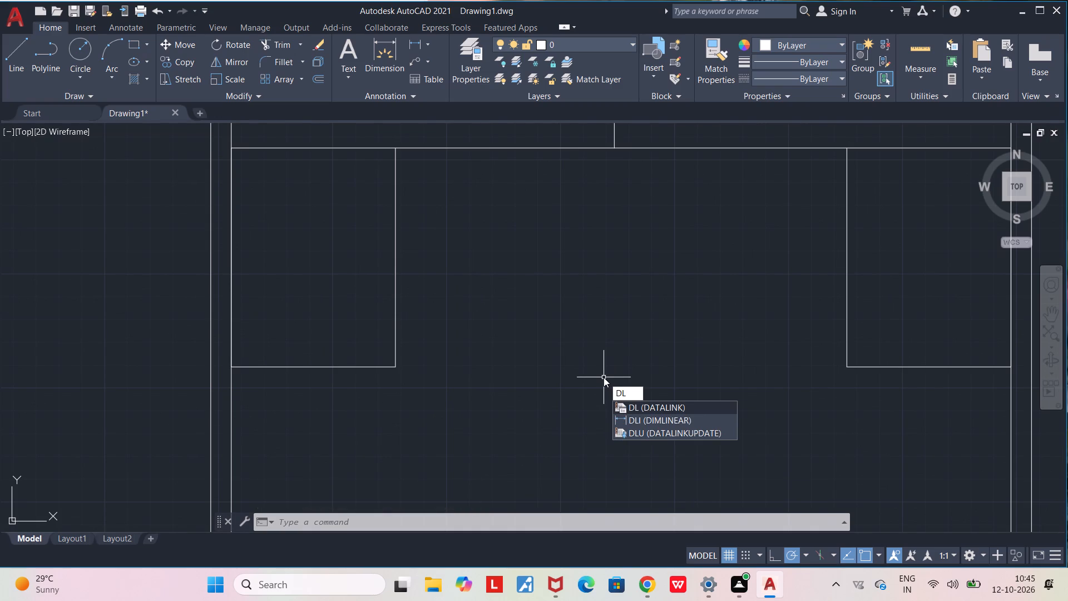
pyautogui.press('i')
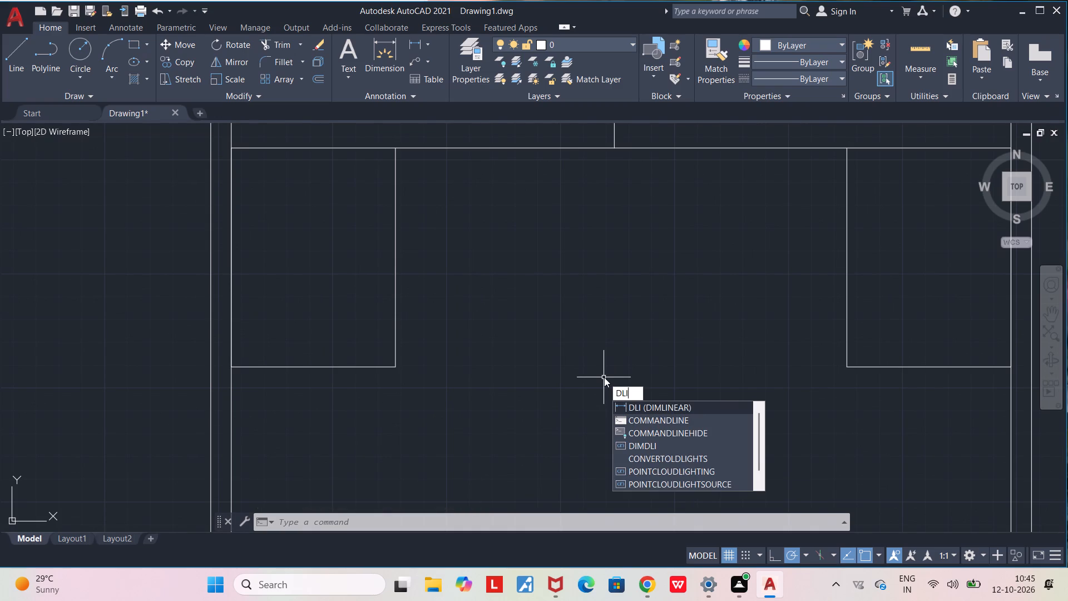
pyautogui.press('BackSpace')
pyautogui.press('BackSpace')
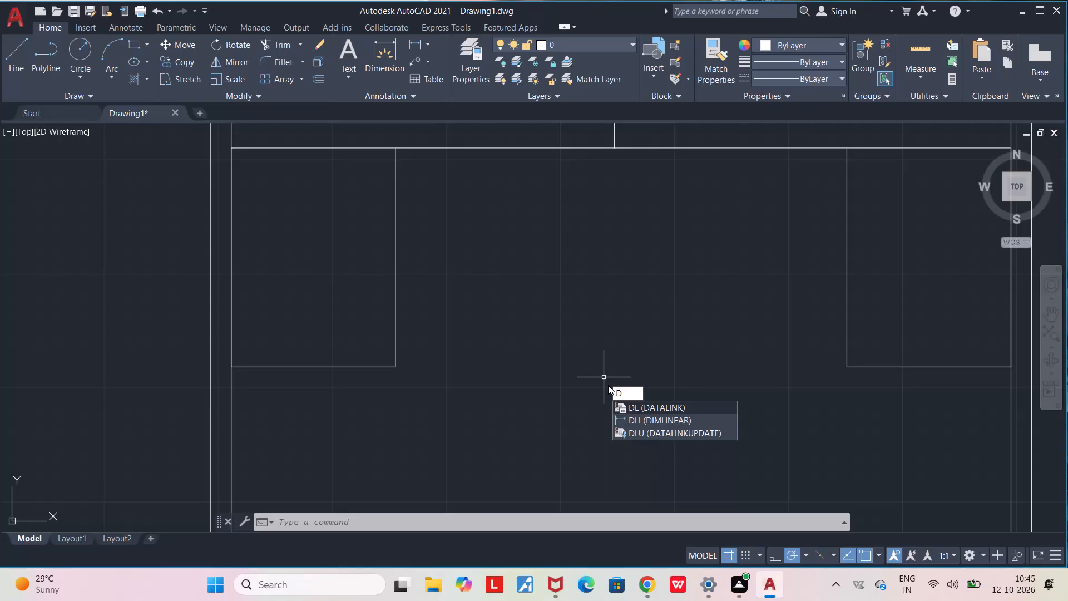
pyautogui.press('BackSpace')
pyautogui.write('DI')
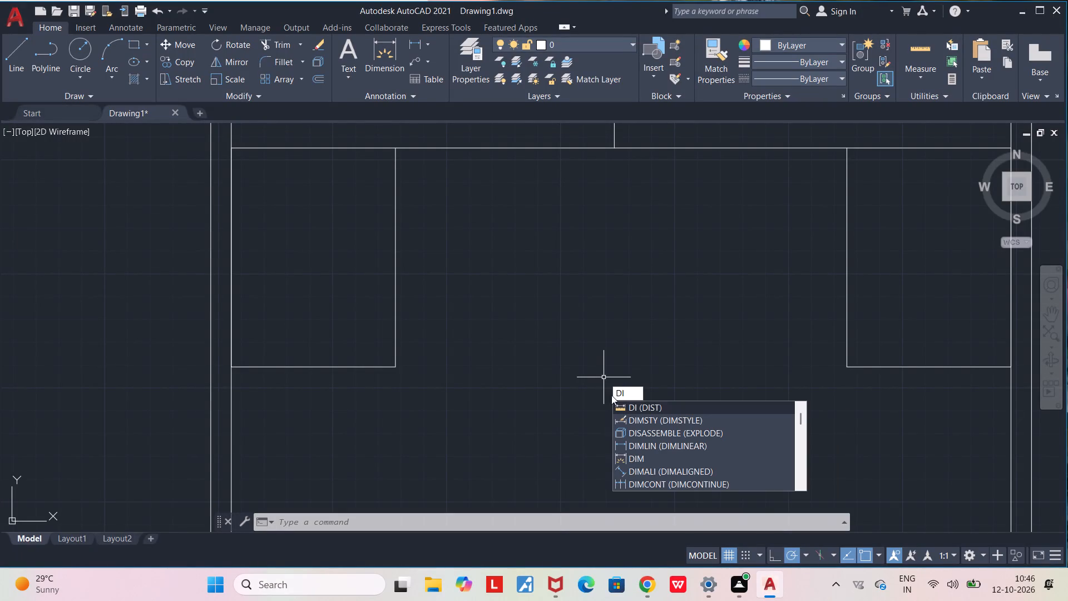
pyautogui.click(632, 446)
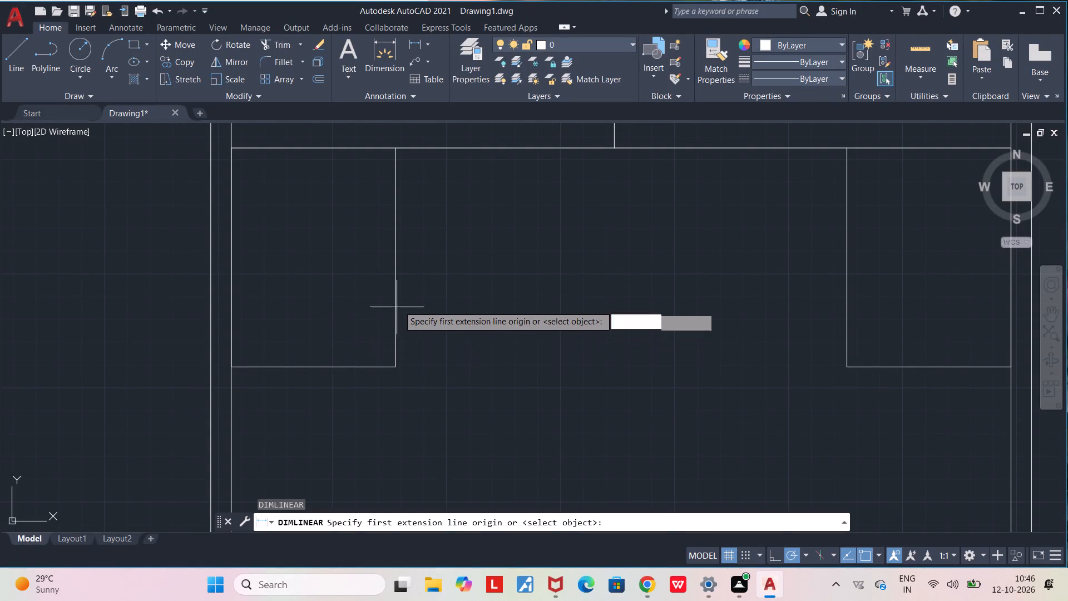
pyautogui.click(393, 368)
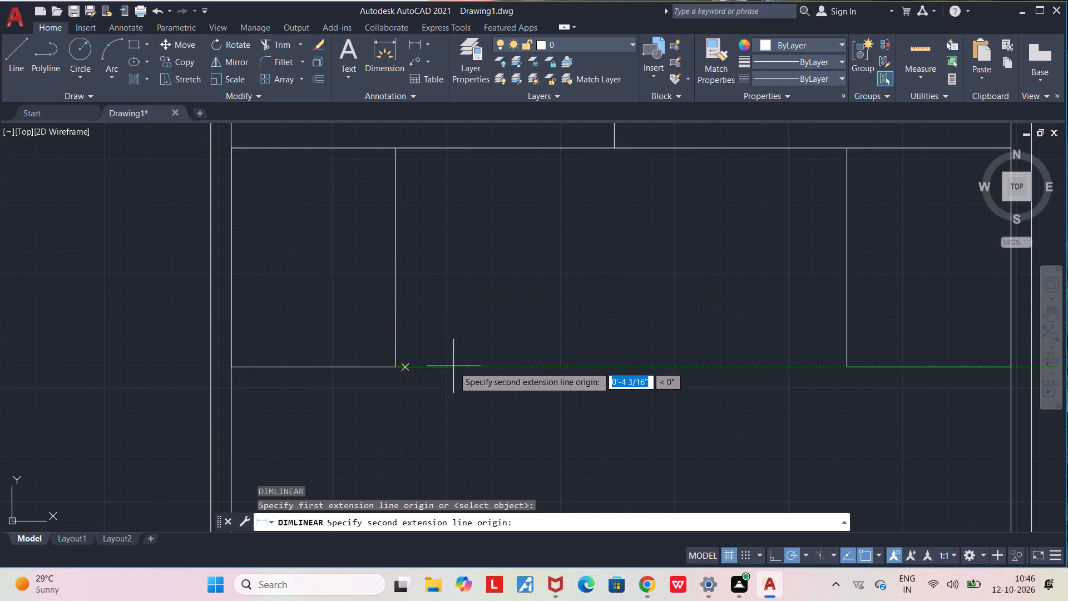
pyautogui.click(851, 366)
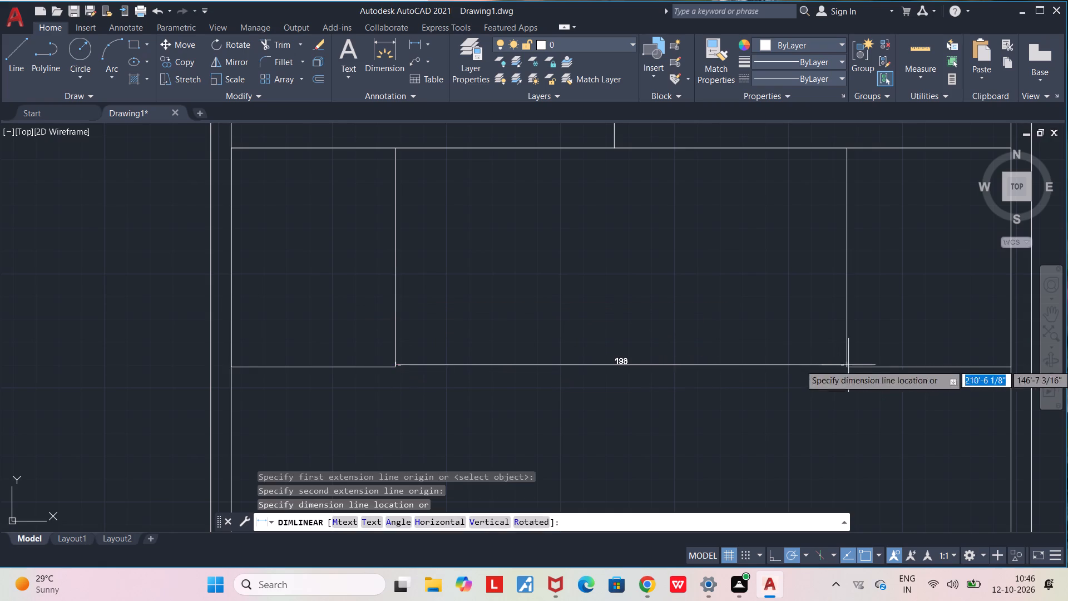
pyautogui.press('Escape')
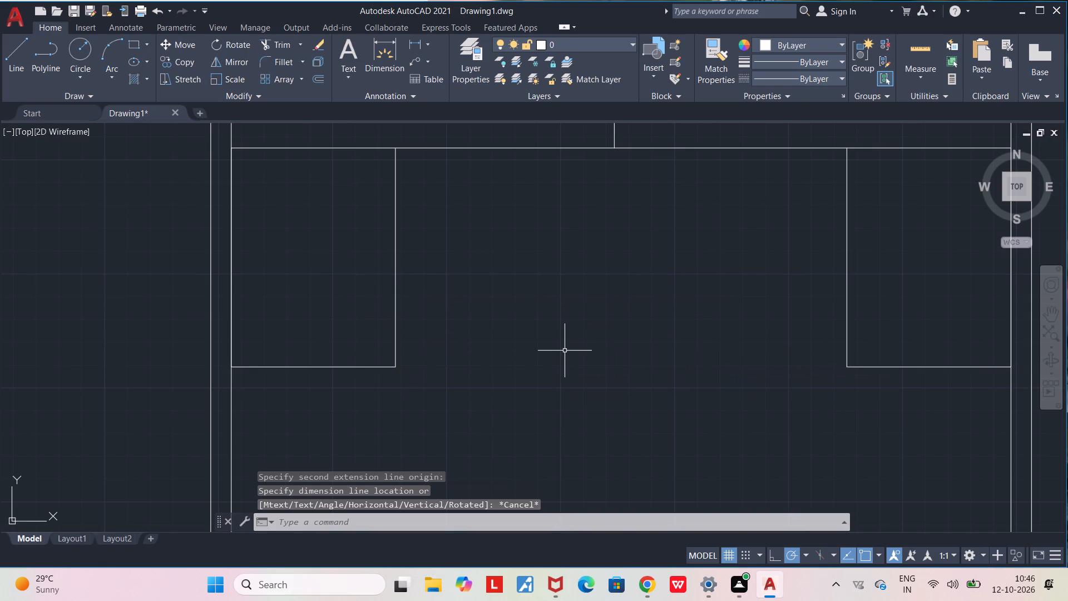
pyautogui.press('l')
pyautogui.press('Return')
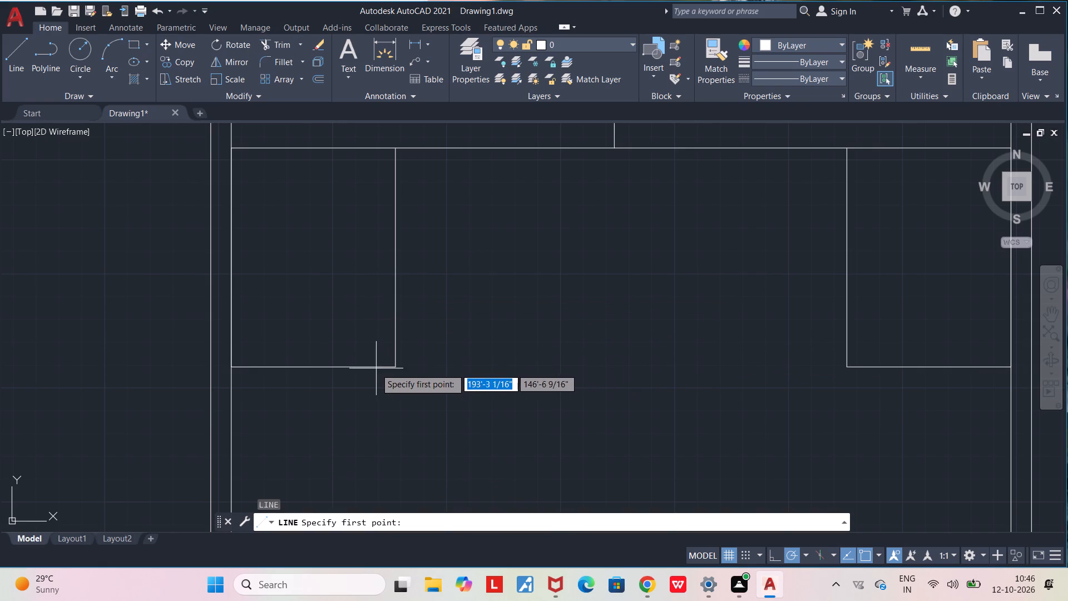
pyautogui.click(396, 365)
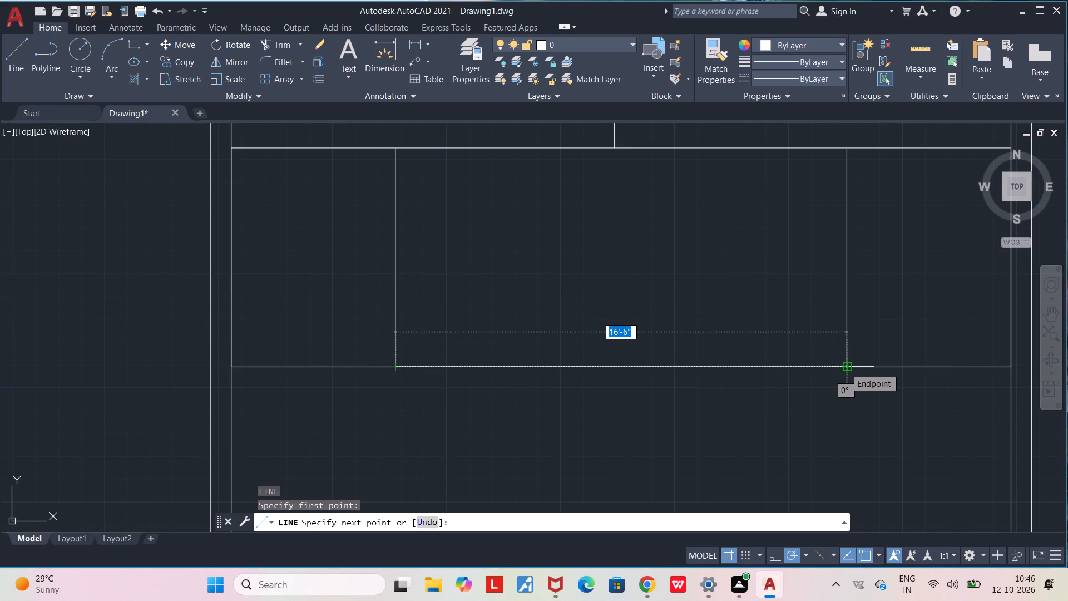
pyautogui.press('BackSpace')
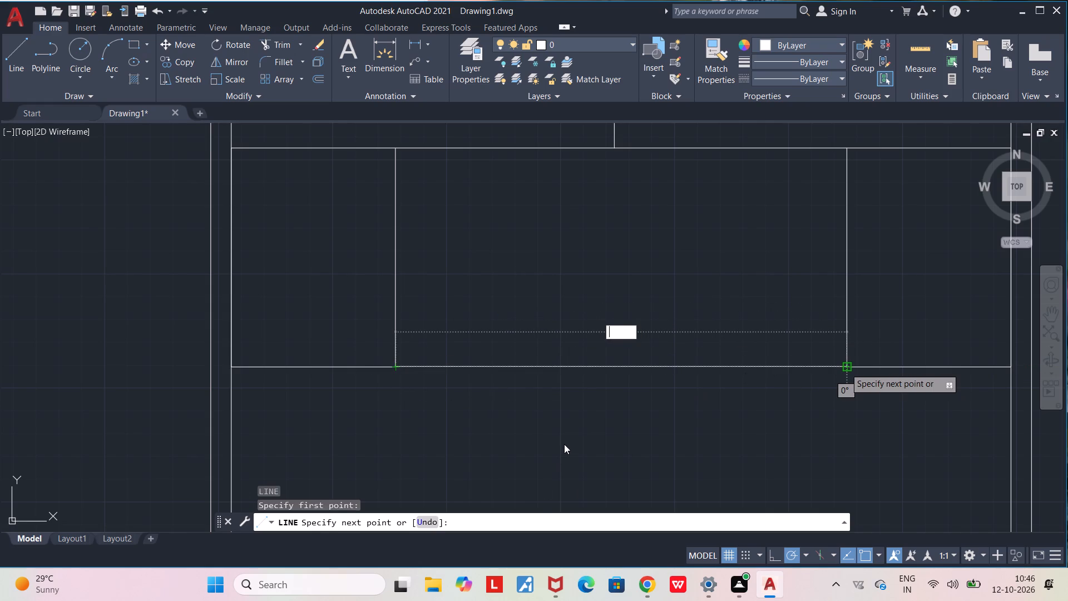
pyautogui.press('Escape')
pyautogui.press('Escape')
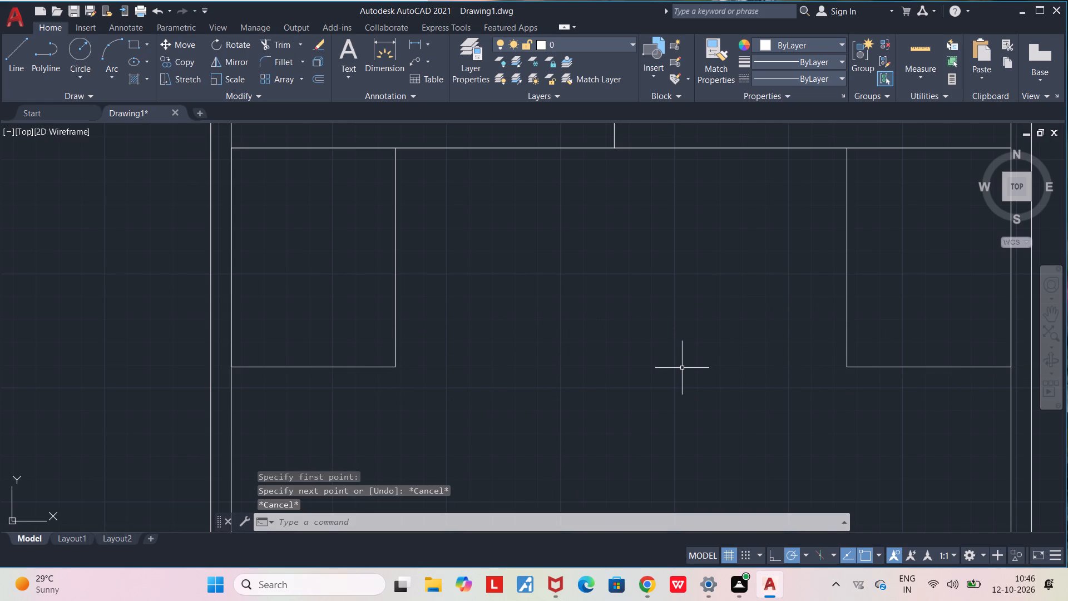
# Draw a 10' wide by 8' deep room in the lower-left inner corner of the outer walls.
pyautogui.scroll(-1, 681, 368)
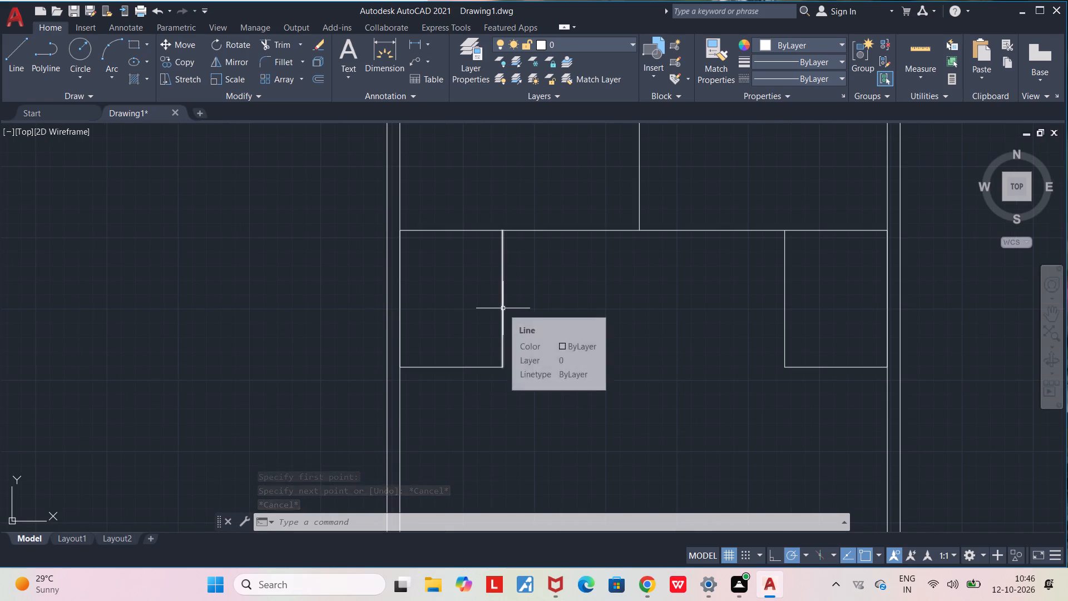
pyautogui.scroll(-2, 580, 388)
pyautogui.moveTo(596, 386); pyautogui.dragTo(556, 322, button='middle')
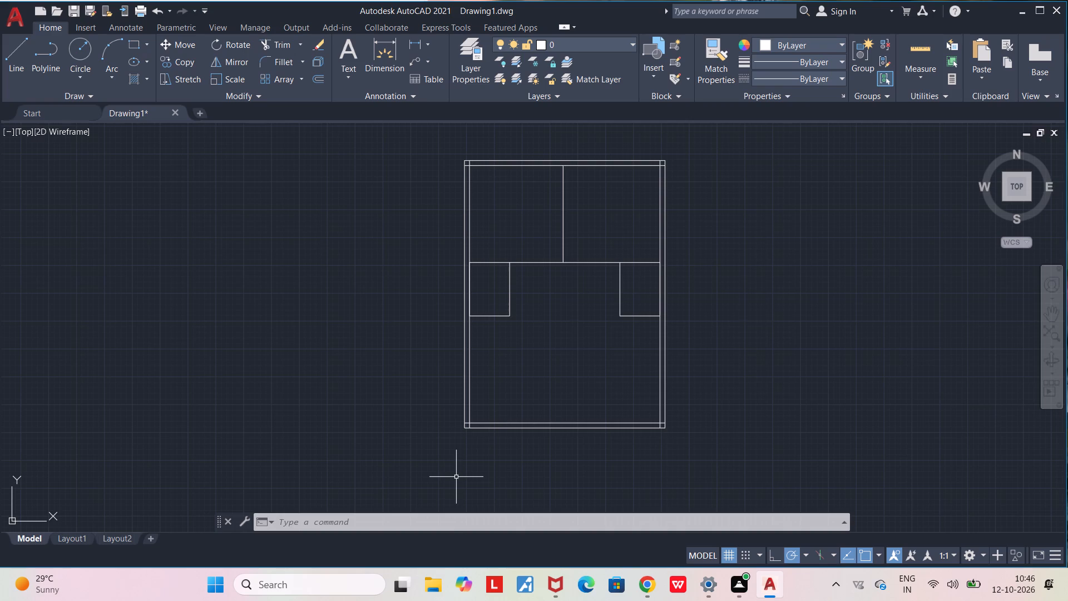
pyautogui.scroll(3, 482, 439)
pyautogui.moveTo(463, 380); pyautogui.dragTo(464, 421, button='middle')
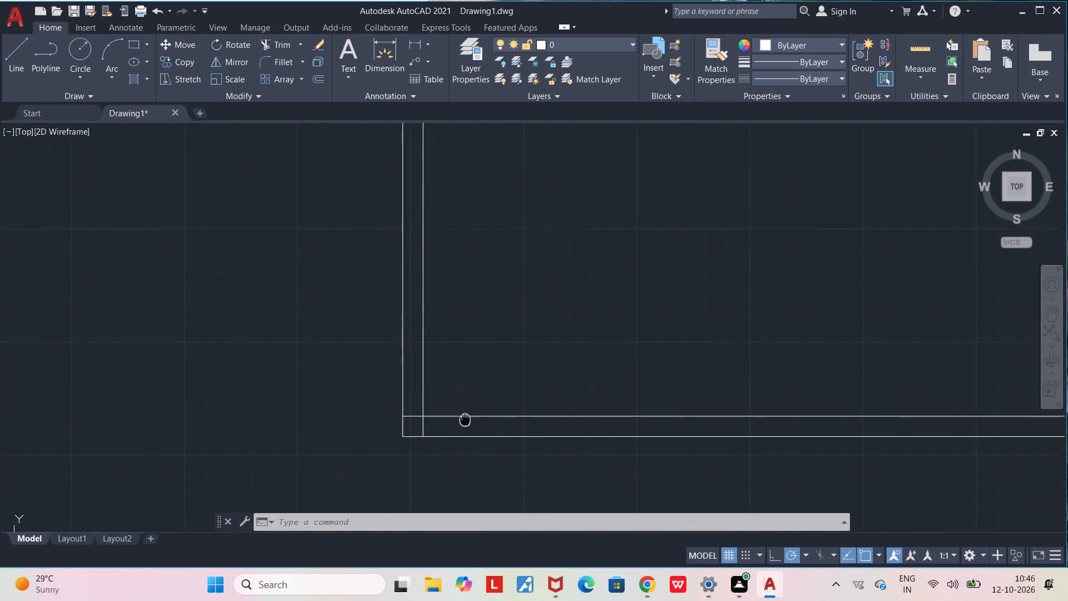
pyautogui.moveTo(464, 421); pyautogui.dragTo(462, 429, button='middle')
pyautogui.press('l')
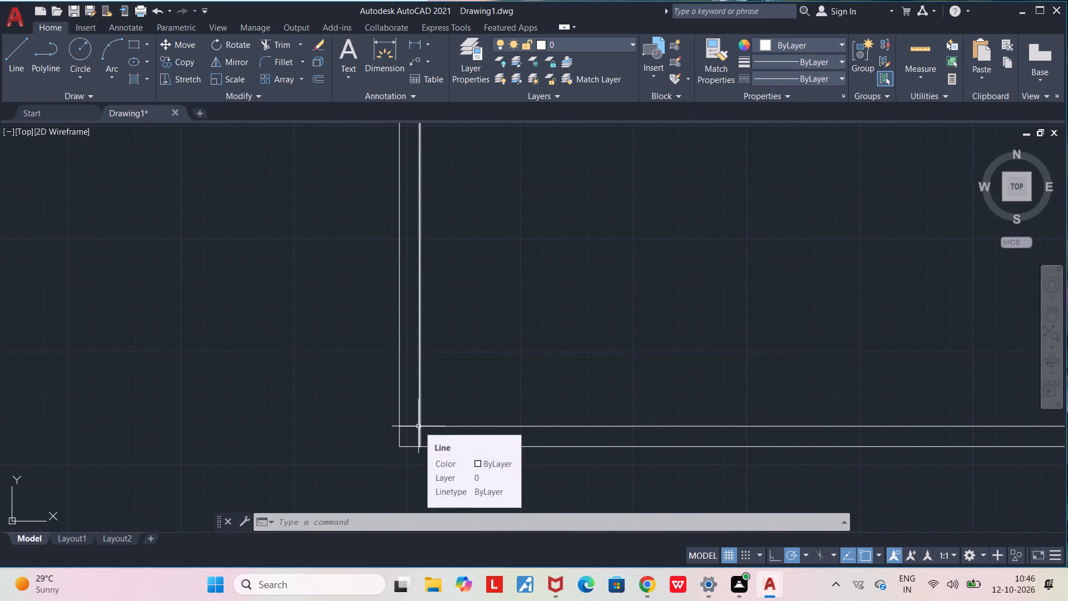
pyautogui.press('Return')
pyautogui.click(421, 427)
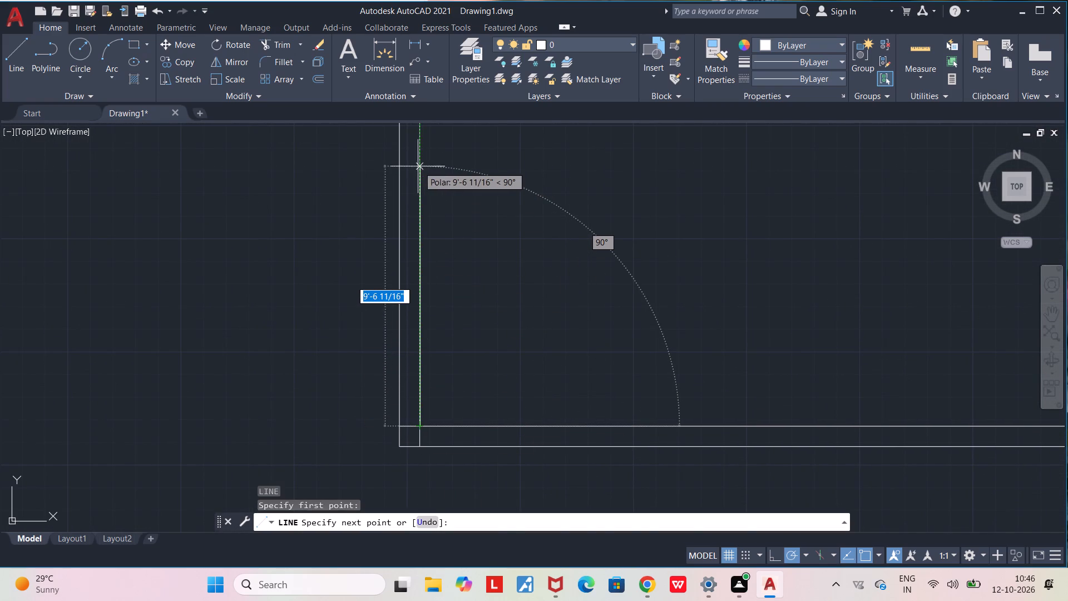
pyautogui.press('8')
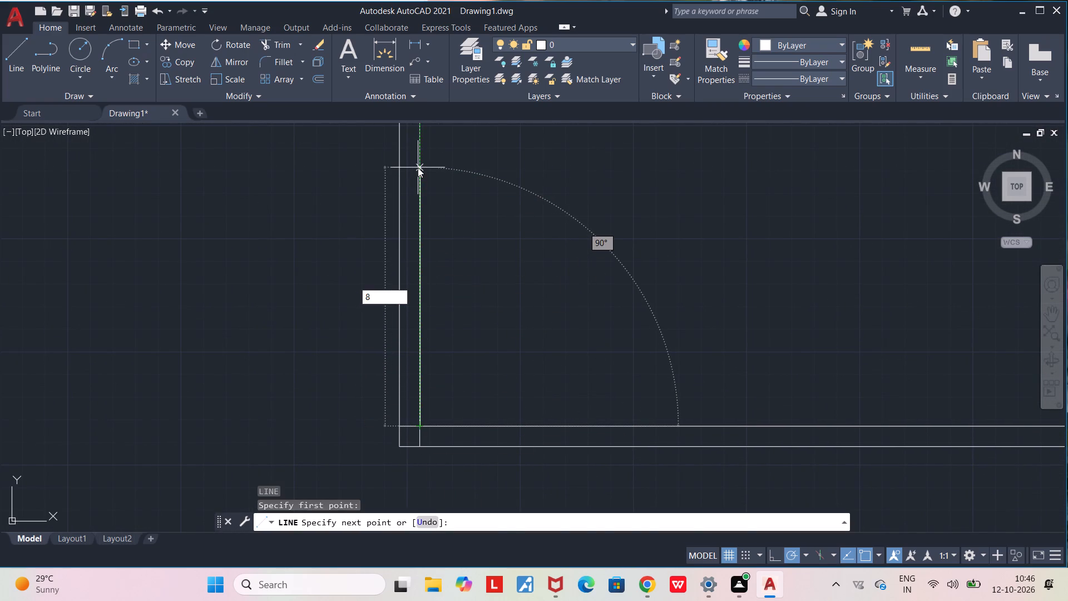
pyautogui.press("'")
pyautogui.press('Return')
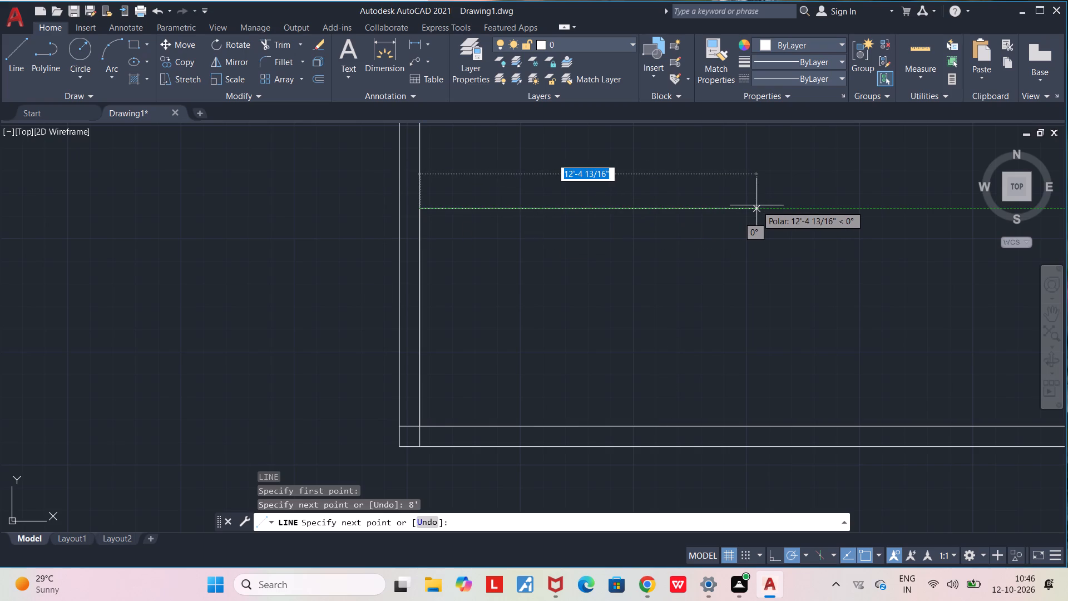
pyautogui.write('10')
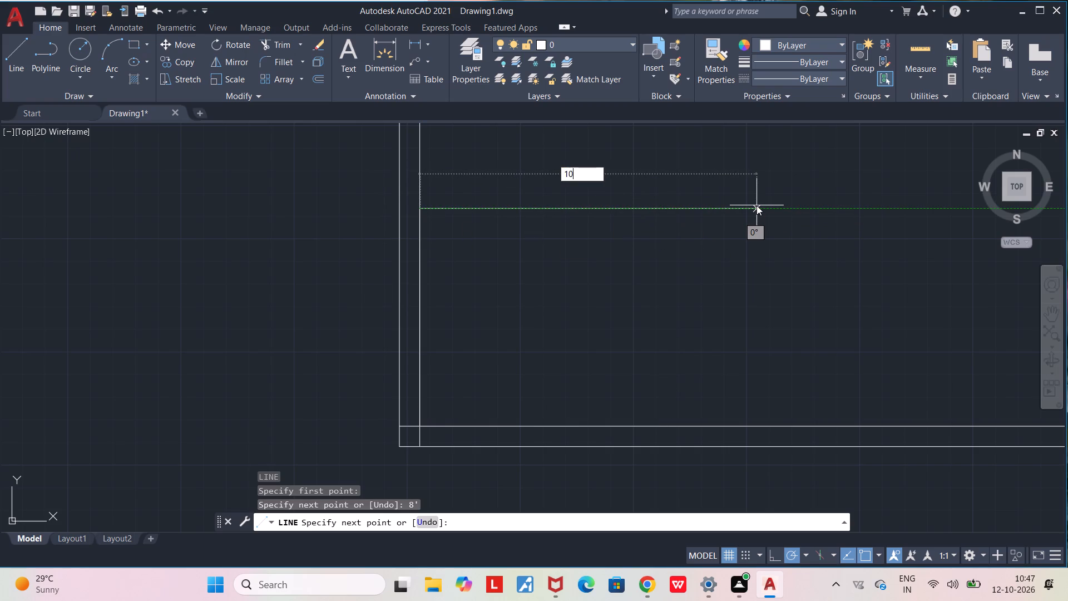
pyautogui.press("'")
pyautogui.press('Return')
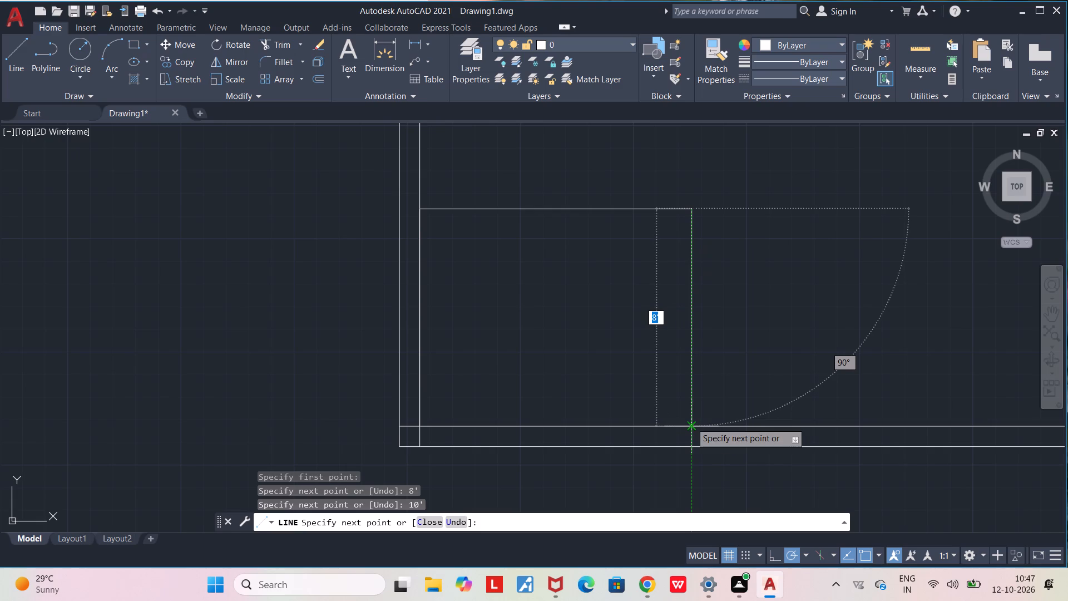
pyautogui.click(691, 423)
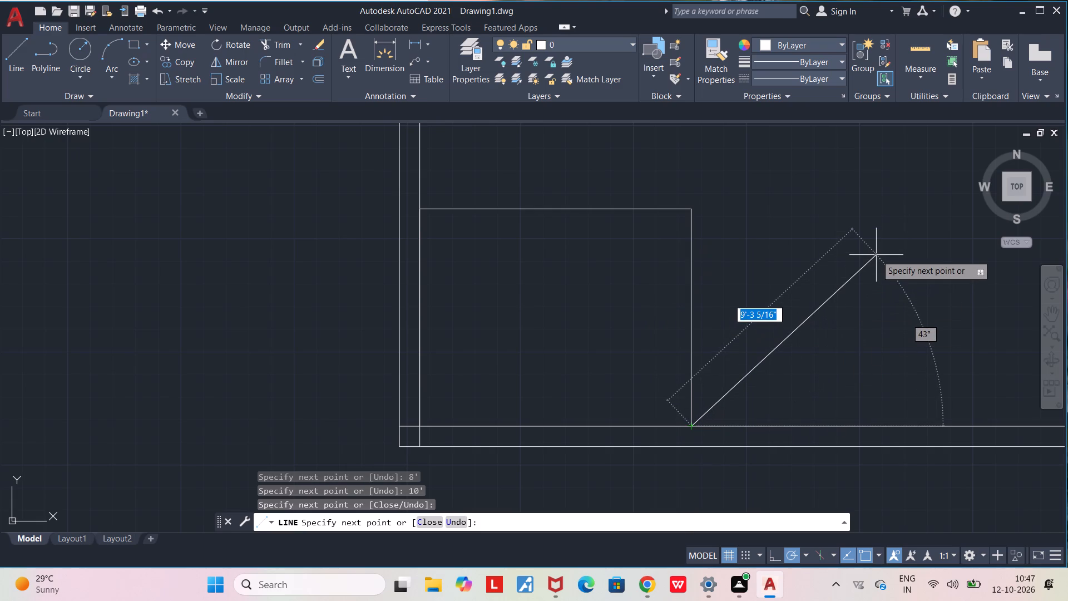
pyautogui.press('Escape')
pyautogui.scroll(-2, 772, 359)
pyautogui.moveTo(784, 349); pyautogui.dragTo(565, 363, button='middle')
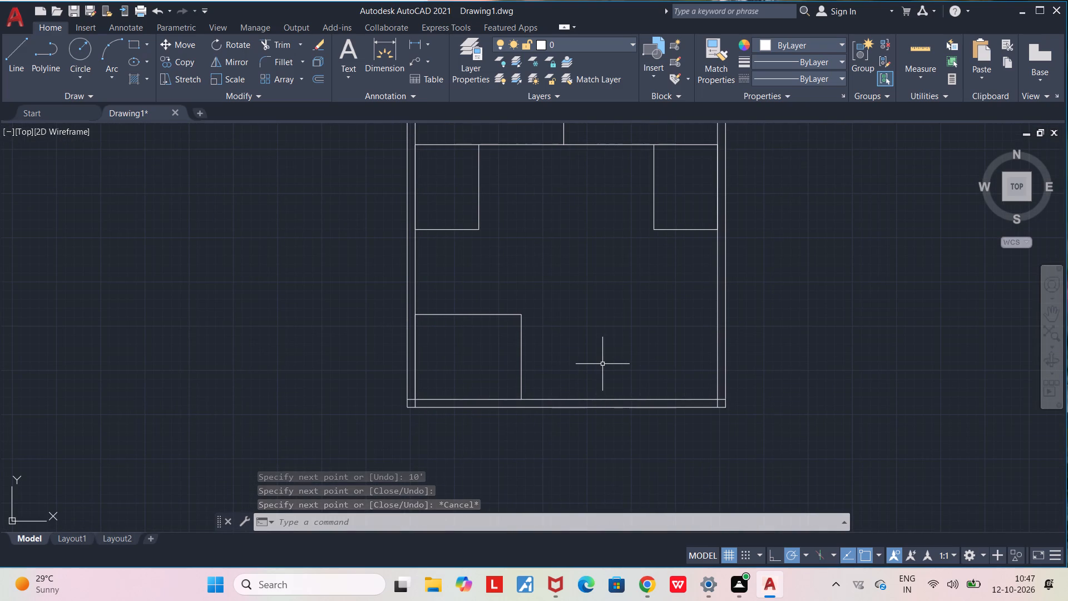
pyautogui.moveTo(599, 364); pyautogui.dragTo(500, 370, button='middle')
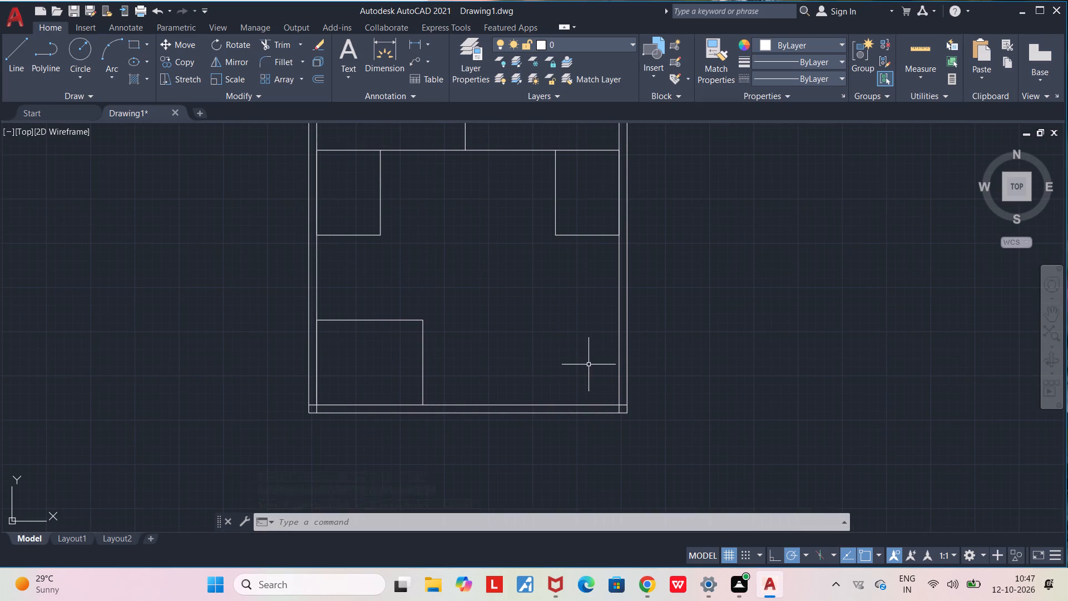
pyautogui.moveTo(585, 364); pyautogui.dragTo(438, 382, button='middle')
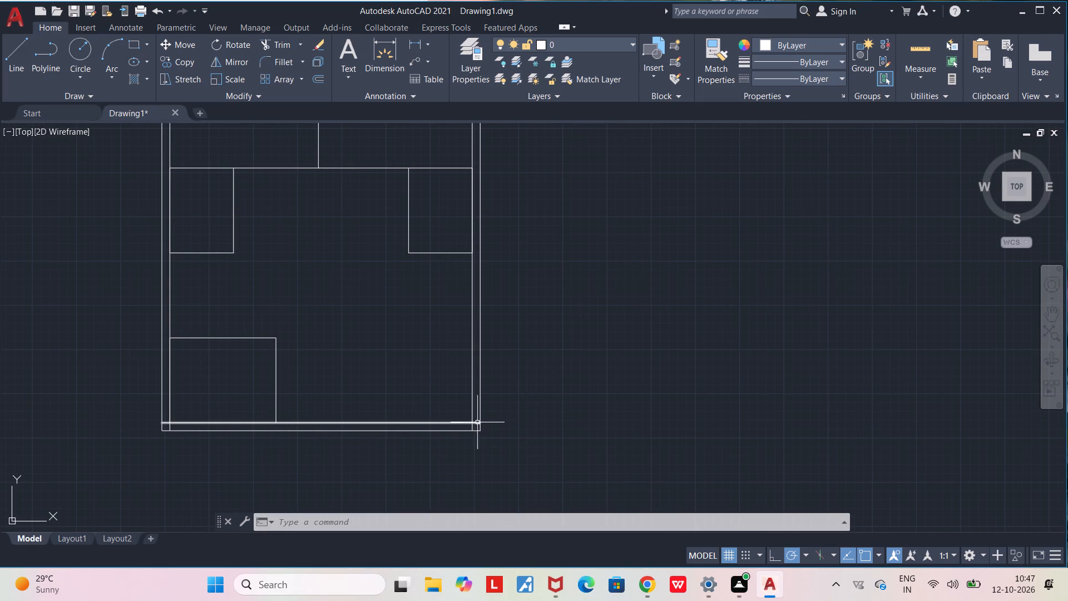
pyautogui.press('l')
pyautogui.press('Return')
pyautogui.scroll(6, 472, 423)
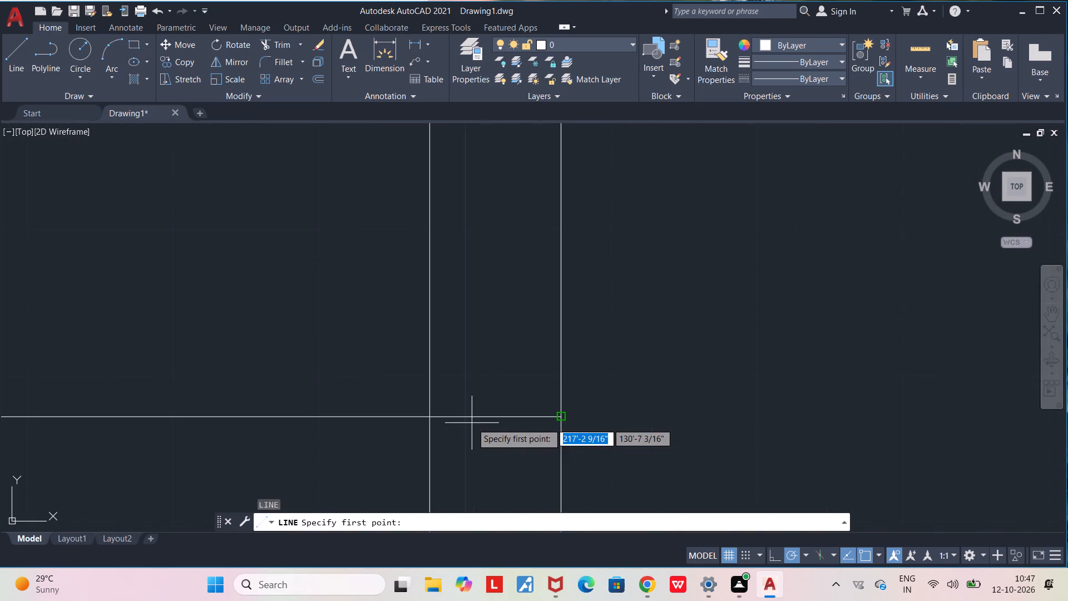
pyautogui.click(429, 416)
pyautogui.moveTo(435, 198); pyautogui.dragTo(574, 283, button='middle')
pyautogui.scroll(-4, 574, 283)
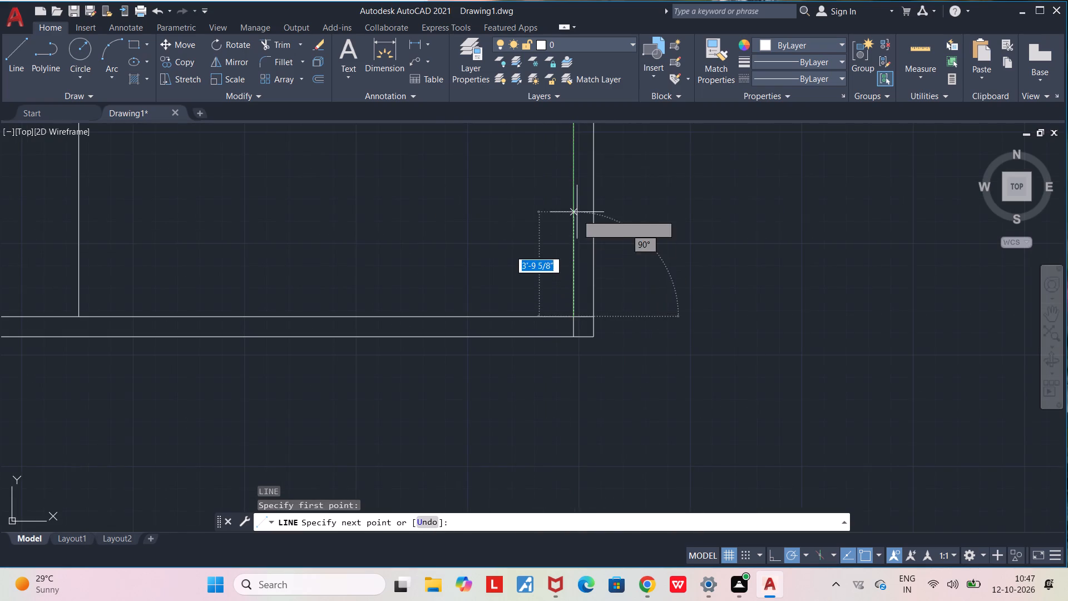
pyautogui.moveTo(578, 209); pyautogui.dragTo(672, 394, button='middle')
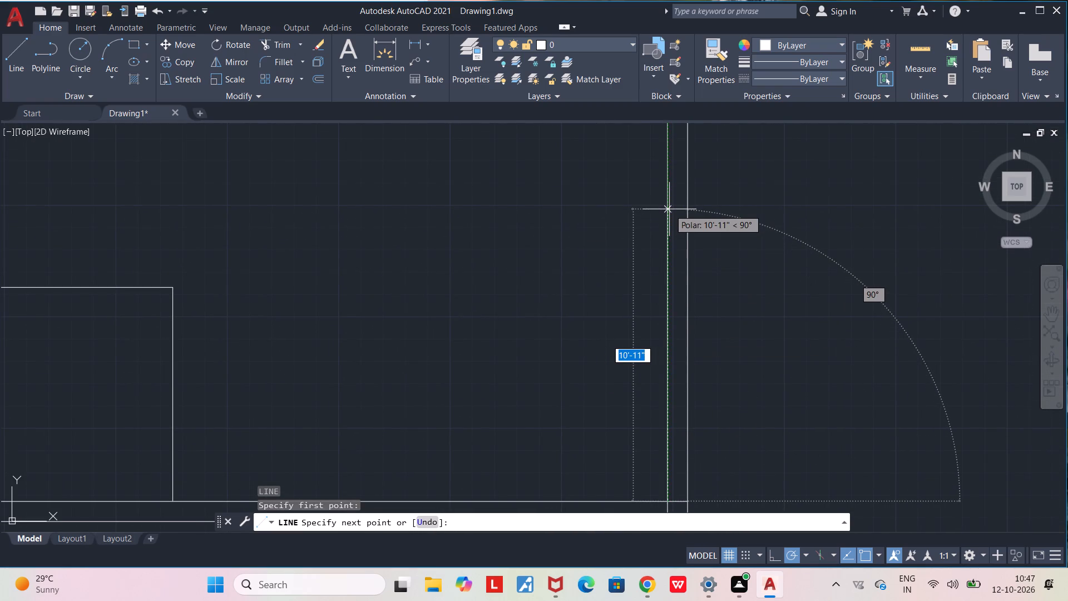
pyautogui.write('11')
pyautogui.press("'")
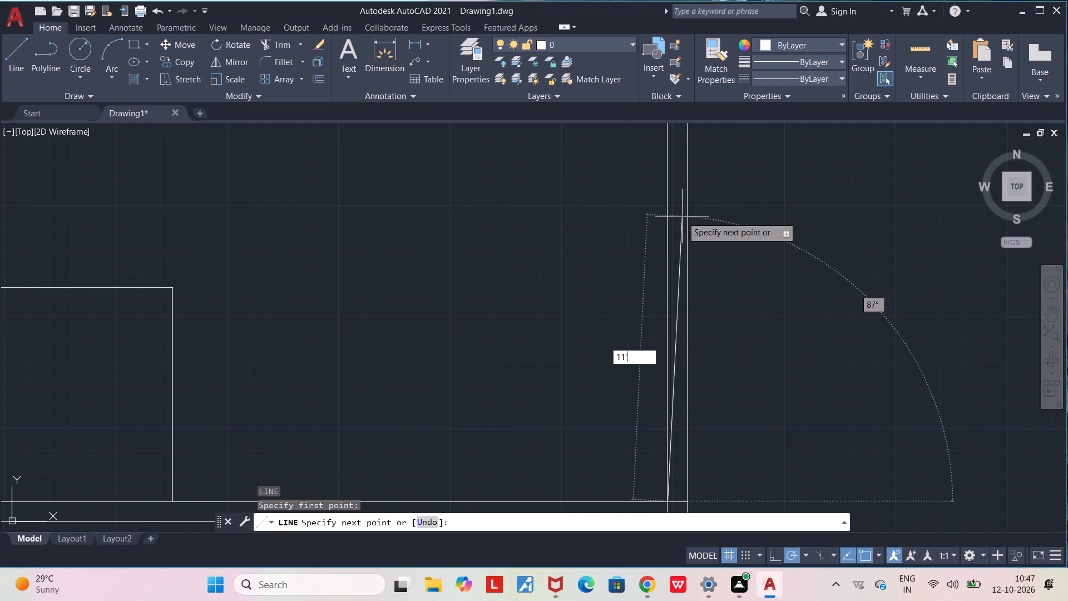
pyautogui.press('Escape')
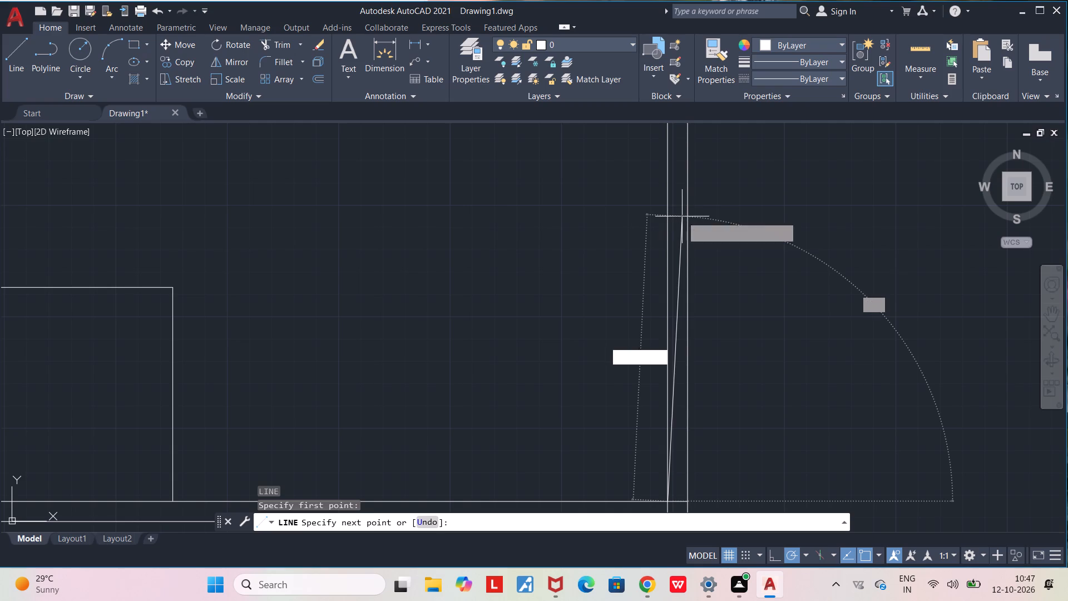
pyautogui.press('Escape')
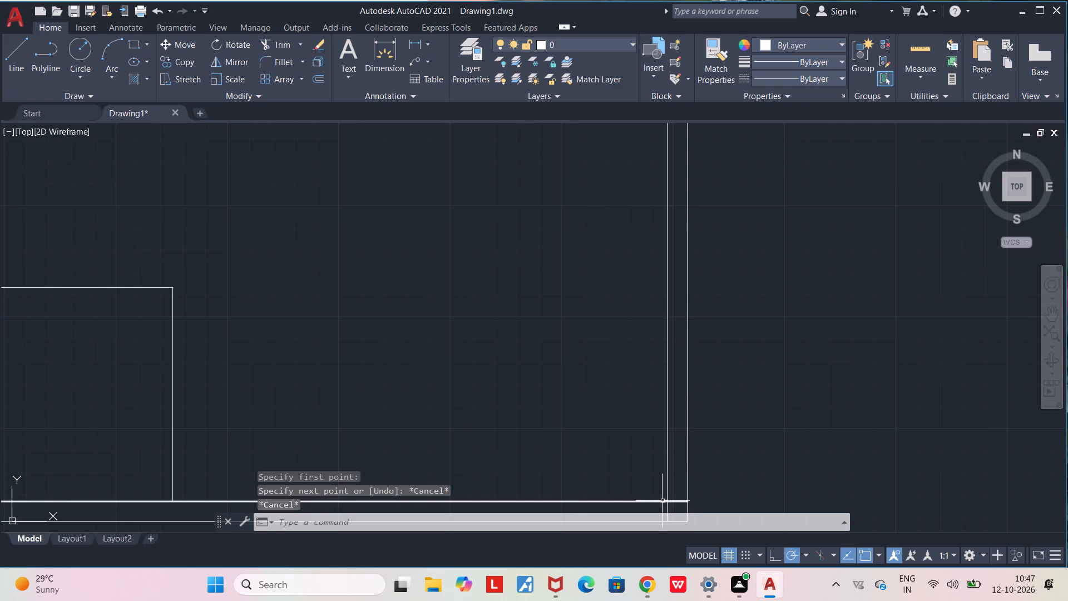
# Draw a 17' wide by 11'6" deep room in the lower-right inner corner of the outer walls.
pyautogui.press('l')
pyautogui.press('Return')
pyautogui.click(667, 503)
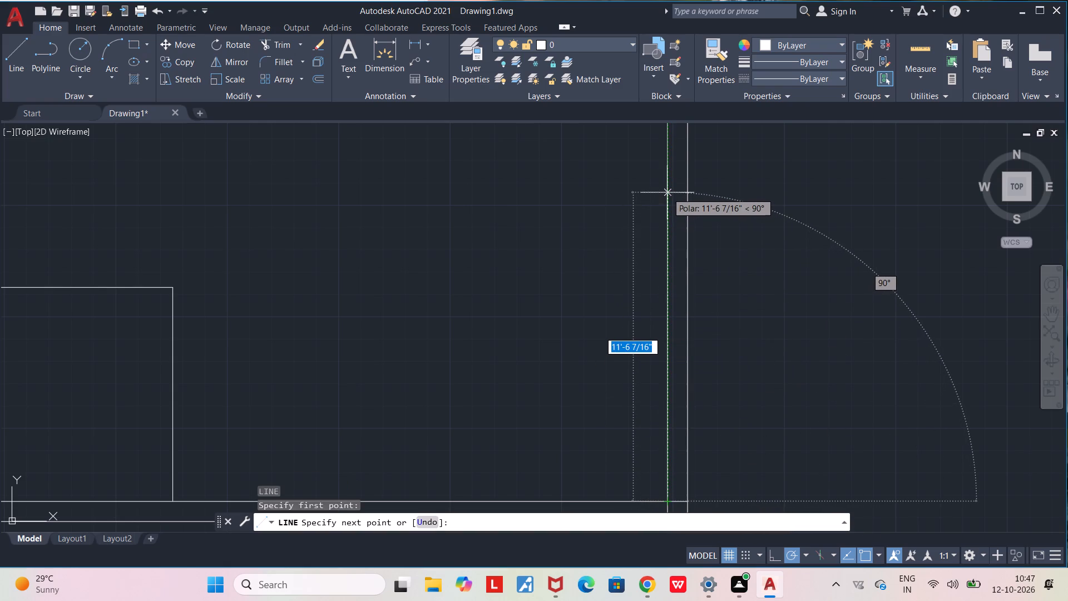
pyautogui.write('11')
pyautogui.write("'6")
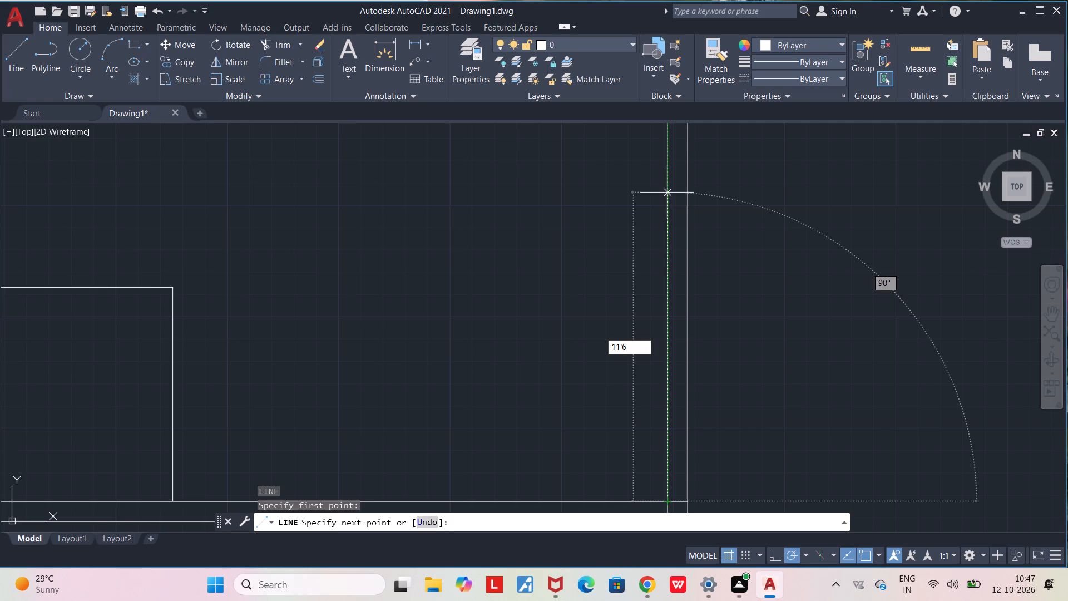
pyautogui.hotkey('shift', '"')
pyautogui.press('Return')
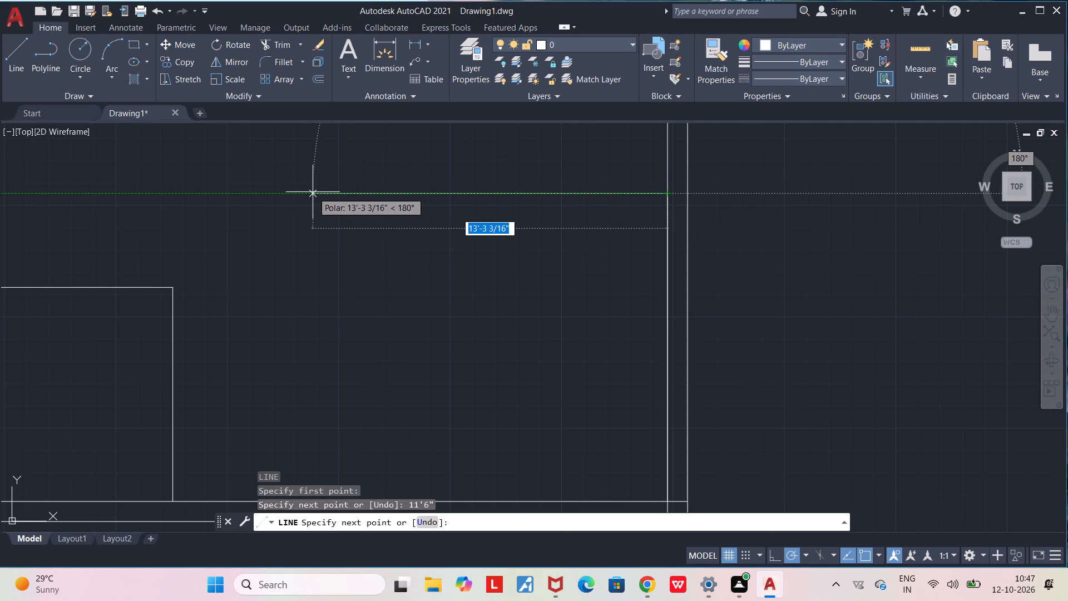
pyautogui.write('17')
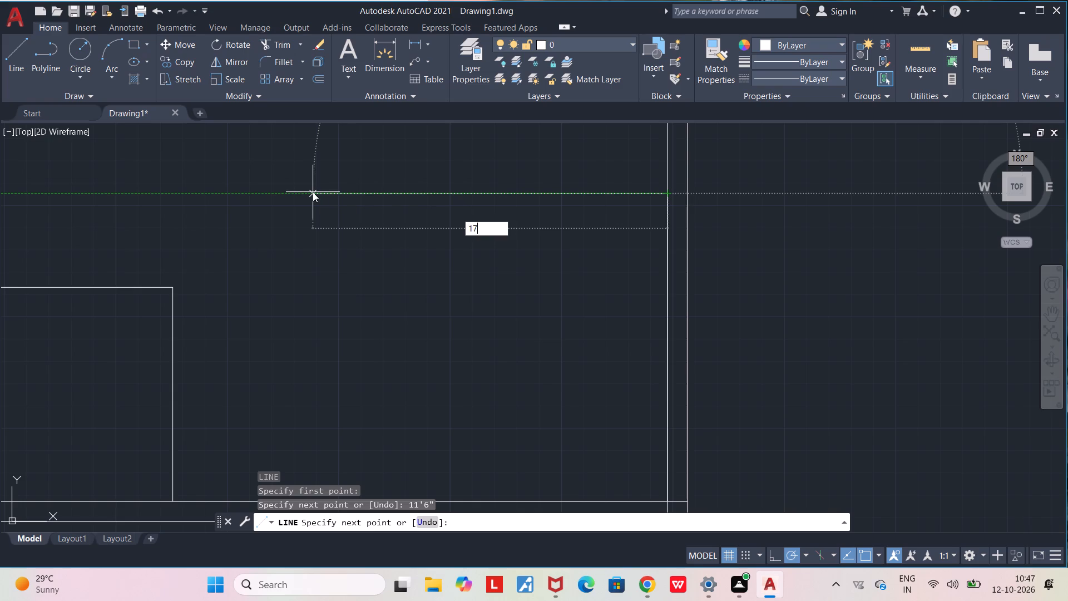
pyautogui.press("'")
pyautogui.press('Return')
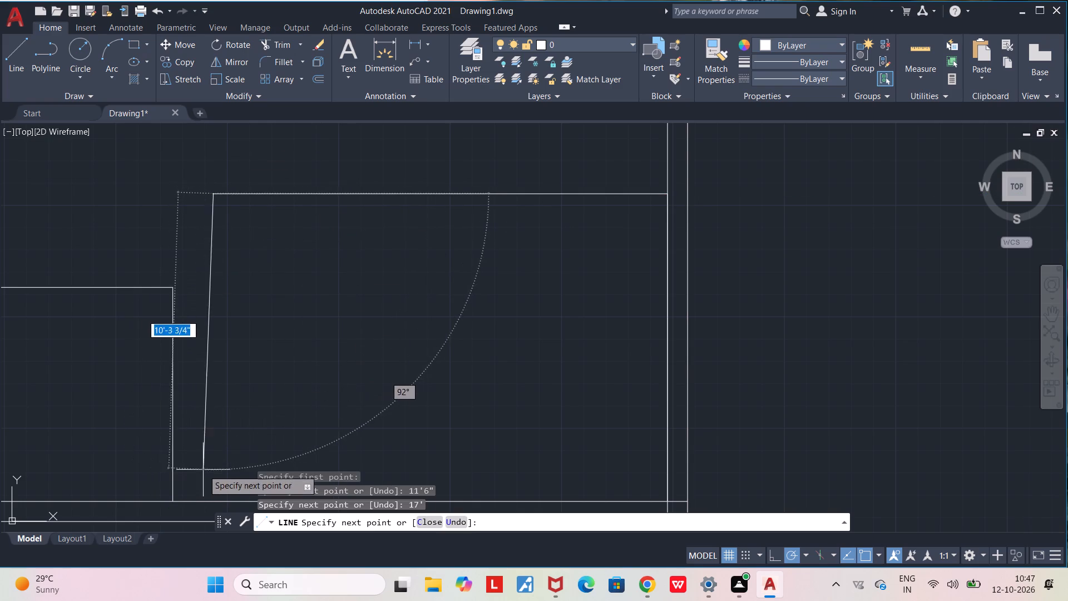
pyautogui.moveTo(216, 442); pyautogui.dragTo(500, 334, button='middle')
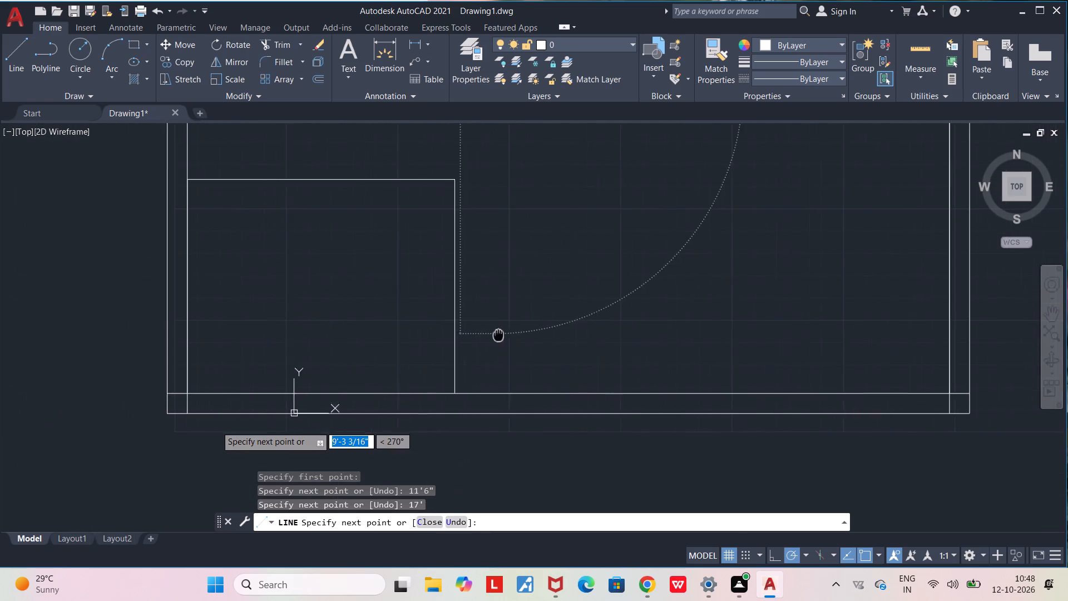
pyautogui.moveTo(500, 334); pyautogui.dragTo(502, 334, button='middle')
pyautogui.scroll(-3, 502, 334)
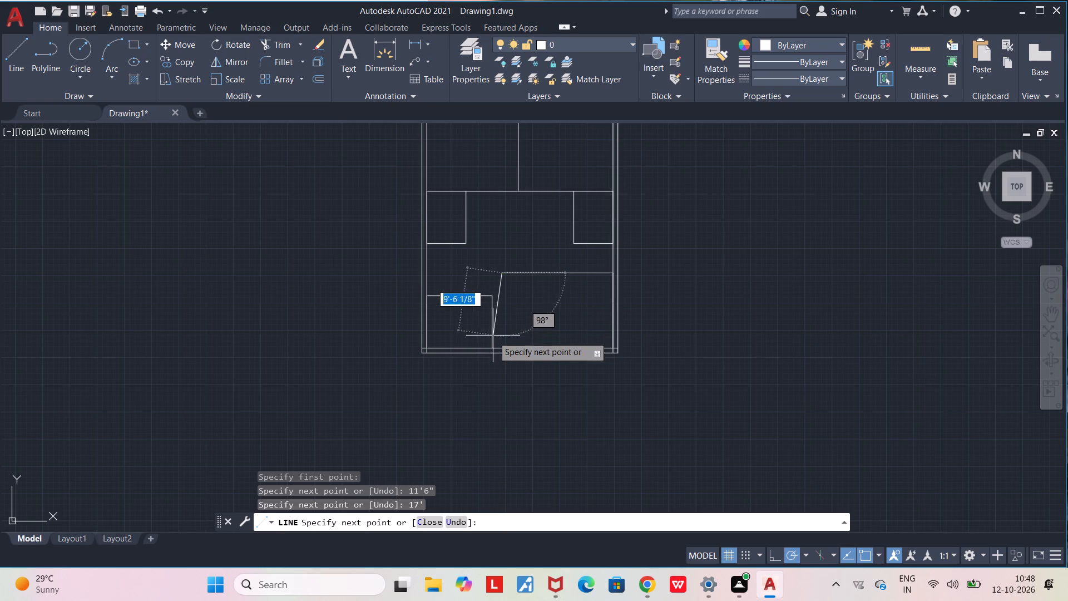
pyautogui.scroll(5, 506, 348)
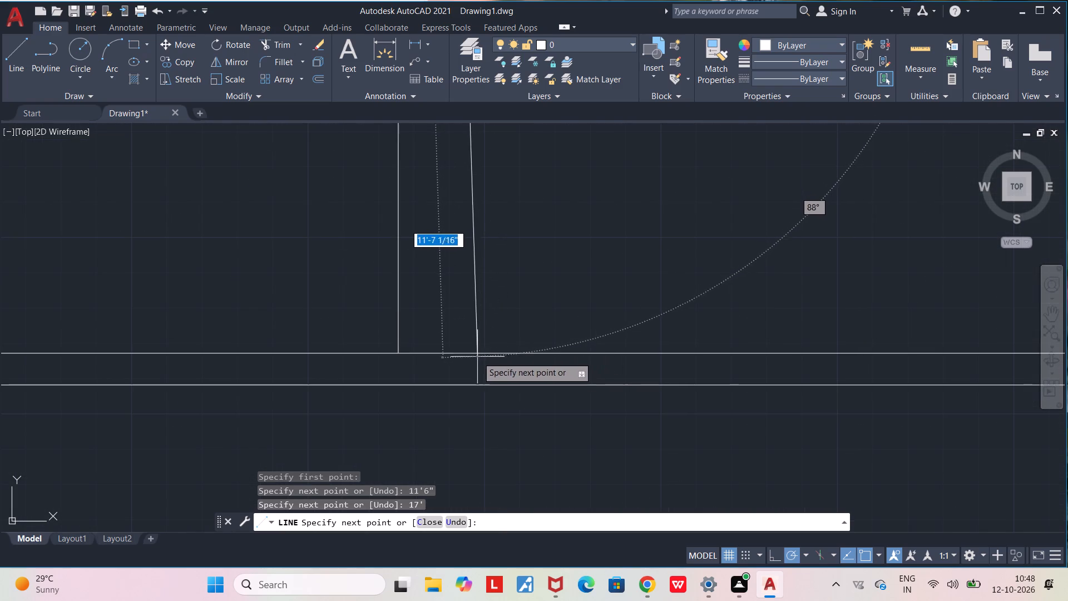
pyautogui.click(462, 354)
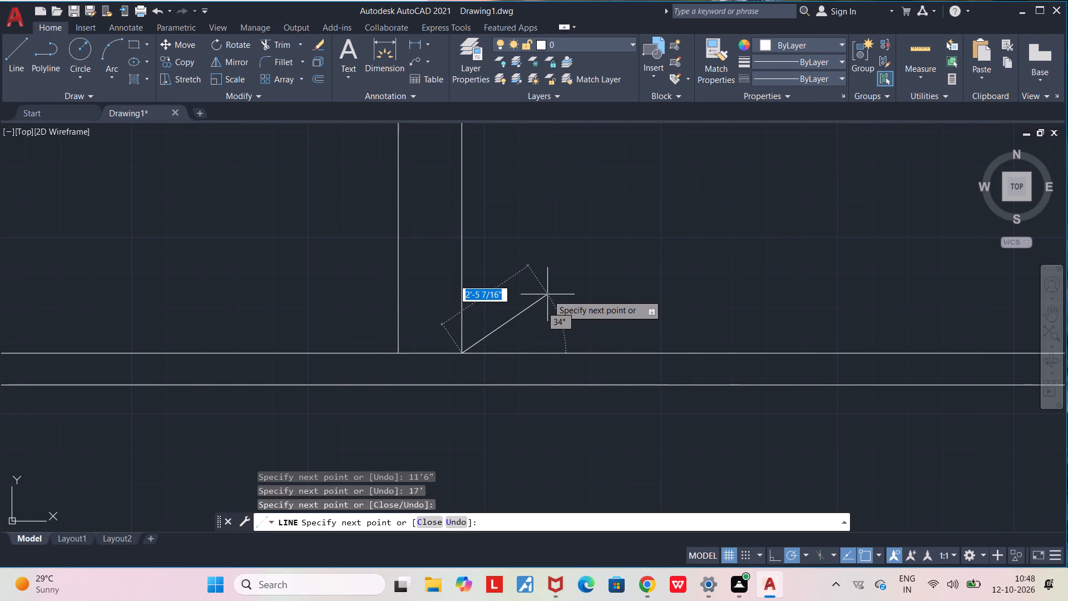
pyautogui.press('Escape')
# Offset the right edge of the left 6' by 8' side room outward by 4.5".
pyautogui.scroll(-3, 547, 294)
pyautogui.moveTo(547, 299); pyautogui.dragTo(539, 362, button='middle')
pyautogui.scroll(-2, 538, 362)
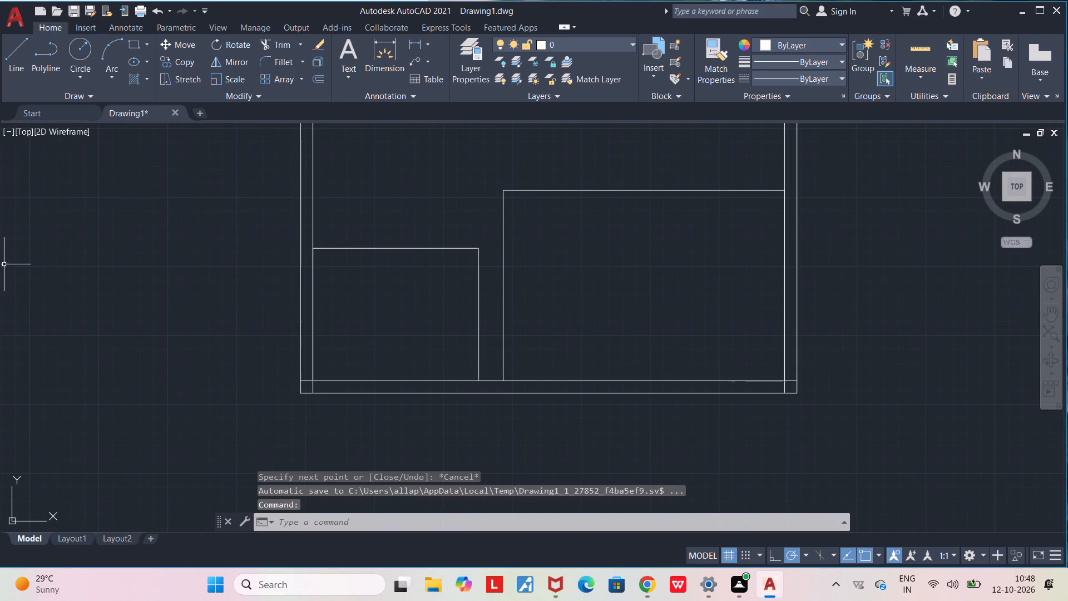
pyautogui.moveTo(464, 239); pyautogui.dragTo(473, 303, button='middle')
pyautogui.scroll(-2, 473, 303)
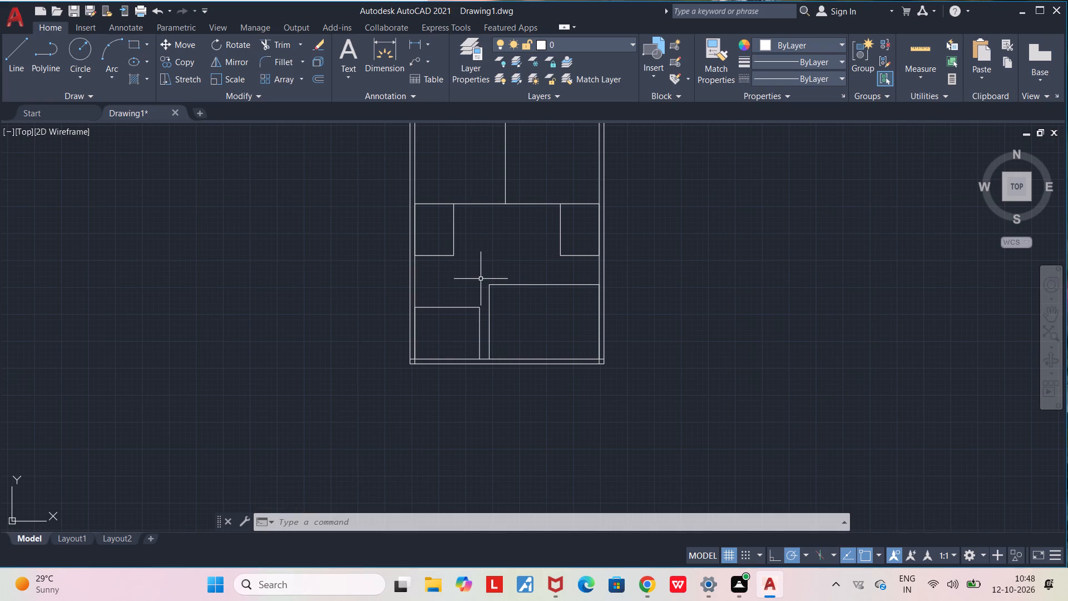
pyautogui.moveTo(462, 261); pyautogui.dragTo(471, 339, button='middle')
pyautogui.scroll(2, 458, 310)
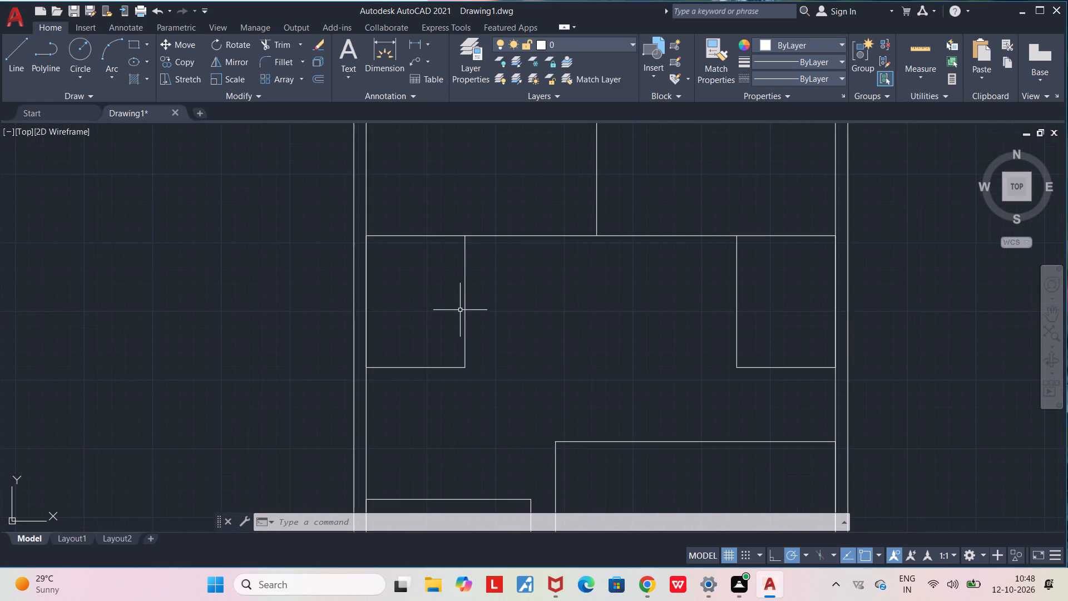
pyautogui.scroll(2, 460, 309)
pyautogui.press('o')
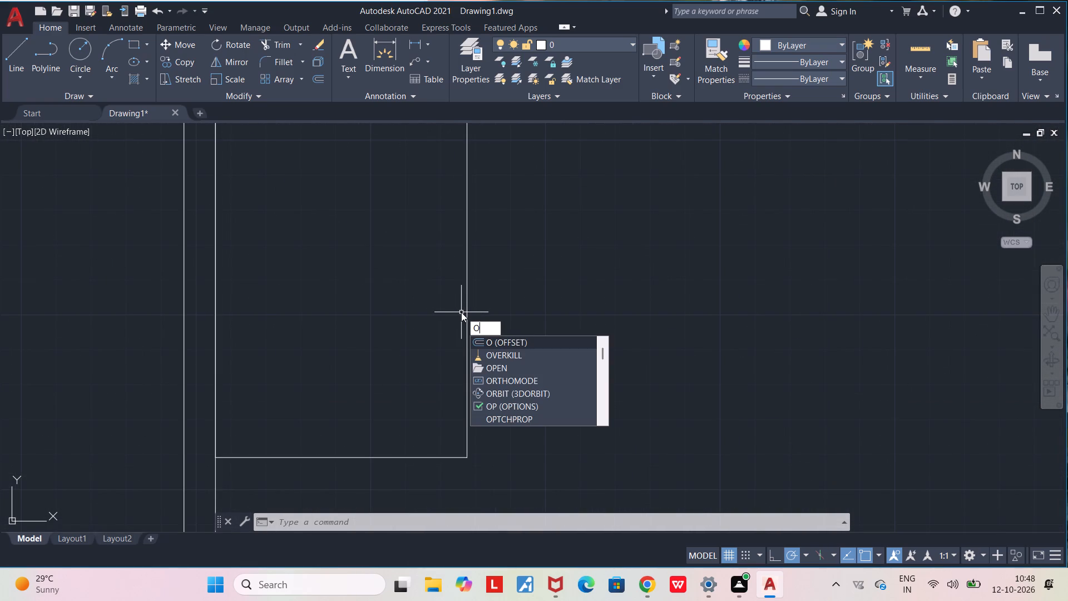
pyautogui.write('FF')
pyautogui.click(497, 342)
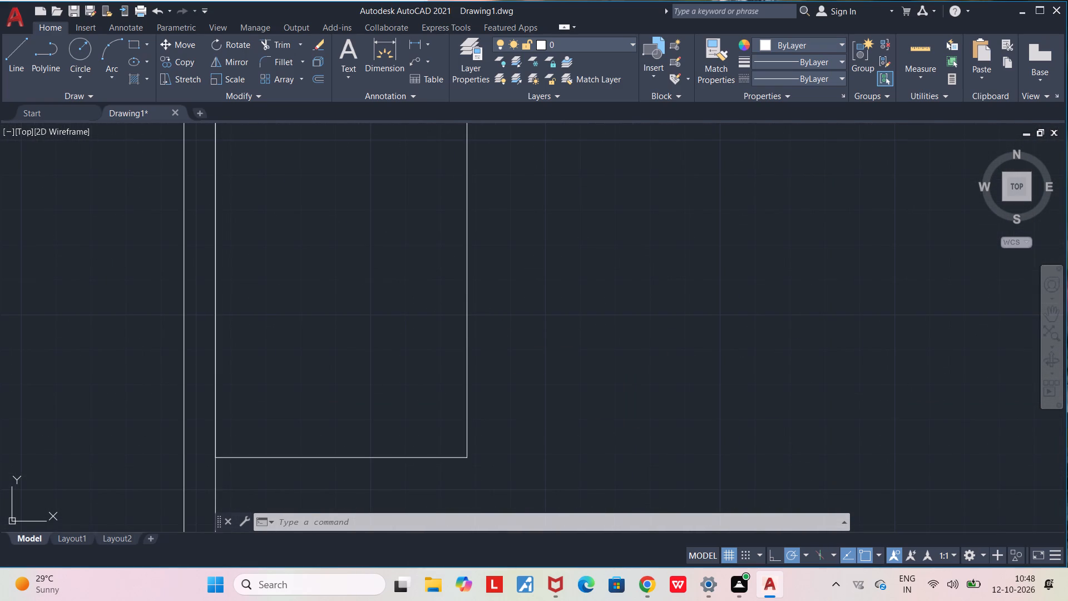
pyautogui.click(467, 273)
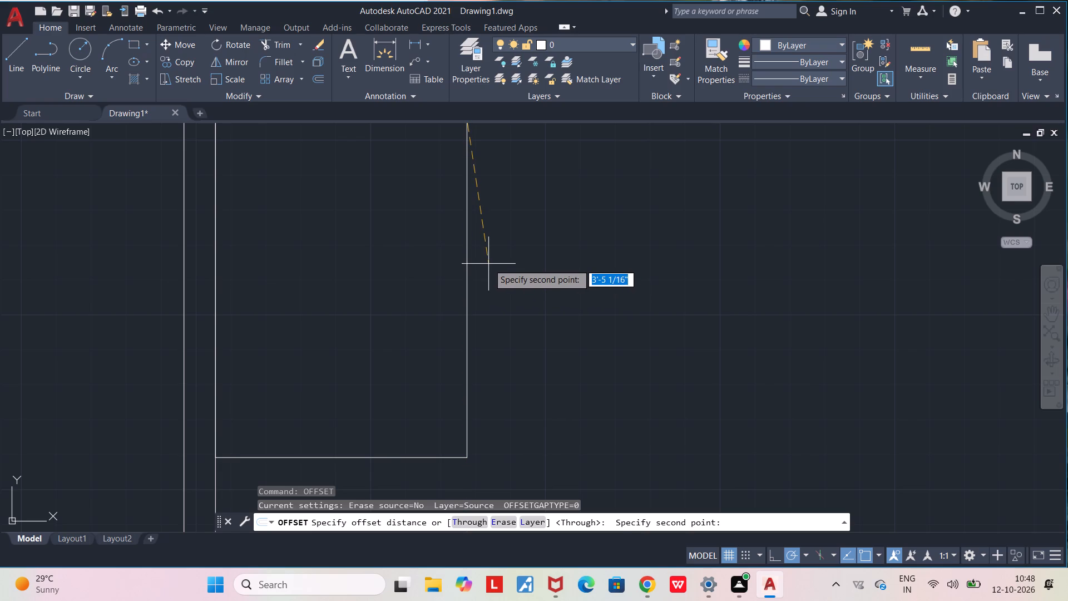
pyautogui.press('4')
pyautogui.write('.5"')
pyautogui.press('Return')
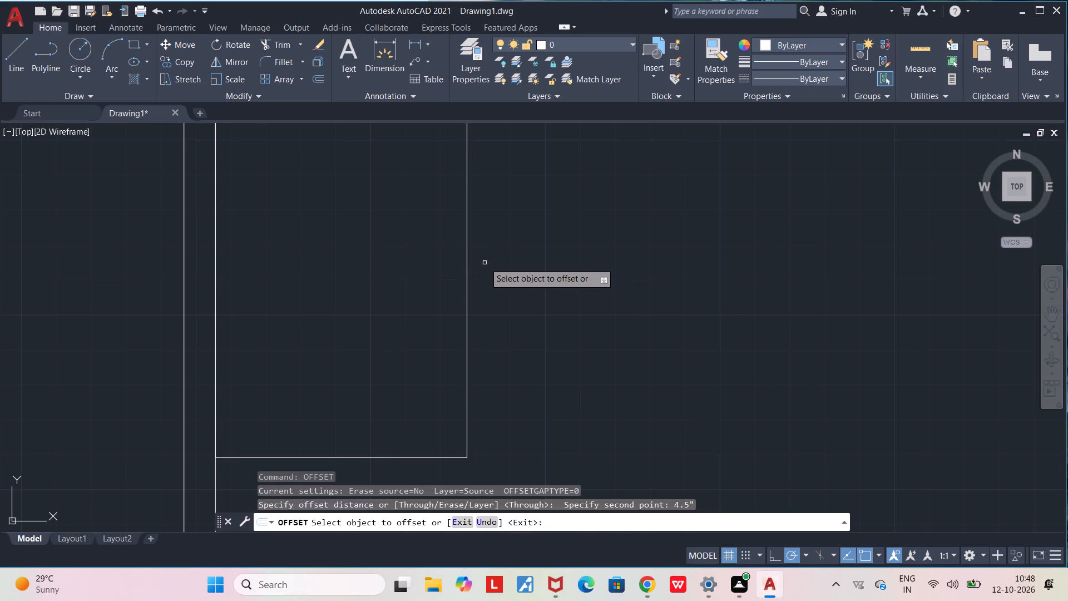
pyautogui.click(466, 259)
pyautogui.click(488, 266)
# Offset the bottom and right edges of the left 6' by 8' side room inward by 4.5".
pyautogui.scroll(-2, 490, 267)
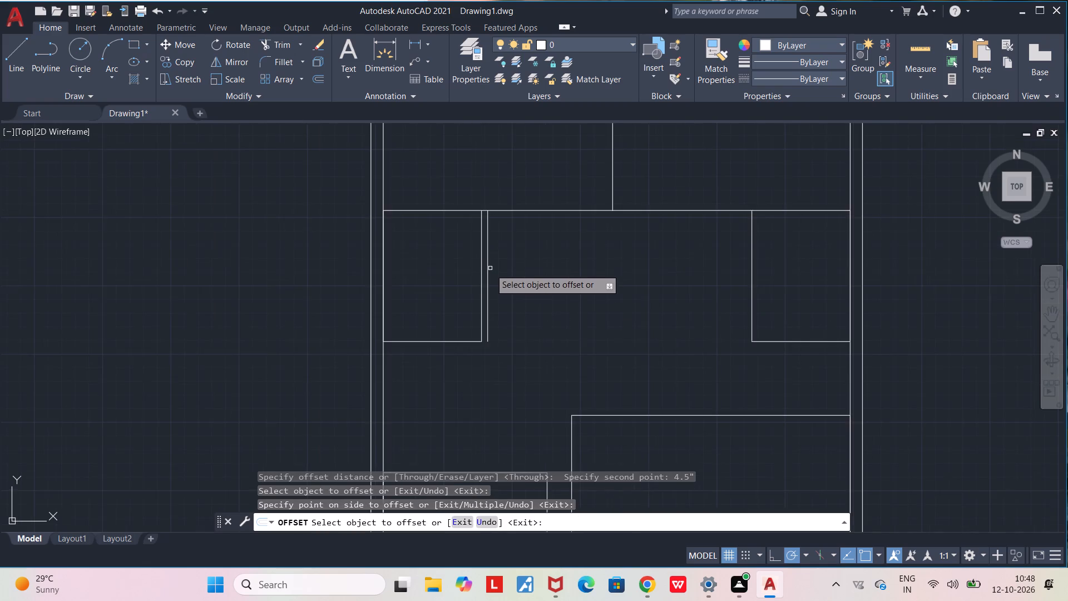
pyautogui.moveTo(490, 270); pyautogui.dragTo(512, 235, button='middle')
pyautogui.click(468, 306)
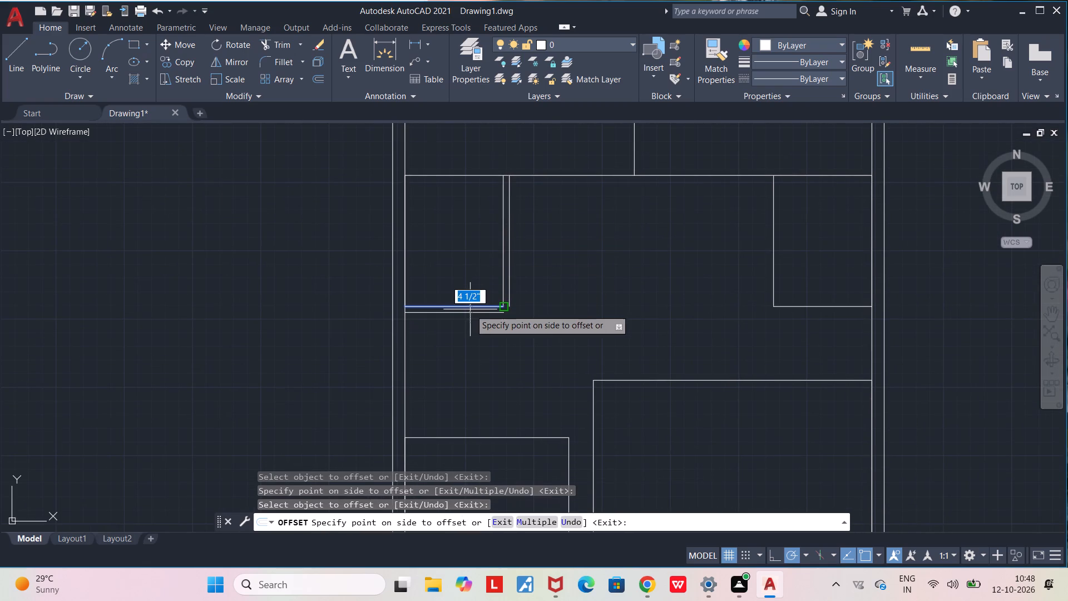
pyautogui.click(470, 309)
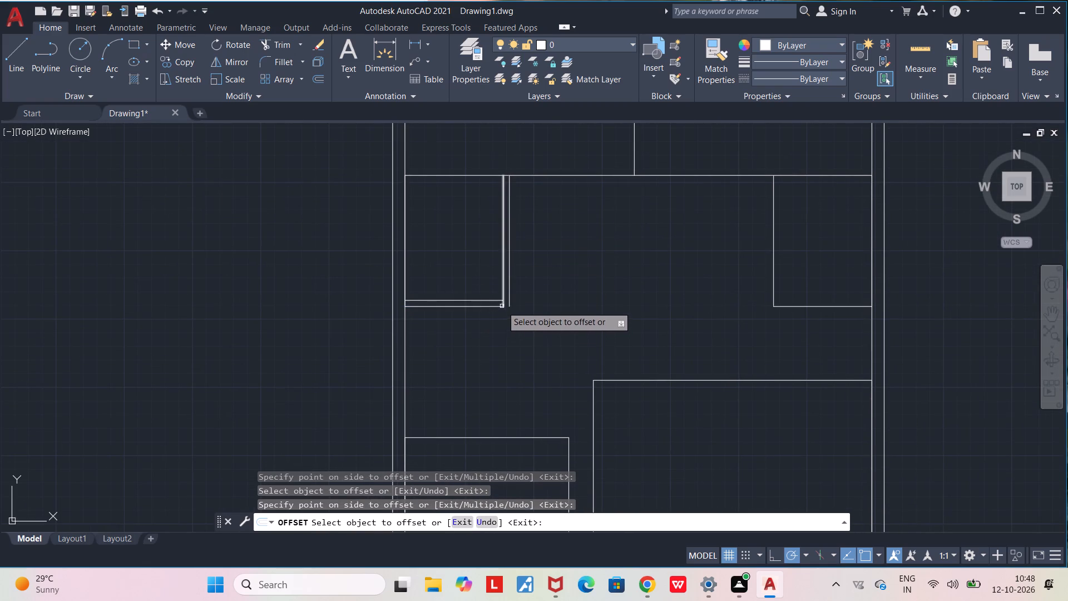
pyautogui.moveTo(506, 309); pyautogui.dragTo(525, 396, button='middle')
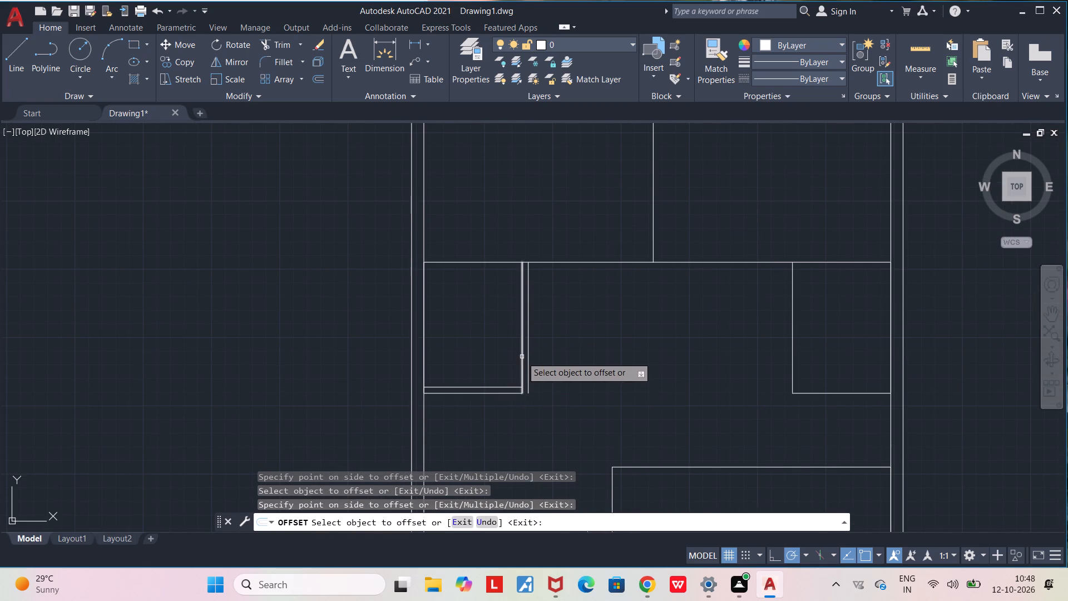
pyautogui.click(522, 357)
pyautogui.click(515, 354)
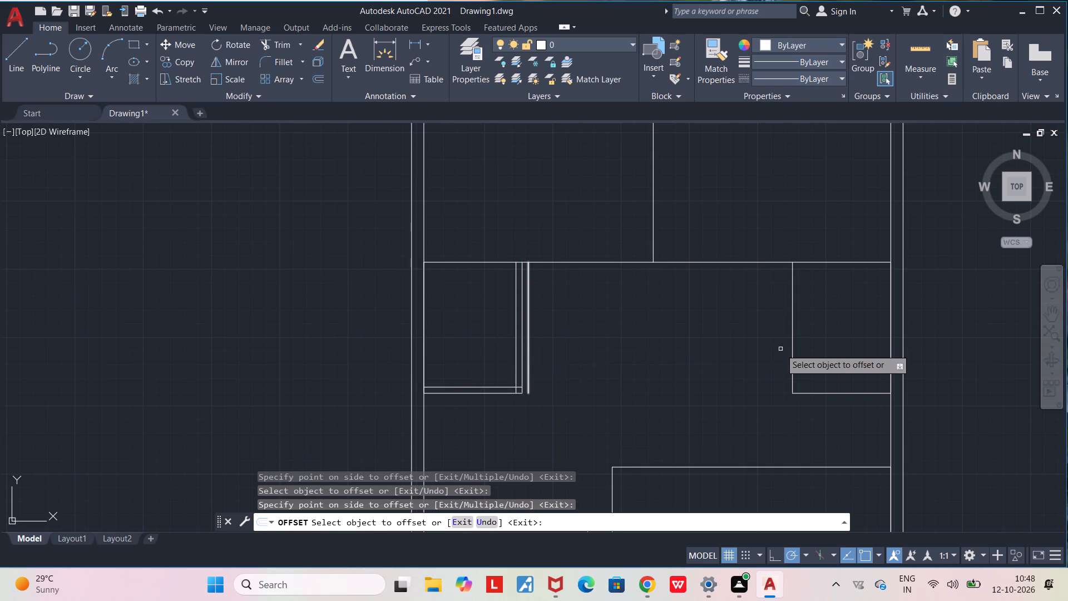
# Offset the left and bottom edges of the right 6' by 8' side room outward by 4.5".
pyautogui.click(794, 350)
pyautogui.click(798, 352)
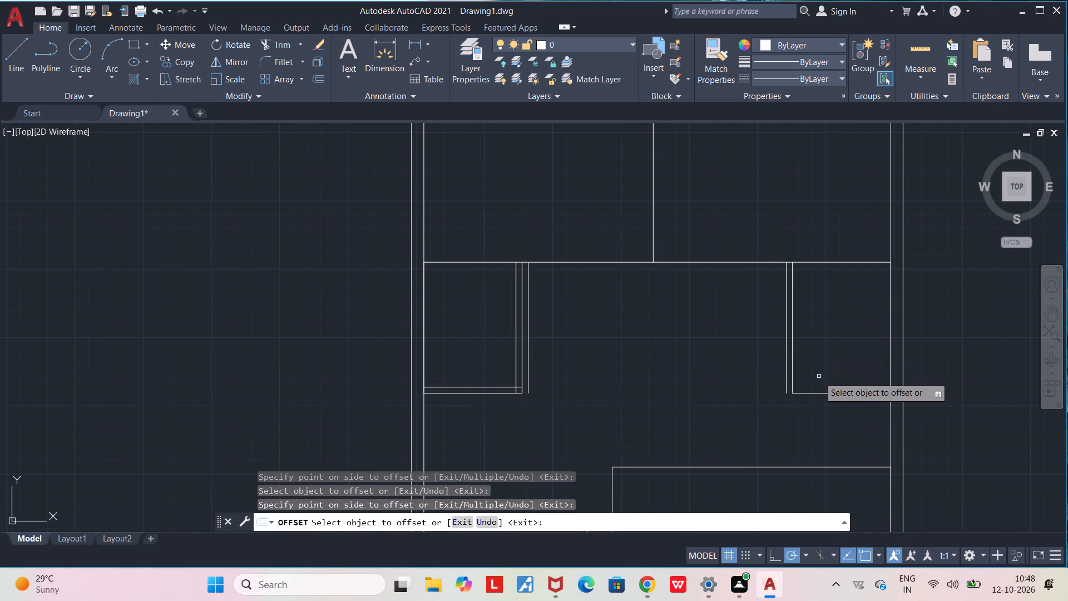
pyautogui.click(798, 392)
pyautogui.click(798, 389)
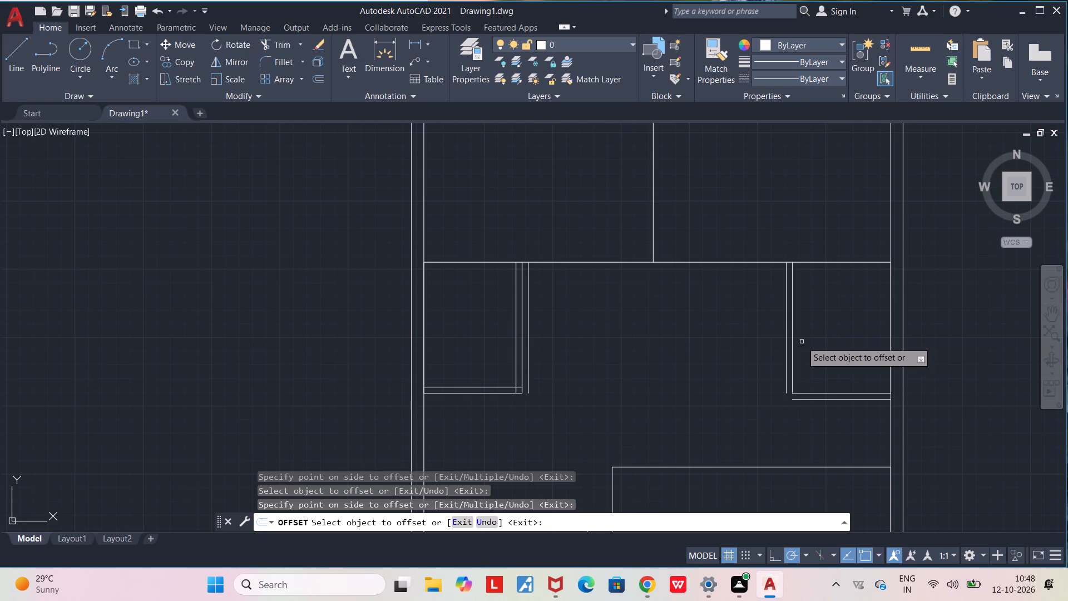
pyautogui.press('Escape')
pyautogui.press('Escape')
# Remove the outward offset lines of both 6' by 8' side rooms with Trim.
pyautogui.press('t')
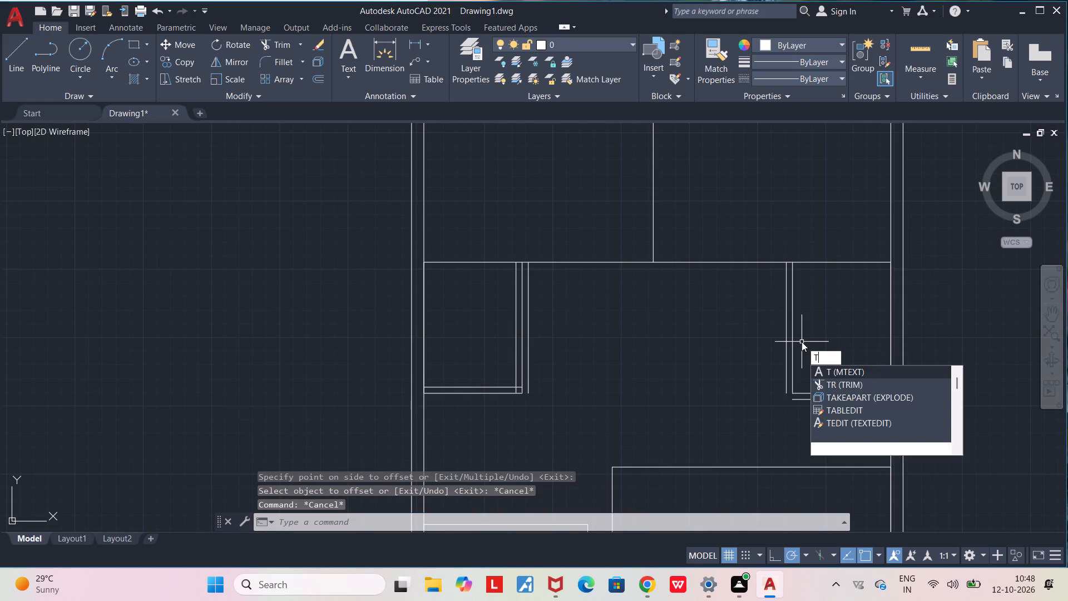
pyautogui.press('r')
pyautogui.press('Return')
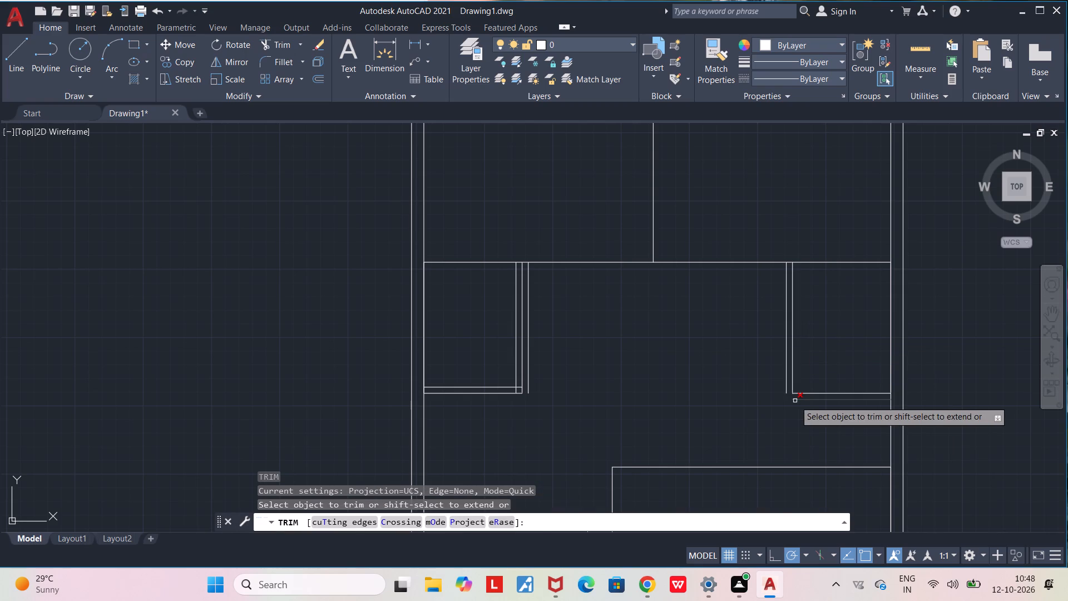
pyautogui.click(795, 401)
pyautogui.click(786, 381)
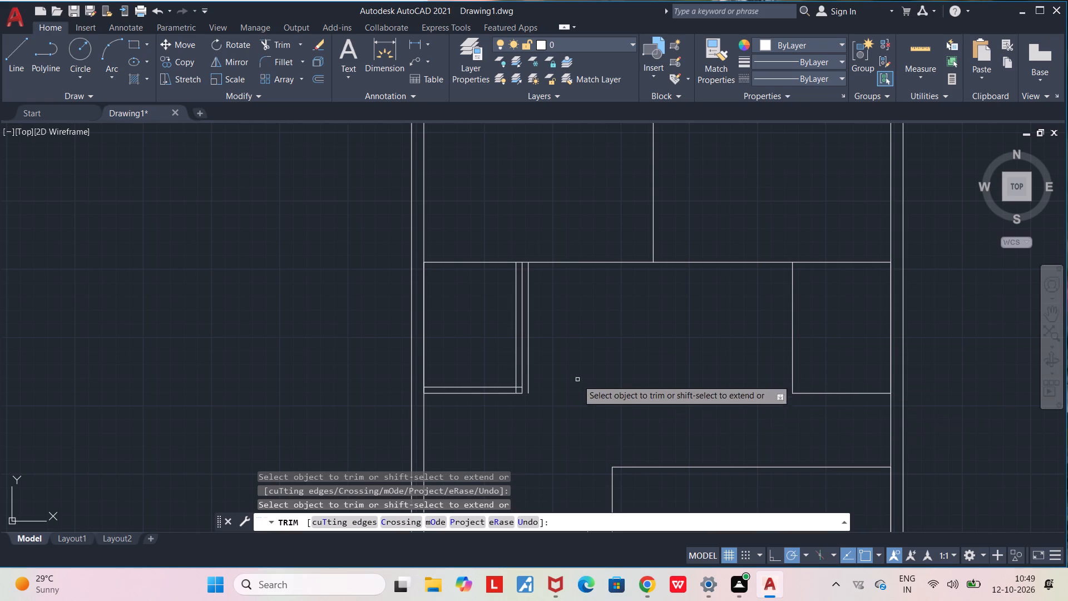
pyautogui.click(526, 355)
pyautogui.scroll(1, 646, 427)
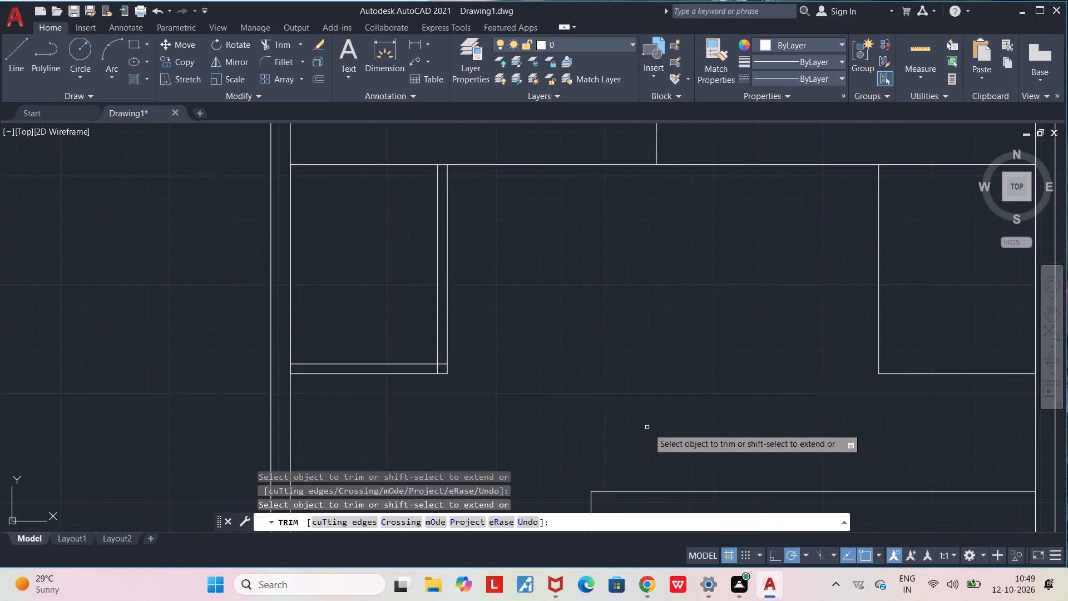
pyautogui.scroll(1, 652, 430)
pyautogui.moveTo(638, 422); pyautogui.dragTo(560, 411, button='middle')
pyautogui.scroll(-2, 560, 411)
pyautogui.press('Escape')
pyautogui.press('Escape')
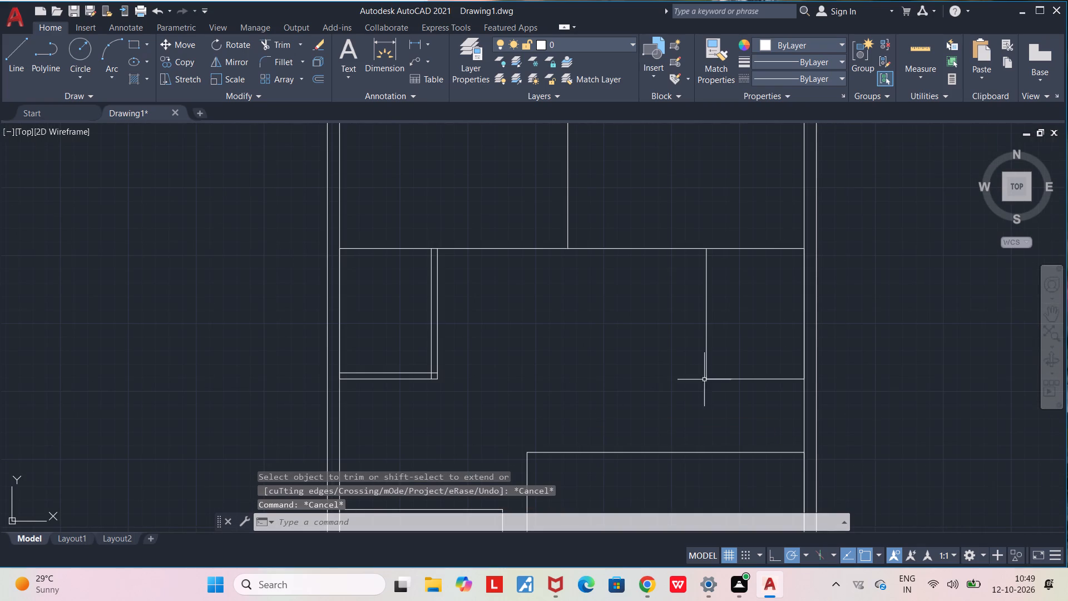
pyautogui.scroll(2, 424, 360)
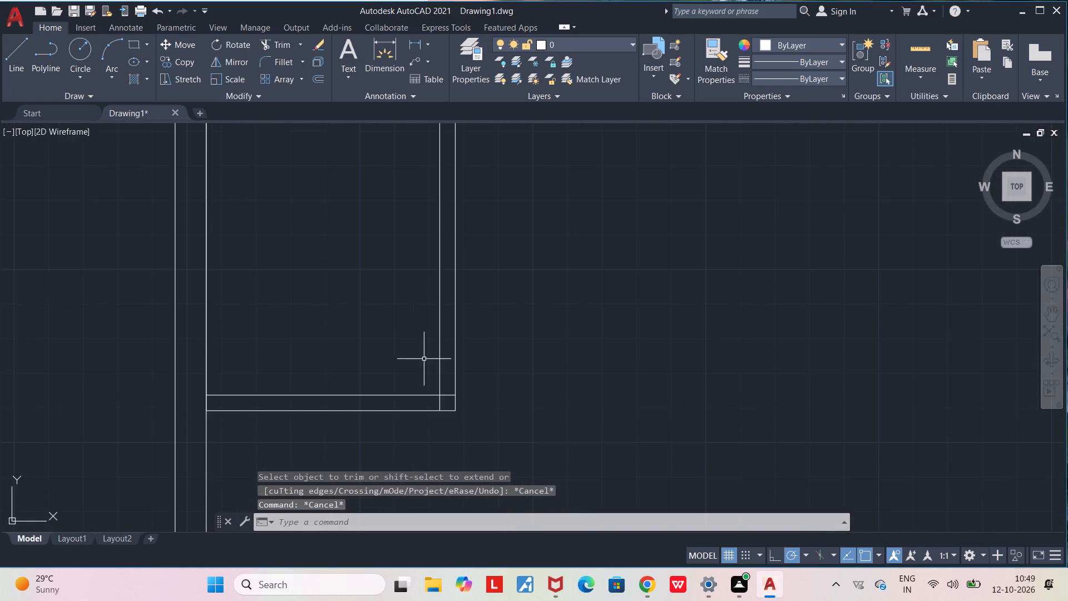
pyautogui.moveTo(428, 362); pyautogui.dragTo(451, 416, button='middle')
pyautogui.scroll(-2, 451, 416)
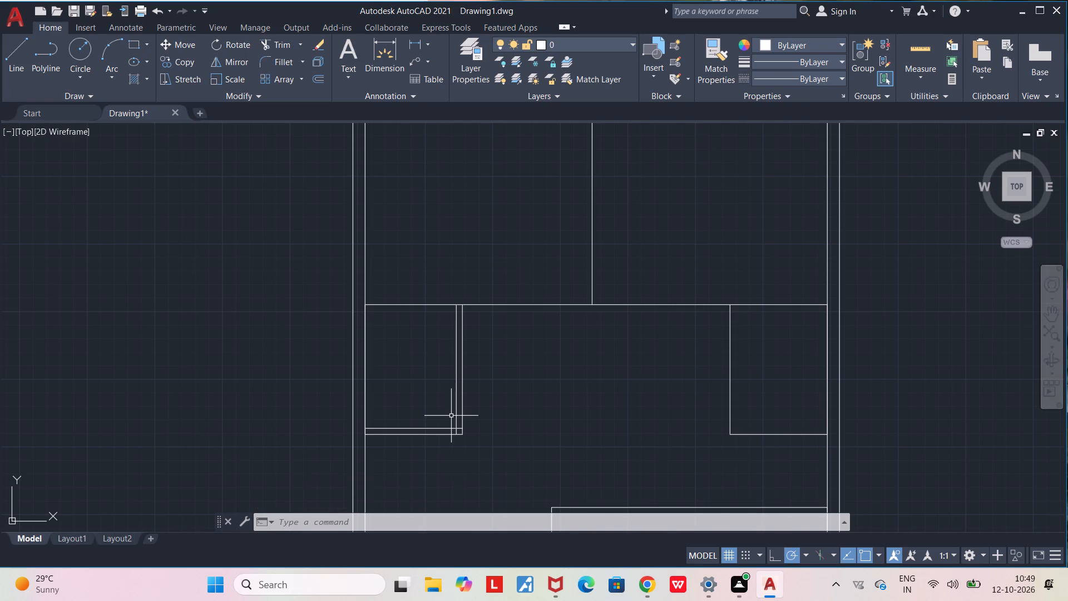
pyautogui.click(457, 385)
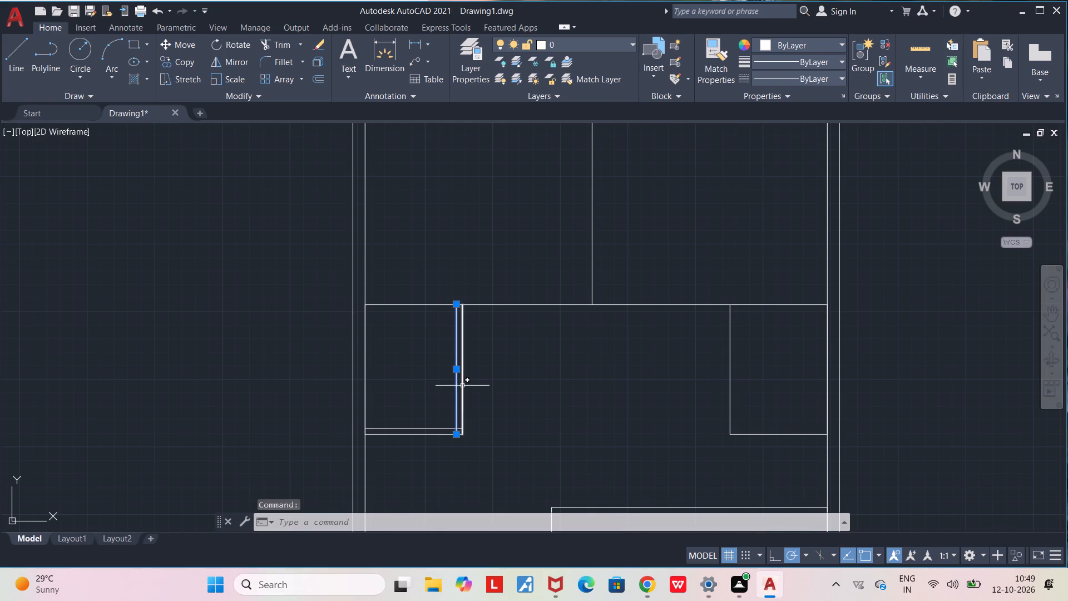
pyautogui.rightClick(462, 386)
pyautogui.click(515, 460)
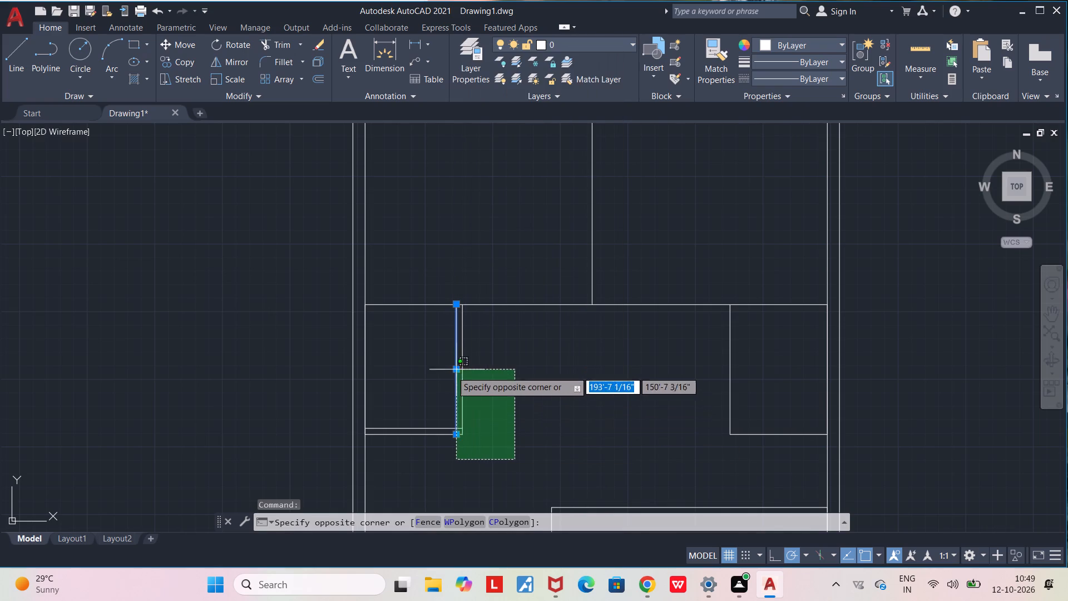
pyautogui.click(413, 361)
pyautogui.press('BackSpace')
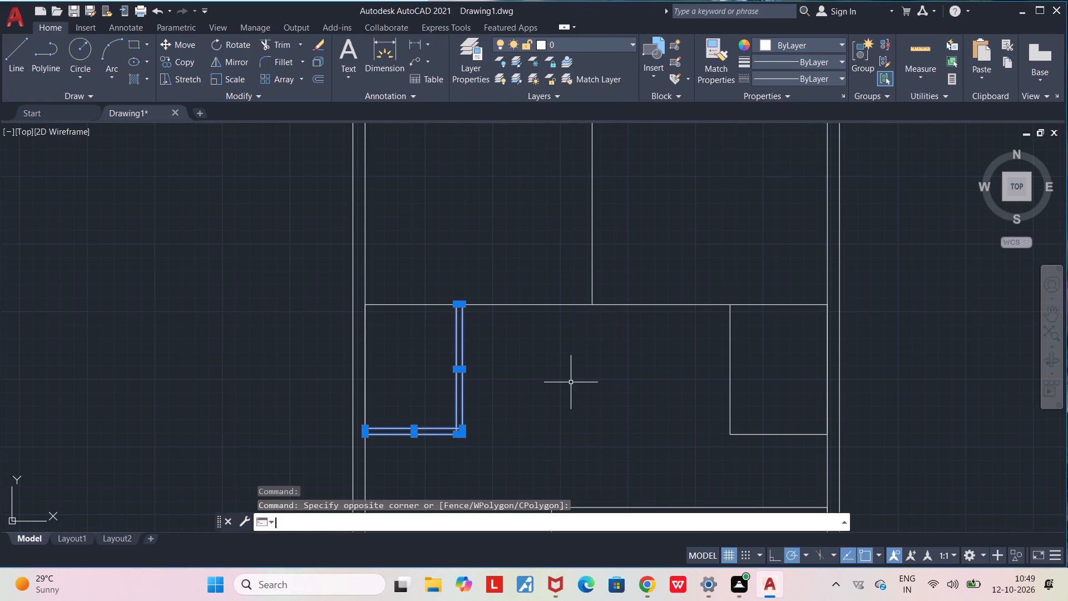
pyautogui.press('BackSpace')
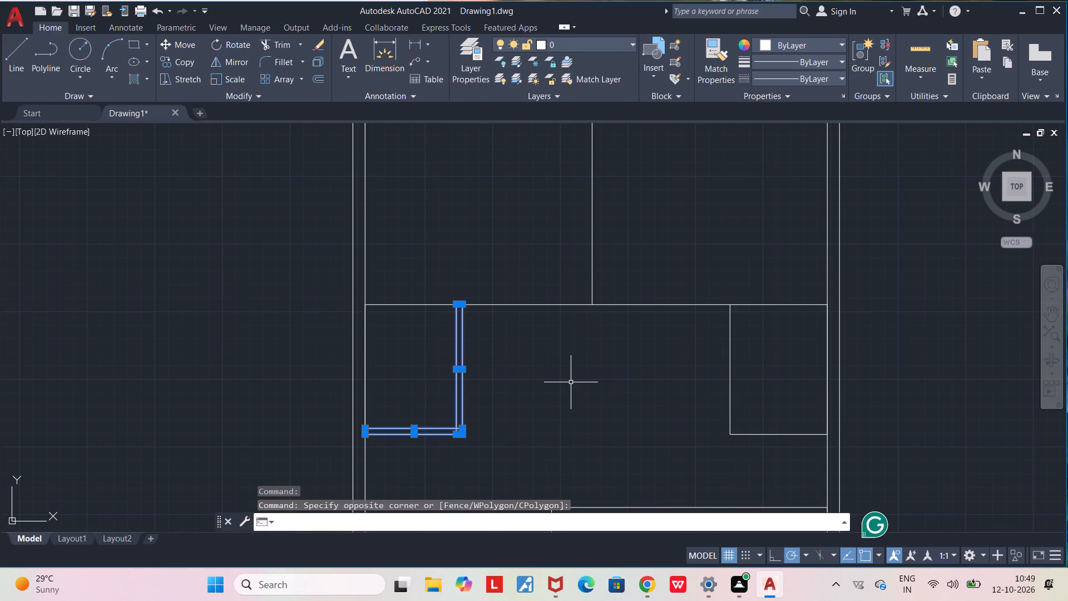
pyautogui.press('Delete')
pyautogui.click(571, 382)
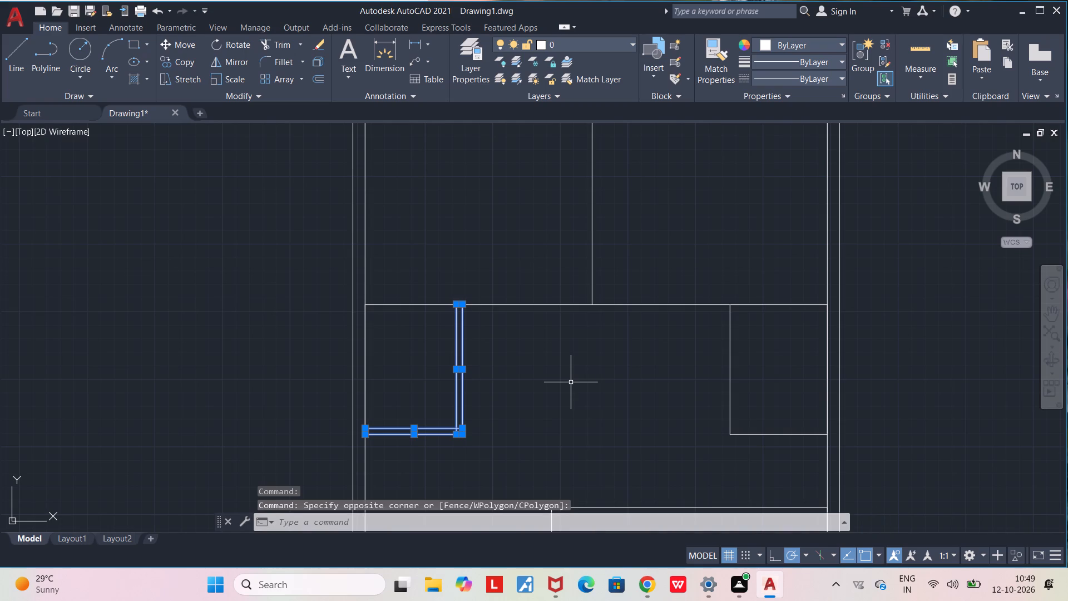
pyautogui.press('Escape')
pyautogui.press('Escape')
# Erase the double lines forming the right and bottom walls of the left 6' by 8' side room.
pyautogui.moveTo(429, 370); pyautogui.dragTo(471, 444)
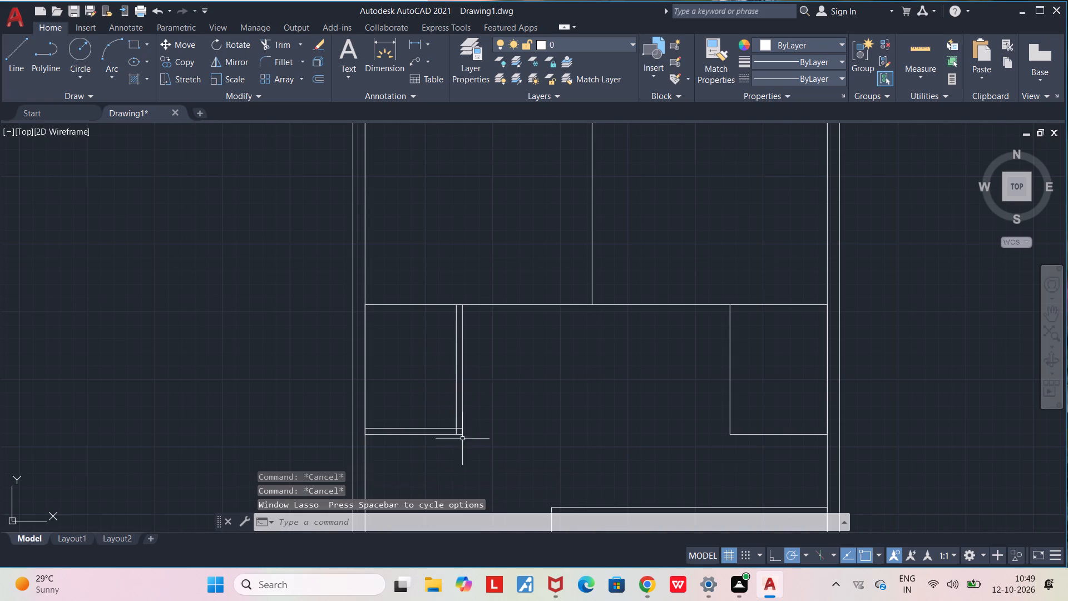
pyautogui.click(427, 357)
pyautogui.click(487, 460)
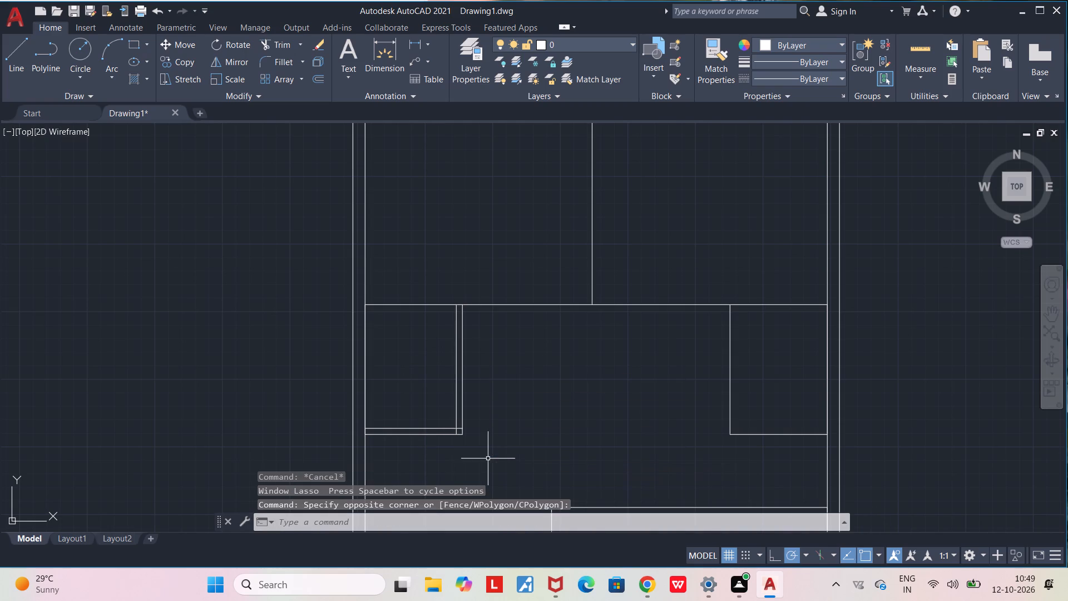
pyautogui.click(491, 465)
pyautogui.click(408, 361)
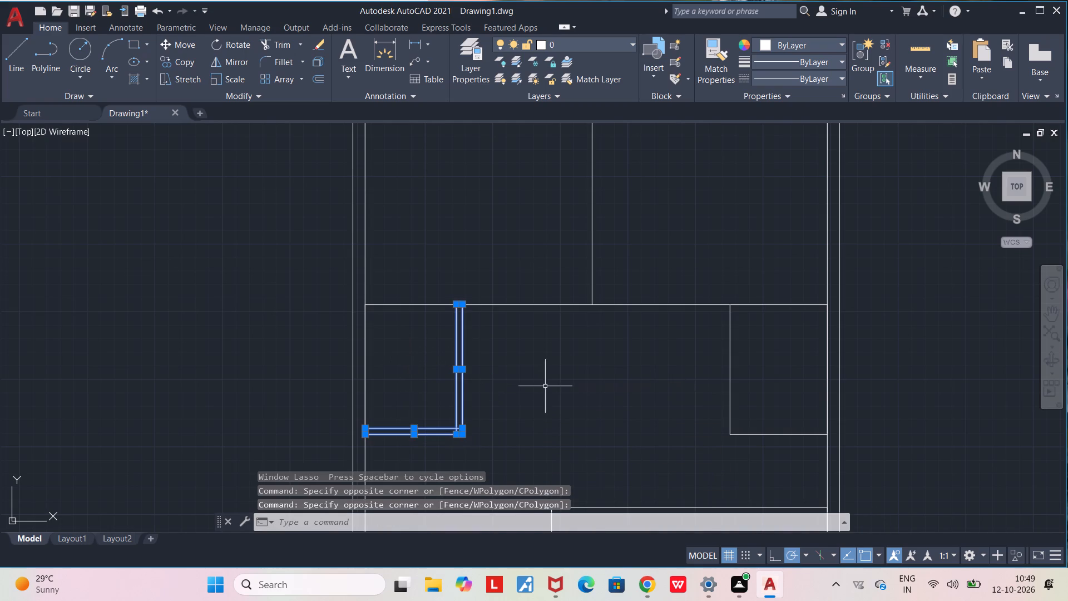
pyautogui.press('Delete')
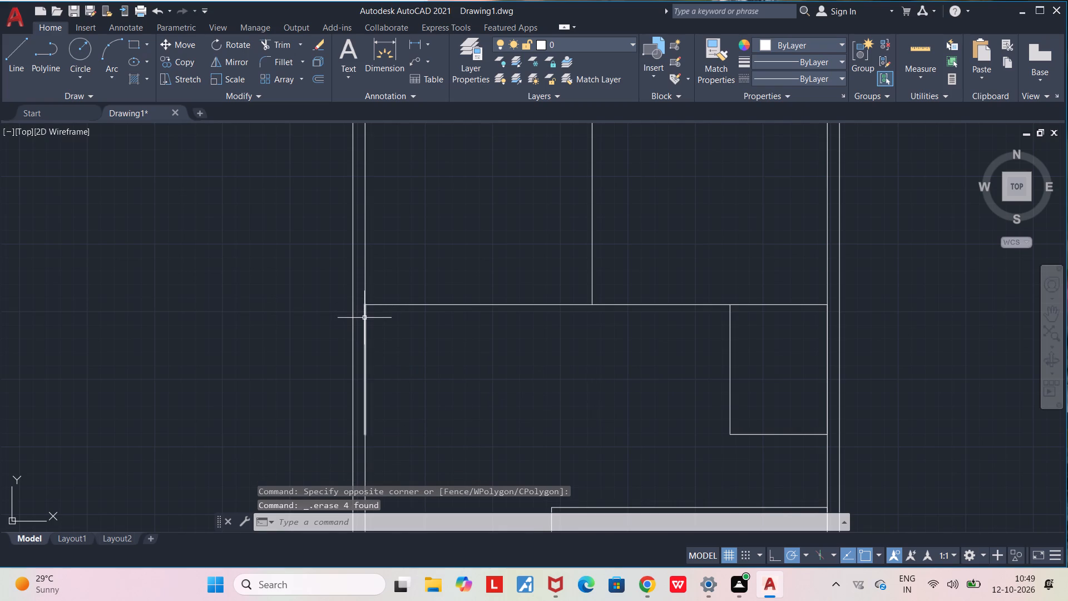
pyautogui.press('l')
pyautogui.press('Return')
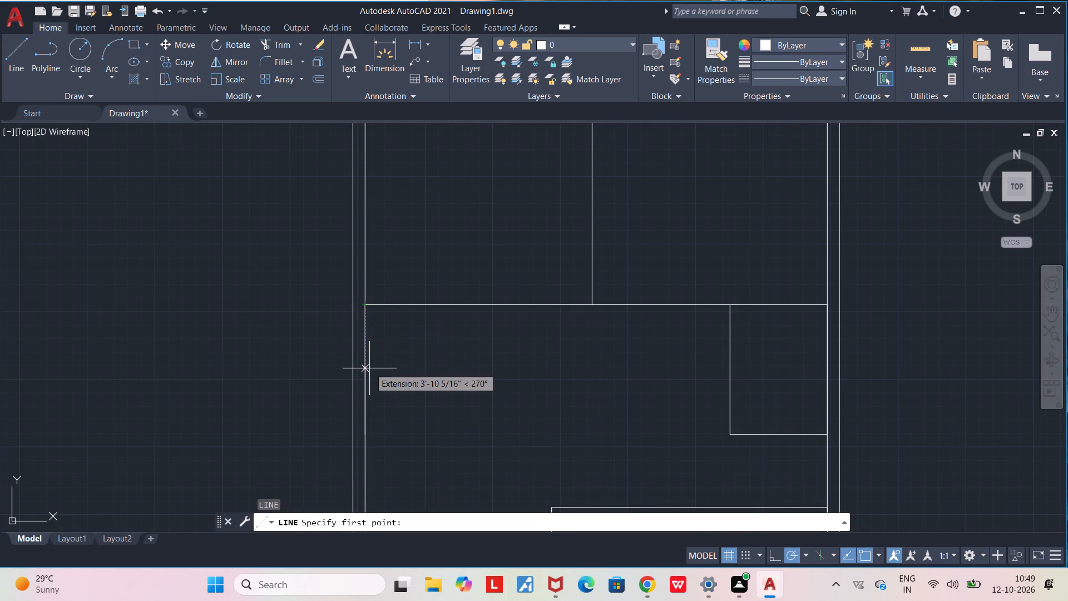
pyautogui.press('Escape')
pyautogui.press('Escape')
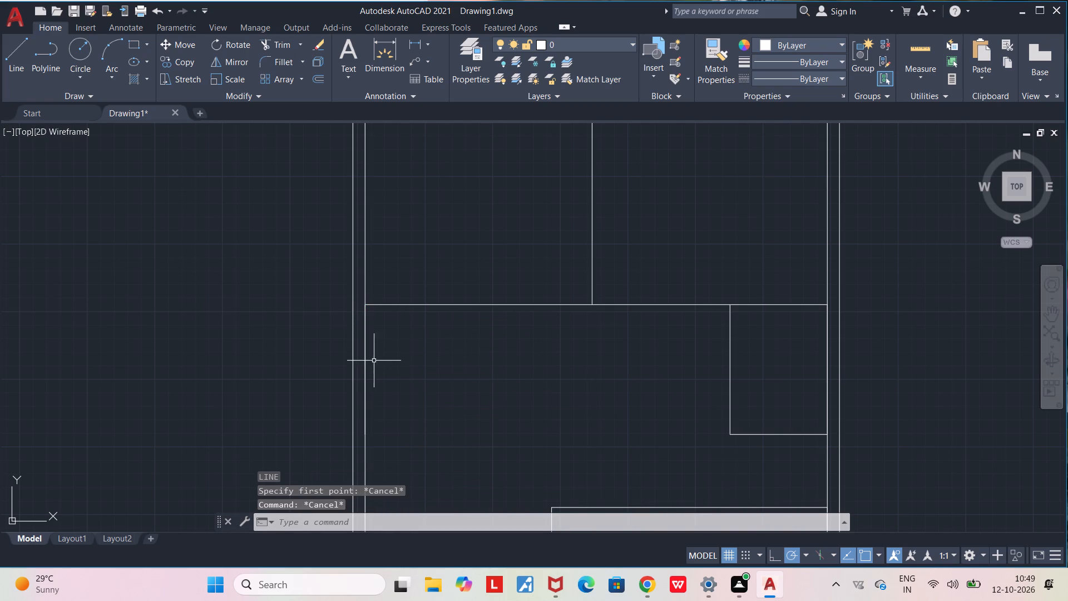
# Erase the left side room's leftover left edge overlapping the inner line of the outer wall.
pyautogui.click(367, 355)
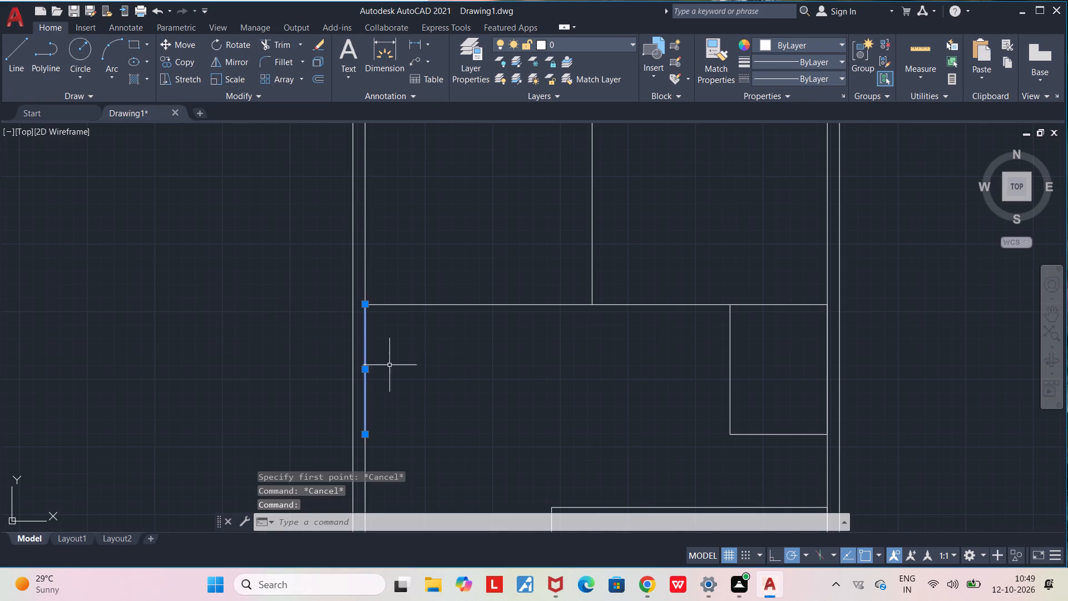
pyautogui.press('Delete')
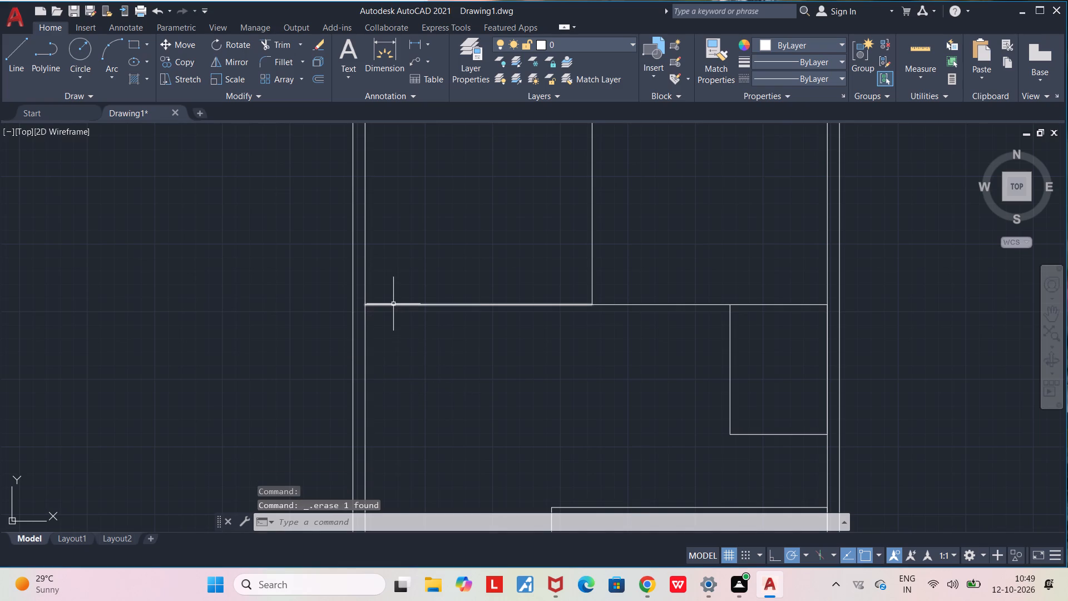
# Check the two main rooms' edges and the inner outer-wall lines for overlapping segments.
pyautogui.click(394, 304)
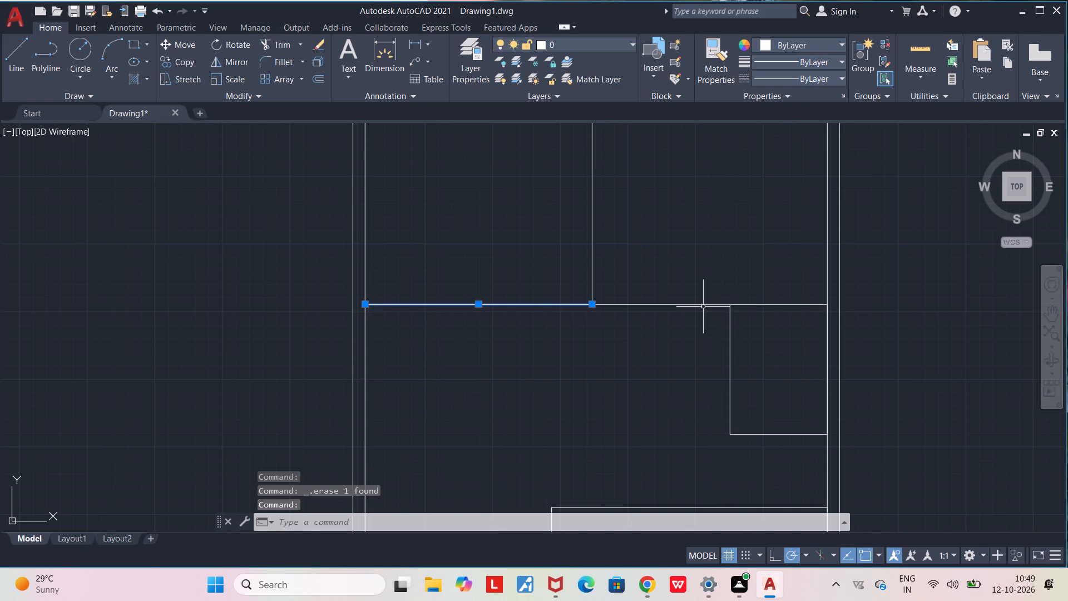
pyautogui.click(703, 307)
pyautogui.click(592, 155)
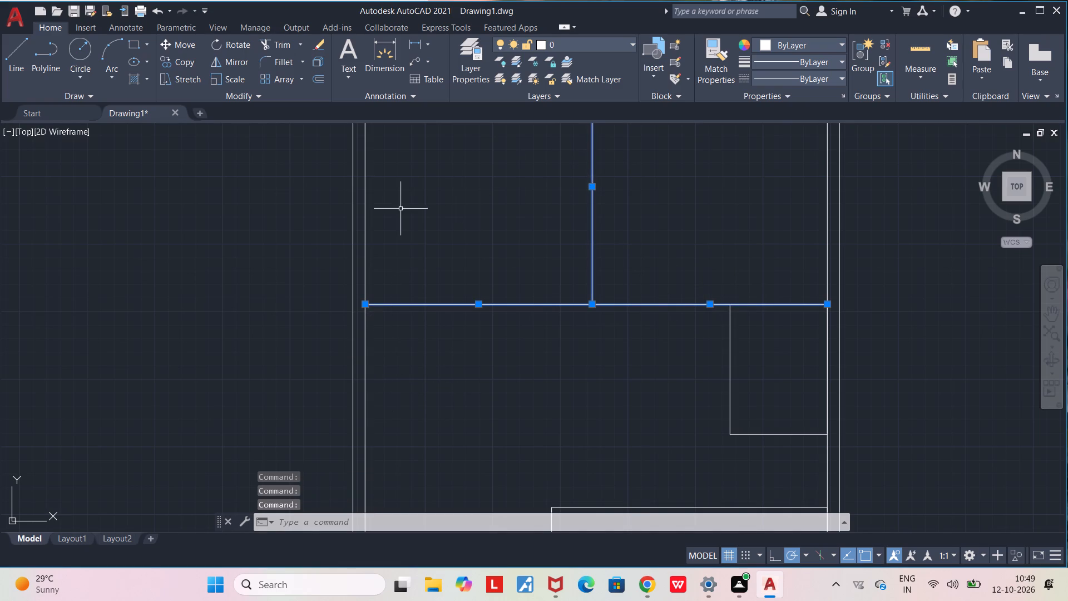
pyautogui.click(367, 175)
pyautogui.click(422, 198)
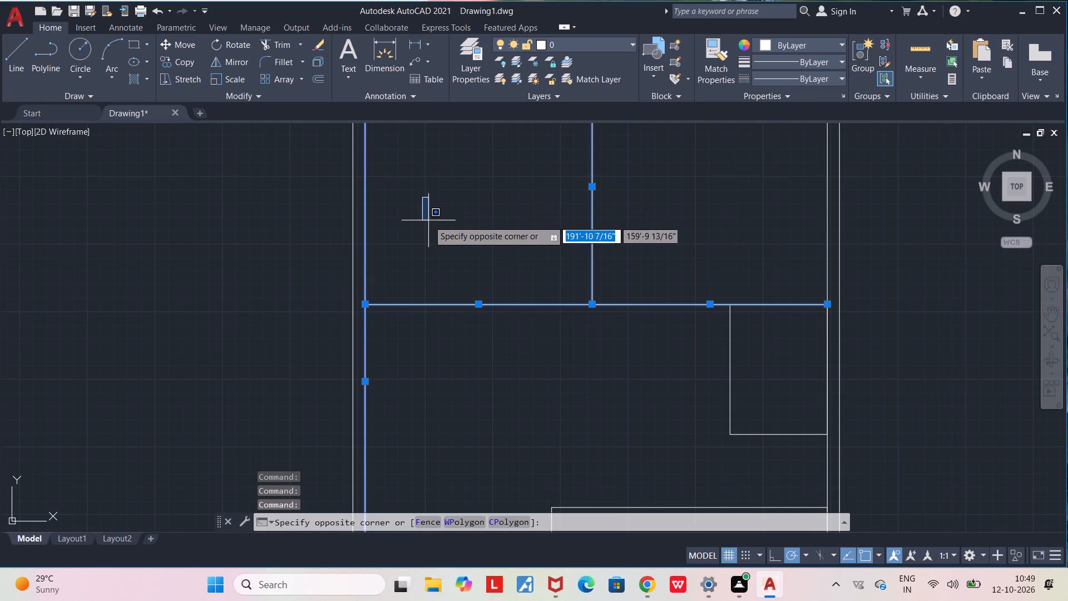
pyautogui.press('Escape')
pyautogui.press('Escape')
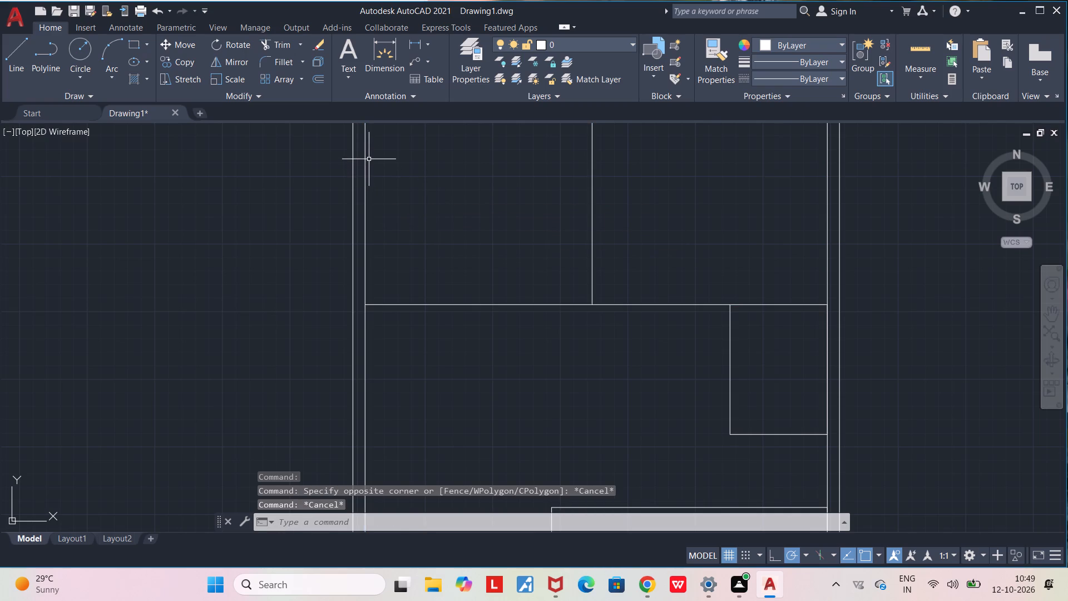
pyautogui.moveTo(478, 229); pyautogui.dragTo(482, 346, button='middle')
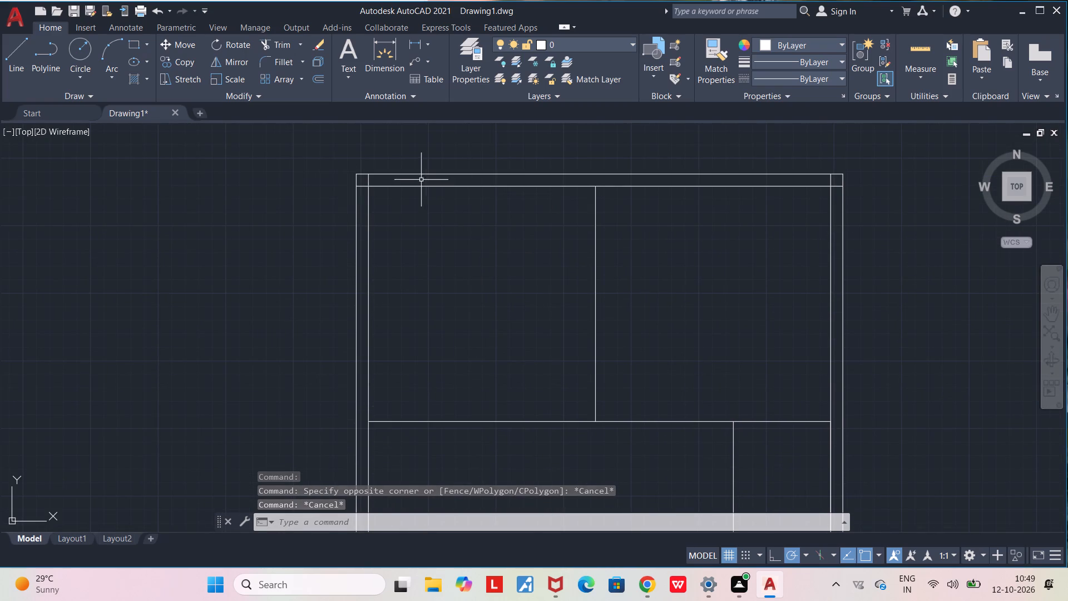
pyautogui.click(830, 221)
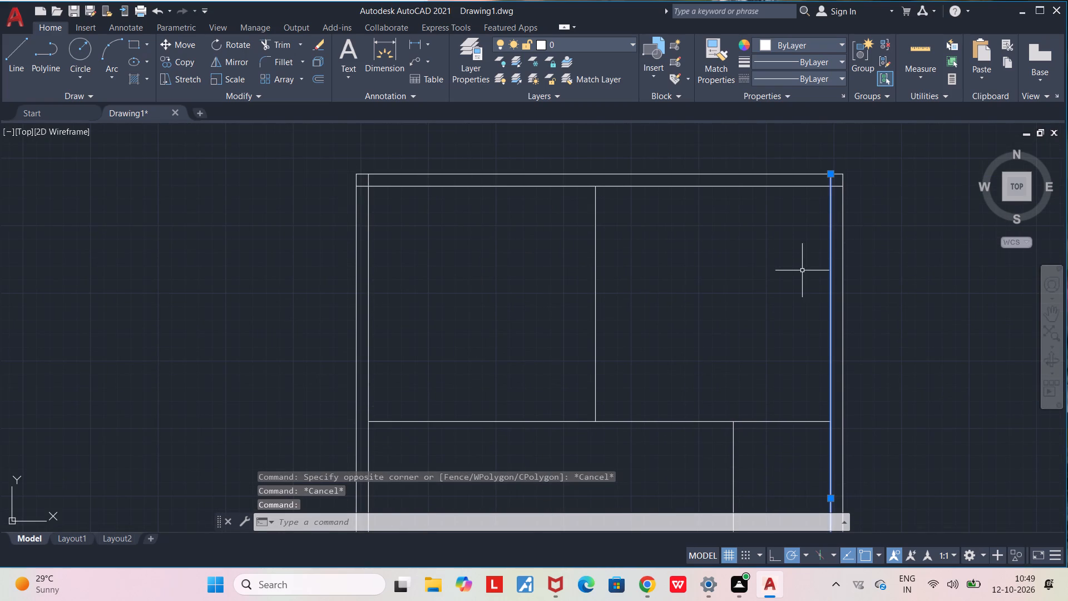
pyautogui.press('Escape')
# Erase the lower left room's left edge and the lower right room's right edge where they overlap the outer wall's inner lines.
pyautogui.scroll(-4, 802, 270)
pyautogui.scroll(4, 769, 334)
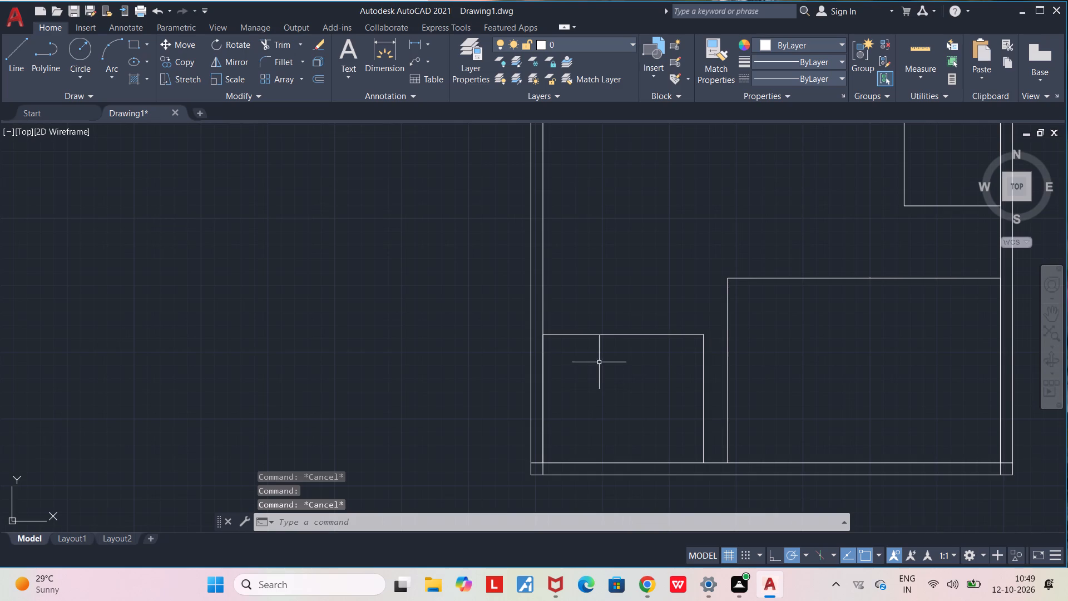
pyautogui.click(544, 383)
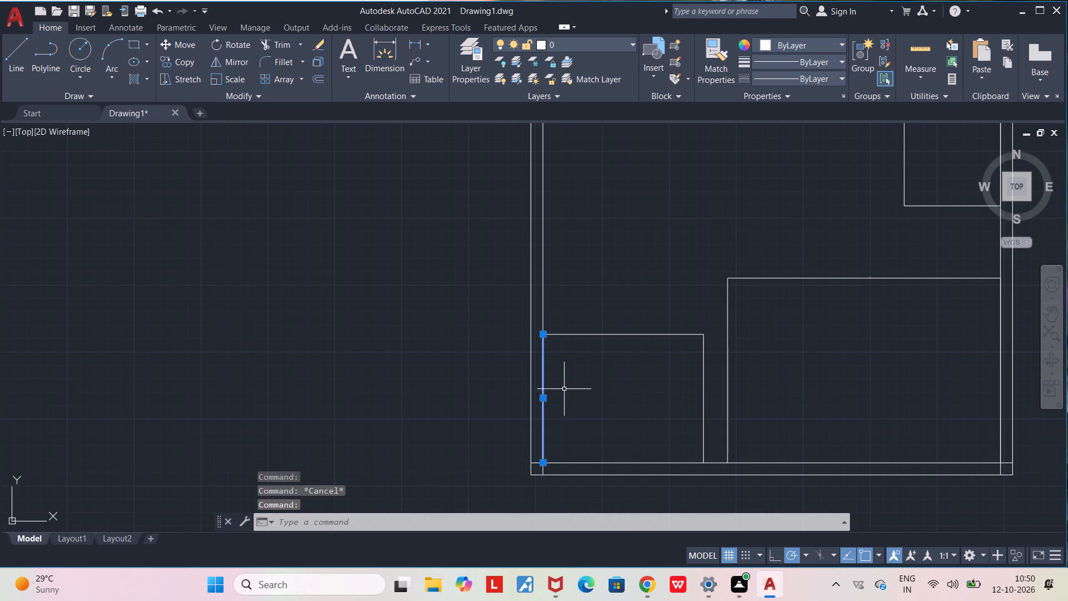
pyautogui.press('BackSpace')
pyautogui.press('Delete')
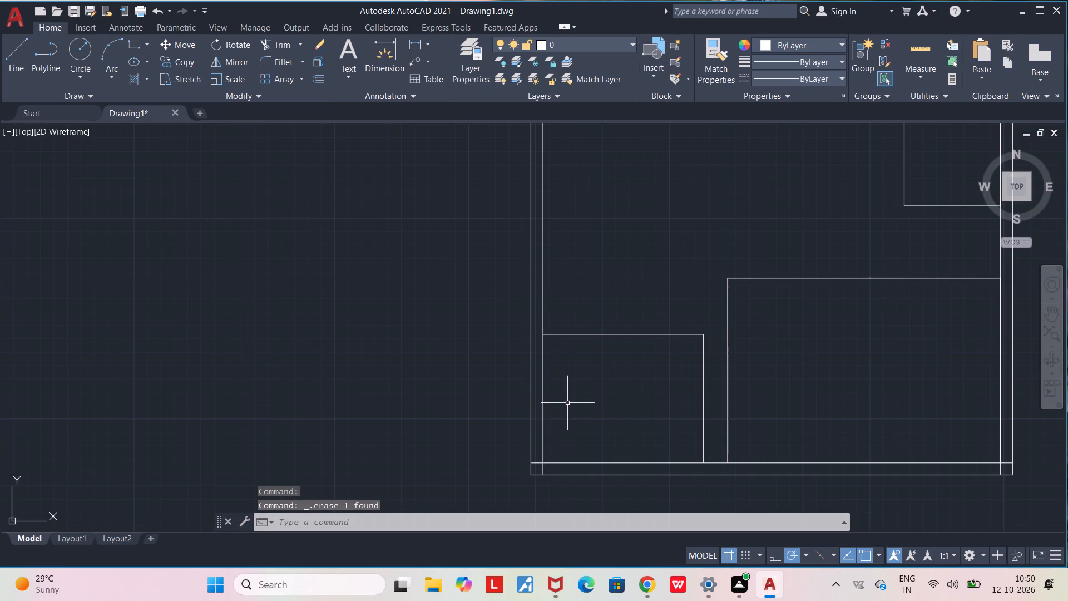
pyautogui.scroll(1, 568, 401)
pyautogui.moveTo(570, 404); pyautogui.dragTo(369, 395, button='middle')
pyautogui.scroll(-2, 369, 395)
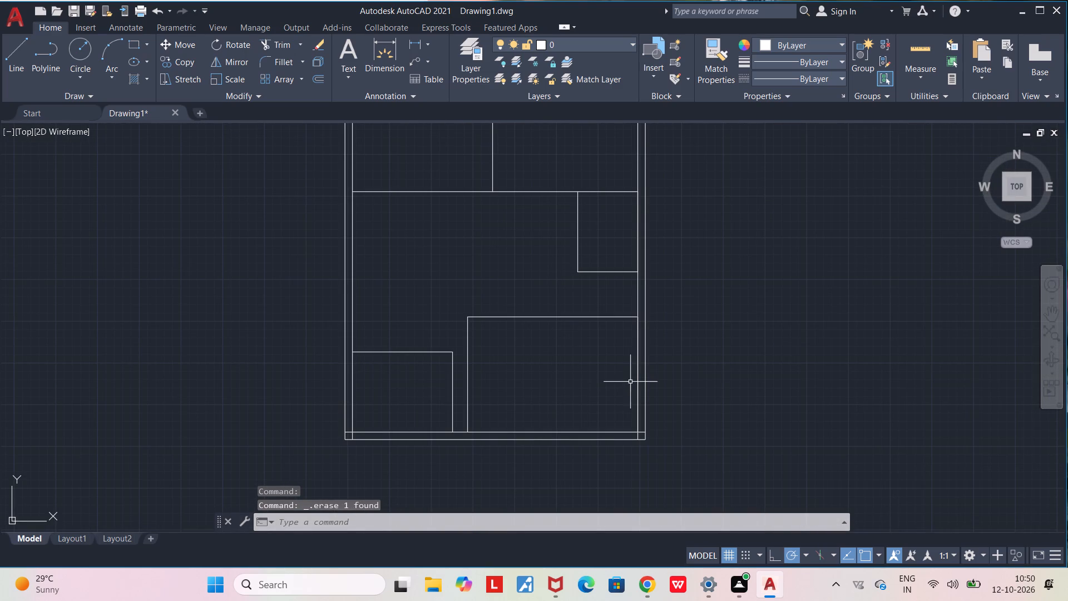
pyautogui.click(637, 382)
pyautogui.press('Delete')
# Erase the right side room's right edge overlapping the inner line of the outer wall.
pyautogui.moveTo(458, 319); pyautogui.dragTo(478, 422, button='middle')
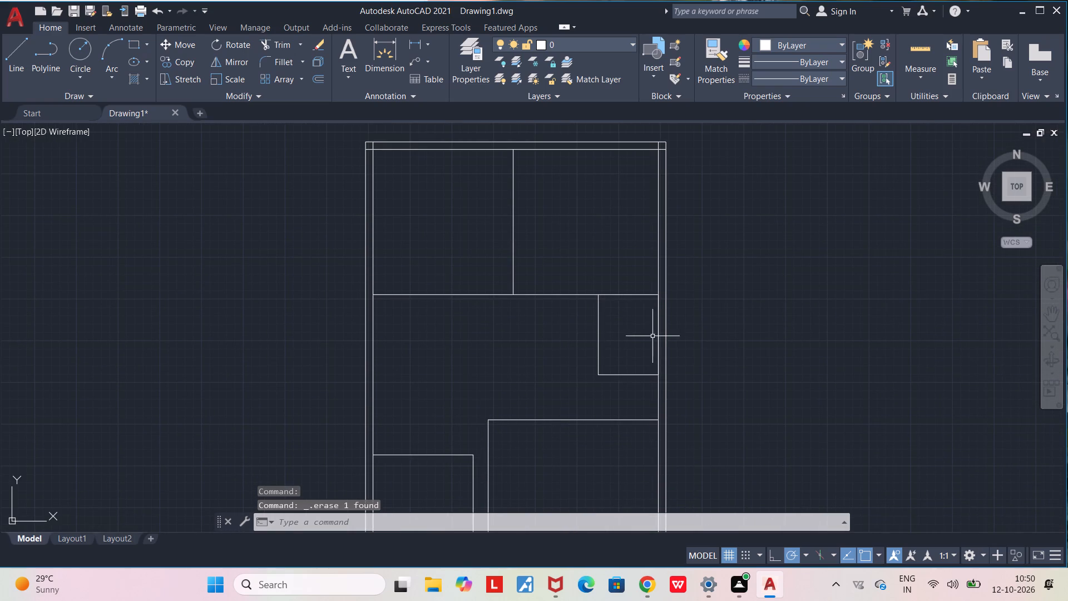
pyautogui.click(660, 338)
pyautogui.press('Delete')
# Check the left and right inner lines of the outer wall for remaining overlapping segments.
pyautogui.click(660, 248)
pyautogui.moveTo(655, 262); pyautogui.dragTo(658, 269, button='middle')
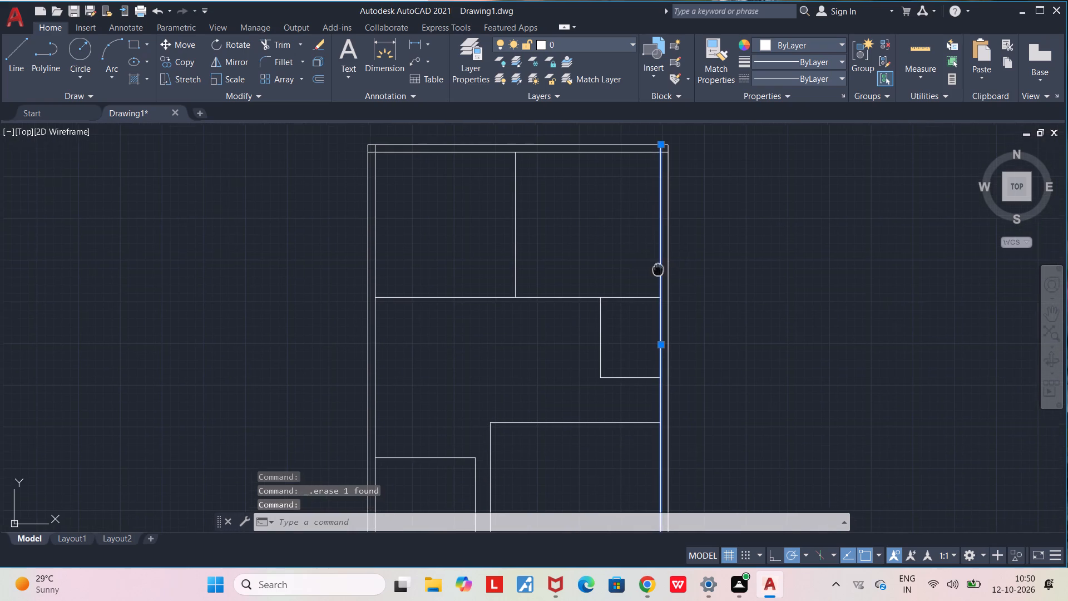
pyautogui.moveTo(658, 269); pyautogui.dragTo(668, 346, button='middle')
pyautogui.click(385, 313)
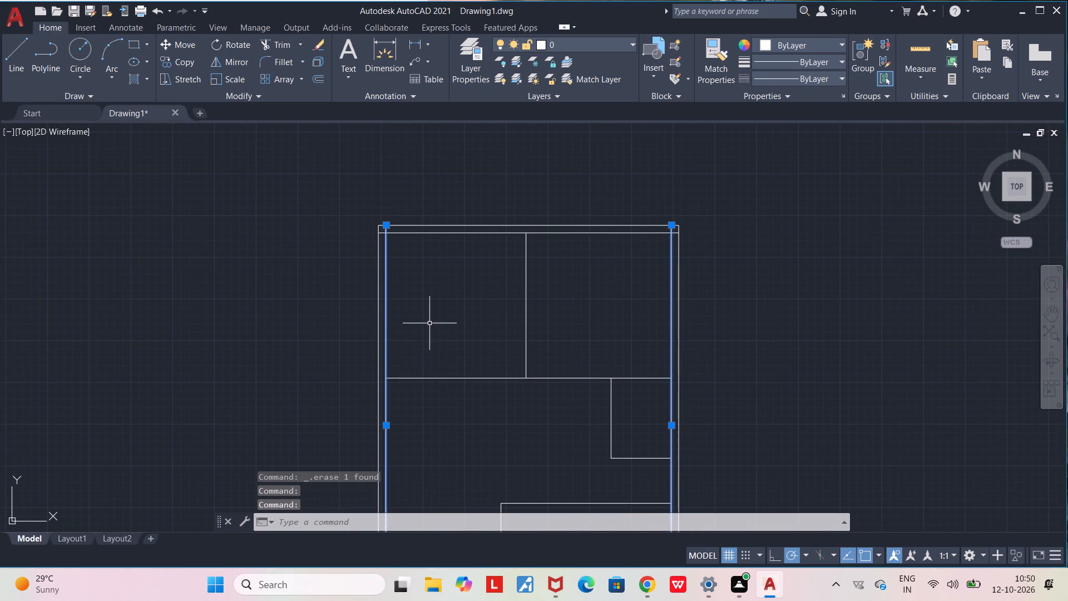
pyautogui.moveTo(434, 322); pyautogui.dragTo(477, 295, button='middle')
pyautogui.scroll(-2, 477, 298)
pyautogui.click(689, 236)
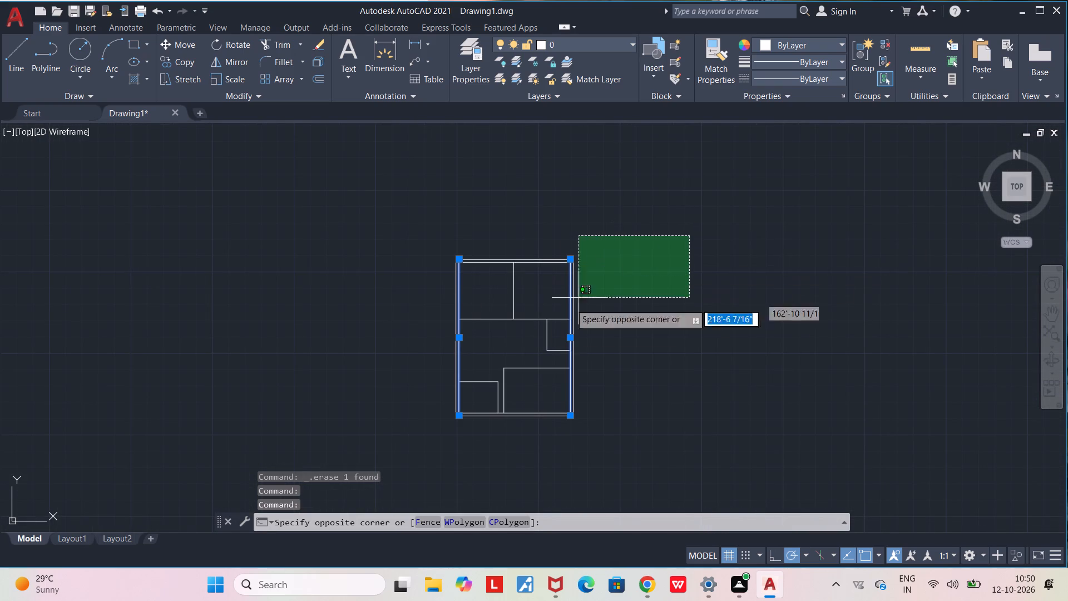
pyautogui.press('Escape')
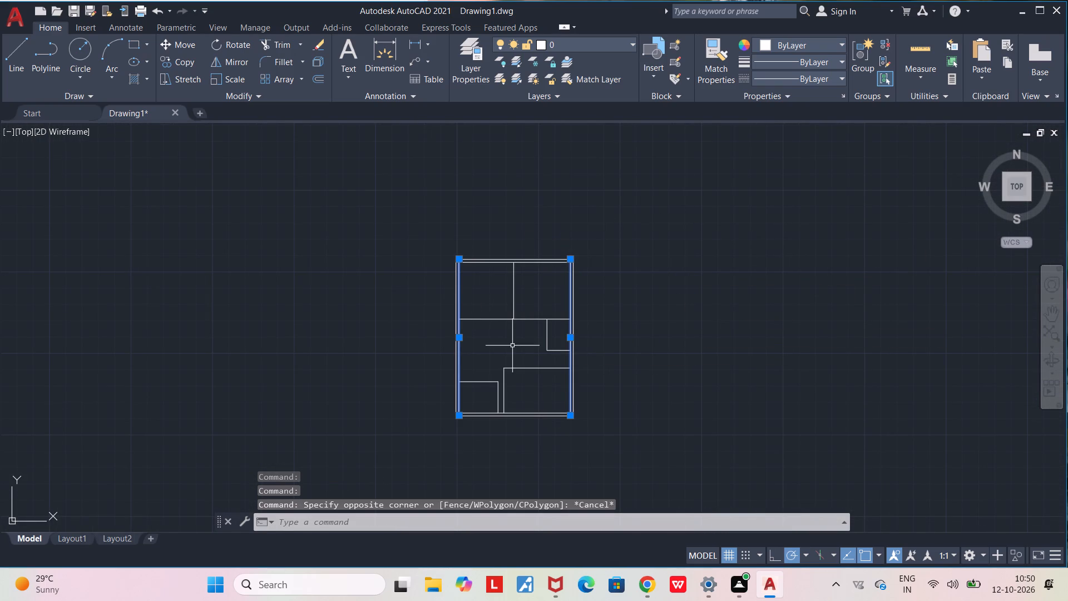
pyautogui.press('Escape')
pyautogui.press('Escape')
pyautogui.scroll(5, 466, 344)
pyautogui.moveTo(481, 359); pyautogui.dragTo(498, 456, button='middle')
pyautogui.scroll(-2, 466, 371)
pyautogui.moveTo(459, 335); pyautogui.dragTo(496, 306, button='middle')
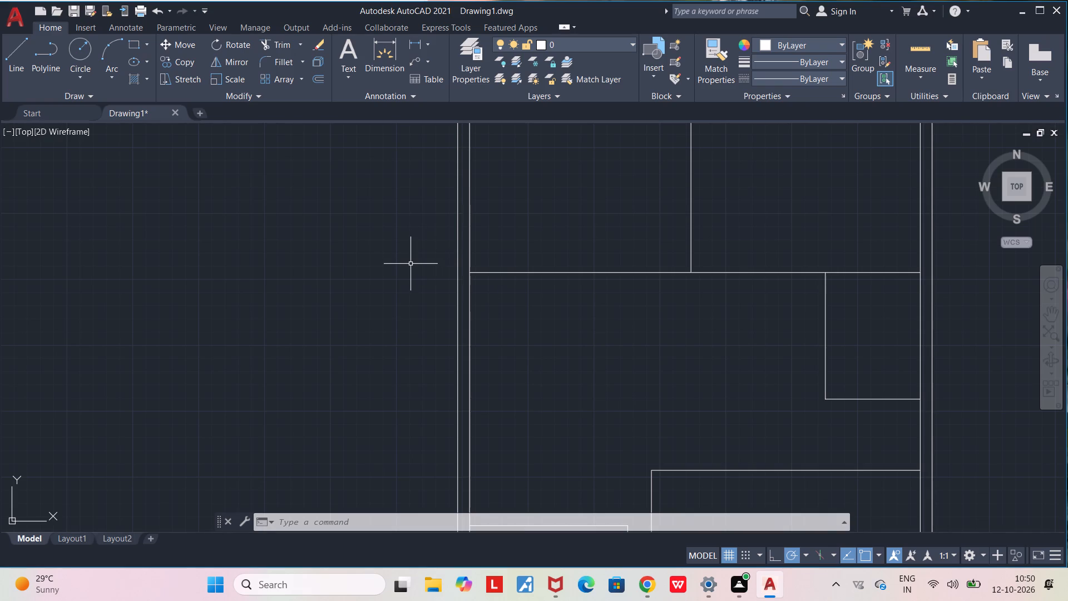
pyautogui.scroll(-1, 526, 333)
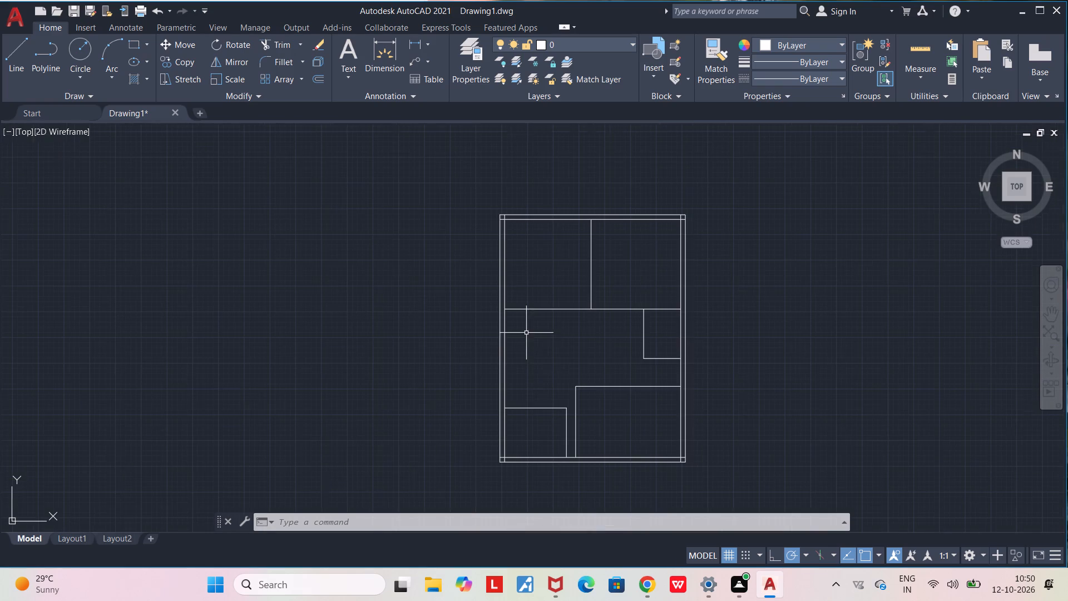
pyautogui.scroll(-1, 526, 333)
# Draw a room outline 6' deep and 8' wide against the left wall's inner line, directly below the upper left room.
pyautogui.scroll(2, 537, 460)
pyautogui.moveTo(523, 306); pyautogui.dragTo(518, 479, button='middle')
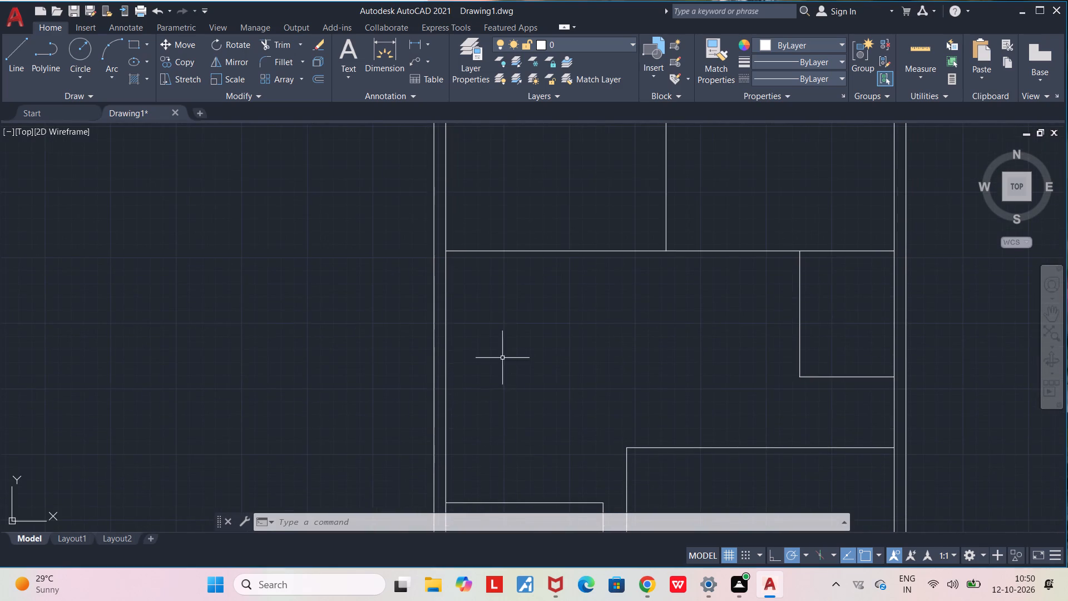
pyautogui.moveTo(492, 268); pyautogui.dragTo(502, 331, button='middle')
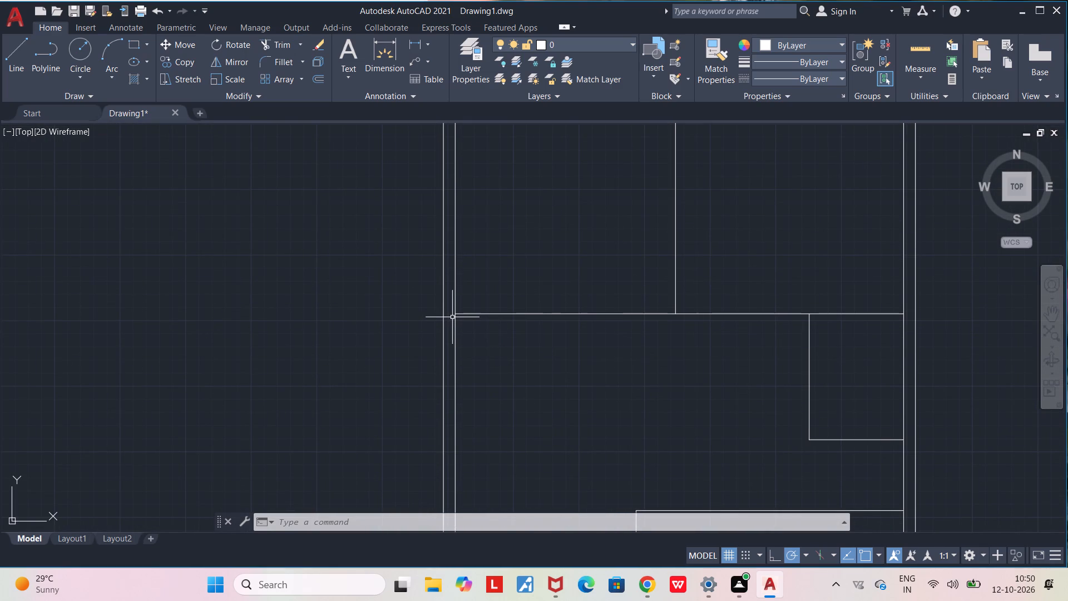
pyautogui.press('l')
pyautogui.press('Return')
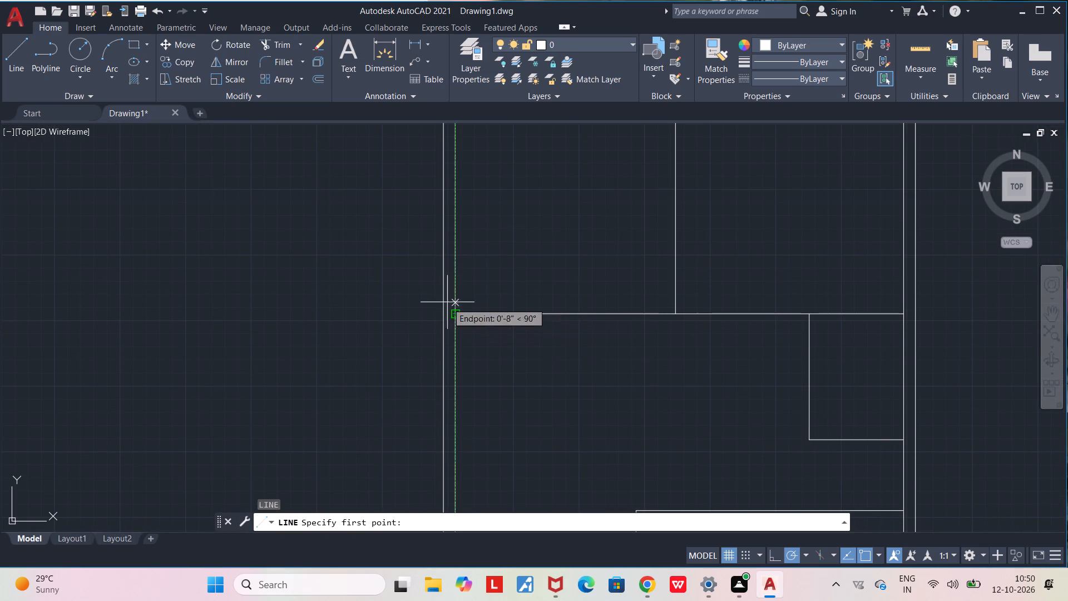
pyautogui.click(456, 314)
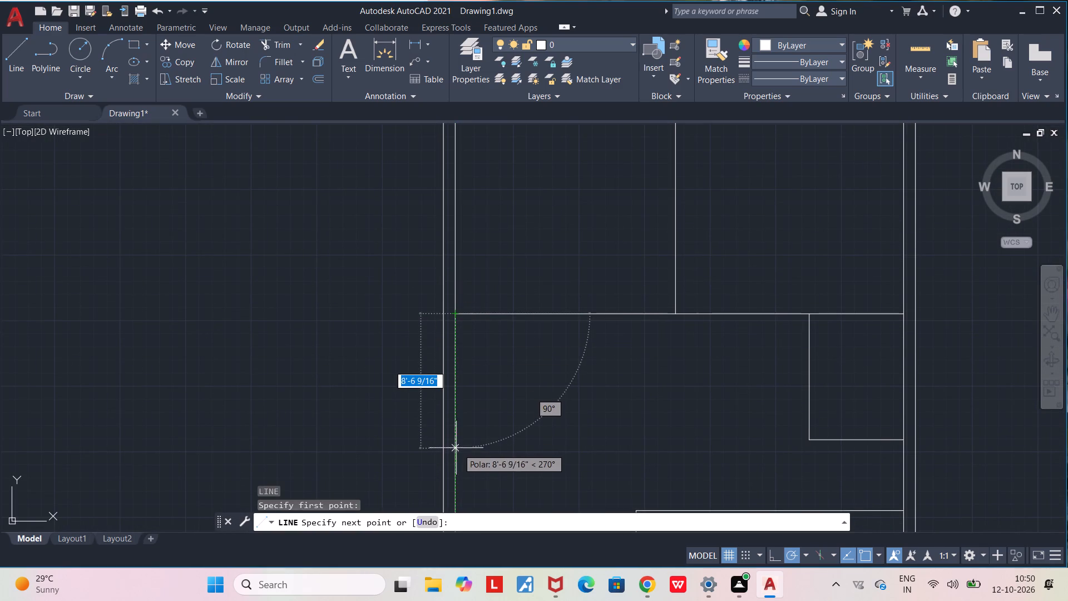
pyautogui.press('6')
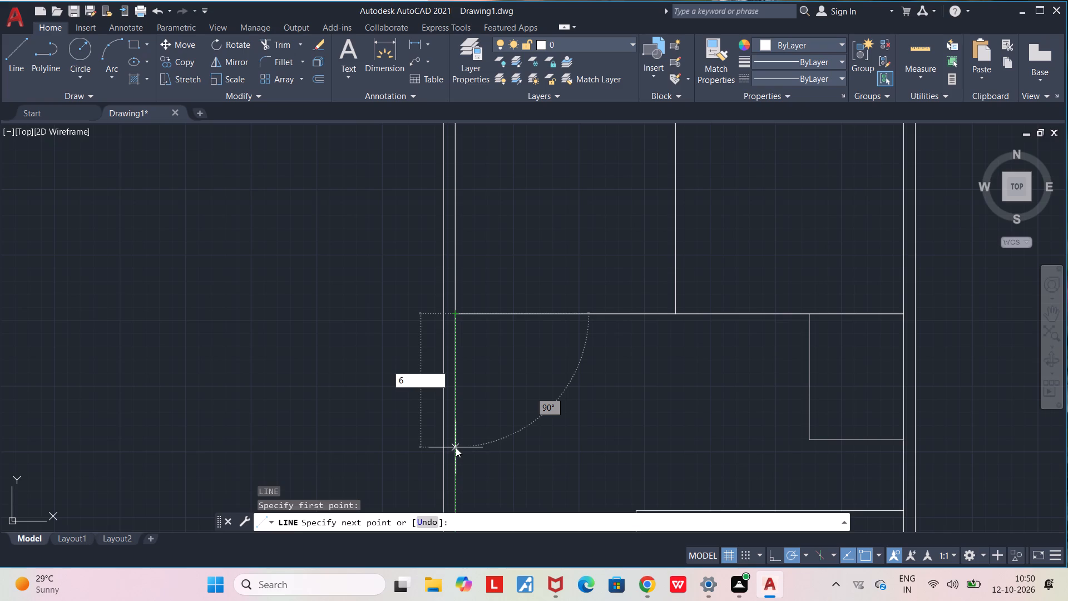
pyautogui.press("'")
pyautogui.press('Return')
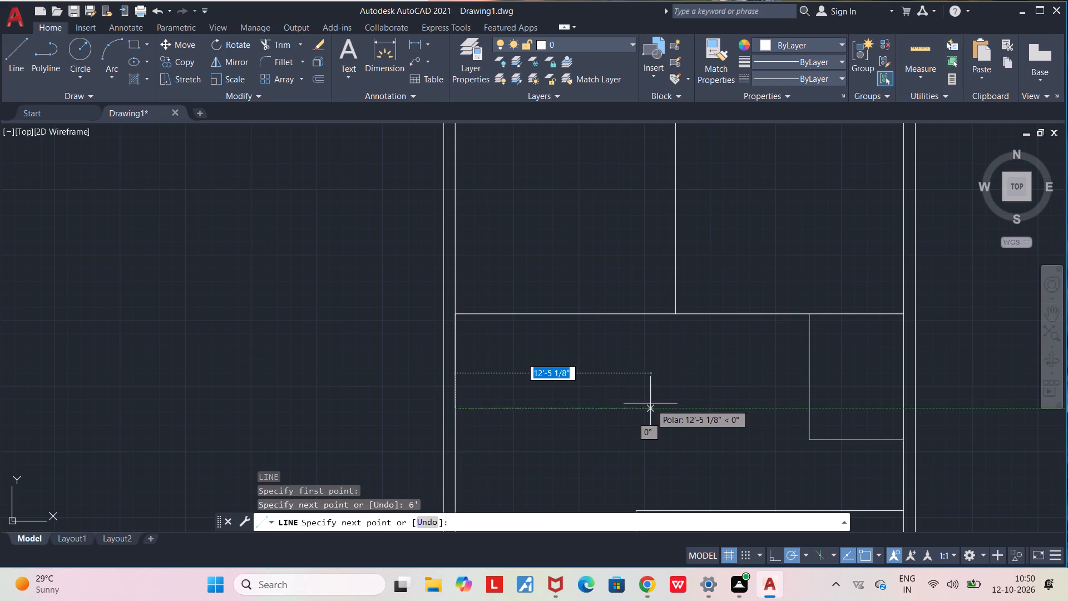
pyautogui.write("8'")
pyautogui.press('Return')
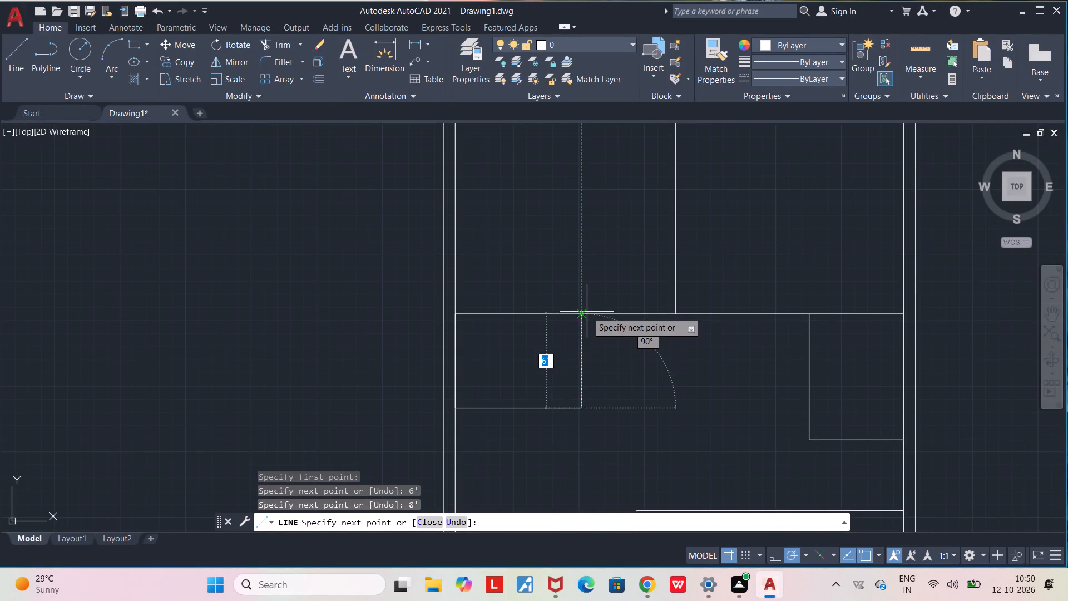
pyautogui.click(588, 313)
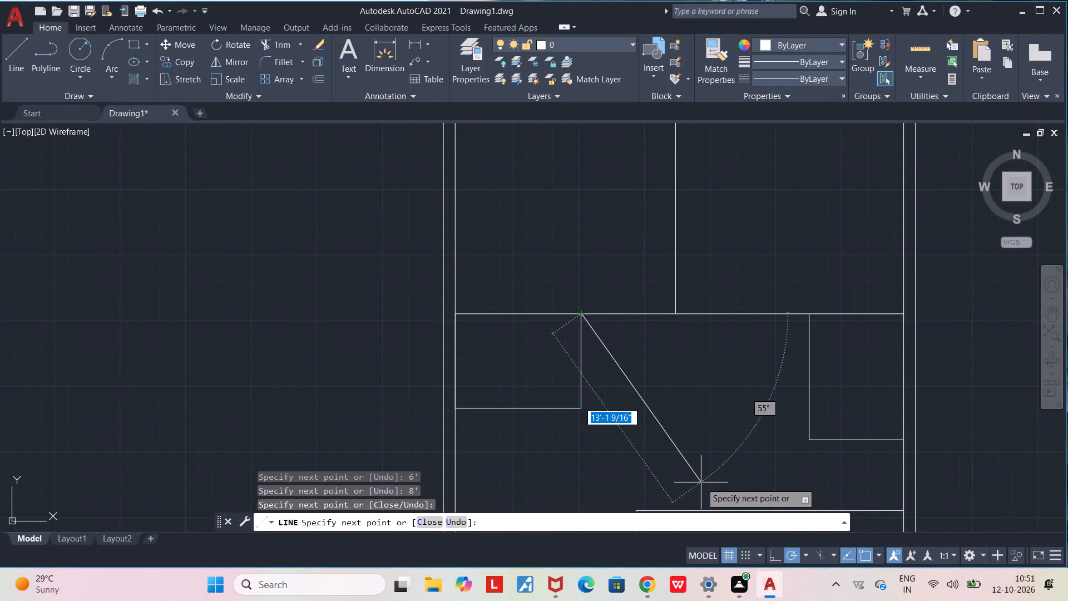
pyautogui.press('Escape')
pyautogui.press('Escape')
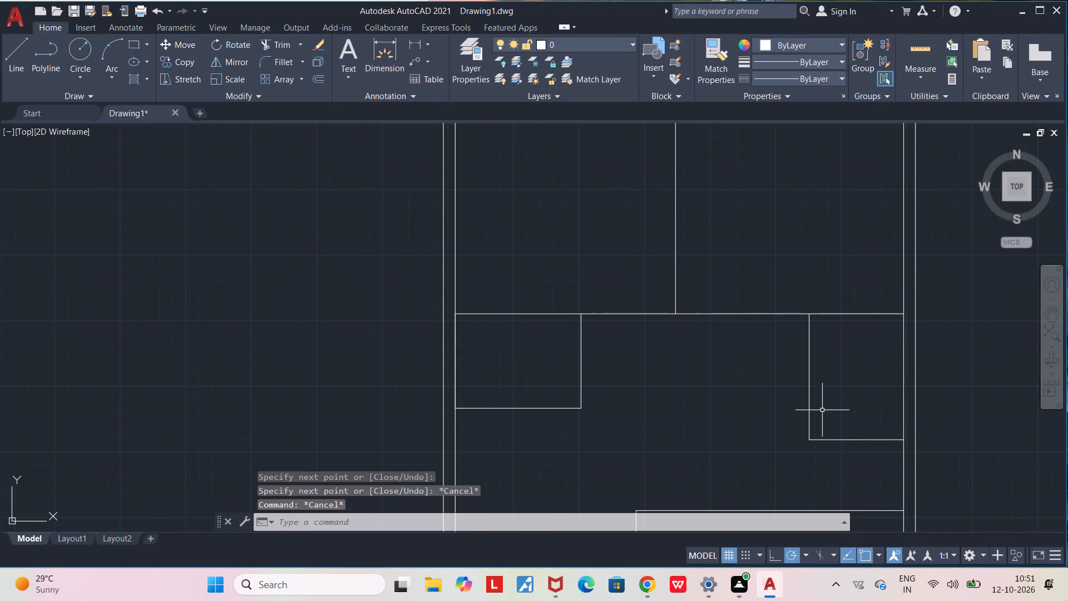
# Erase the left and bottom edges of the existing small side room at the right outer wall.
pyautogui.click(809, 402)
pyautogui.press('Delete')
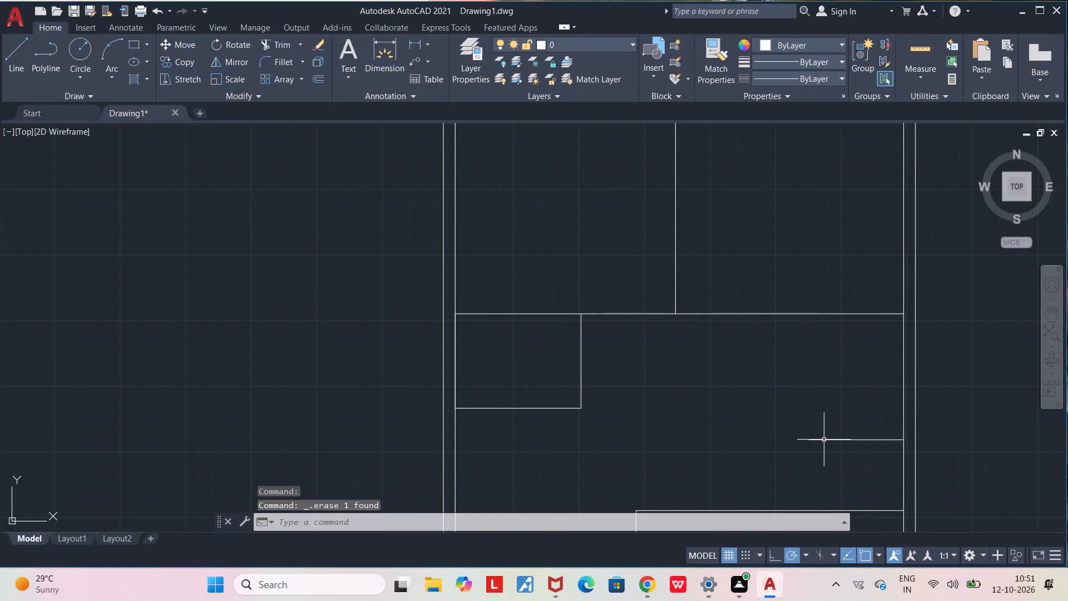
pyautogui.click(824, 440)
pyautogui.press('Delete')
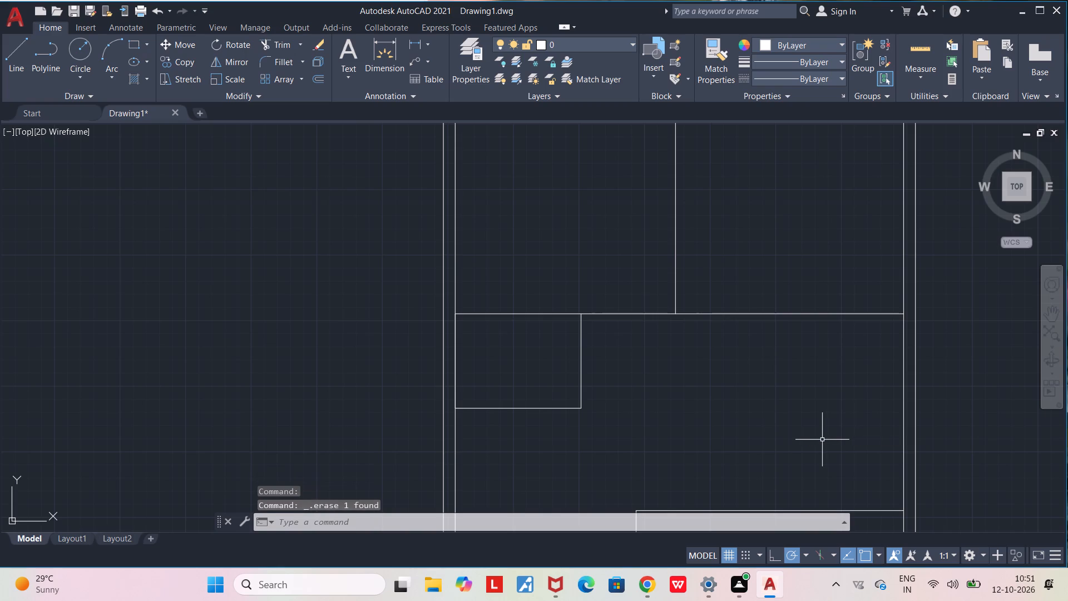
# Draw a room outline 6' deep and 8' wide against the right wall's inner line, directly below the upper right room.
pyautogui.press('l')
pyautogui.press('Return')
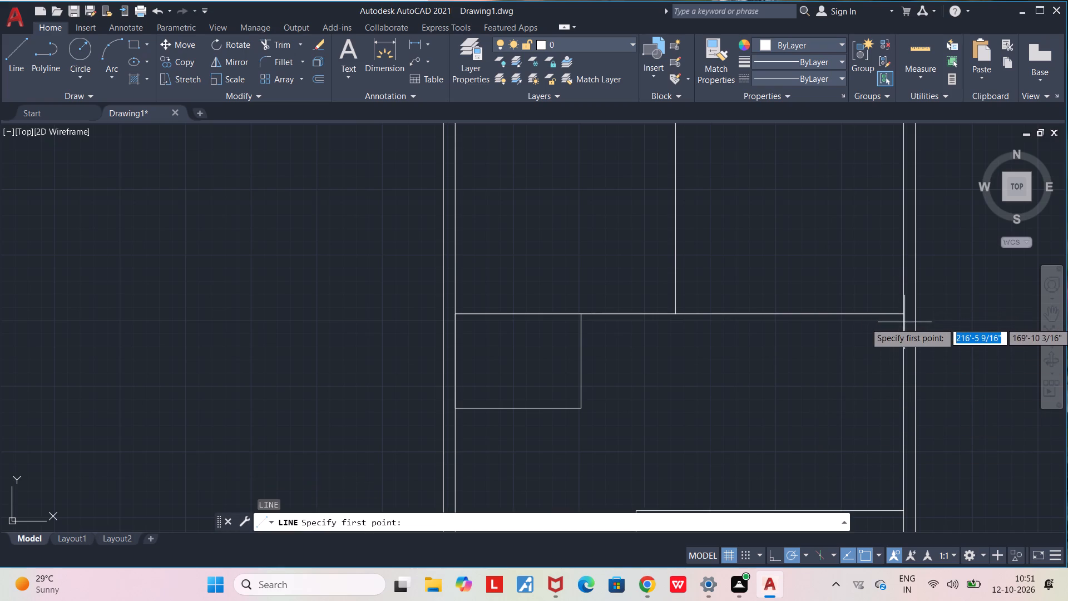
pyautogui.click(904, 314)
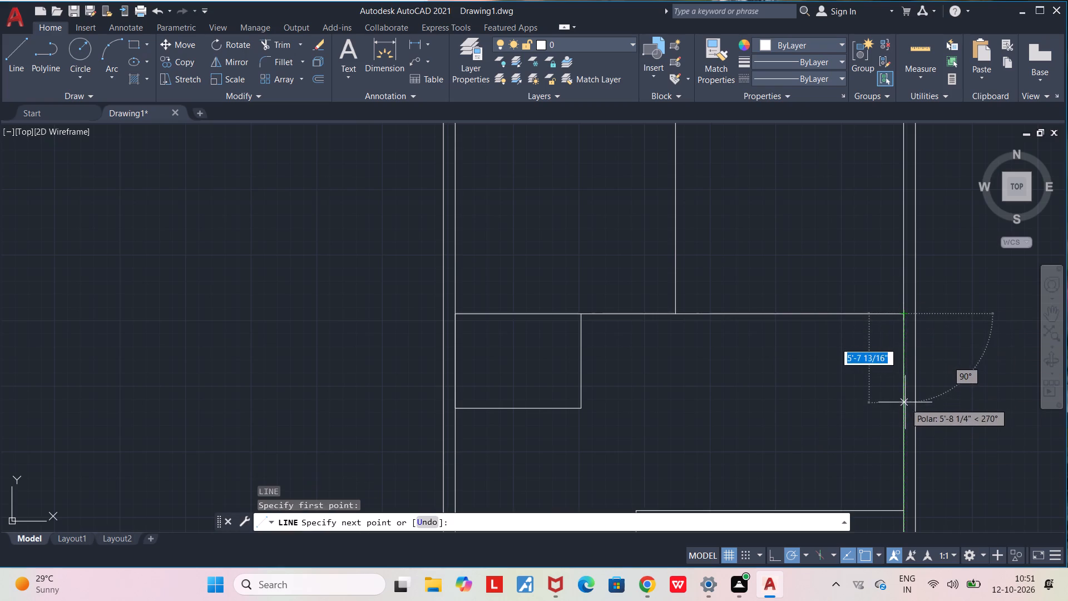
pyautogui.press('6')
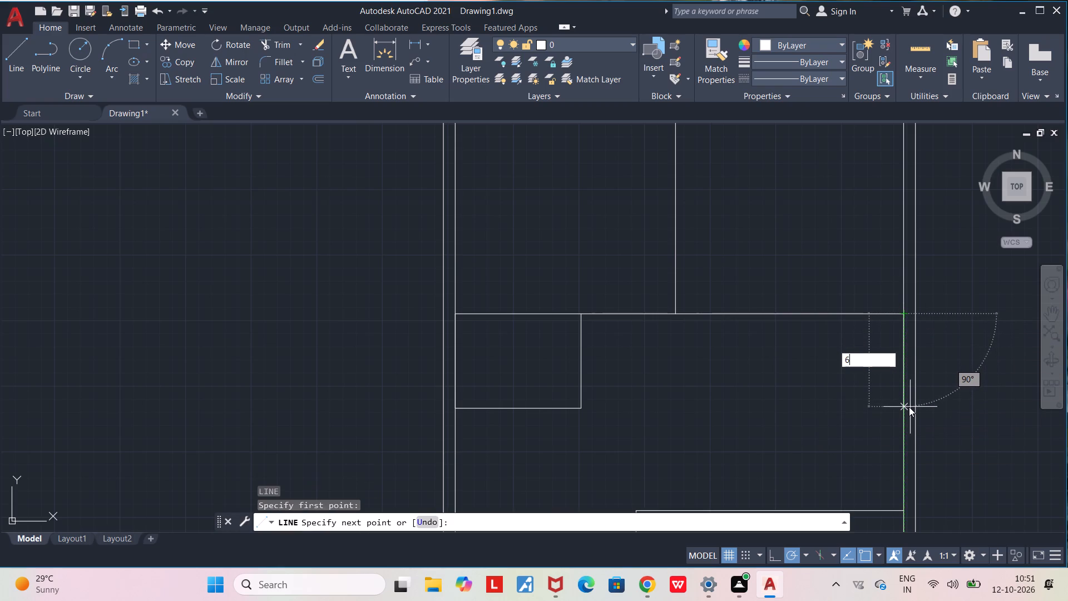
pyautogui.press("'")
pyautogui.press('Return')
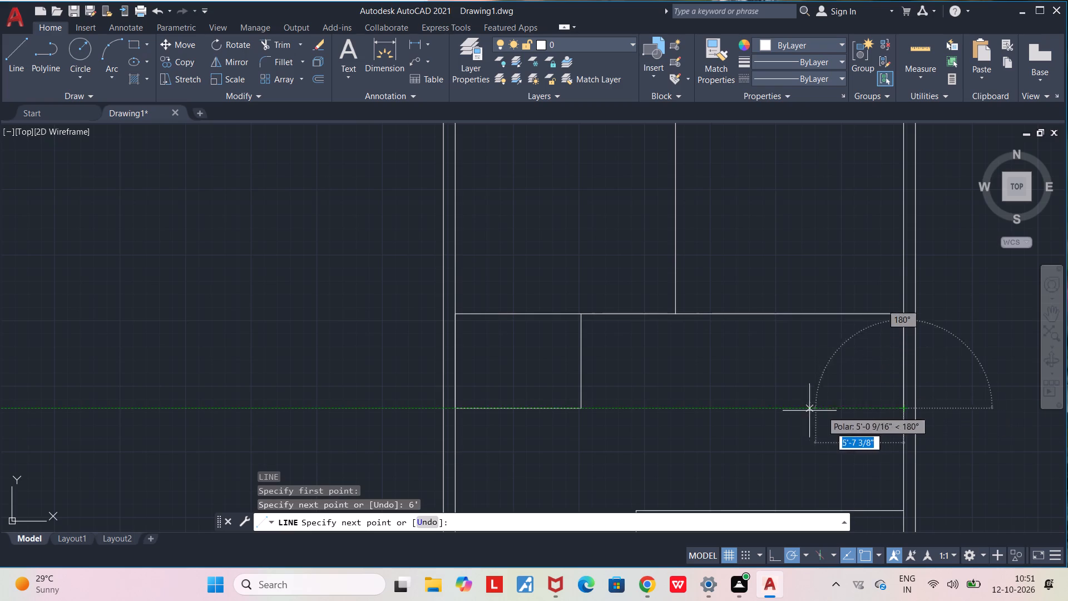
pyautogui.press('8')
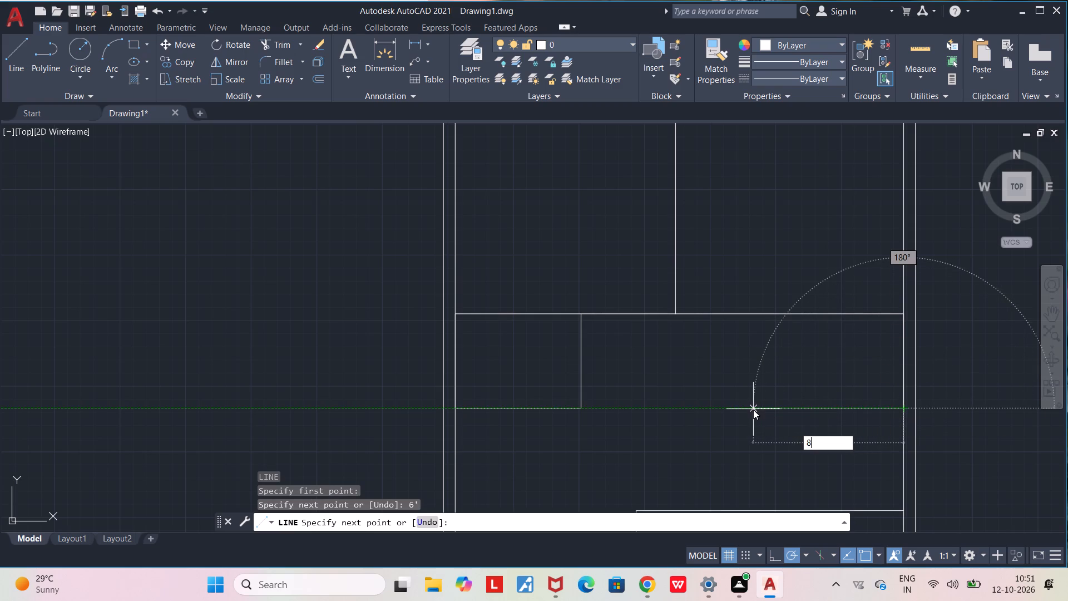
pyautogui.press("'")
pyautogui.press('Return')
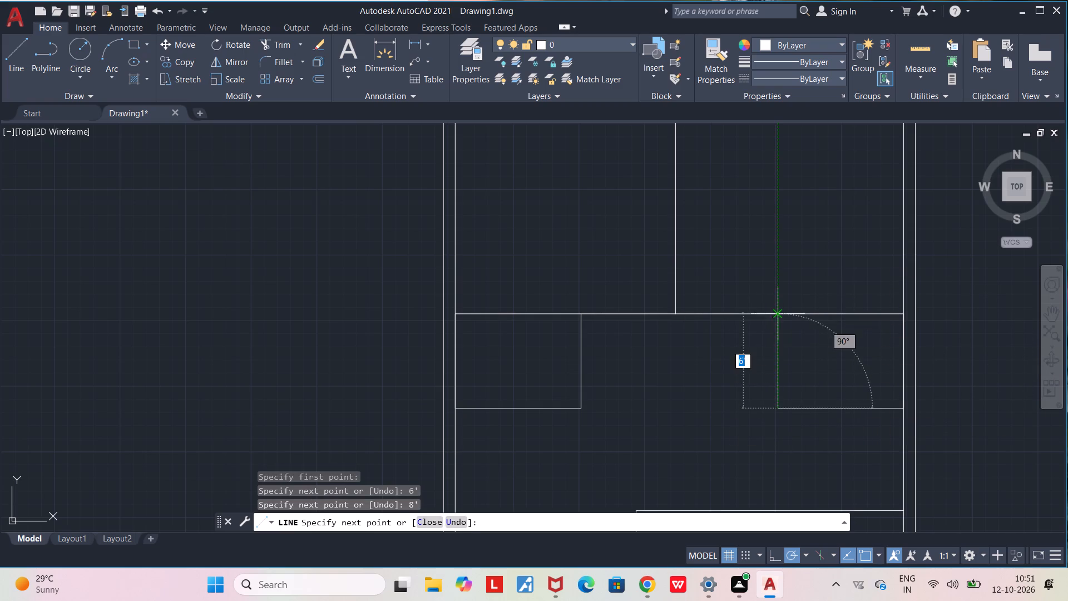
pyautogui.click(778, 315)
pyautogui.press('Escape')
pyautogui.press('Escape')
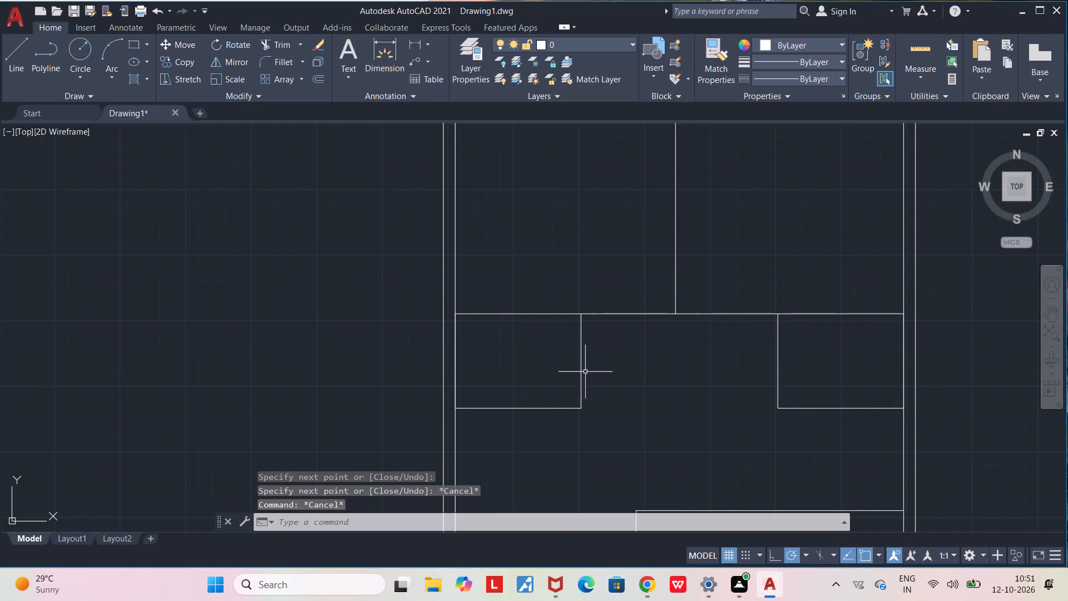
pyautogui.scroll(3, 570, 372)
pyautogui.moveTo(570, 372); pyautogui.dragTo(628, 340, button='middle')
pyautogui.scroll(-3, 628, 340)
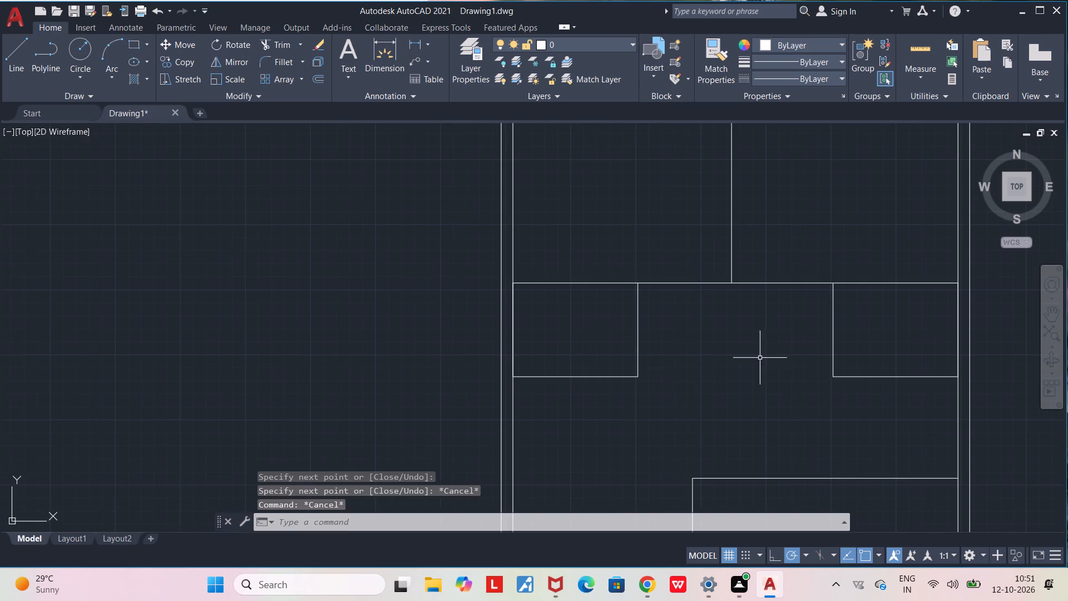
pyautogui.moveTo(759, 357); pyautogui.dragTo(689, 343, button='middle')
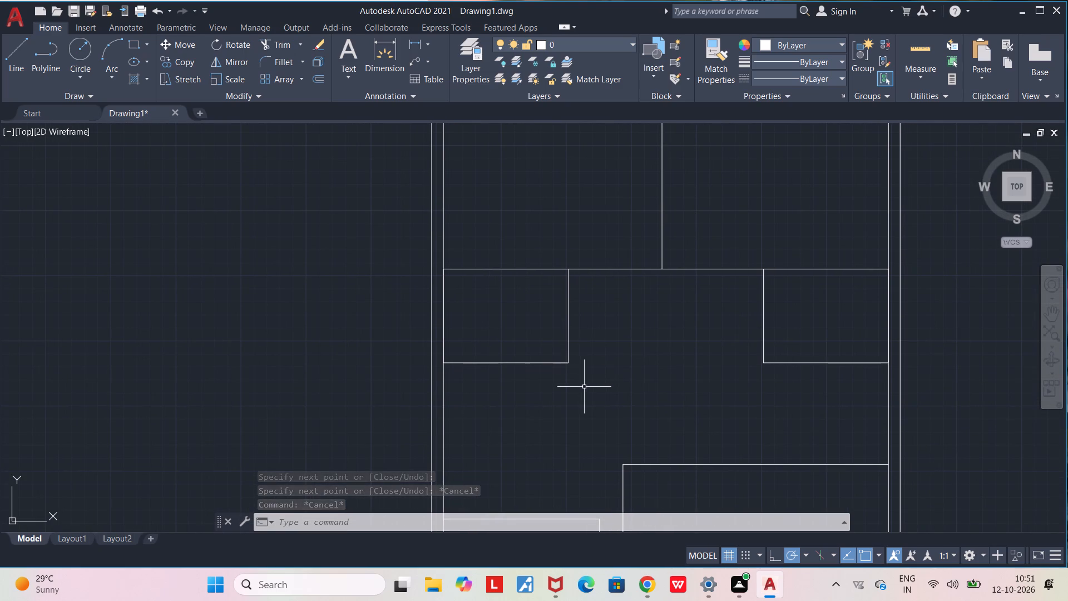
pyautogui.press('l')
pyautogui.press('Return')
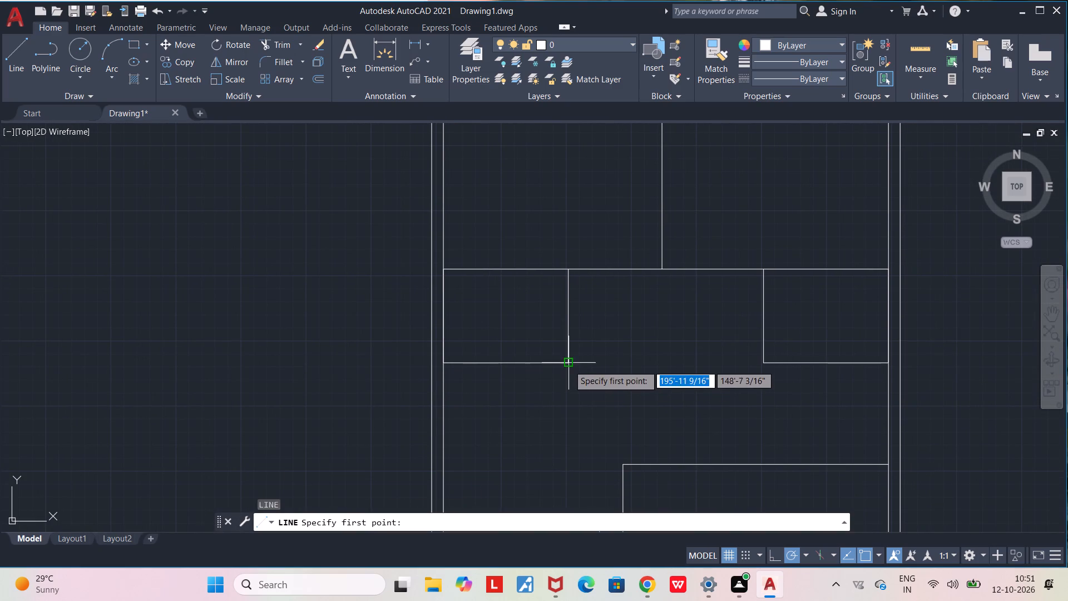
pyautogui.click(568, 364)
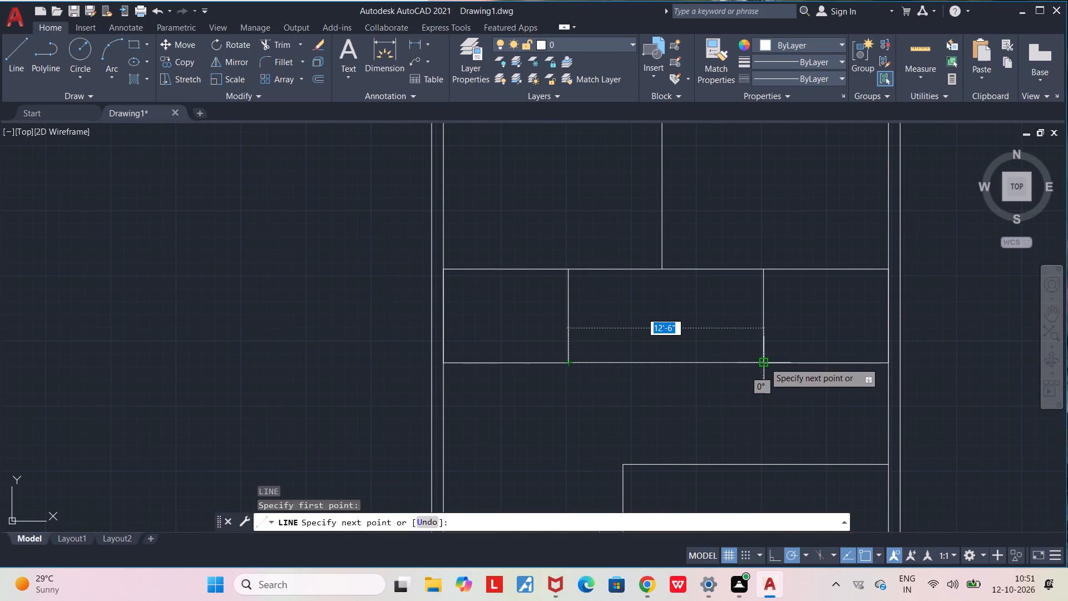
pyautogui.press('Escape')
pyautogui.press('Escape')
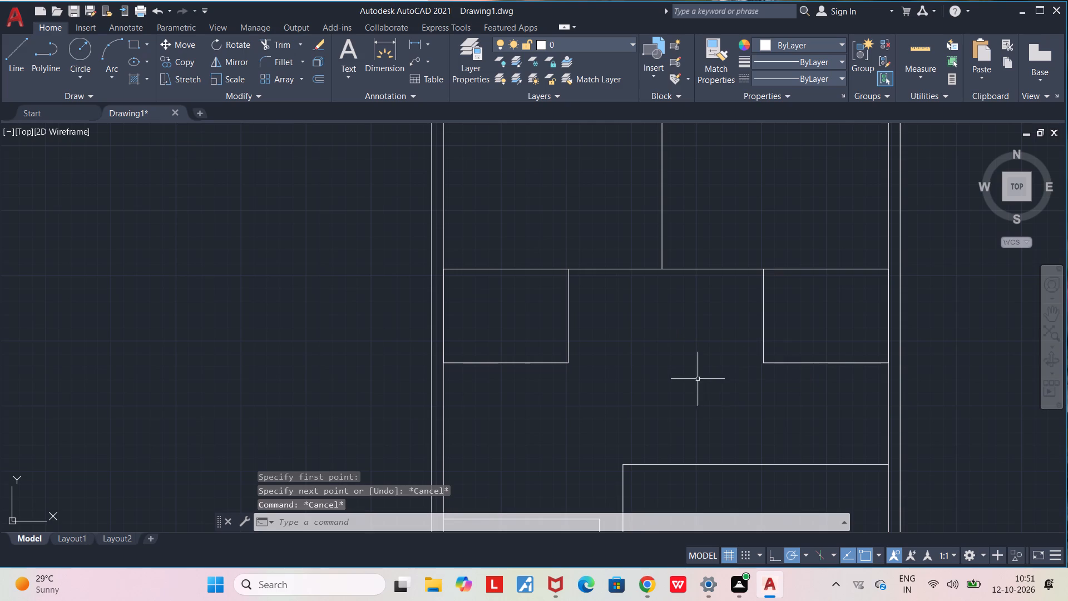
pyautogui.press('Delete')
# Offset the left side room's right and bottom edges 4.5" inward to form its partition walls.
pyautogui.scroll(1, 616, 328)
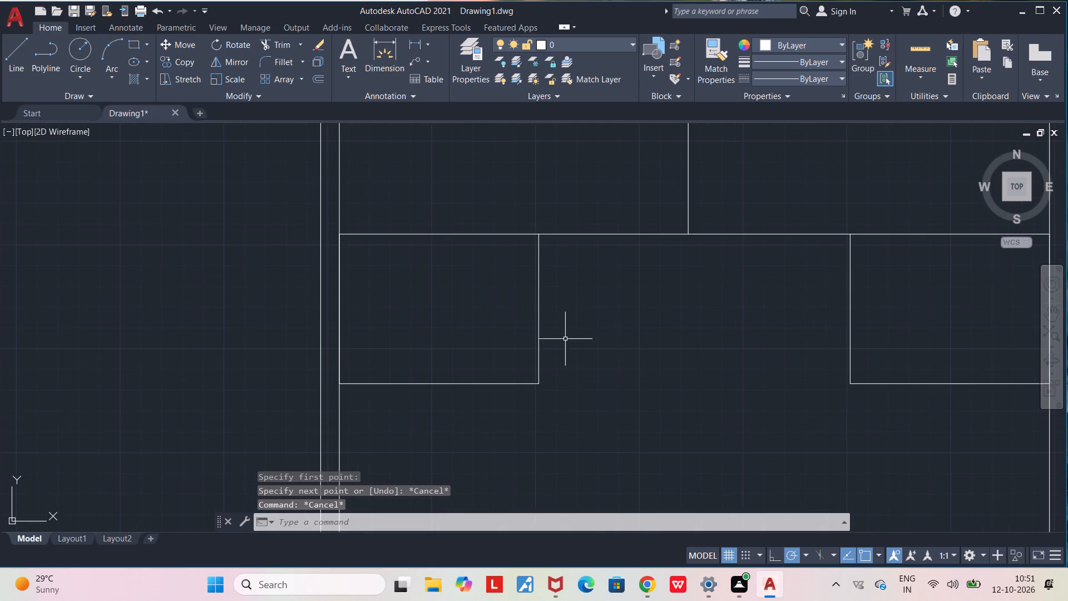
pyautogui.moveTo(584, 358); pyautogui.dragTo(604, 453, button='middle')
pyautogui.scroll(1, 590, 367)
pyautogui.press('o')
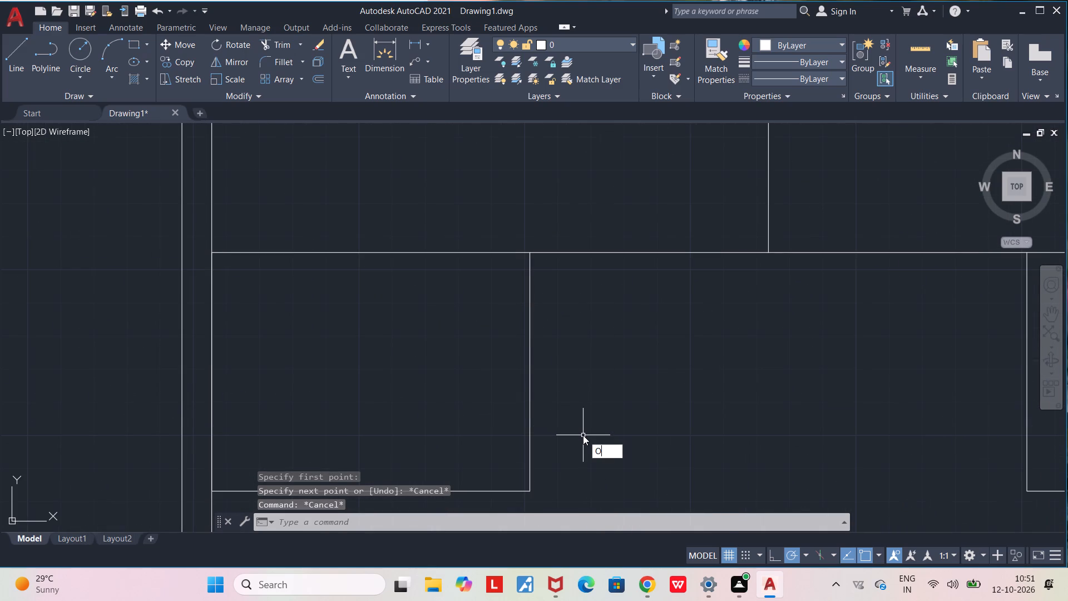
pyautogui.write('FF')
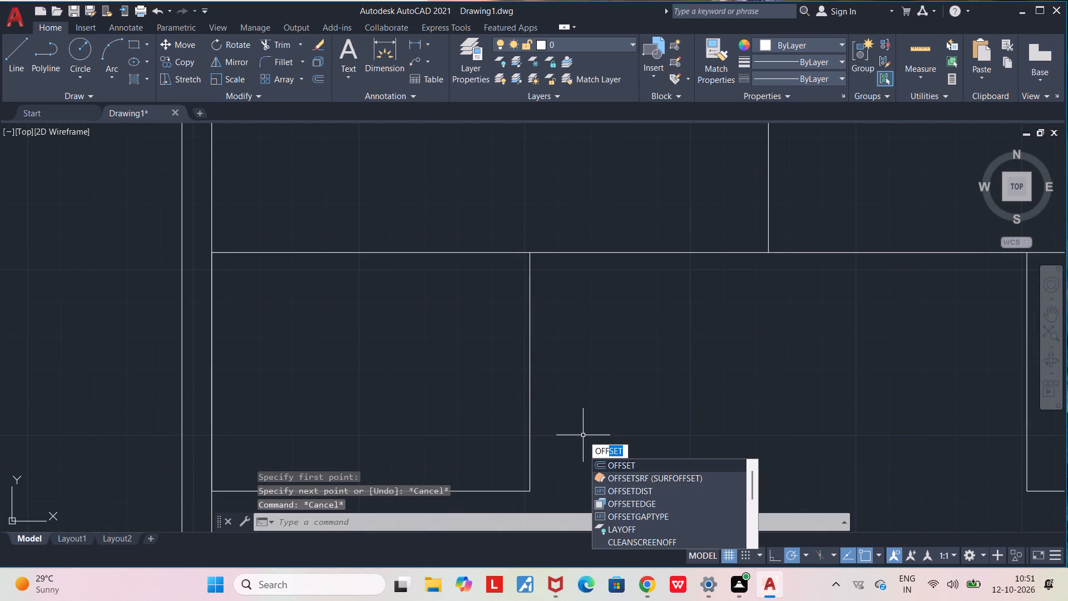
pyautogui.click(621, 464)
pyautogui.moveTo(619, 418); pyautogui.dragTo(719, 362, button='middle')
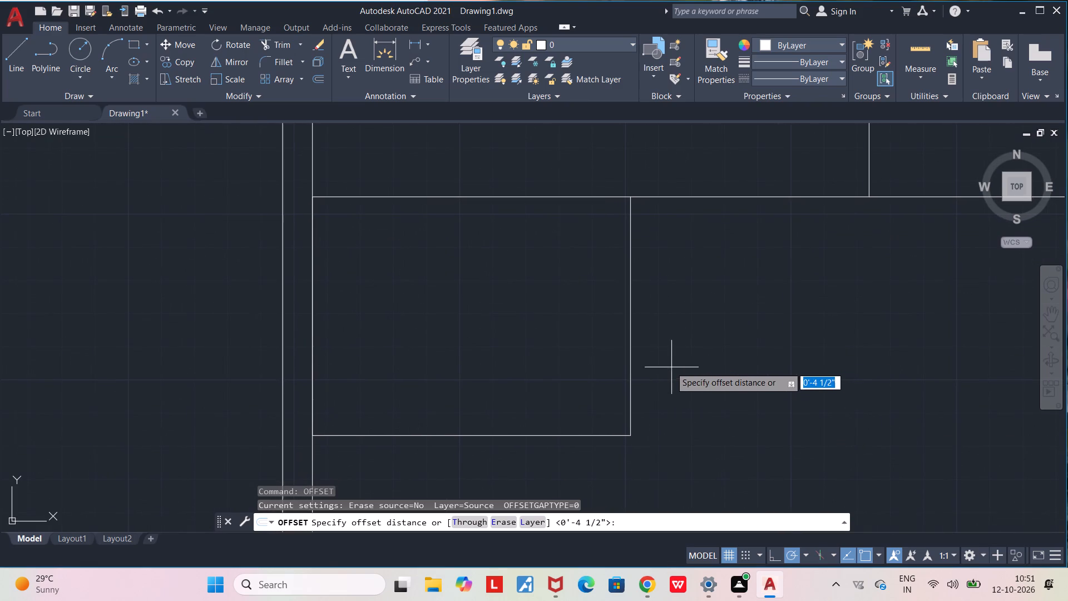
pyautogui.click(630, 356)
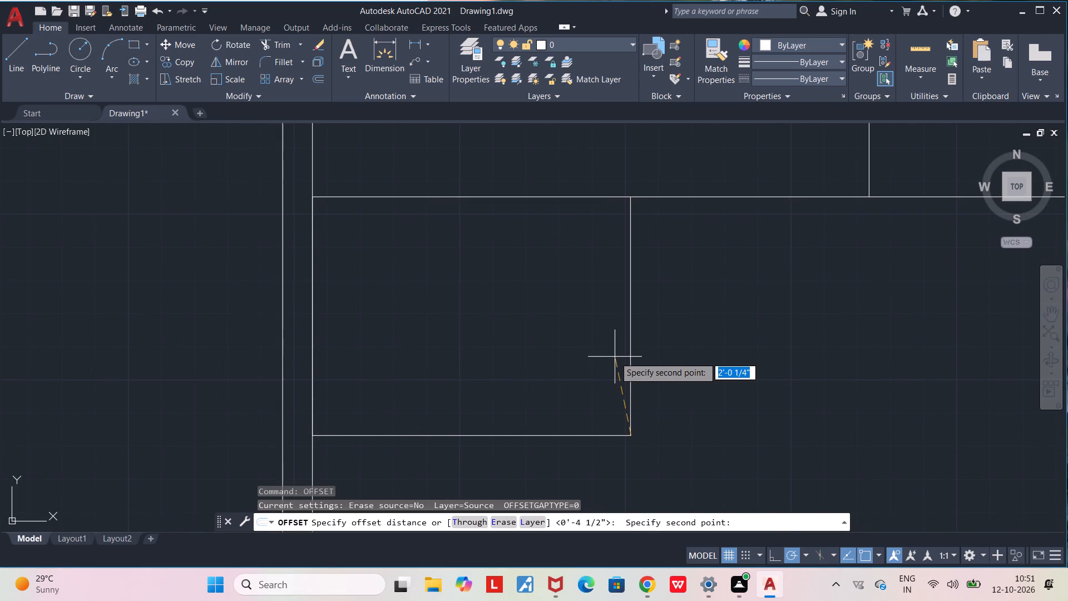
pyautogui.write('4.5')
pyautogui.hotkey('shift', '"')
pyautogui.press('Return')
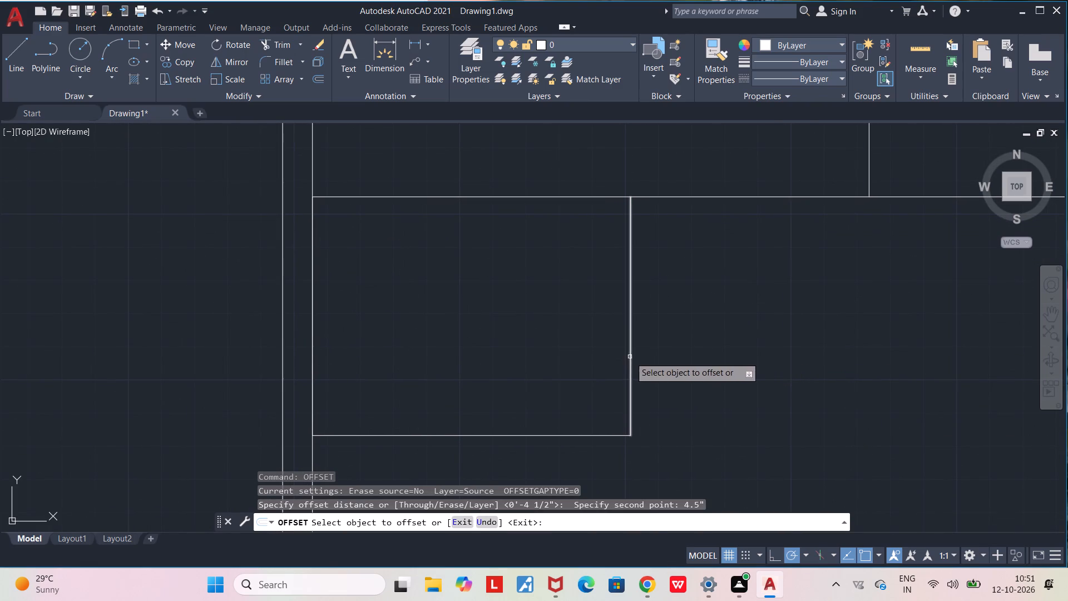
pyautogui.click(630, 357)
pyautogui.click(623, 353)
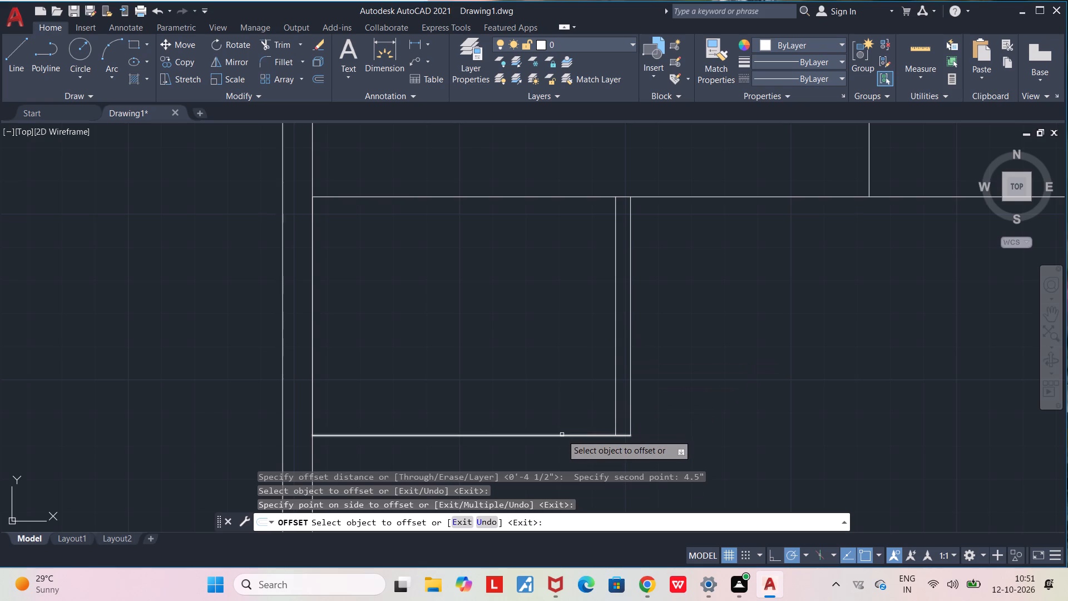
pyautogui.click(562, 435)
pyautogui.click(562, 422)
# Offset the right side room's left and bottom edges 4.5" inward to form its partition walls.
pyautogui.scroll(-3, 584, 445)
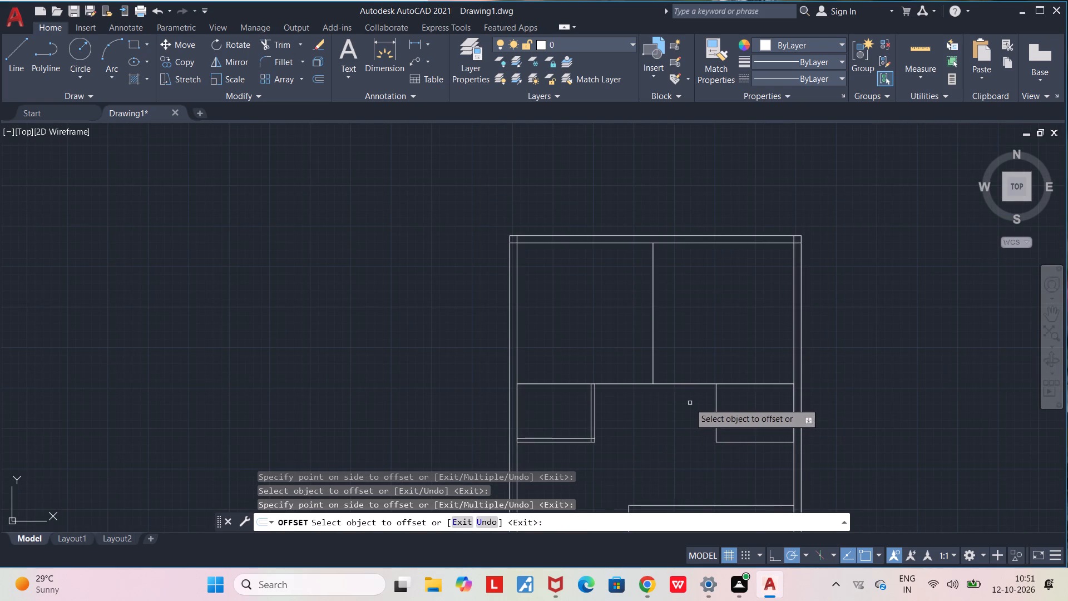
pyautogui.click(715, 410)
pyautogui.click(724, 412)
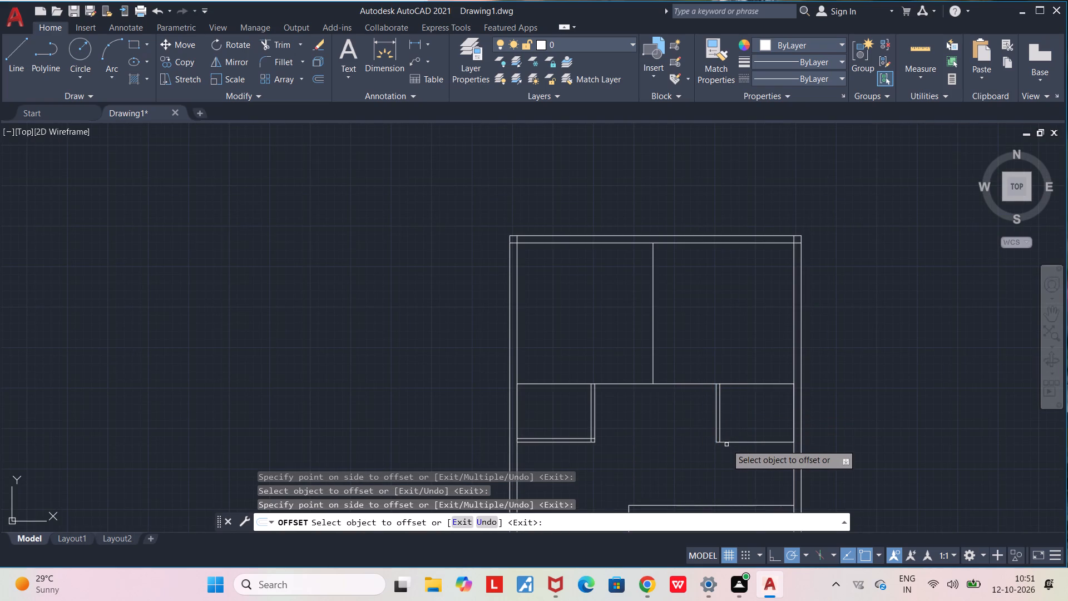
pyautogui.click(726, 440)
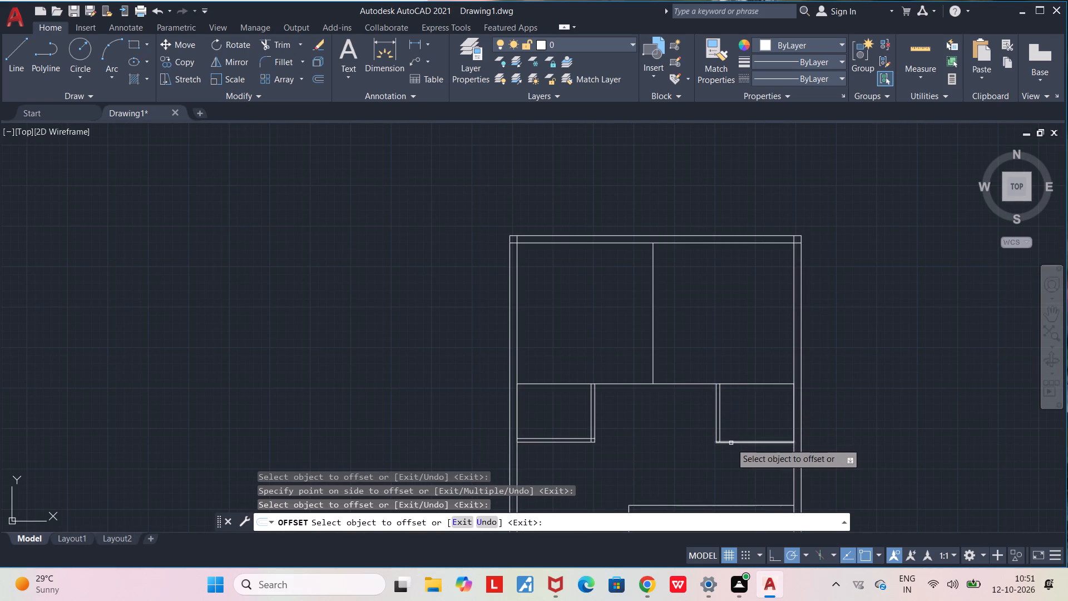
pyautogui.click(731, 443)
pyautogui.click(731, 439)
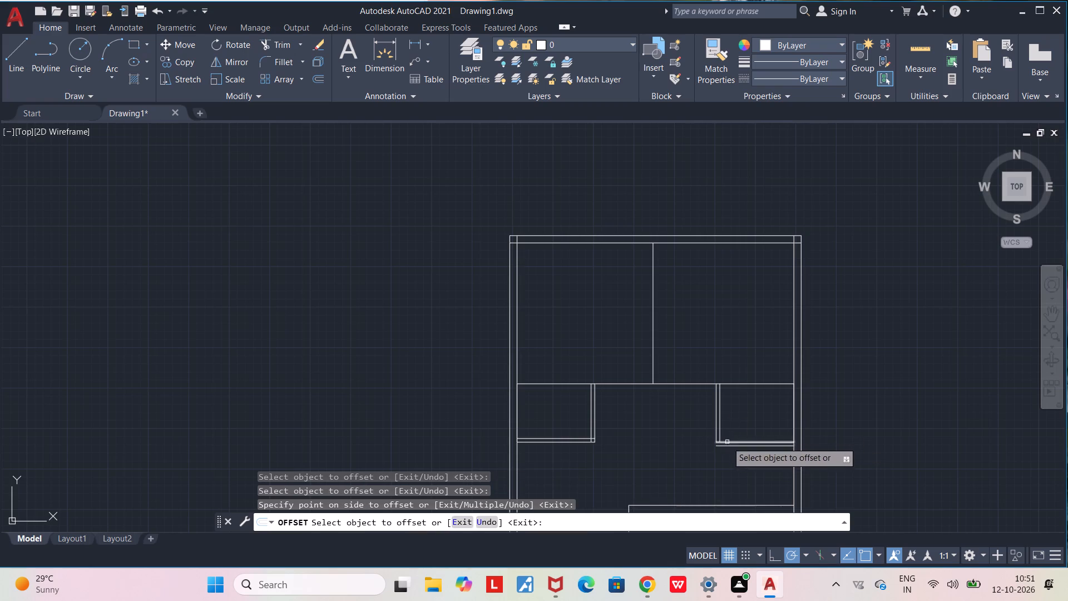
pyautogui.moveTo(726, 441); pyautogui.dragTo(645, 448, button='middle')
pyautogui.scroll(6, 644, 450)
pyautogui.click(659, 430)
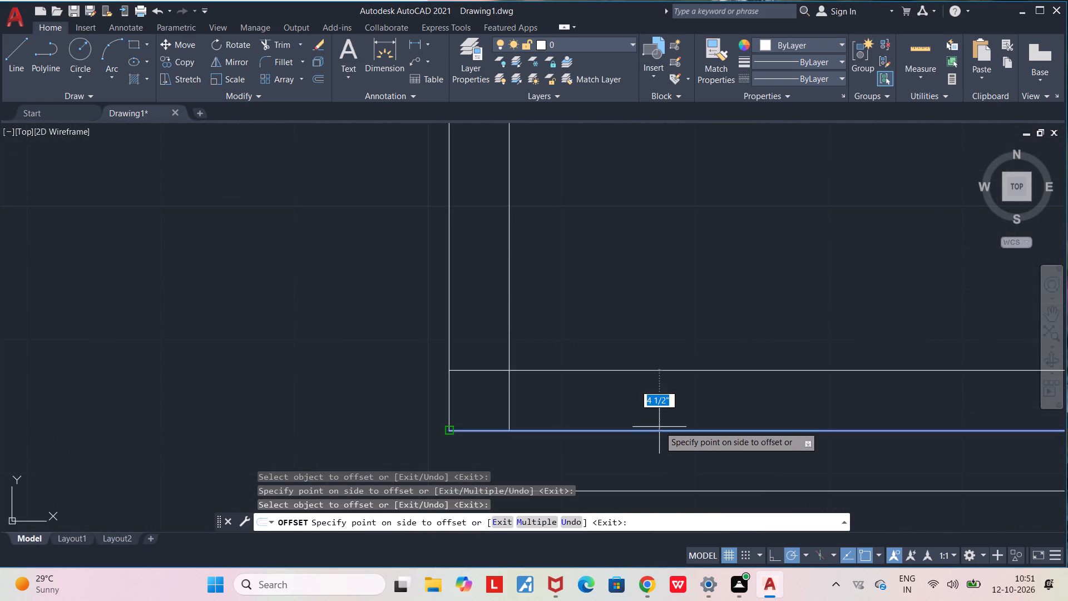
pyautogui.click(659, 400)
pyautogui.scroll(-4, 659, 400)
pyautogui.moveTo(665, 413); pyautogui.dragTo(681, 418, button='middle')
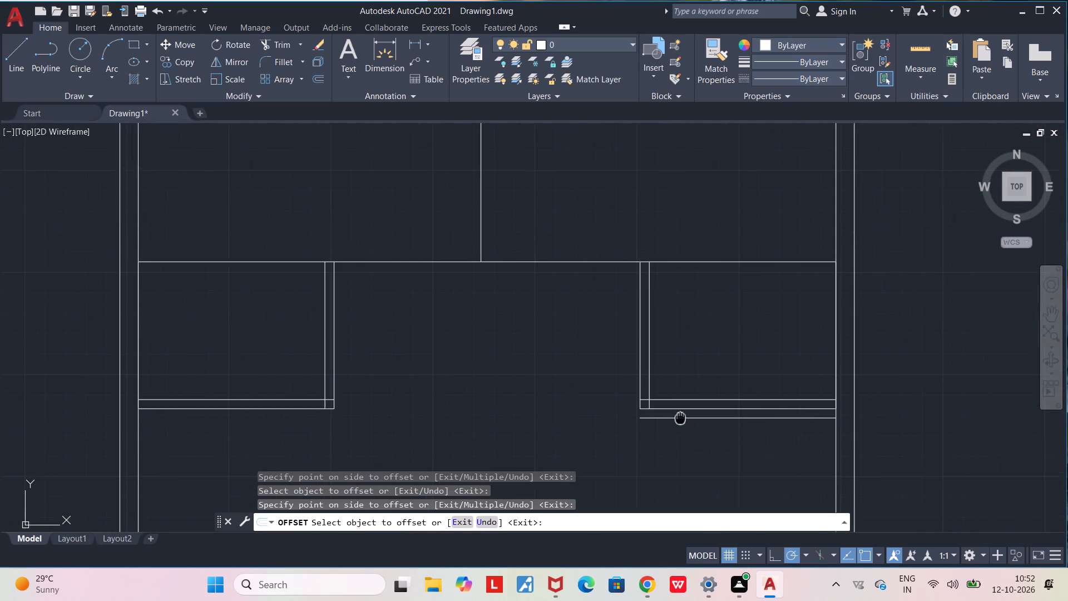
# Offset the vertical dividing line between the two upper rooms 4.5" to both its left and right sides.
pyautogui.moveTo(681, 418); pyautogui.dragTo(731, 497, button='middle')
pyautogui.scroll(-4, 734, 492)
pyautogui.scroll(3, 694, 474)
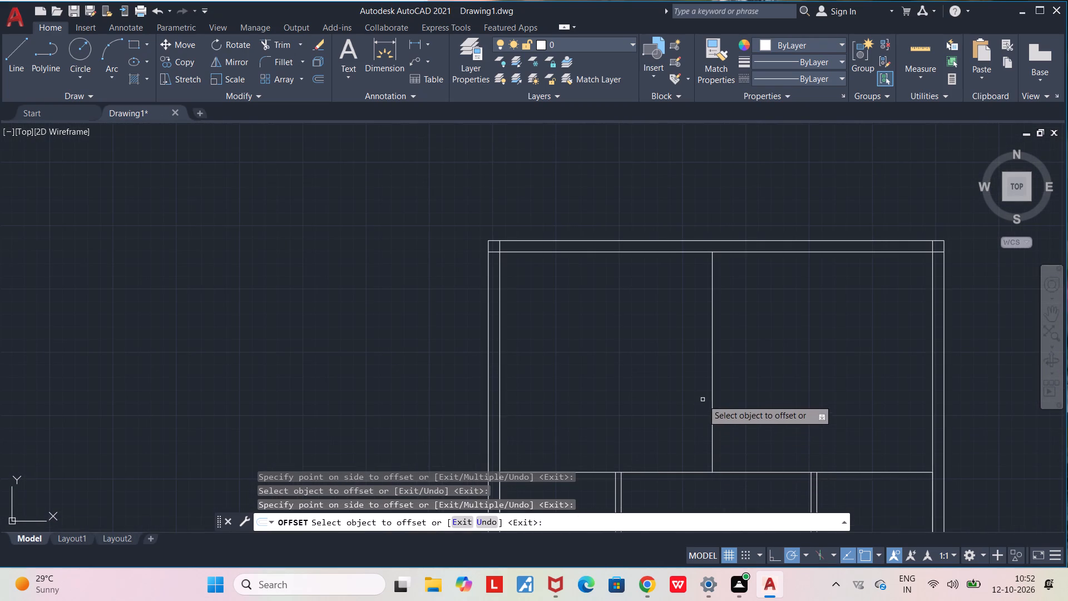
pyautogui.click(713, 388)
pyautogui.click(700, 380)
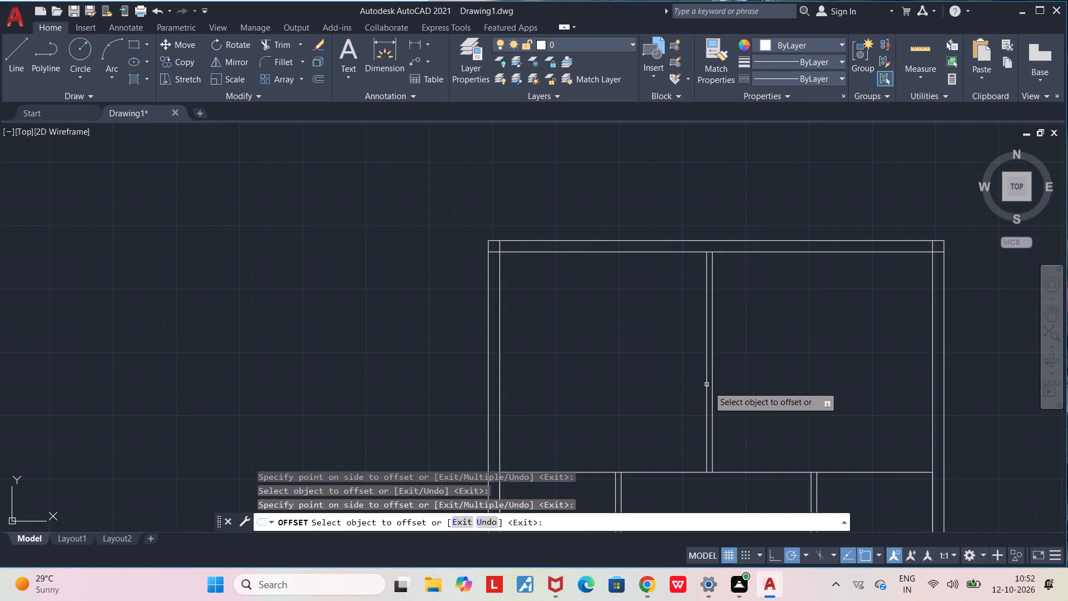
pyautogui.click(714, 391)
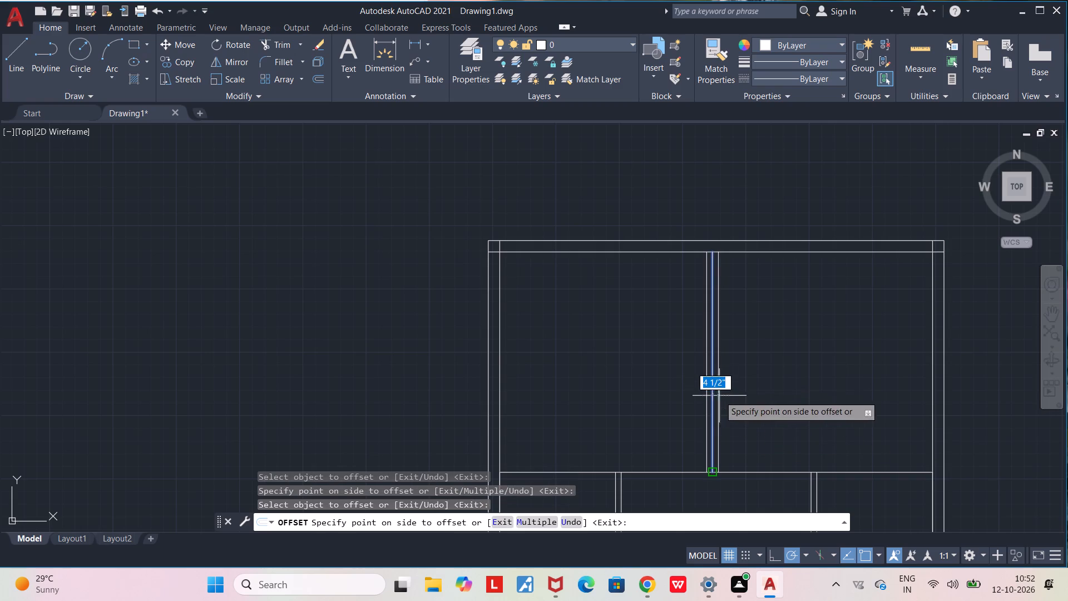
pyautogui.click(720, 396)
# Offset the bottom edges of both upper rooms 4.5" upward to form their partition walls.
pyautogui.moveTo(720, 405); pyautogui.dragTo(743, 270, button='middle')
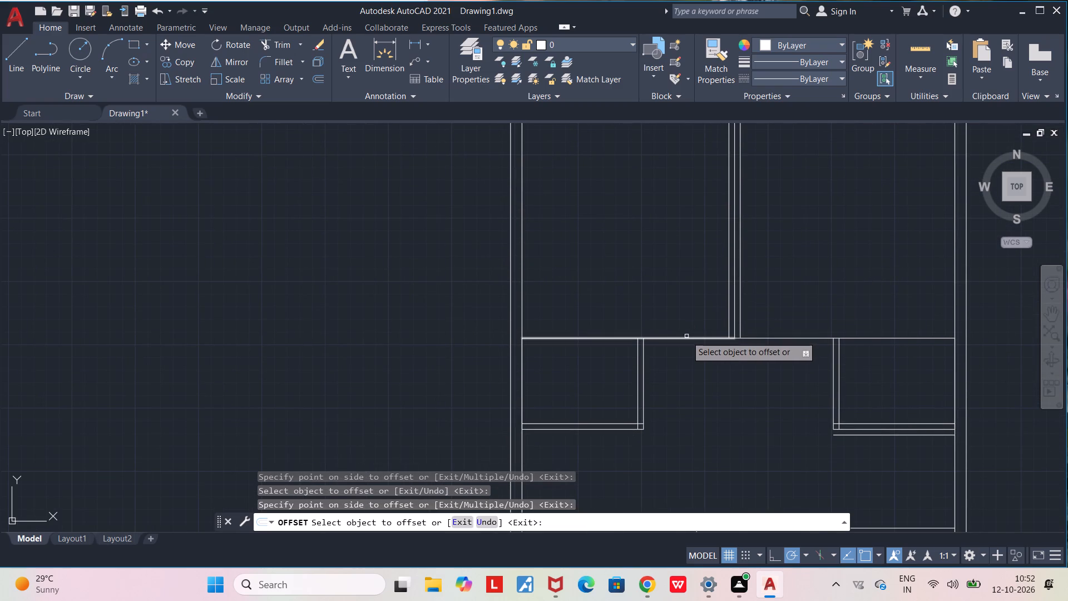
pyautogui.click(686, 337)
pyautogui.click(686, 329)
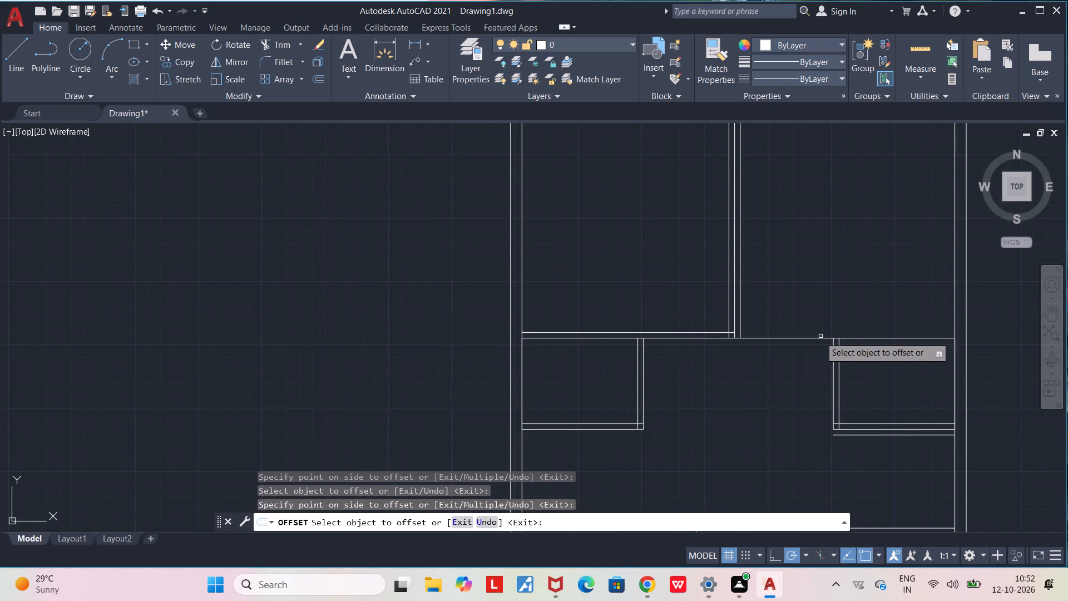
pyautogui.click(813, 337)
pyautogui.click(813, 335)
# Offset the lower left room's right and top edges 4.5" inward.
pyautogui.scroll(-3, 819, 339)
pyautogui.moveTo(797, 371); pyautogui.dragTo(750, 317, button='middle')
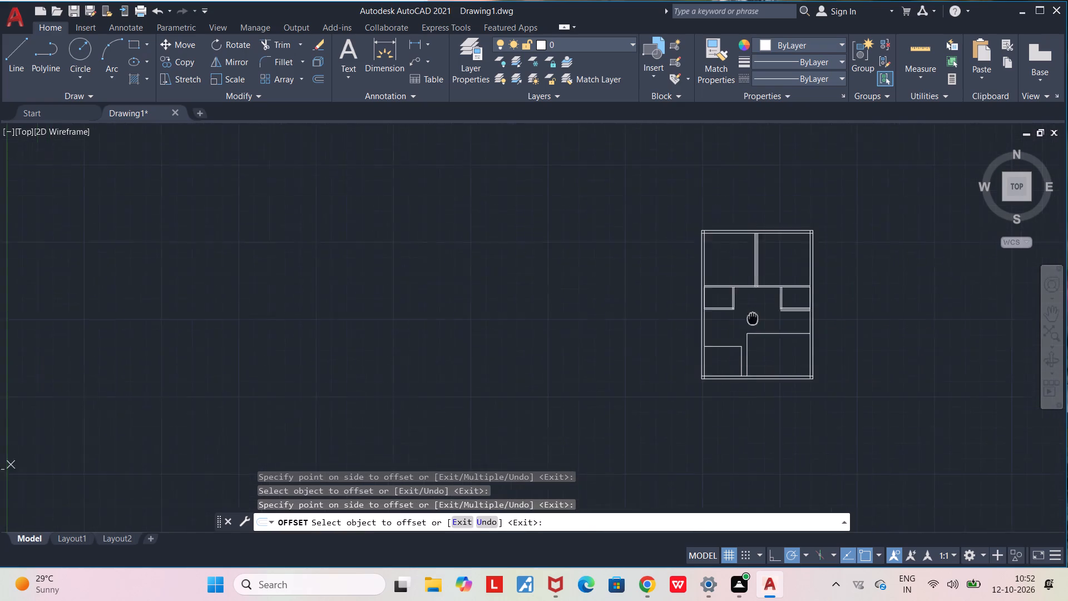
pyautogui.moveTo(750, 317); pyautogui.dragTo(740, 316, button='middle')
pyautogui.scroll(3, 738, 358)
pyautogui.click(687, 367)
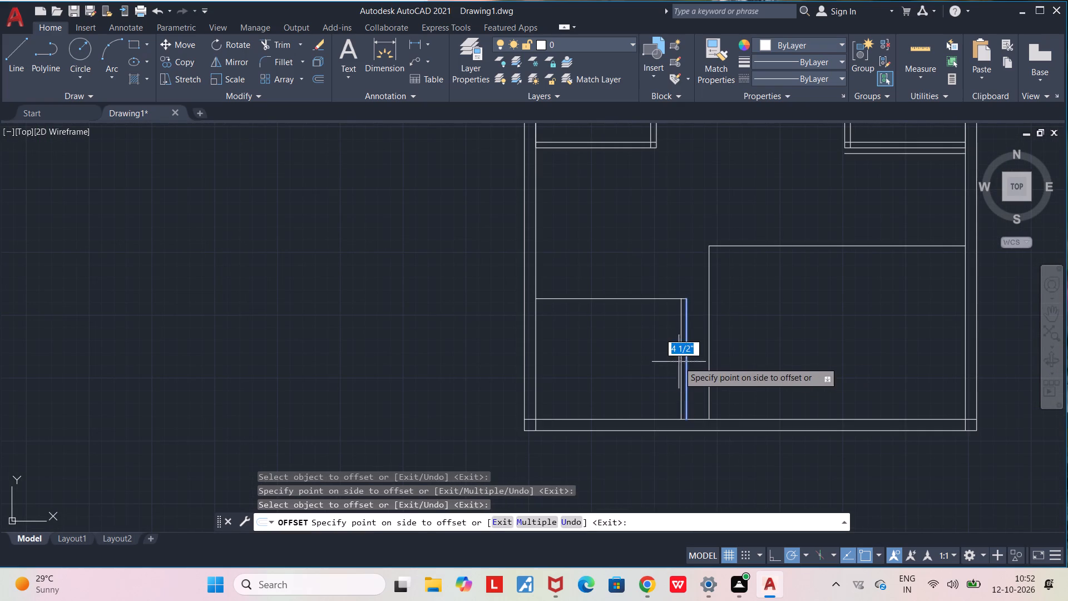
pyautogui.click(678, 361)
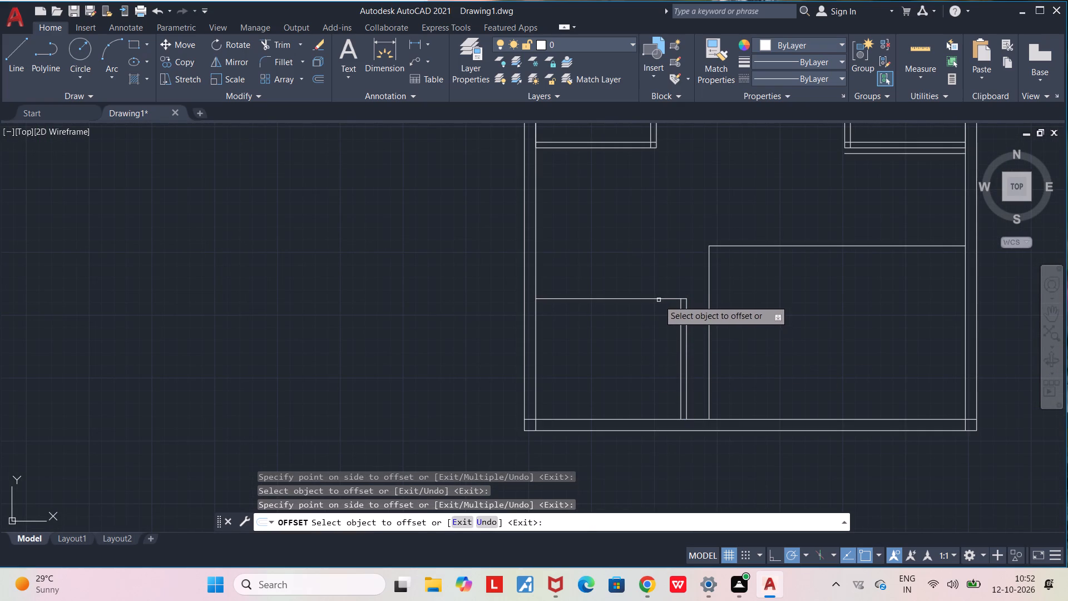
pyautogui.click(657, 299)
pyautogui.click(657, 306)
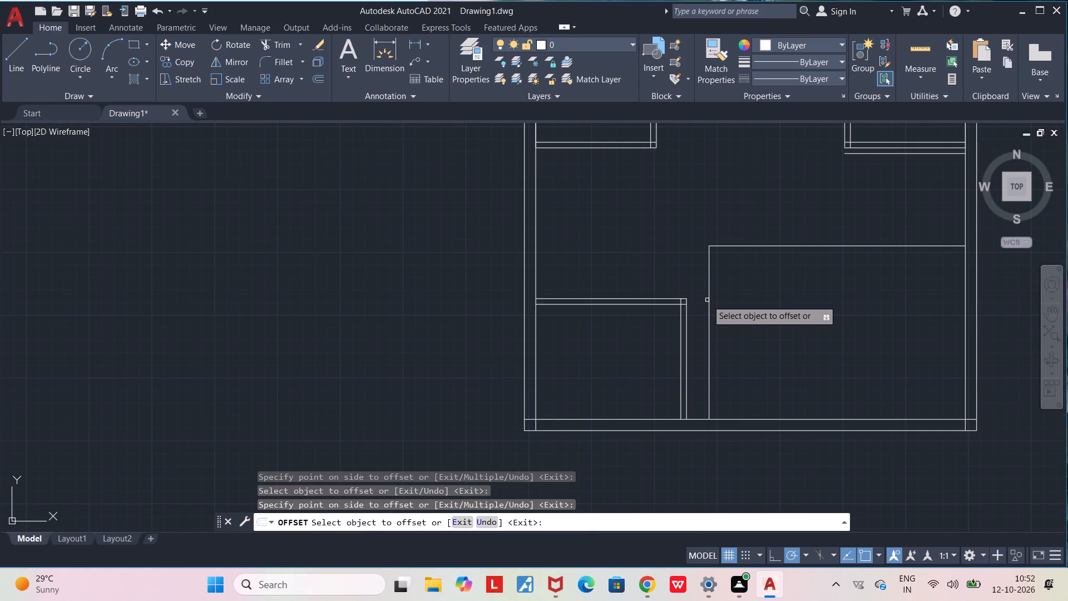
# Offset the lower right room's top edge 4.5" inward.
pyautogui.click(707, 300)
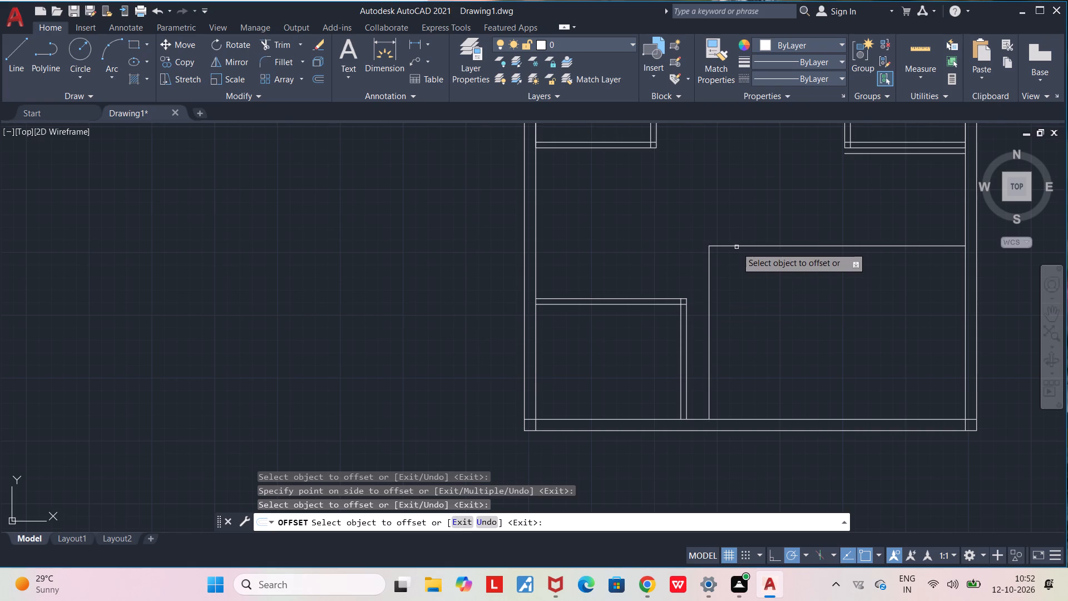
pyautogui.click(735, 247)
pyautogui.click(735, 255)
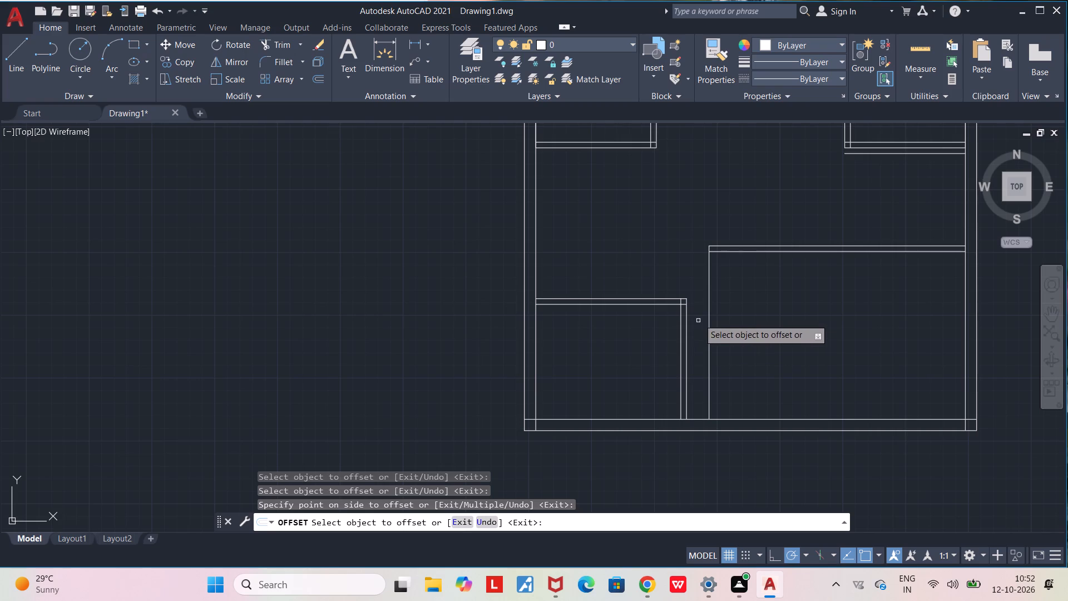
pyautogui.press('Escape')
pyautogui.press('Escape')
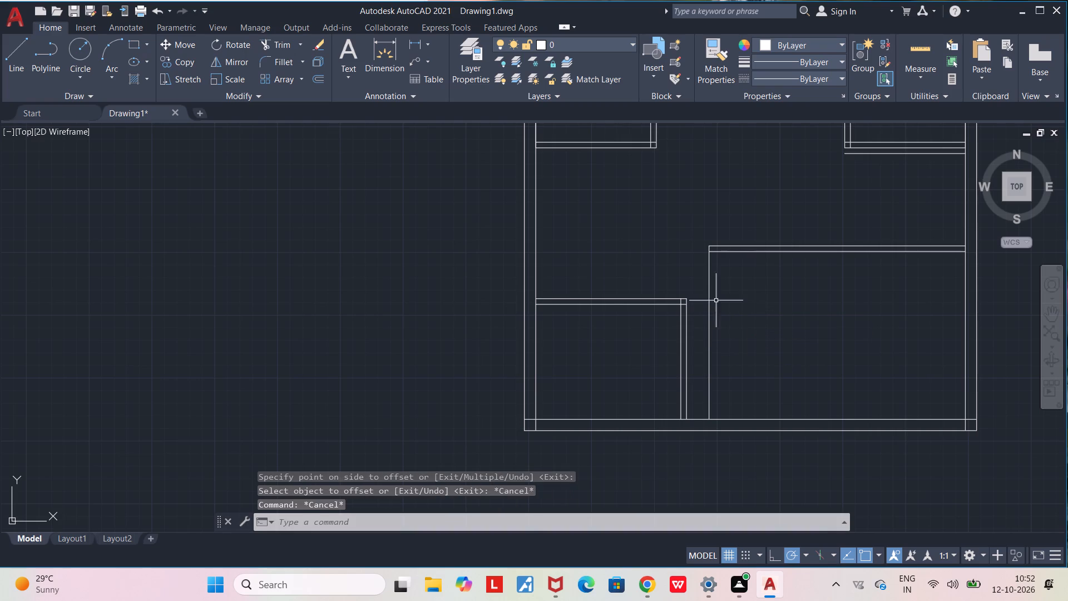
# Erase all edges and offset lines of the lower left and lower right rooms, keeping the outer walls.
pyautogui.moveTo(571, 246); pyautogui.dragTo(790, 366)
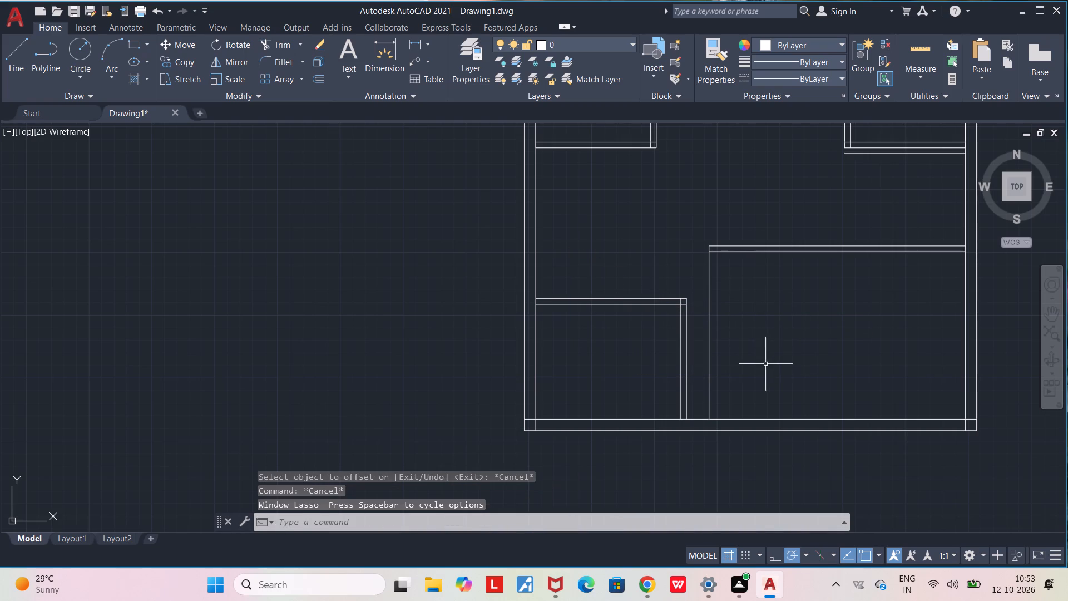
pyautogui.click(759, 382)
pyautogui.click(552, 250)
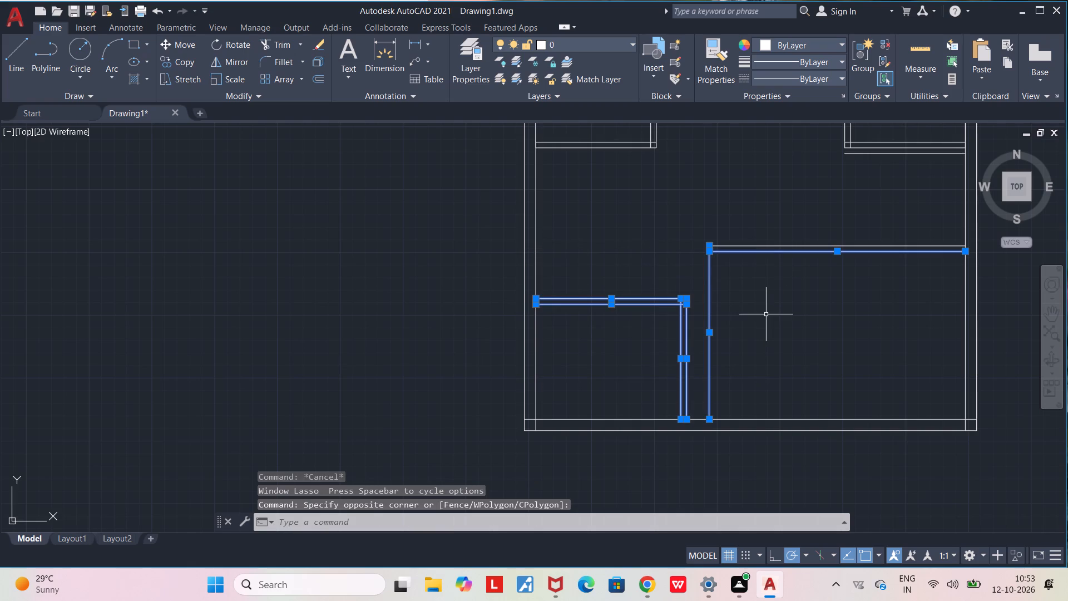
pyautogui.press('Delete')
pyautogui.moveTo(674, 189); pyautogui.dragTo(862, 318)
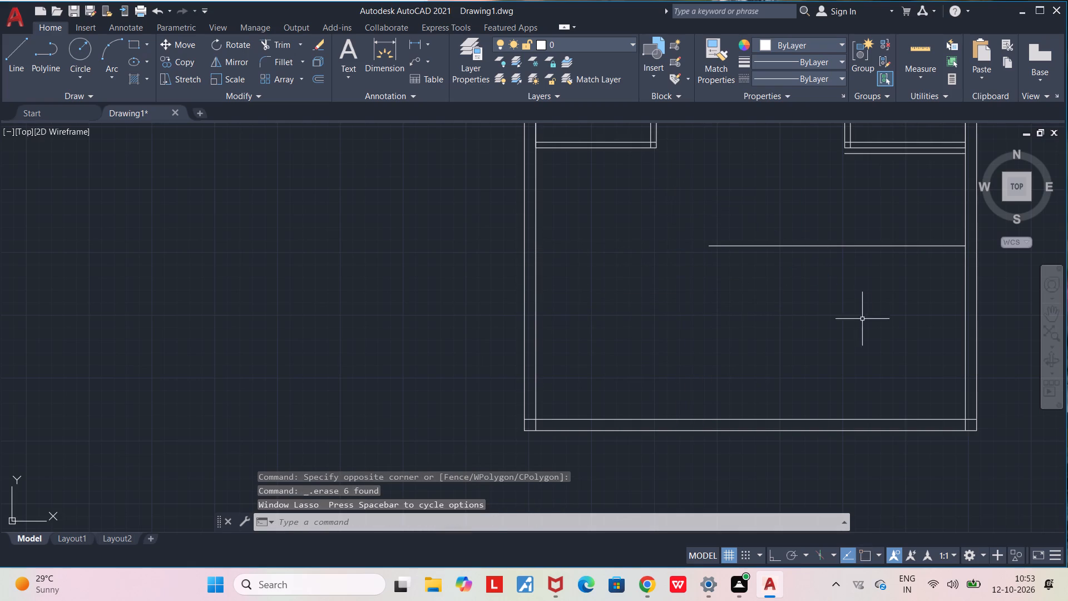
pyautogui.click(844, 243)
pyautogui.click(843, 262)
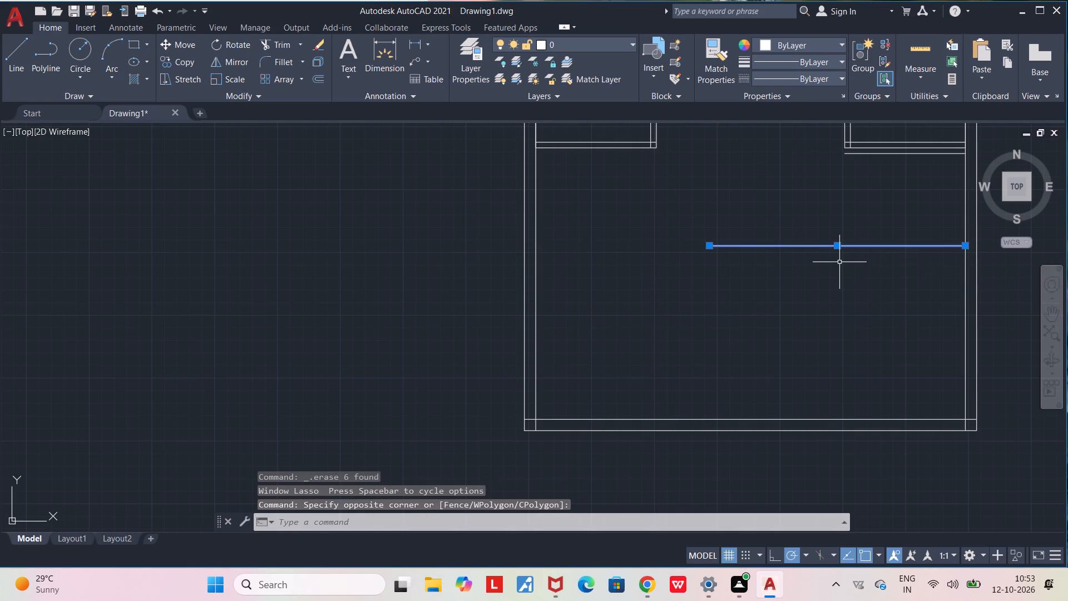
pyautogui.press('Delete')
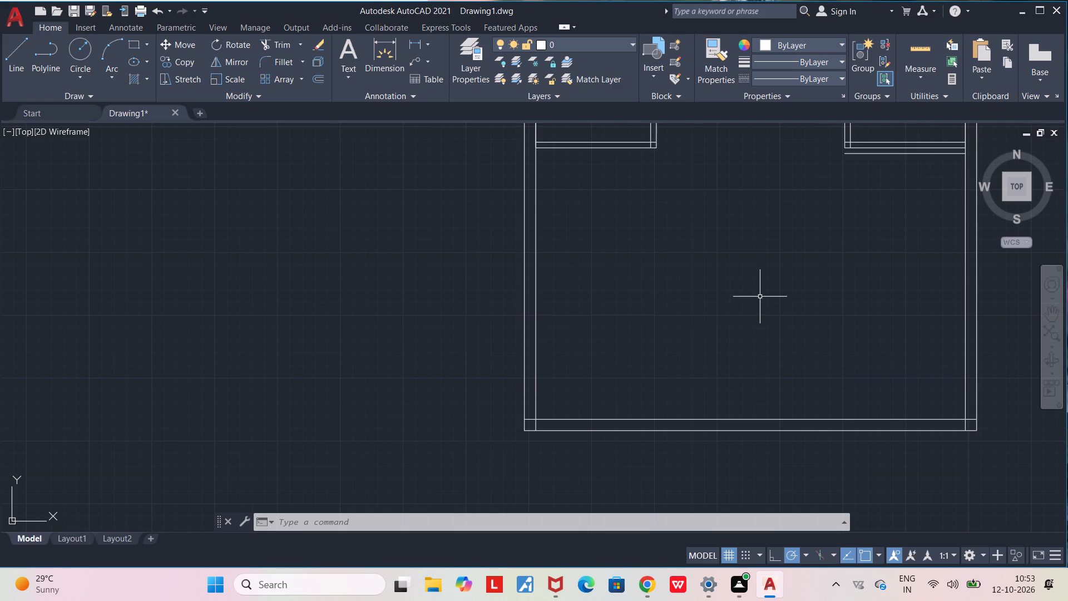
# Draw a room outline 8' wide and 10' deep in the lower left inner corner of the outer walls.
pyautogui.press('l')
pyautogui.press('Return')
pyautogui.click(538, 418)
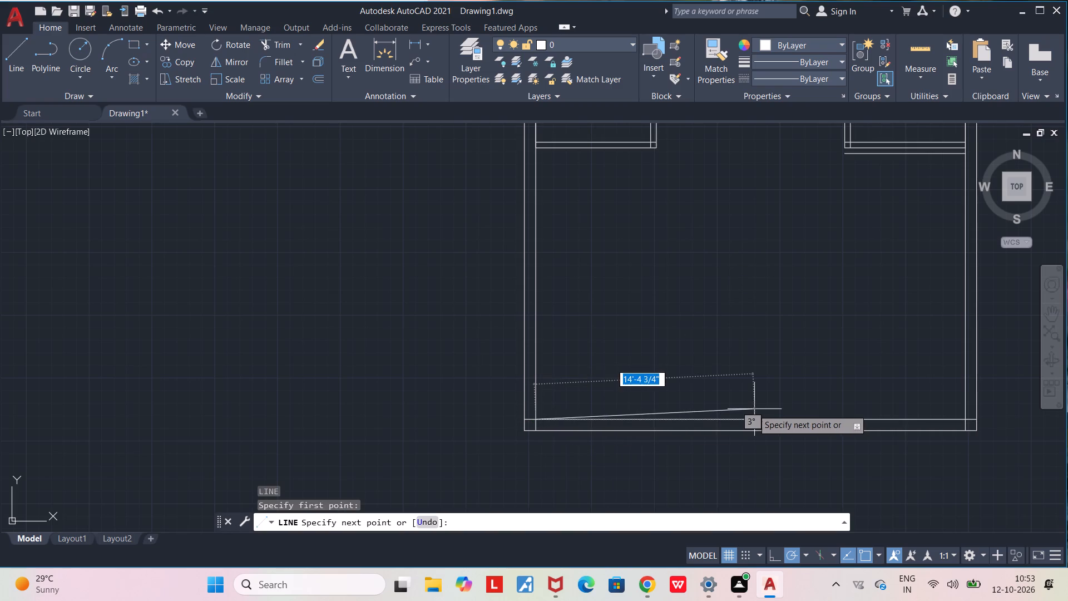
pyautogui.press('8')
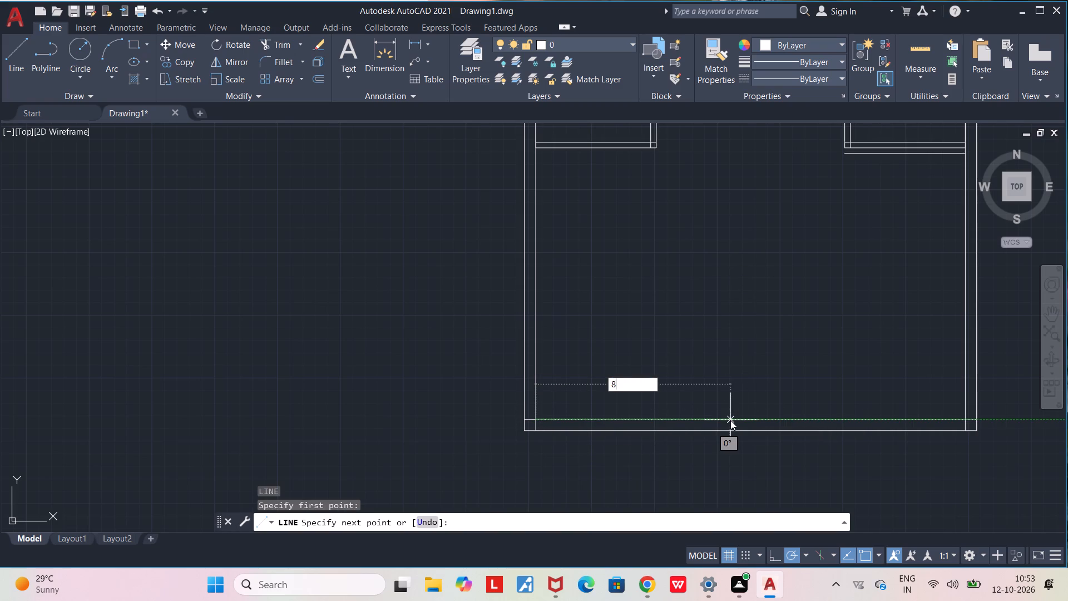
pyautogui.press("'")
pyautogui.press('Return')
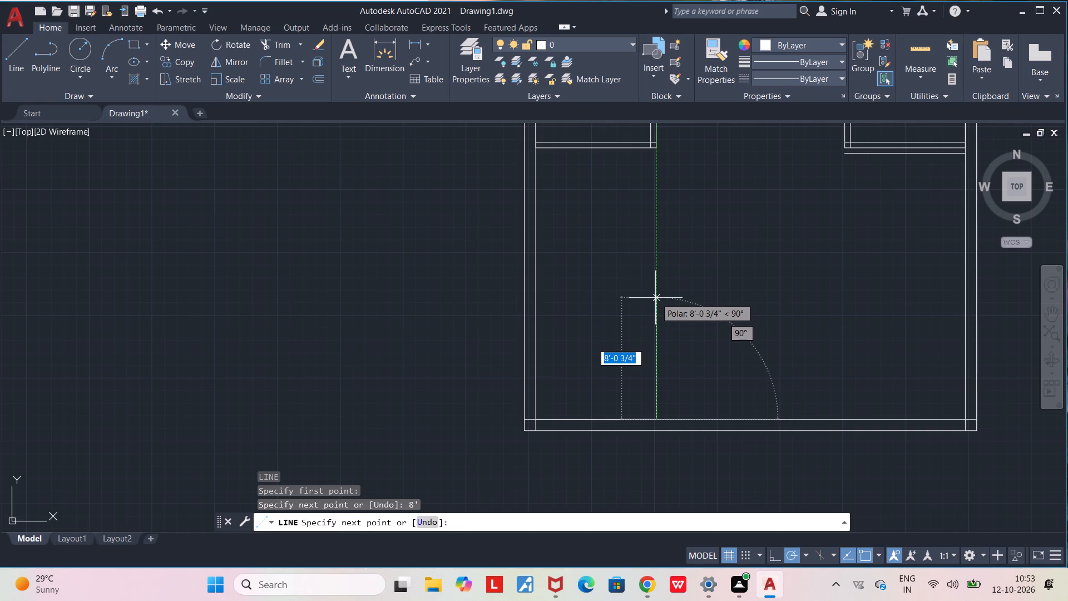
pyautogui.write("10'")
pyautogui.press('Return')
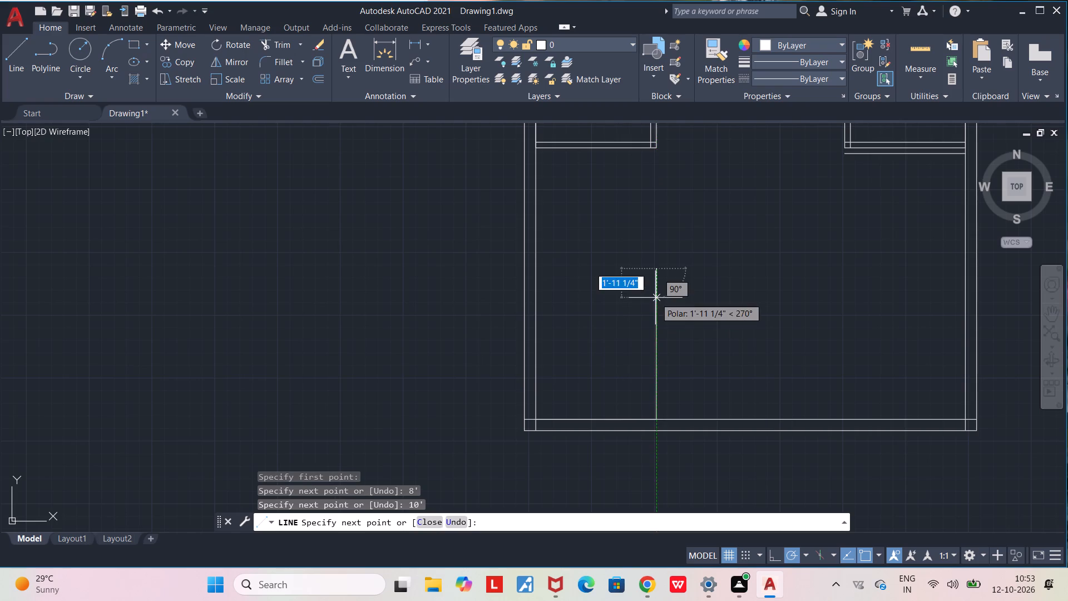
pyautogui.click(535, 266)
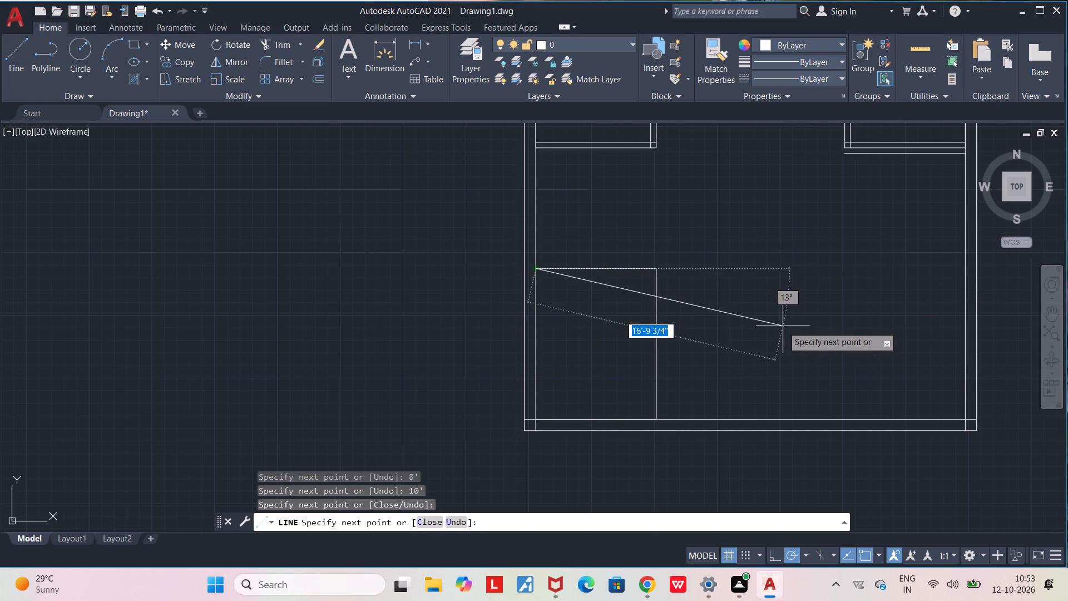
pyautogui.press('Escape')
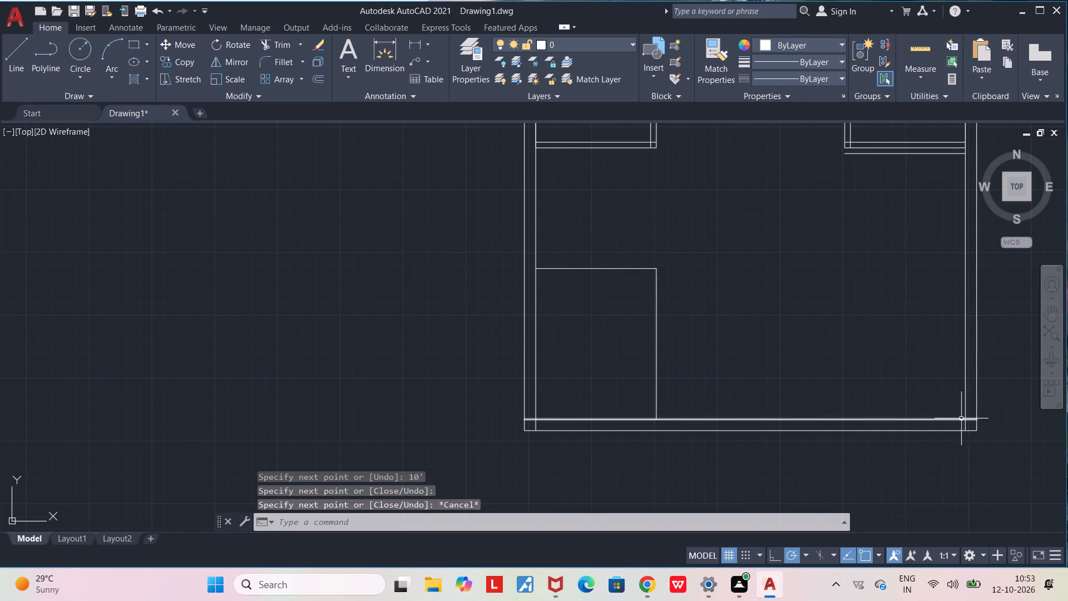
# Draw a room outline 11'6" wide and 17' deep in the lower right inner corner of the outer walls.
pyautogui.moveTo(890, 410); pyautogui.dragTo(694, 420, button='middle')
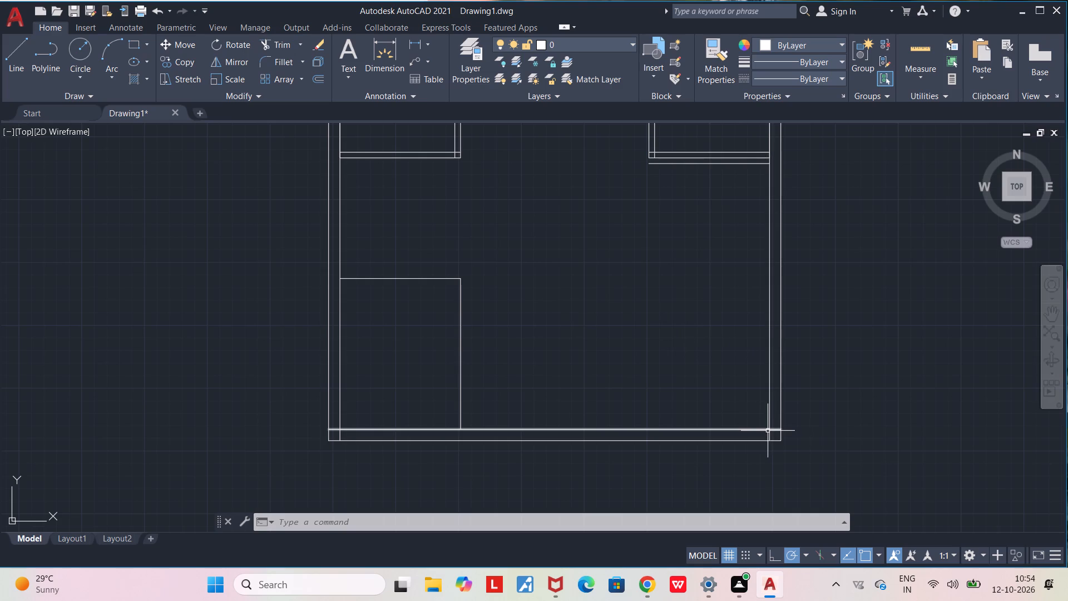
pyautogui.press('l')
pyautogui.press('Return')
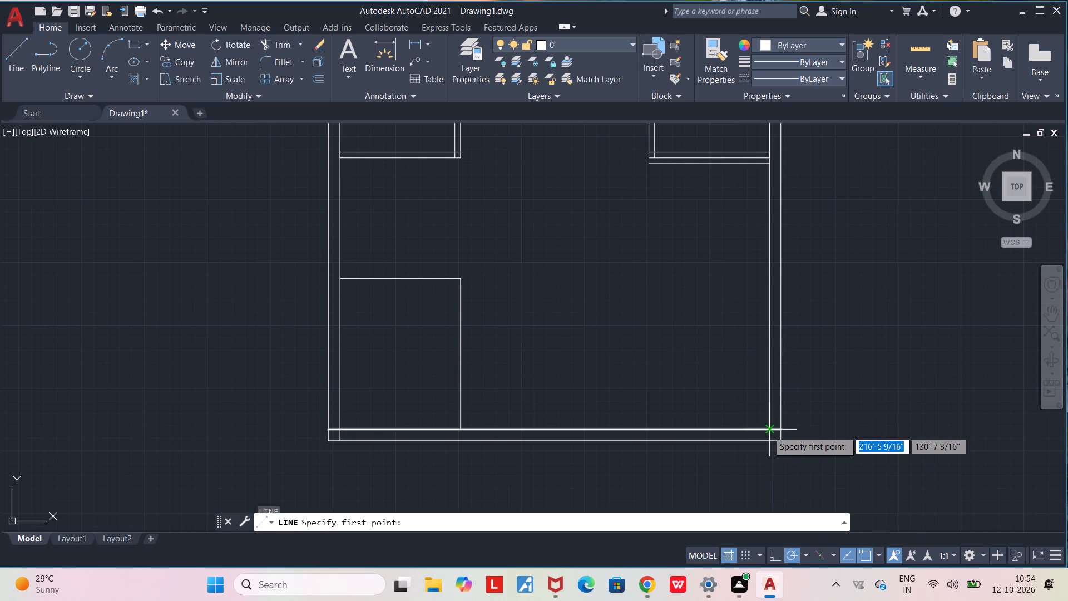
pyautogui.click(767, 428)
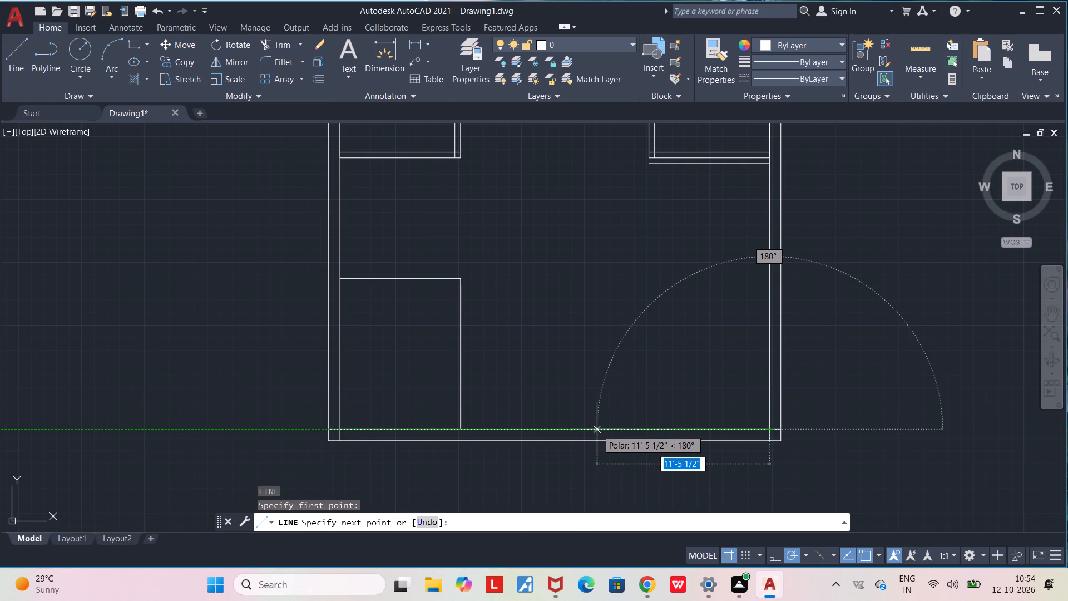
pyautogui.write('11')
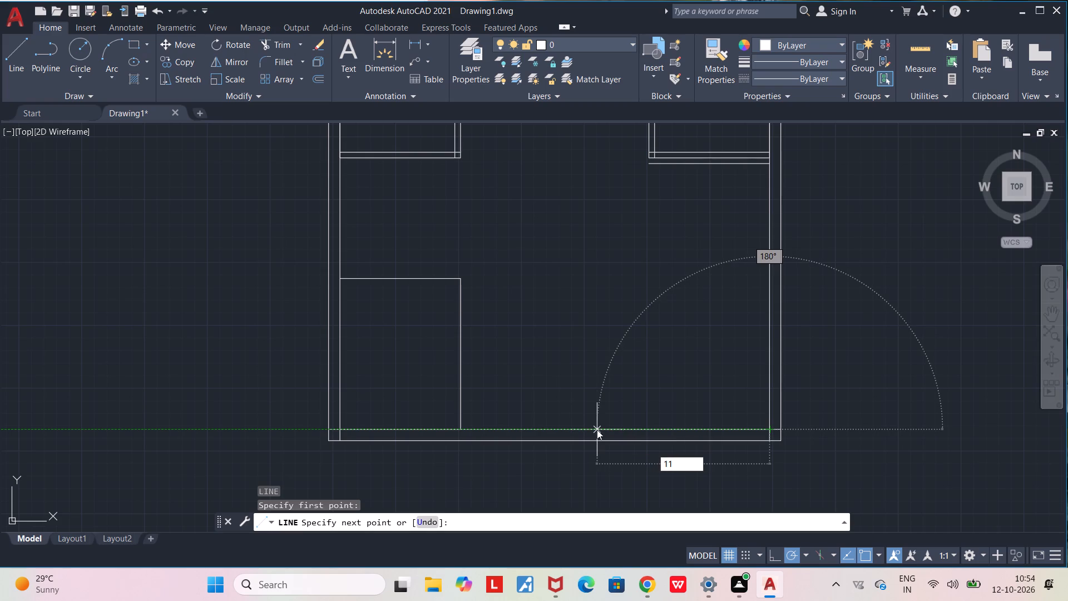
pyautogui.press("'")
pyautogui.press('6')
pyautogui.hotkey('shift', '"')
pyautogui.press('Return')
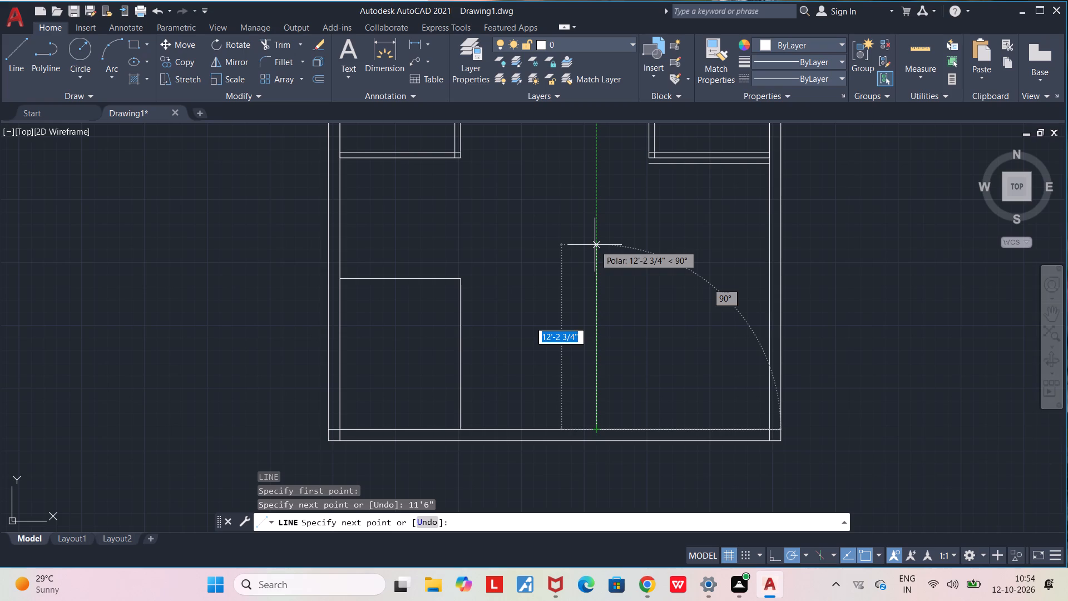
pyautogui.write('17')
pyautogui.press("'")
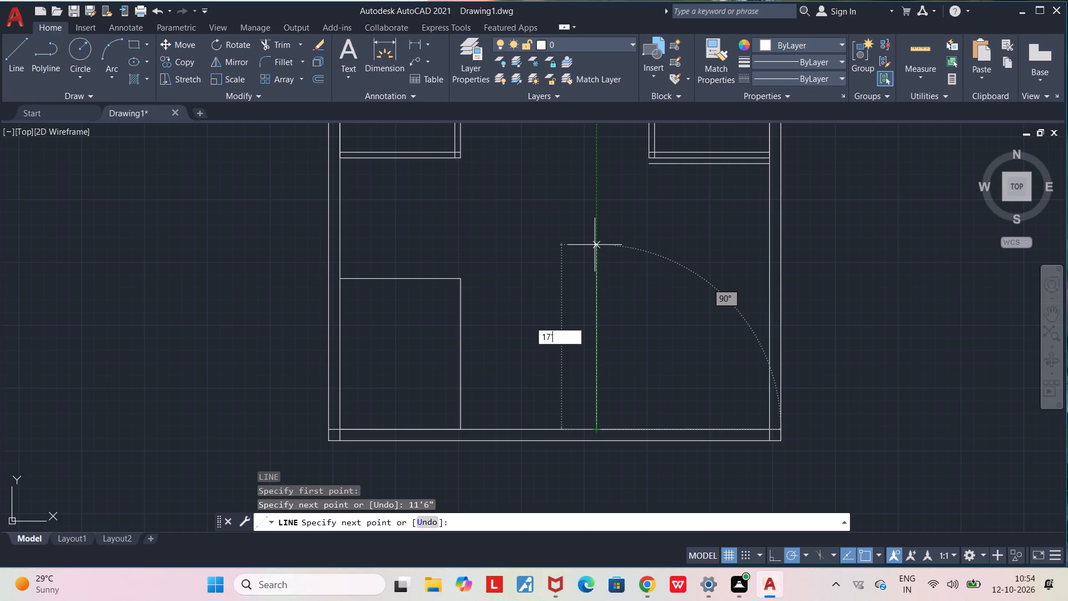
pyautogui.press('Return')
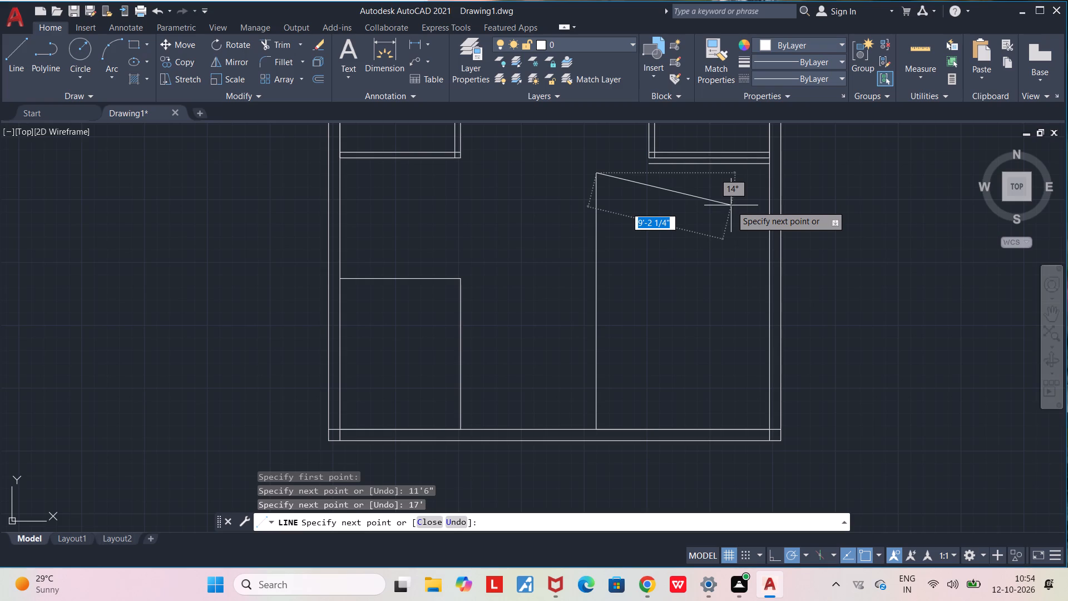
pyautogui.moveTo(729, 215); pyautogui.dragTo(701, 356, button='middle')
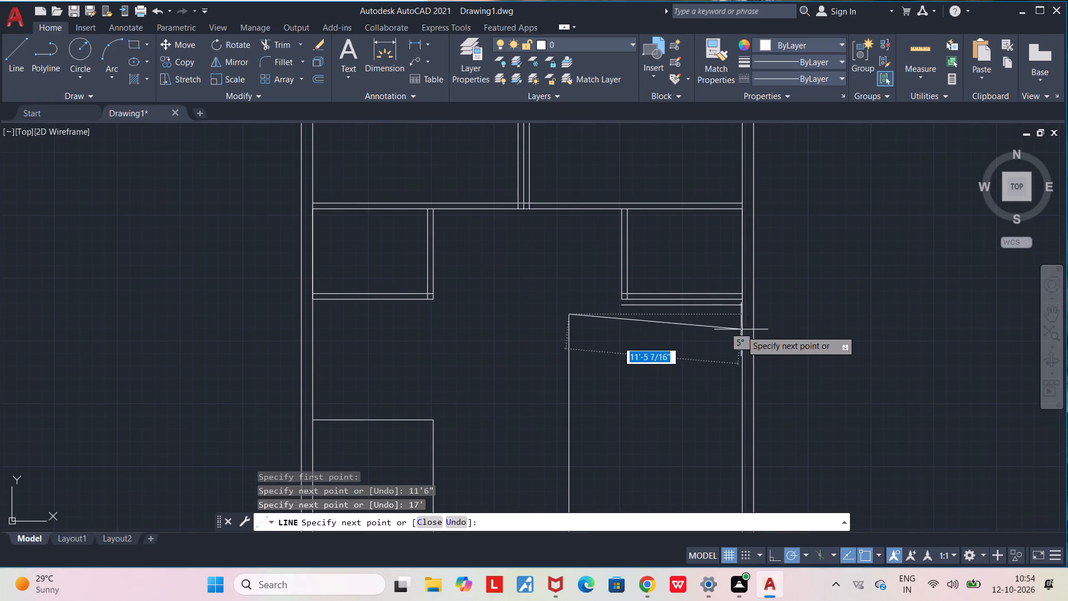
pyautogui.click(742, 314)
pyautogui.press('Escape')
pyautogui.press('Escape')
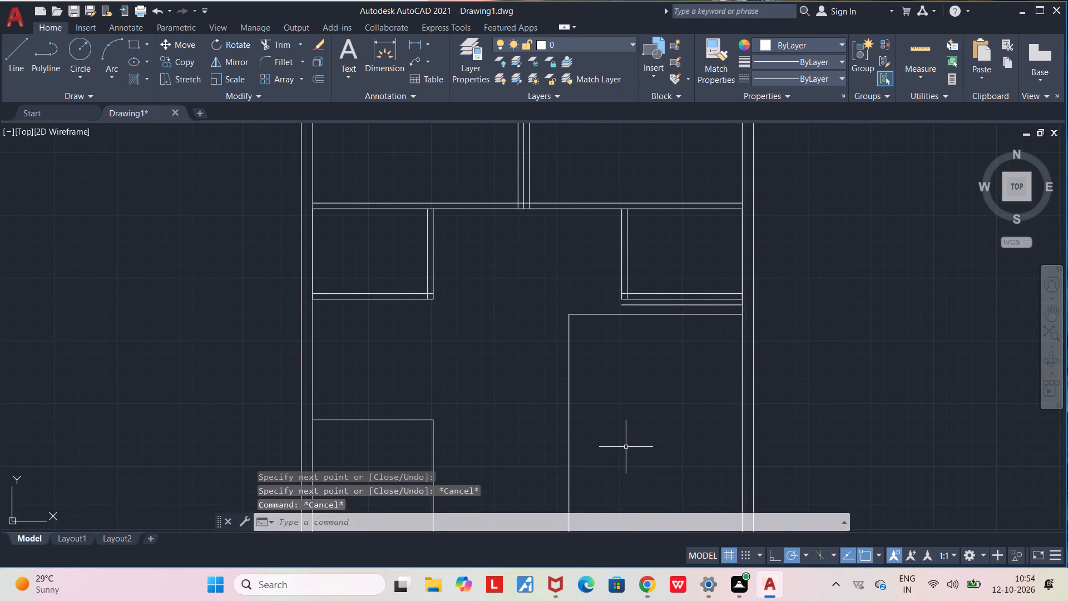
# Erase all lines of the right side room below the horizontal partition, including its leftover edge along the outer wall's inner face.
pyautogui.click(706, 309)
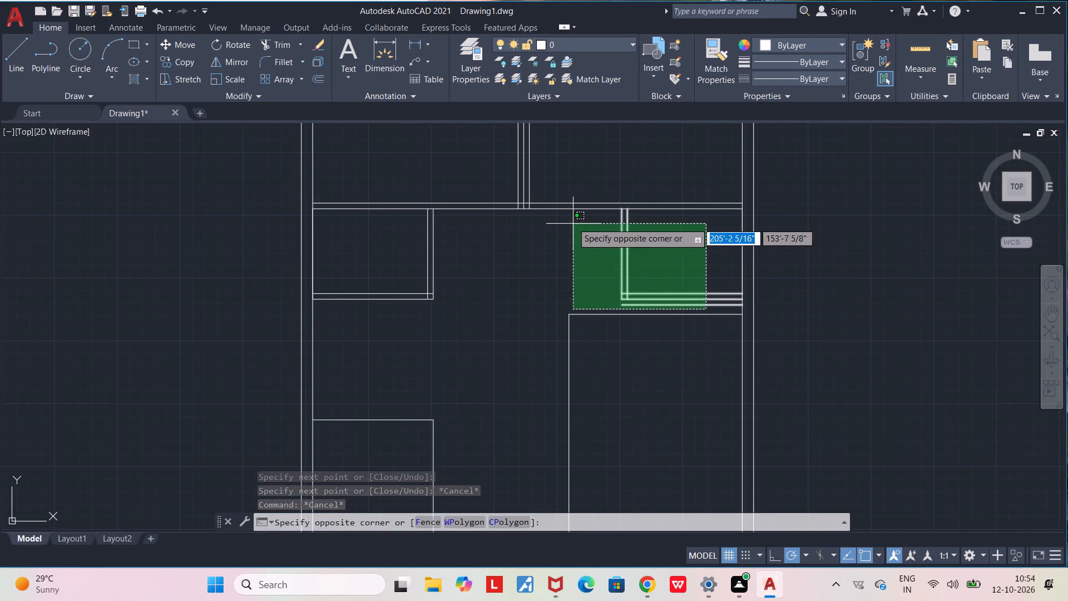
pyautogui.click(570, 219)
pyautogui.press('Delete')
pyautogui.click(426, 339)
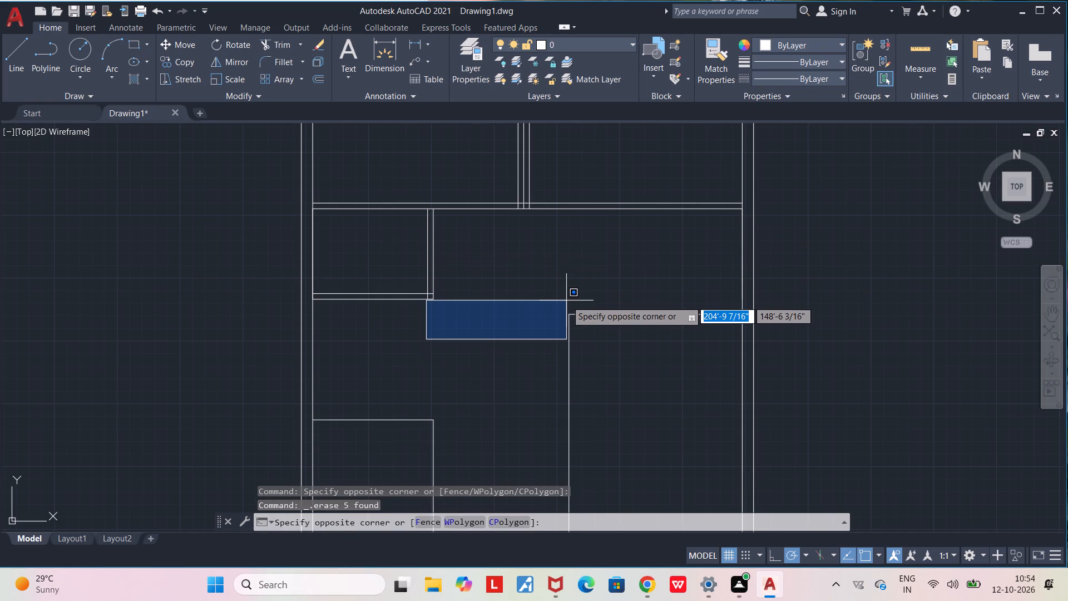
pyautogui.press('Escape')
pyautogui.scroll(-2, 695, 329)
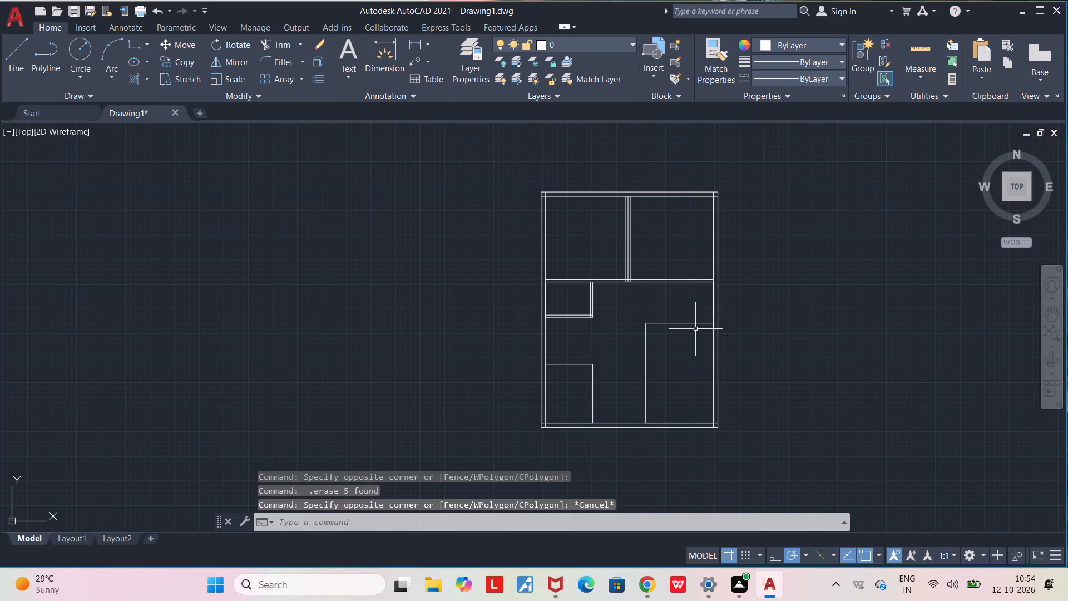
pyautogui.moveTo(692, 329); pyautogui.dragTo(681, 431, button='middle')
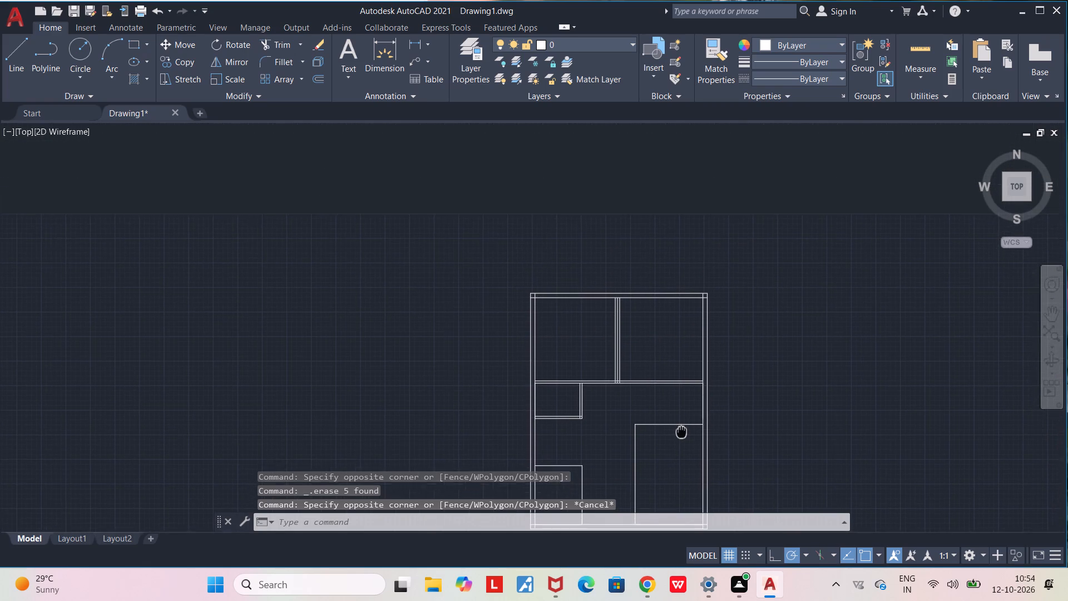
pyautogui.moveTo(681, 431); pyautogui.dragTo(680, 437, button='middle')
pyautogui.scroll(1, 666, 411)
pyautogui.scroll(1, 640, 350)
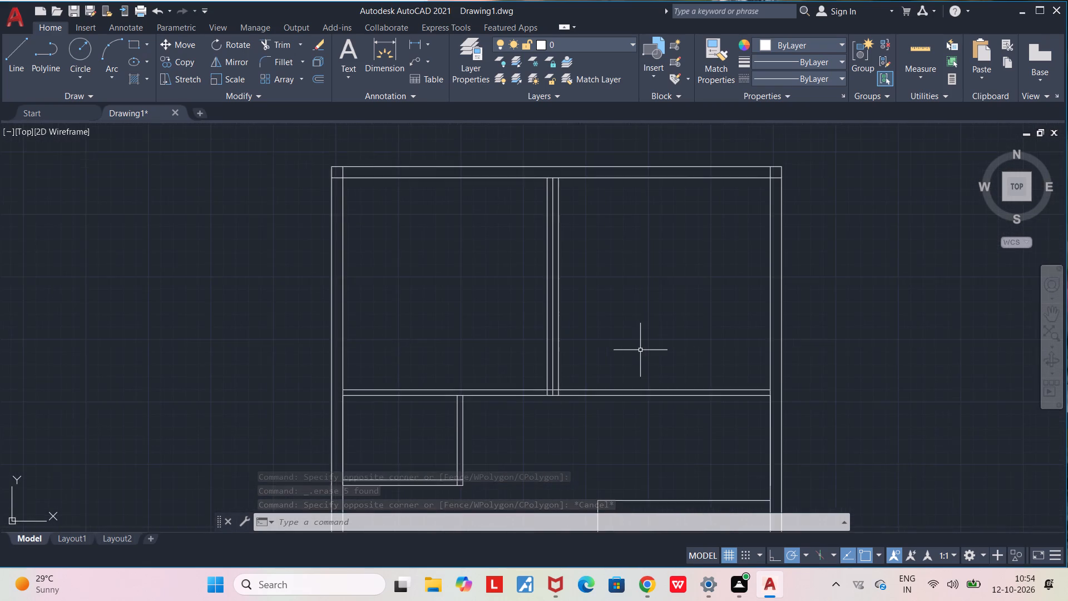
pyautogui.moveTo(640, 354); pyautogui.dragTo(646, 483, button='middle')
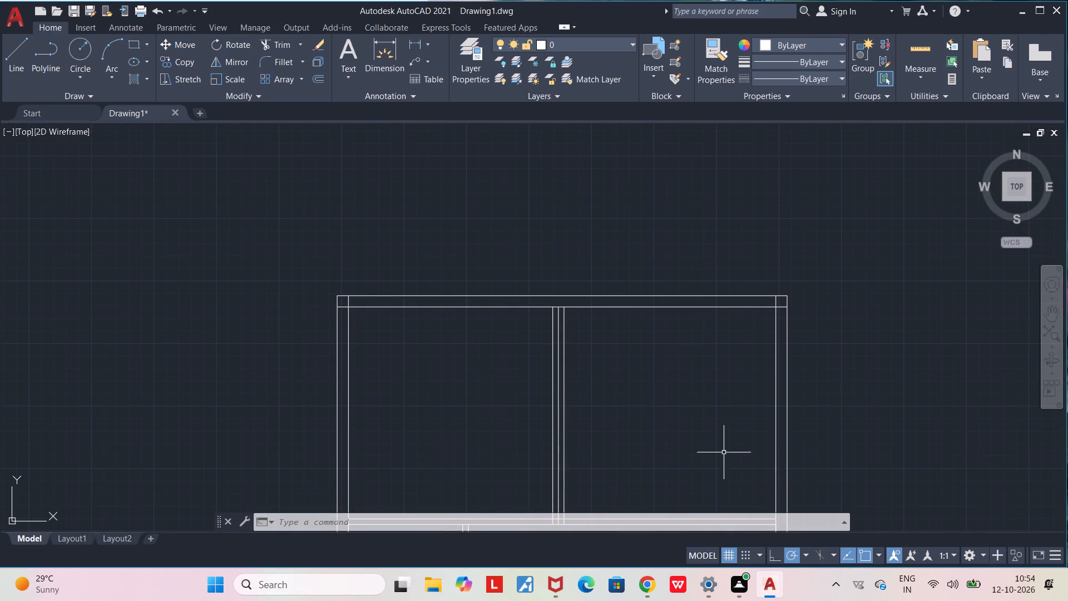
pyautogui.scroll(-1, 731, 412)
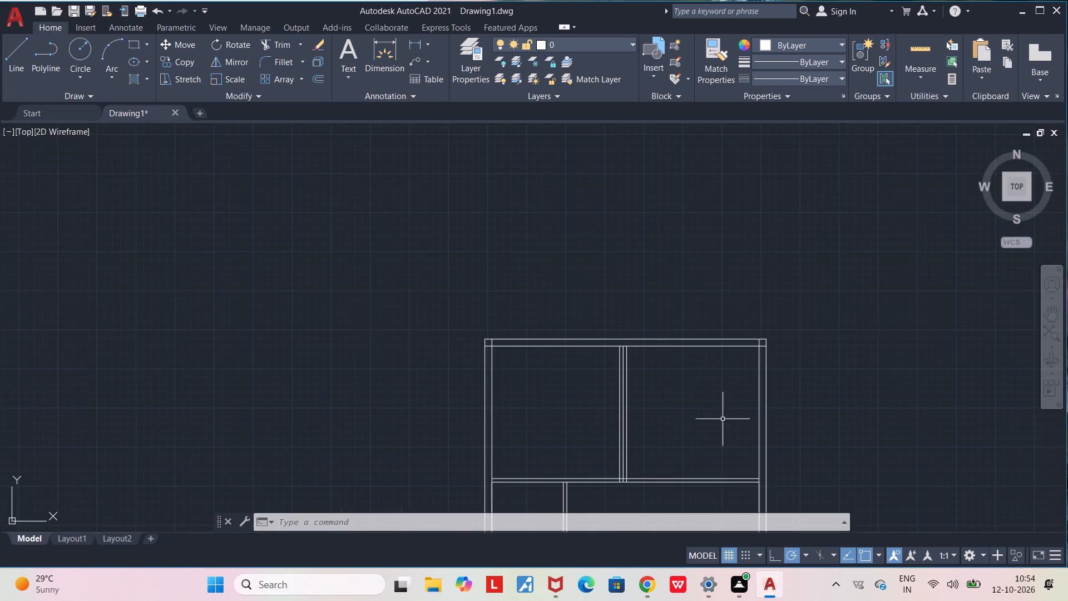
pyautogui.moveTo(720, 415); pyautogui.dragTo(704, 270, button='middle')
pyautogui.scroll(-1, 704, 270)
pyautogui.scroll(1, 721, 346)
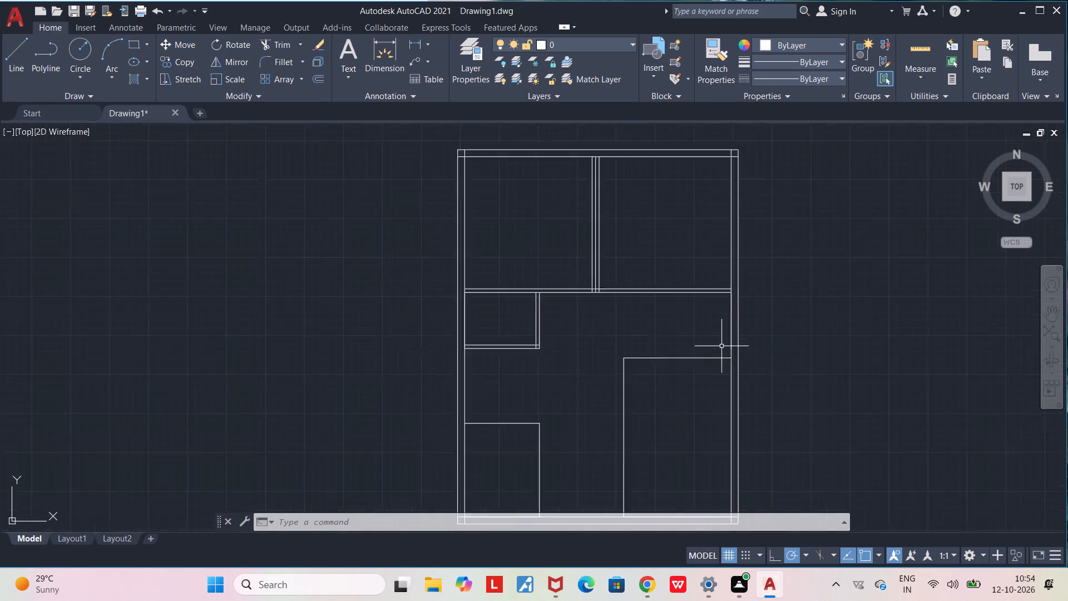
pyautogui.scroll(2, 721, 346)
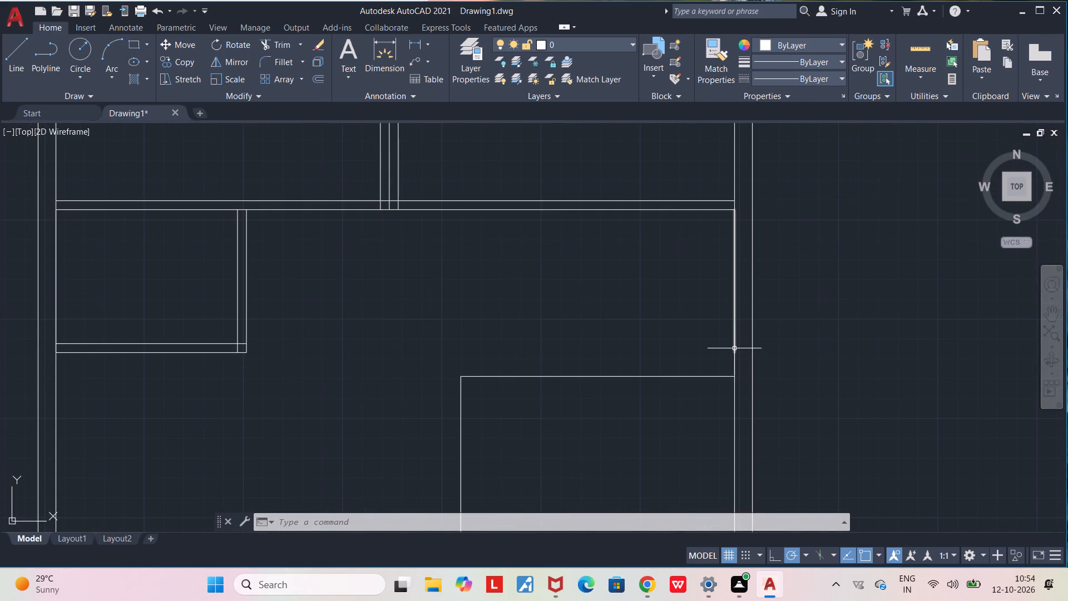
pyautogui.click(733, 208)
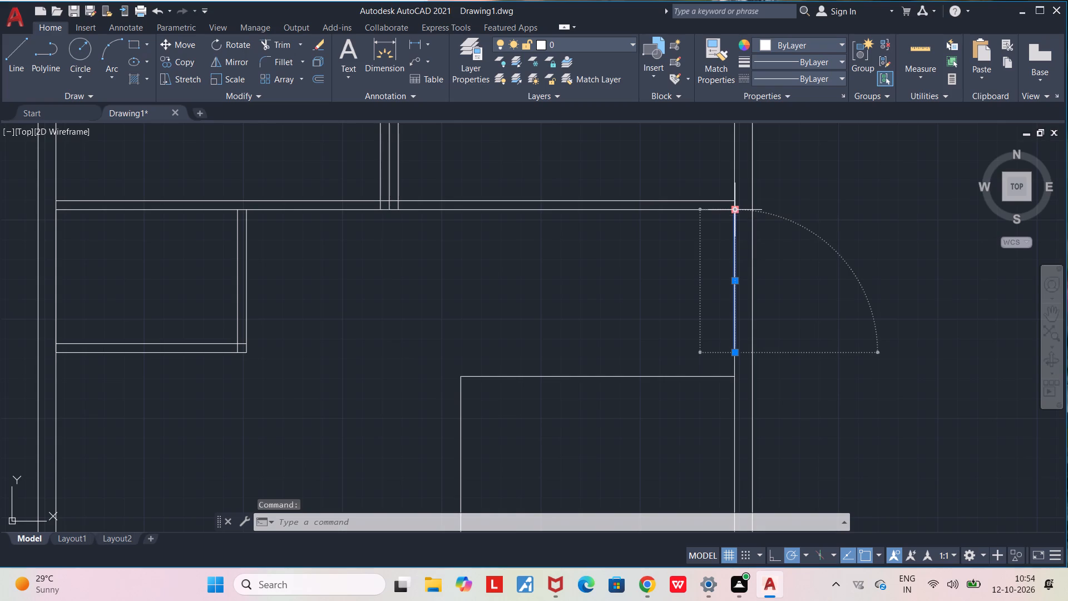
pyautogui.press('Delete')
# Redraw the right side room outline 8' wide and 6' deep, between the horizontal partition's lower line and the right outer wall.
pyautogui.press('l')
pyautogui.press('Return')
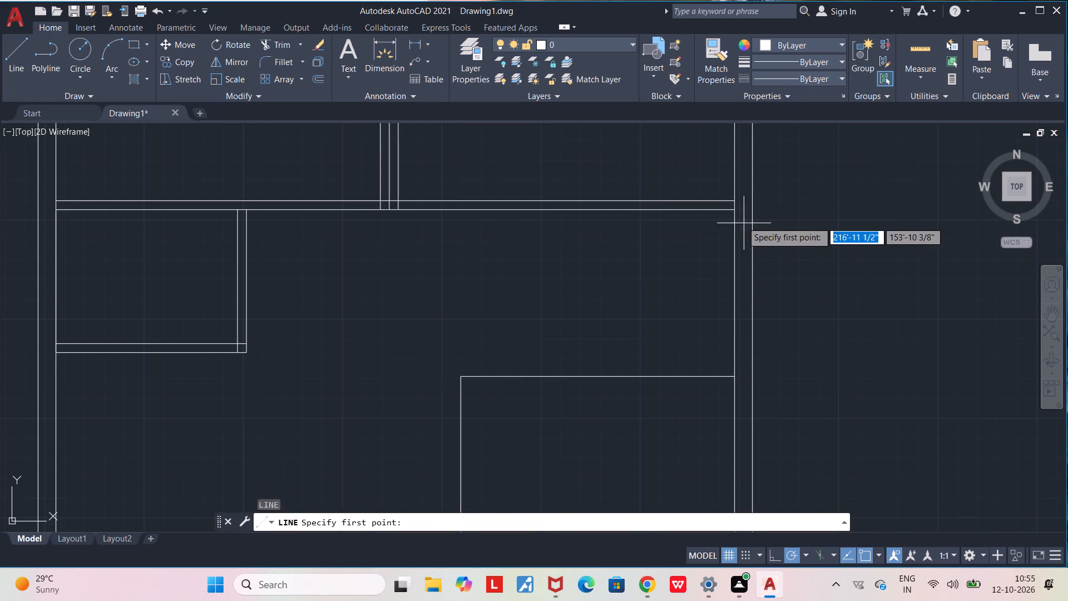
pyautogui.click(735, 211)
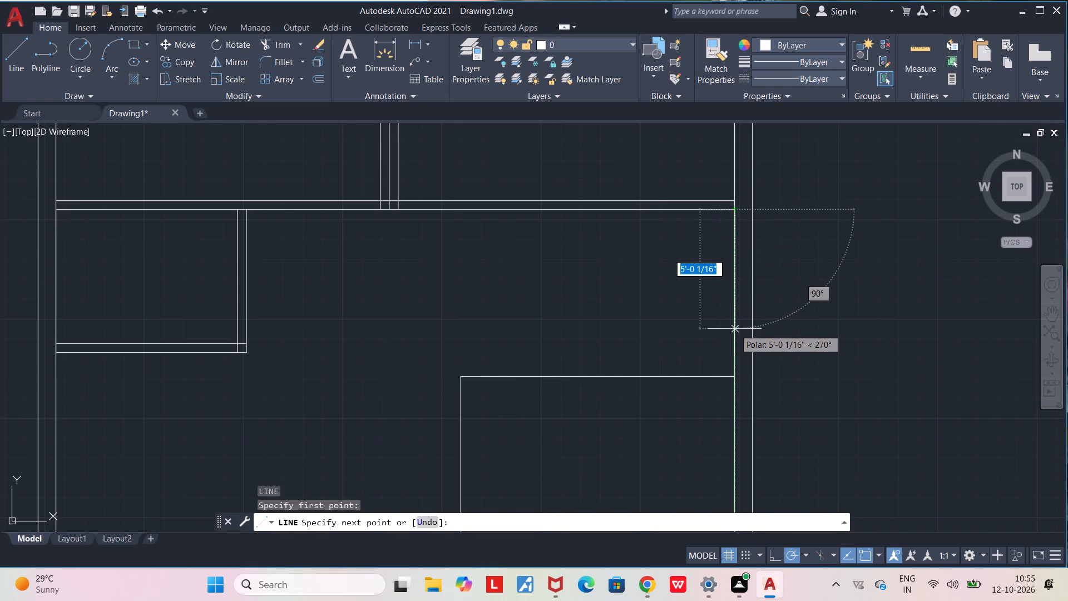
pyautogui.press('6')
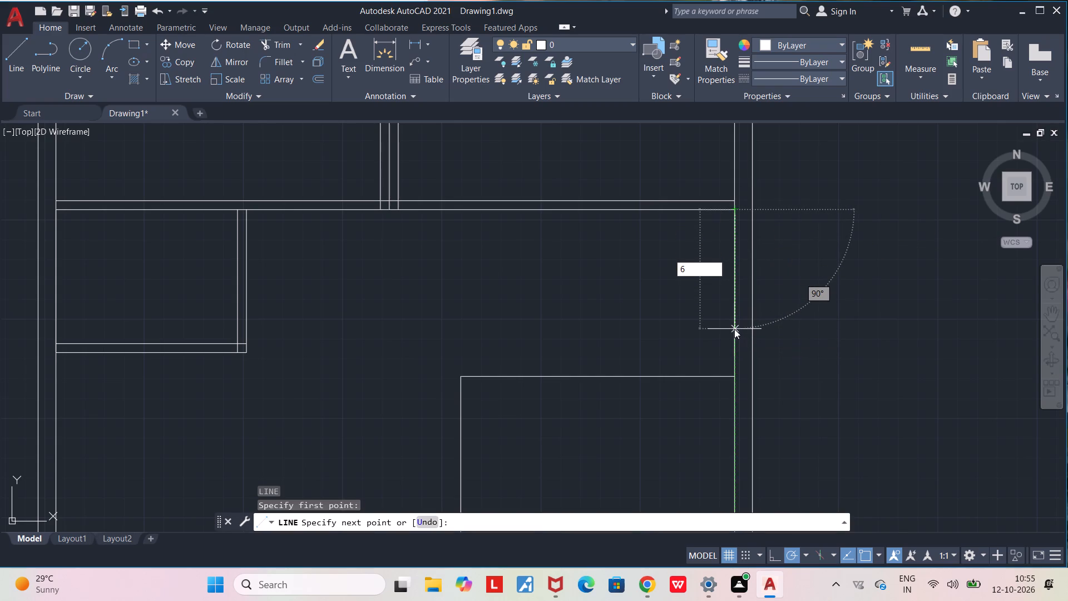
pyautogui.press("'")
pyautogui.press('Return')
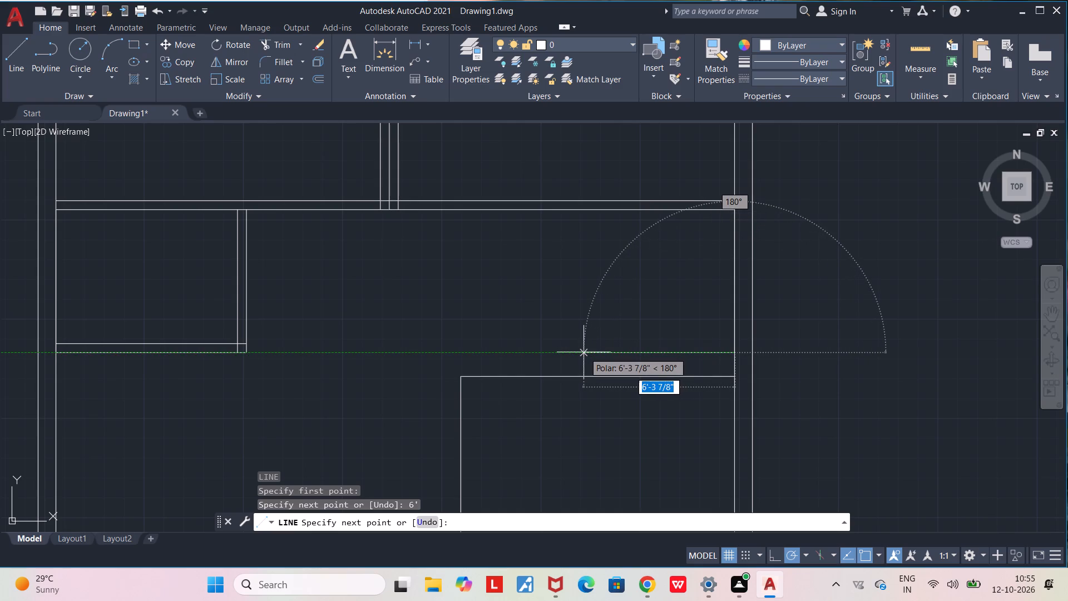
pyautogui.write("8'")
pyautogui.press('Return')
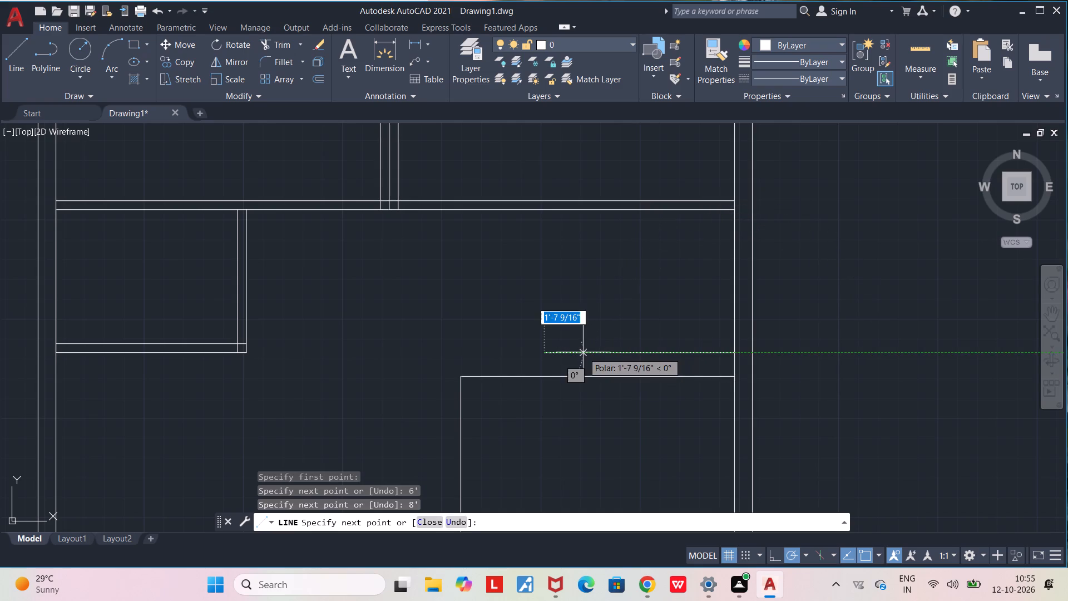
pyautogui.click(543, 207)
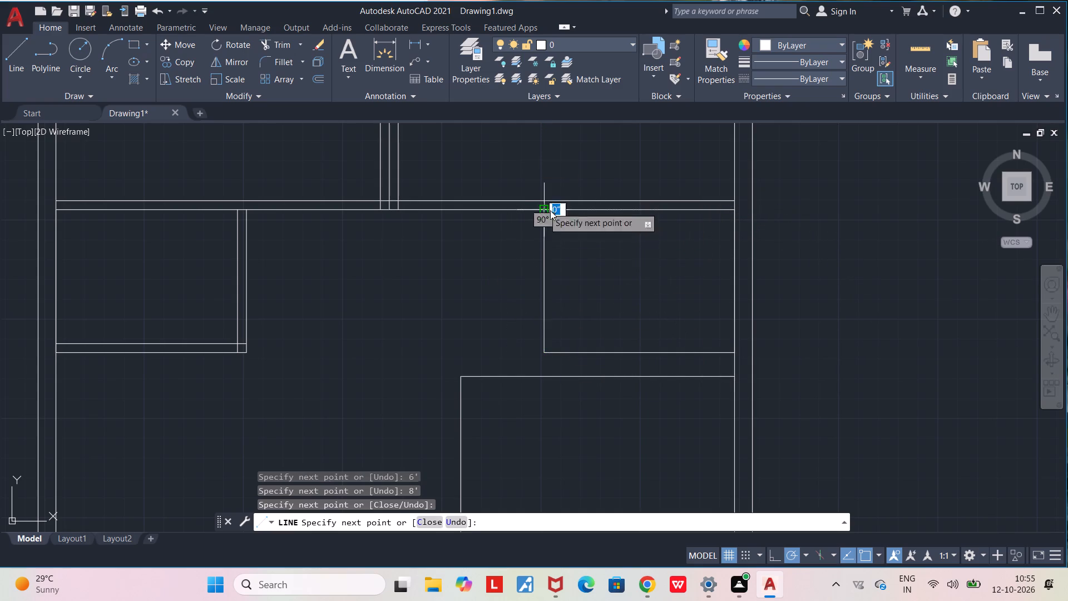
pyautogui.press('Escape')
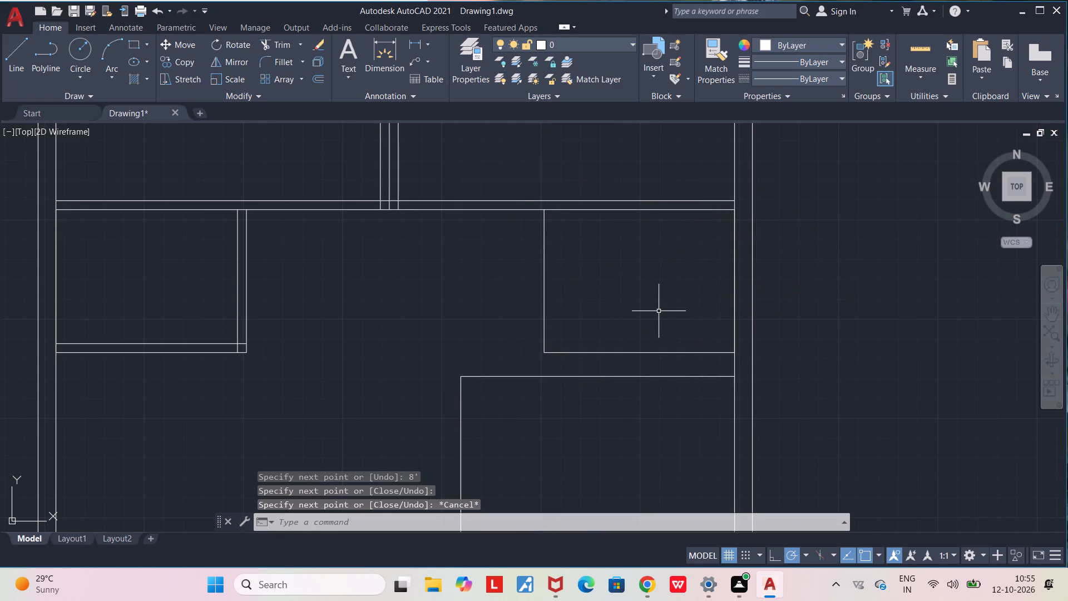
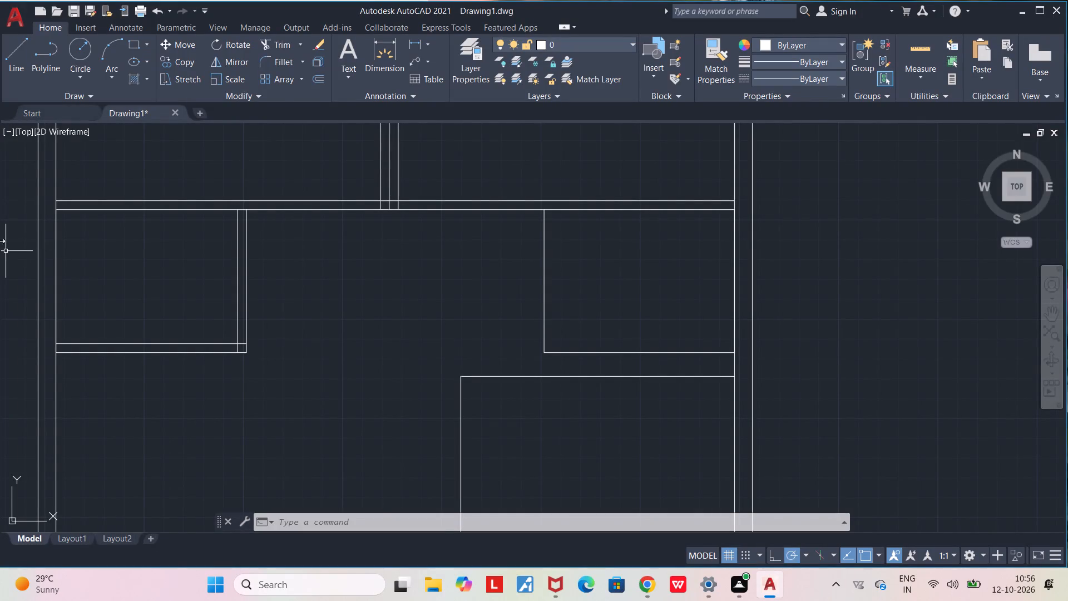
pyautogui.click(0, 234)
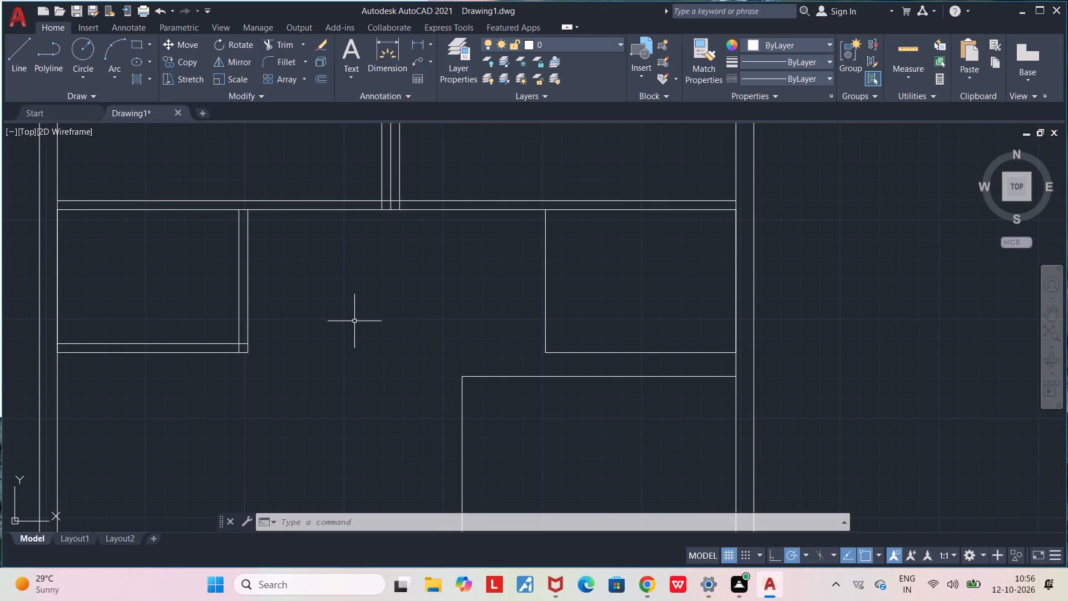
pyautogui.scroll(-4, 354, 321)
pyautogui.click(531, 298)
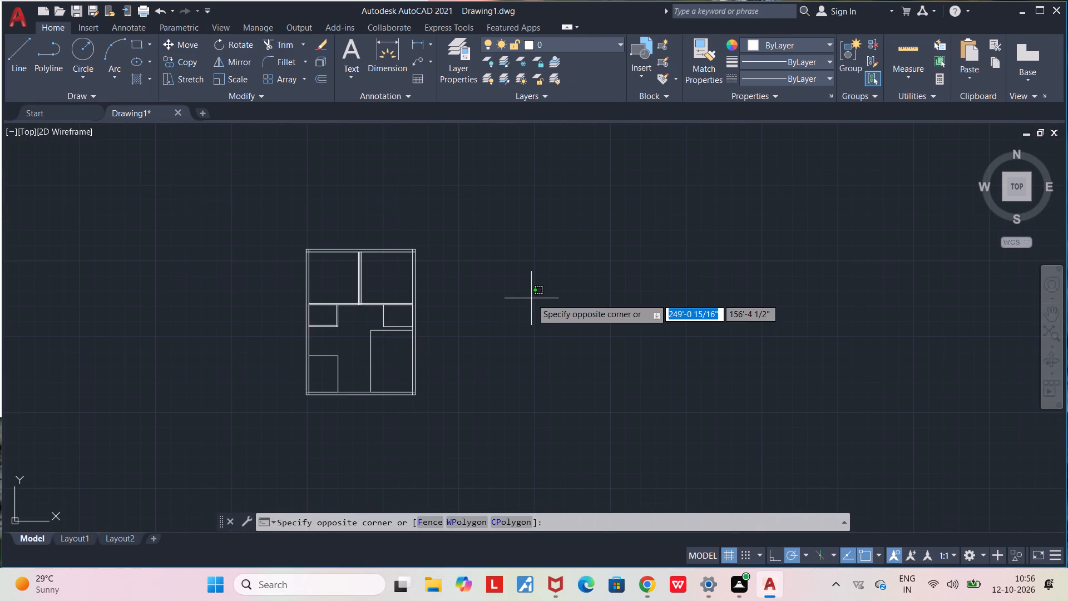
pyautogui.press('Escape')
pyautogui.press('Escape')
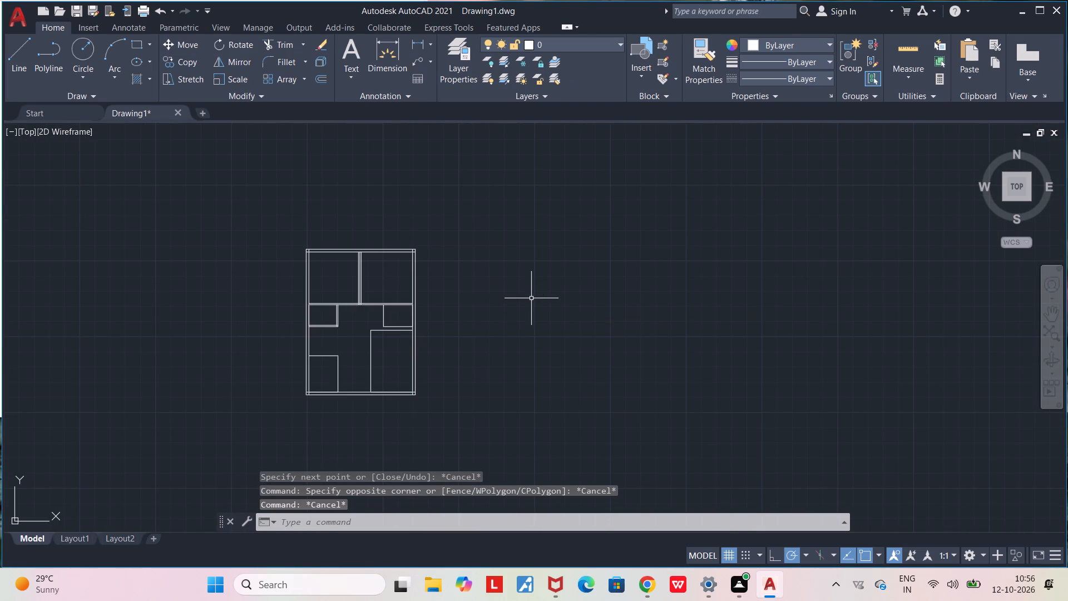
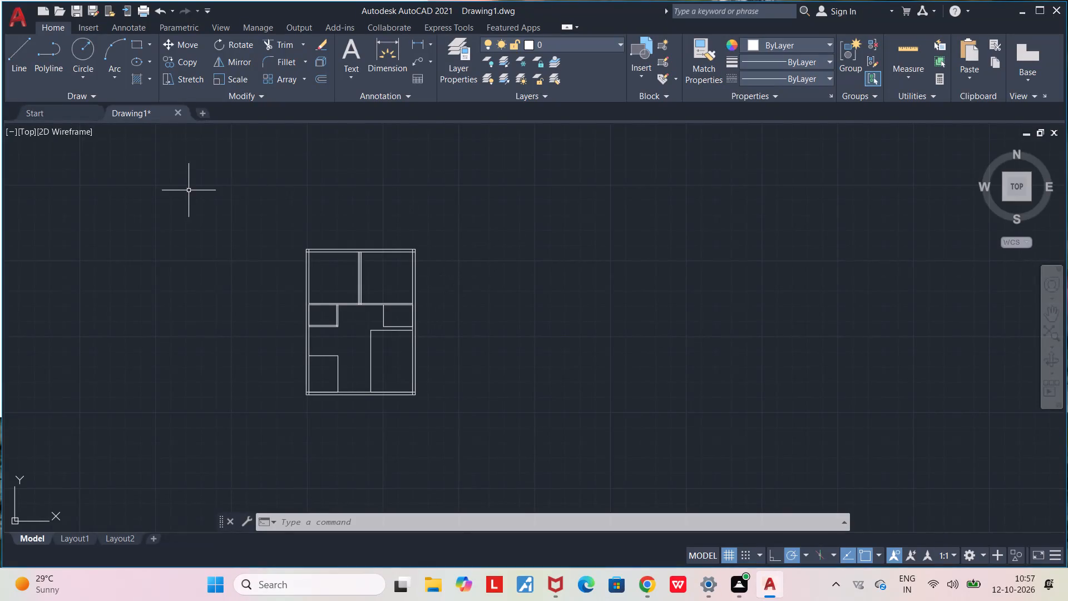
# Erase the entire existing floor plan from the drawing.
pyautogui.click(503, 210)
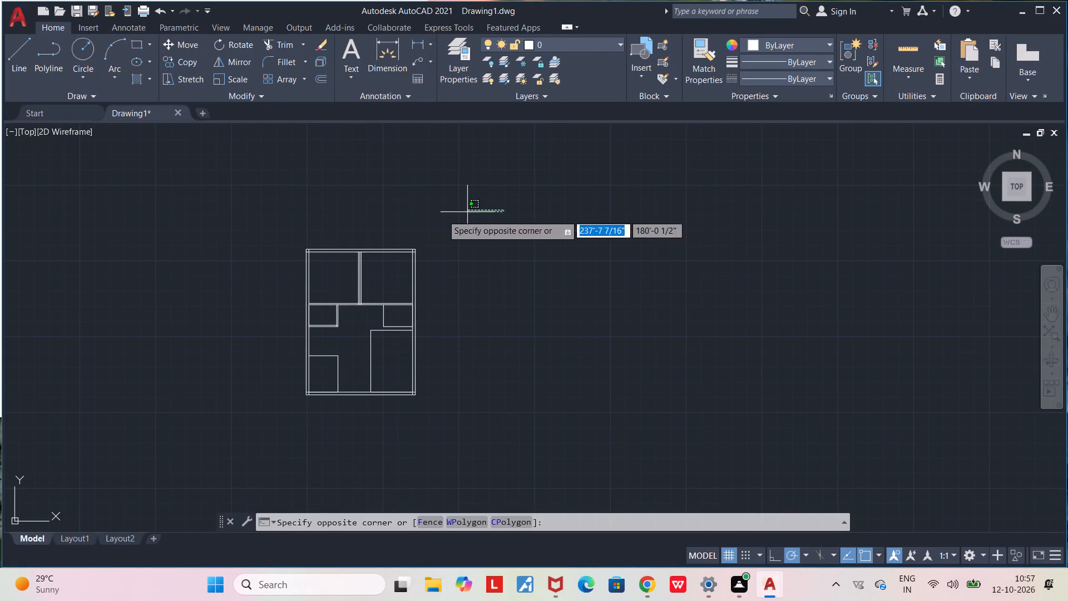
pyautogui.click(260, 448)
pyautogui.press('Delete')
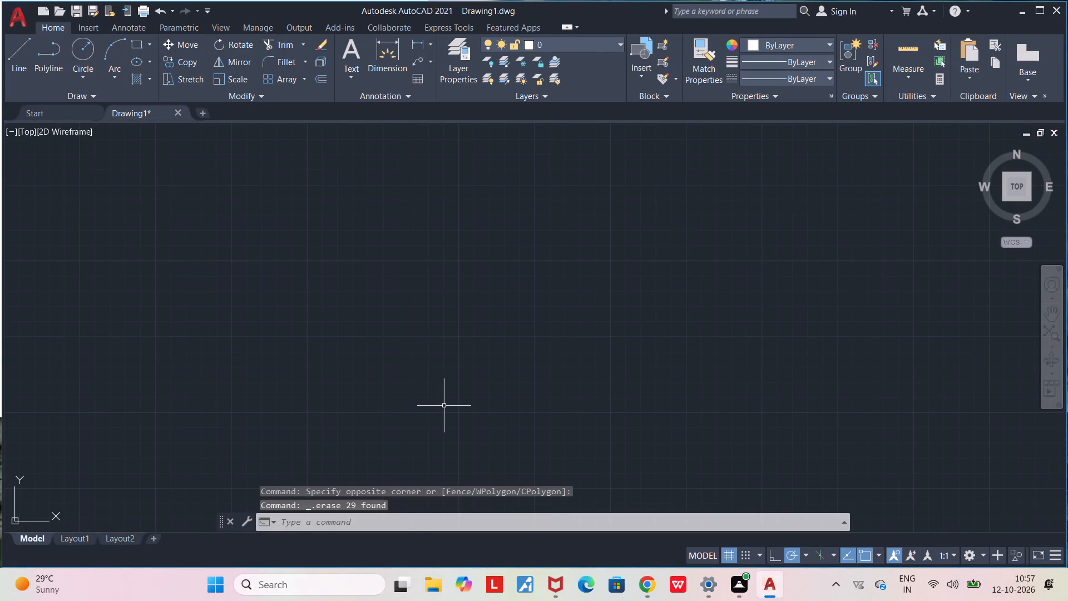
# Draw a closed rectangular house outline with the Line command, 30' wide by 40' high.
pyautogui.press('l')
pyautogui.press('Return')
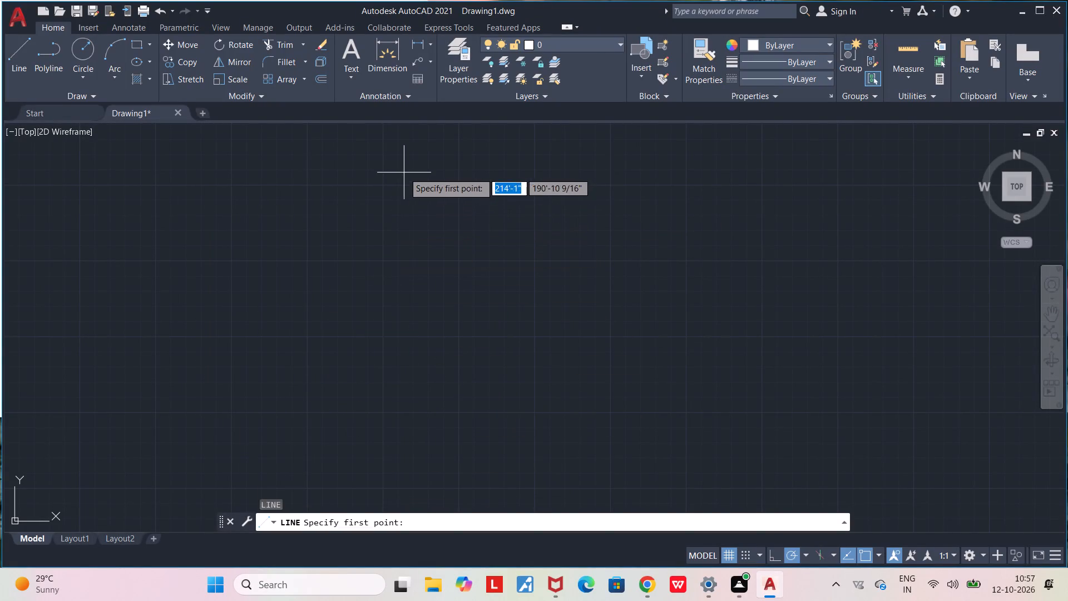
pyautogui.click(397, 185)
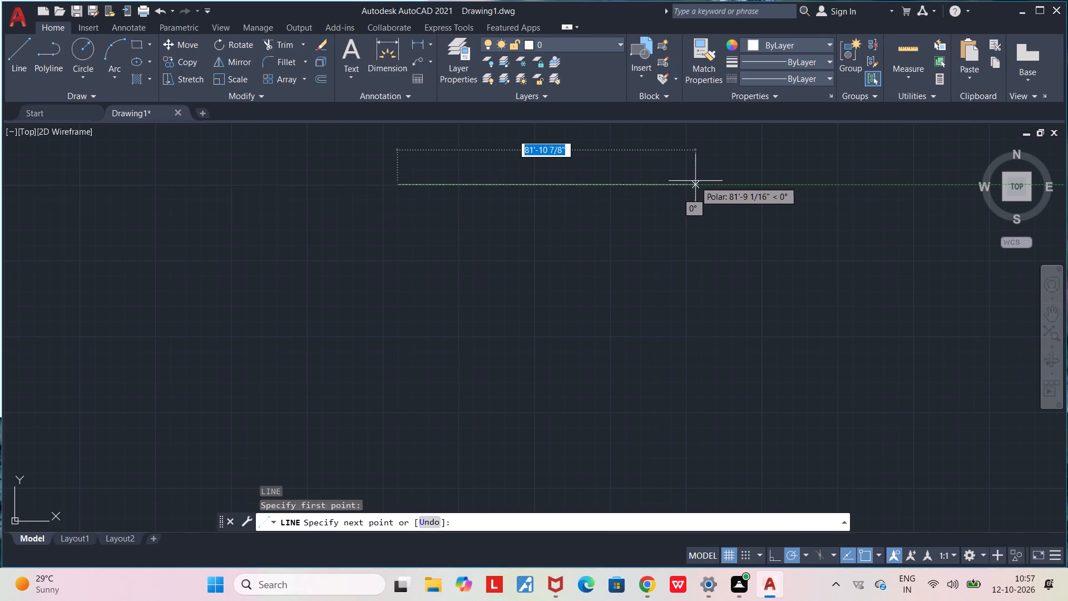
pyautogui.write("30'")
pyautogui.press('Return')
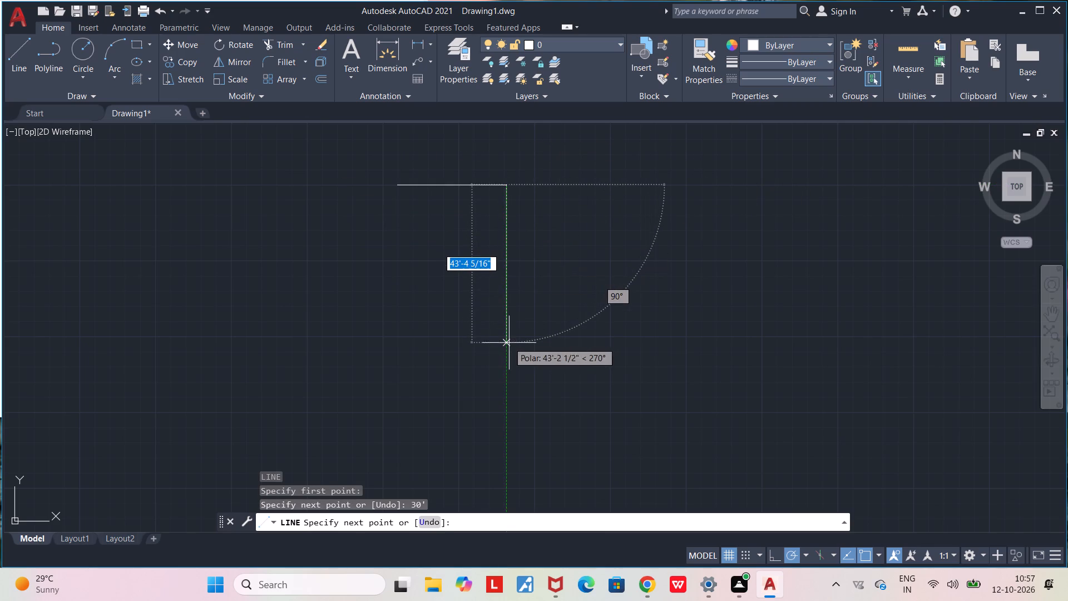
pyautogui.write("40'")
pyautogui.press('Return')
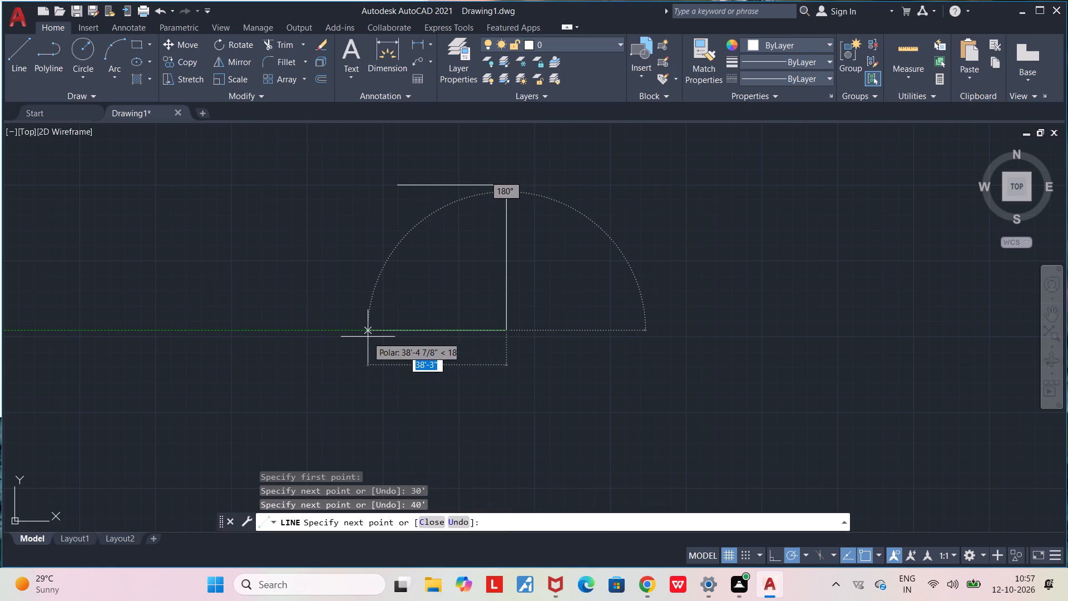
pyautogui.write("30'")
pyautogui.press('Return')
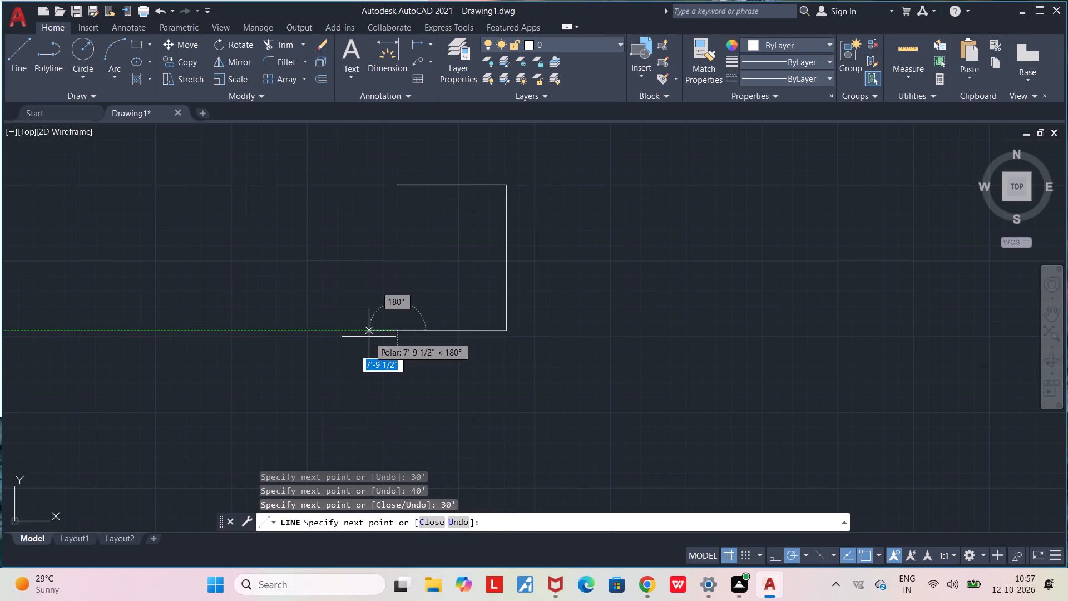
pyautogui.click(398, 185)
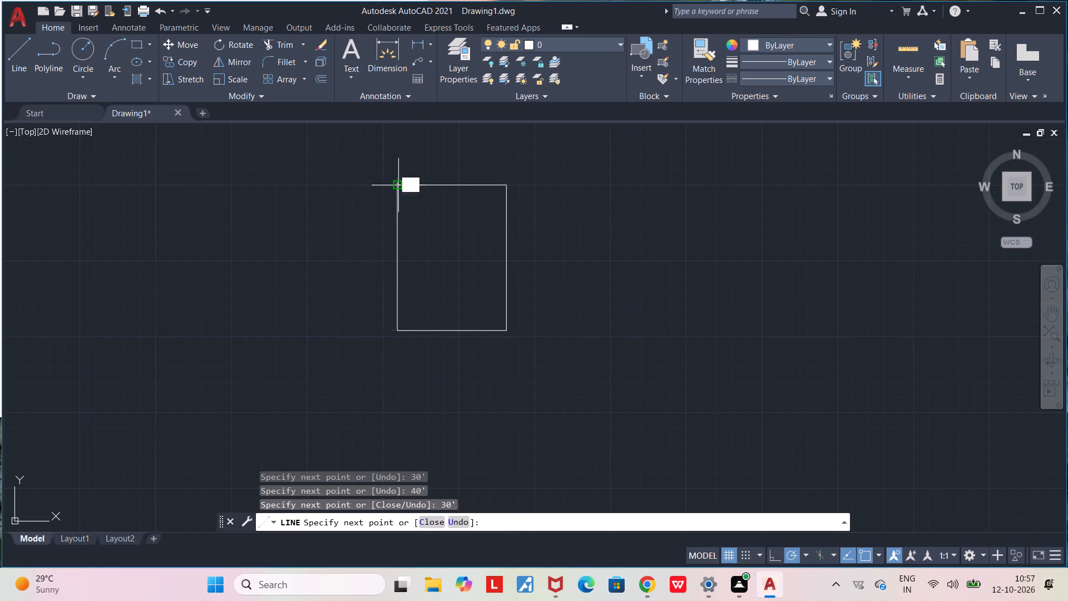
pyautogui.press('Escape')
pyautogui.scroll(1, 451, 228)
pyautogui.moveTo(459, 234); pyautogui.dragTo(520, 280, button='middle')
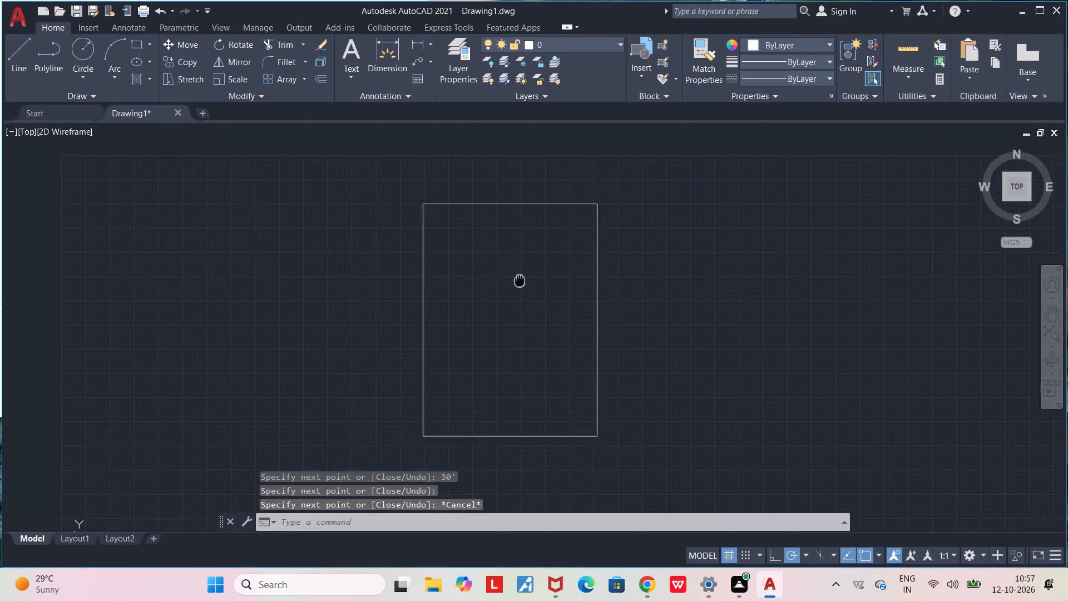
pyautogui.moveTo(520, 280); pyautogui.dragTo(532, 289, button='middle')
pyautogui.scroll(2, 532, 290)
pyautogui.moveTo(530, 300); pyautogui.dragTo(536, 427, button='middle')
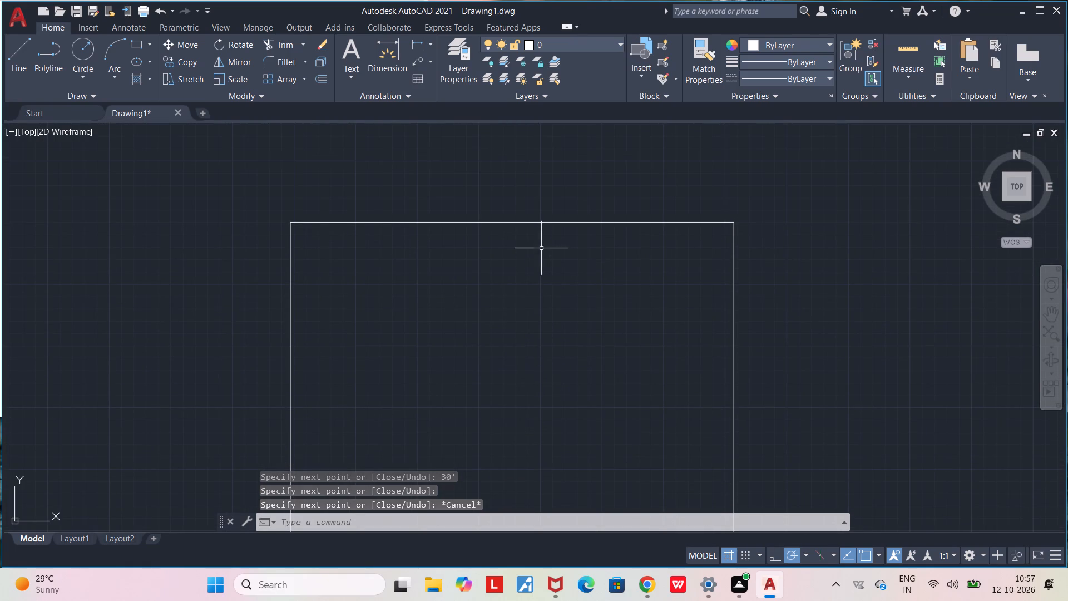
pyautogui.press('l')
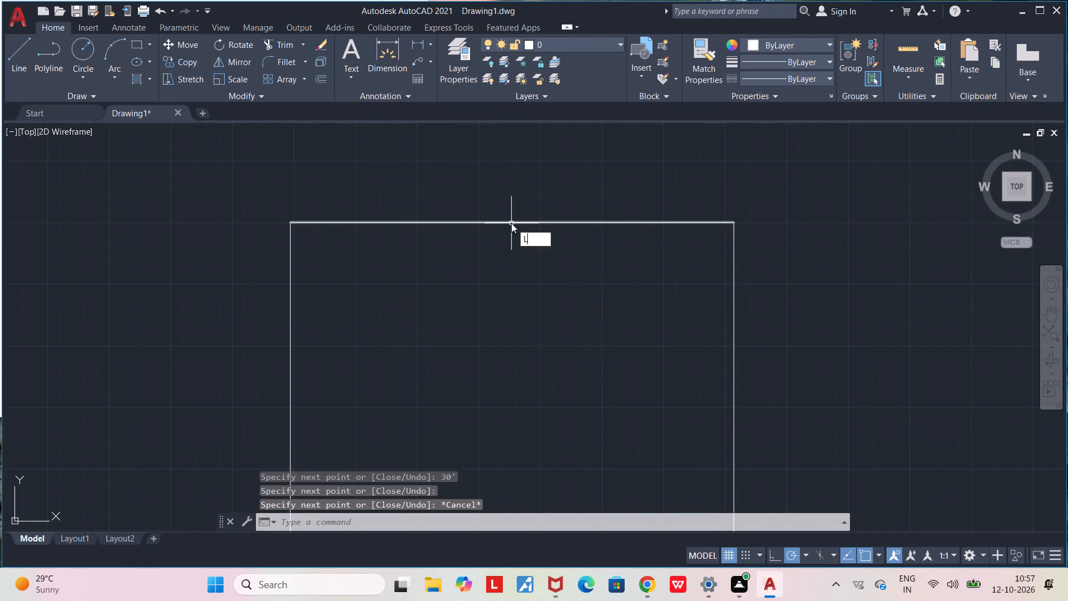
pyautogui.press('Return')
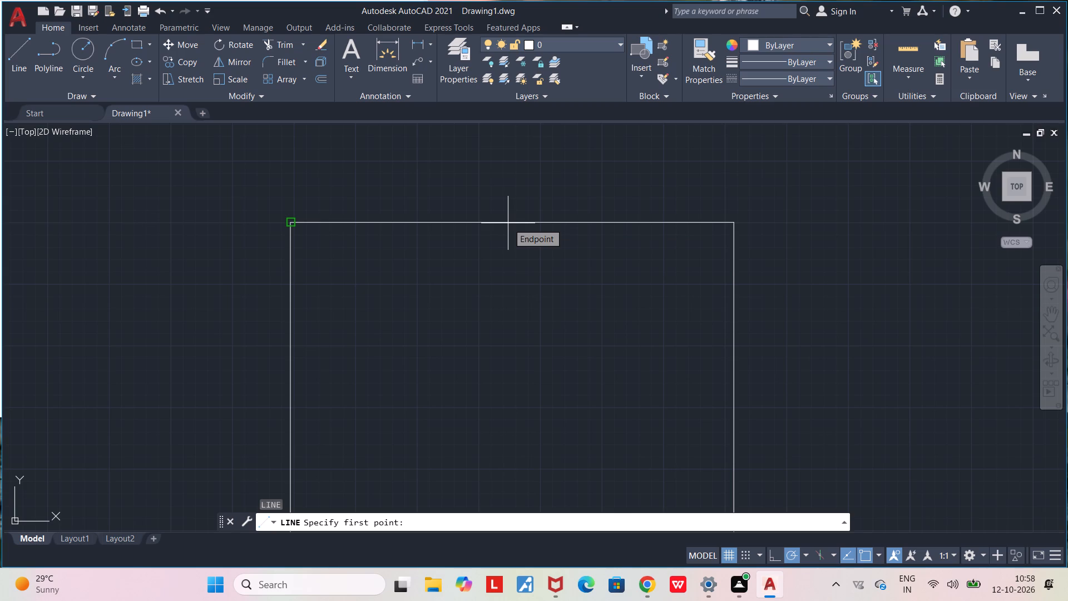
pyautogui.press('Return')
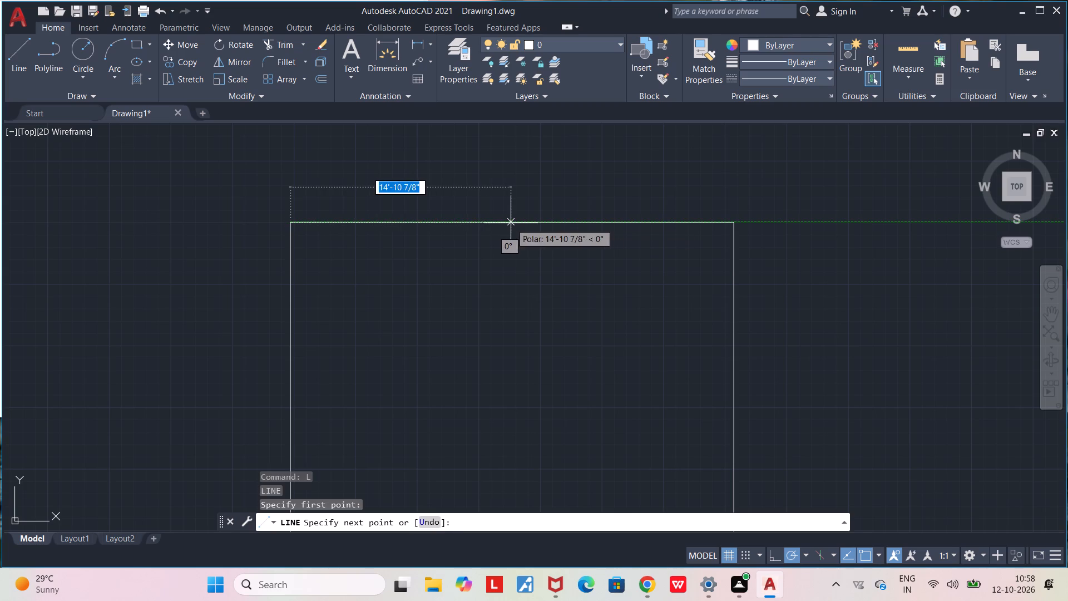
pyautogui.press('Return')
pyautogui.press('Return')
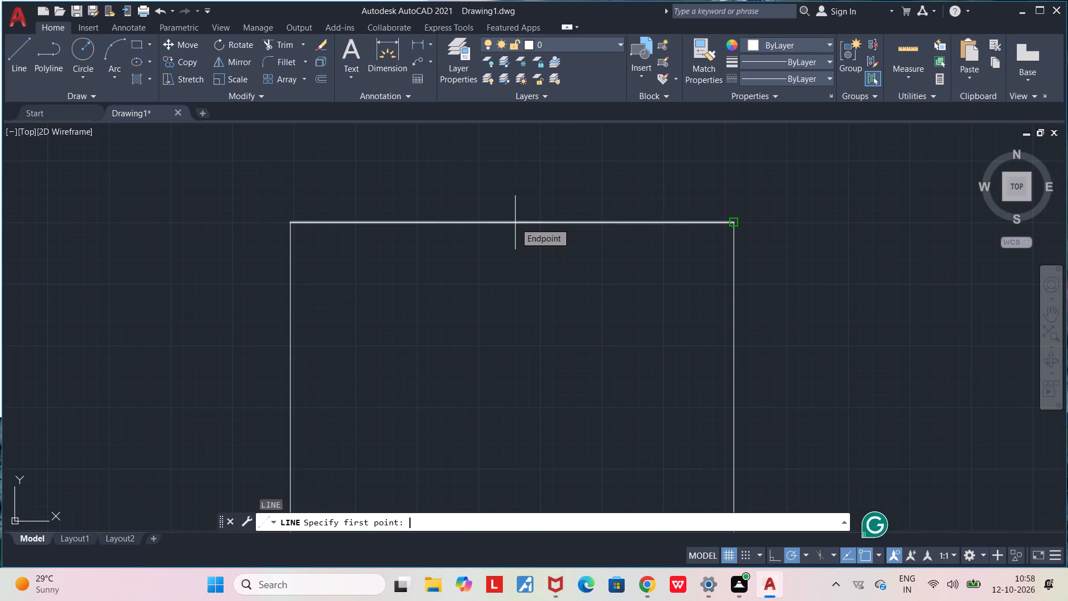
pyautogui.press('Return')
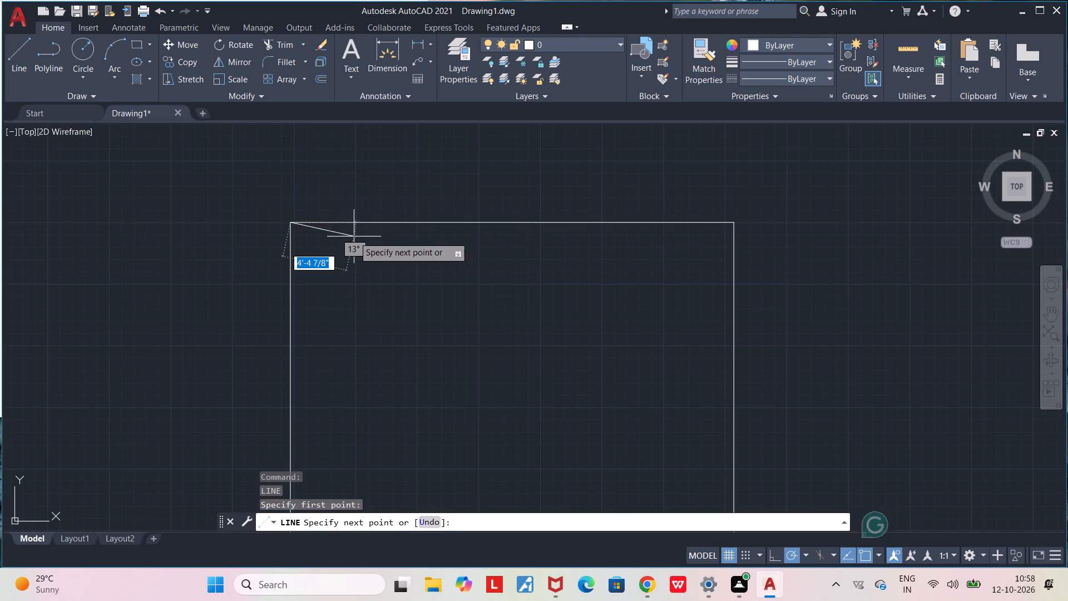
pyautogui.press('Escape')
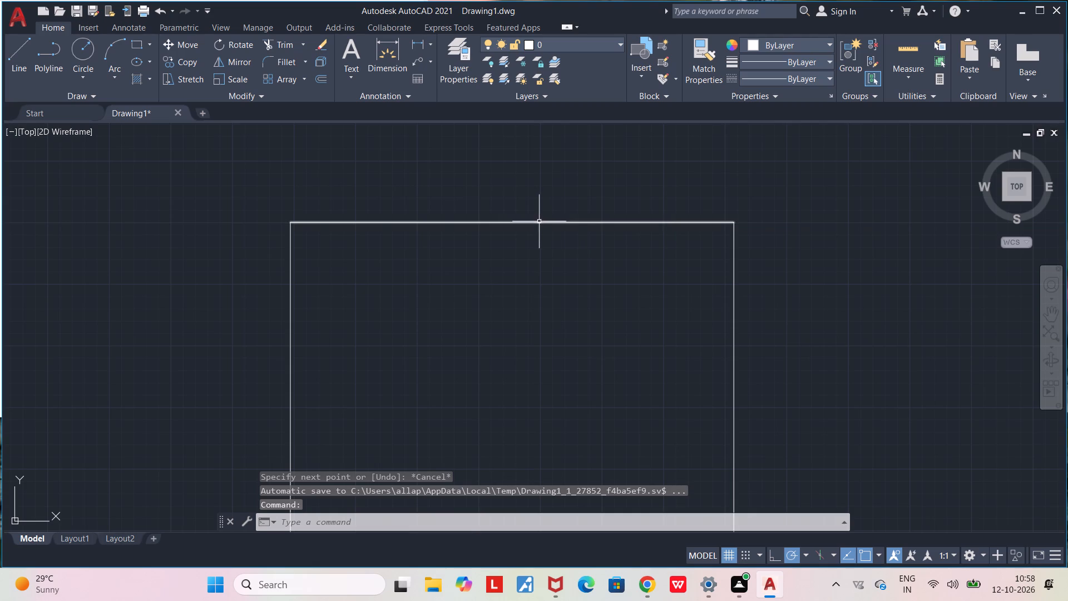
# Draw a line 14'6" down the right wall from the outline's top-right corner, continuing horizontally across to the left wall.
pyautogui.press('l')
pyautogui.press('Return')
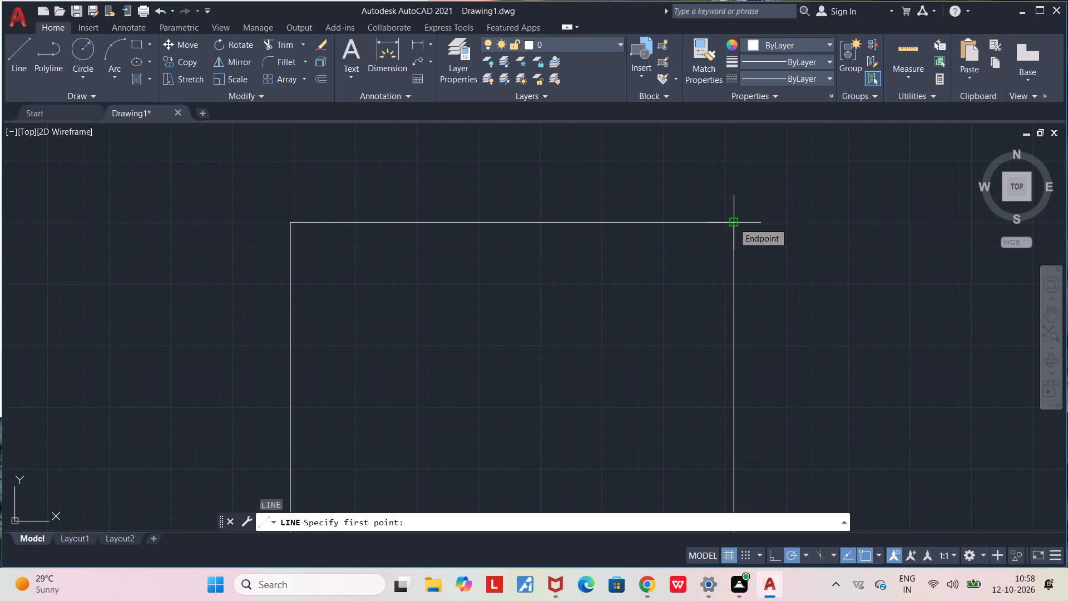
pyautogui.click(733, 223)
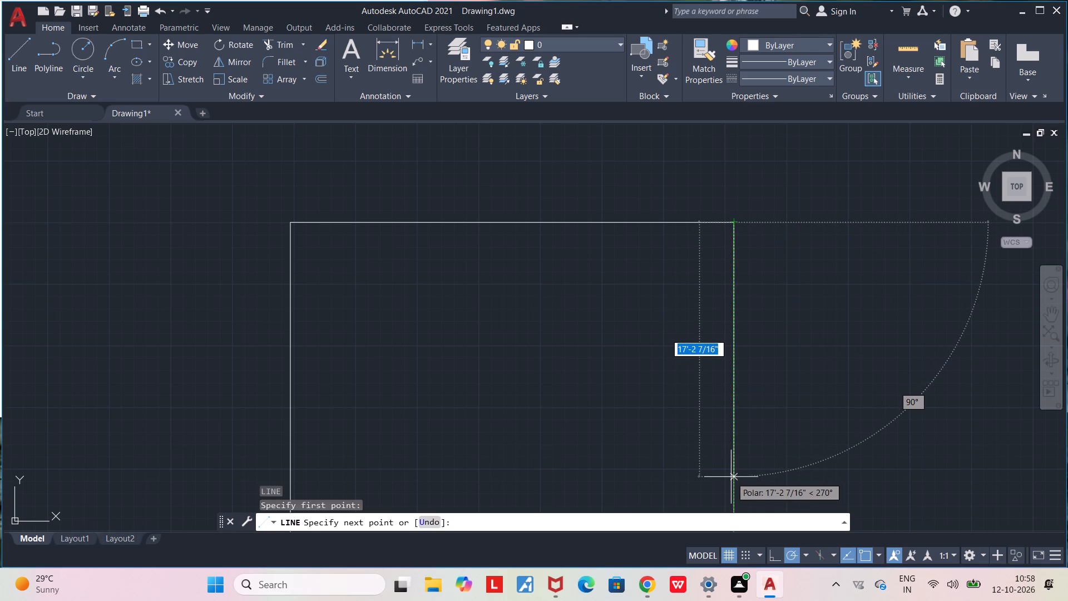
pyautogui.write('14')
pyautogui.press("'")
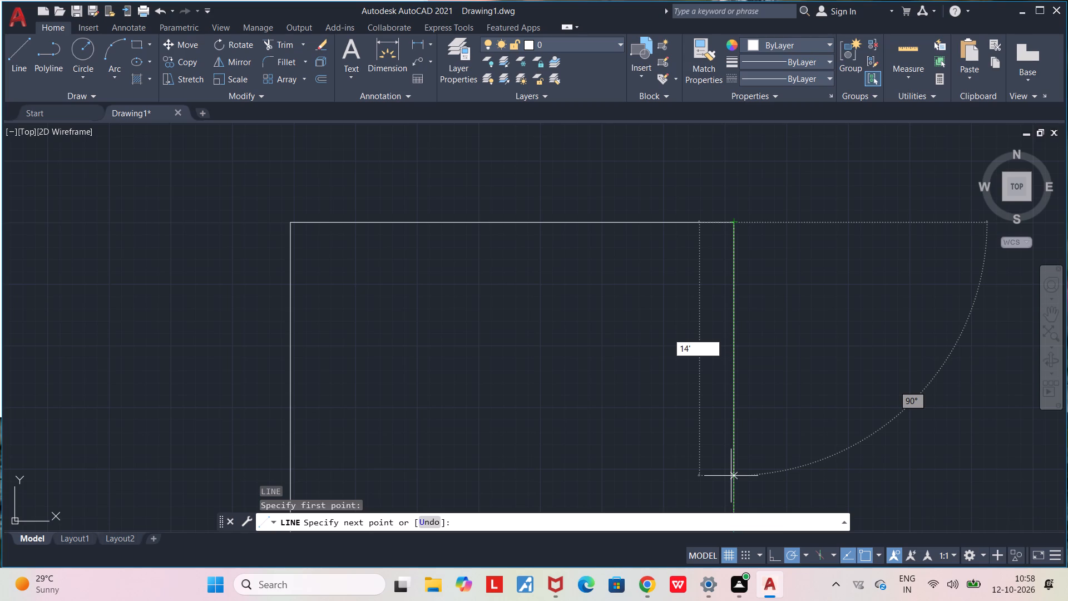
pyautogui.write('6"')
pyautogui.press('Return')
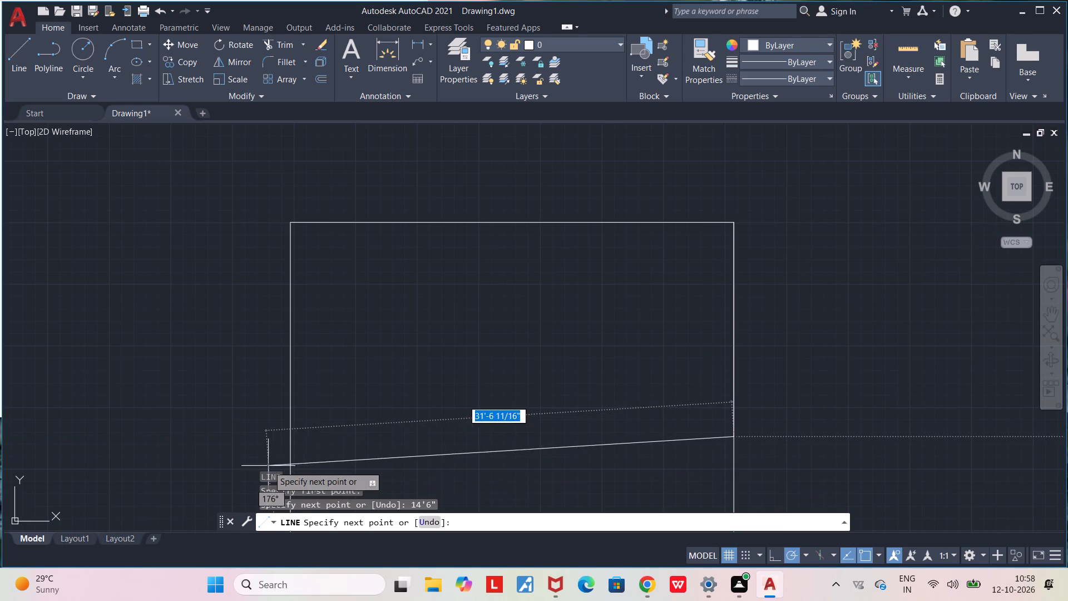
pyautogui.click(291, 442)
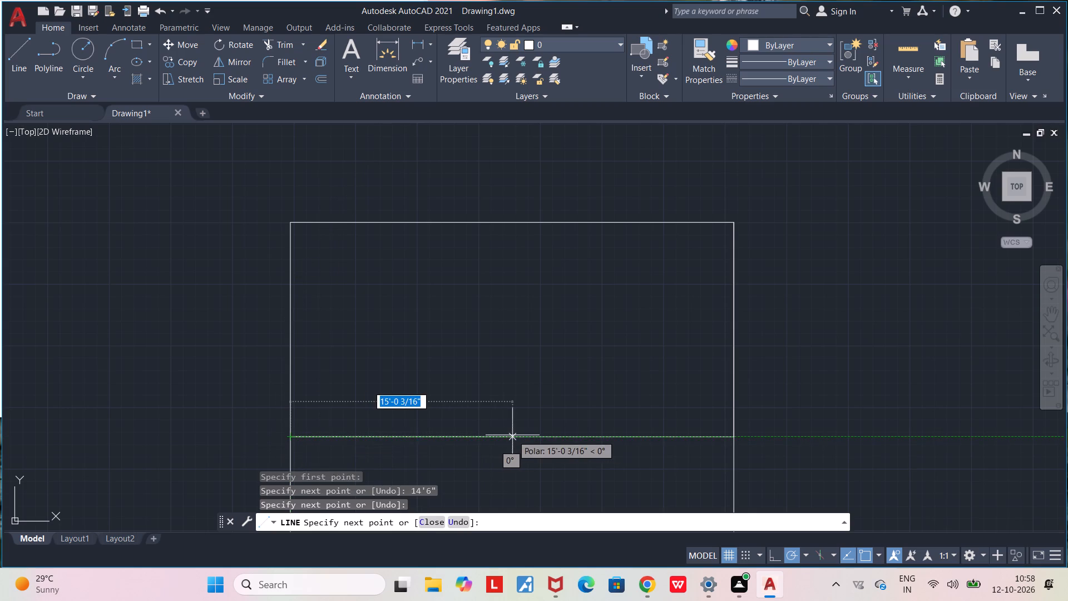
pyautogui.press('Escape')
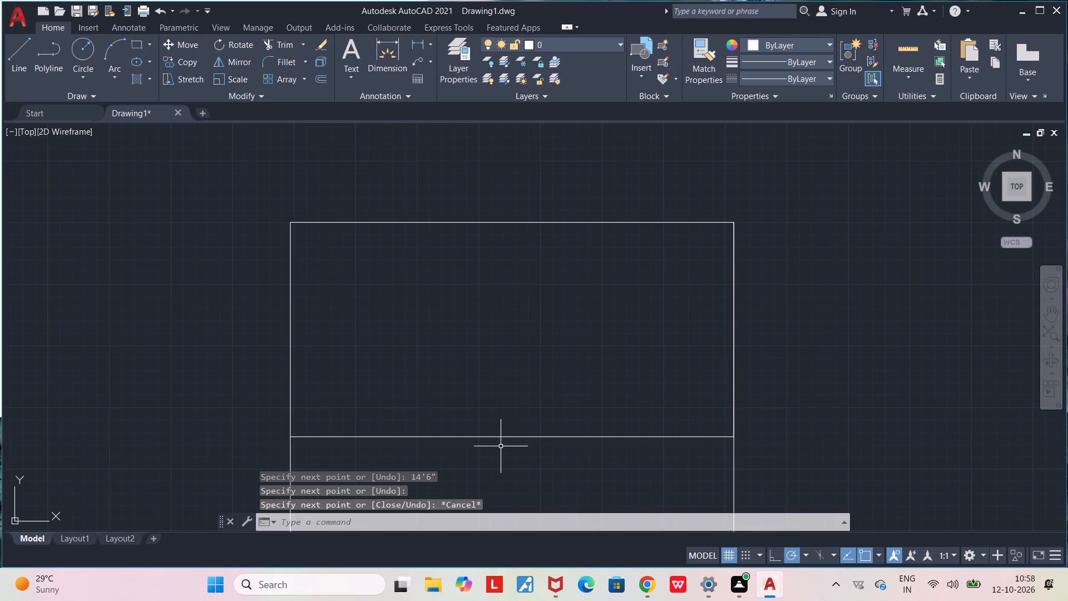
# Enable the Midpoint object snap and draw a vertical line from the horizontal partition's midpoint up to the top wall's midpoint.
pyautogui.press('l')
pyautogui.press('Return')
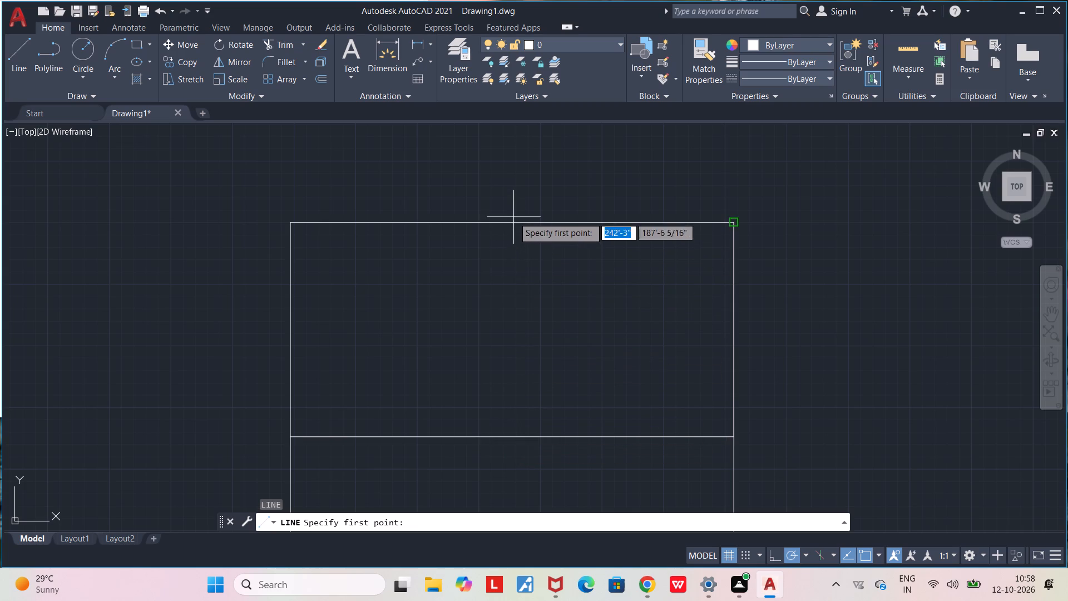
pyautogui.click(761, 551)
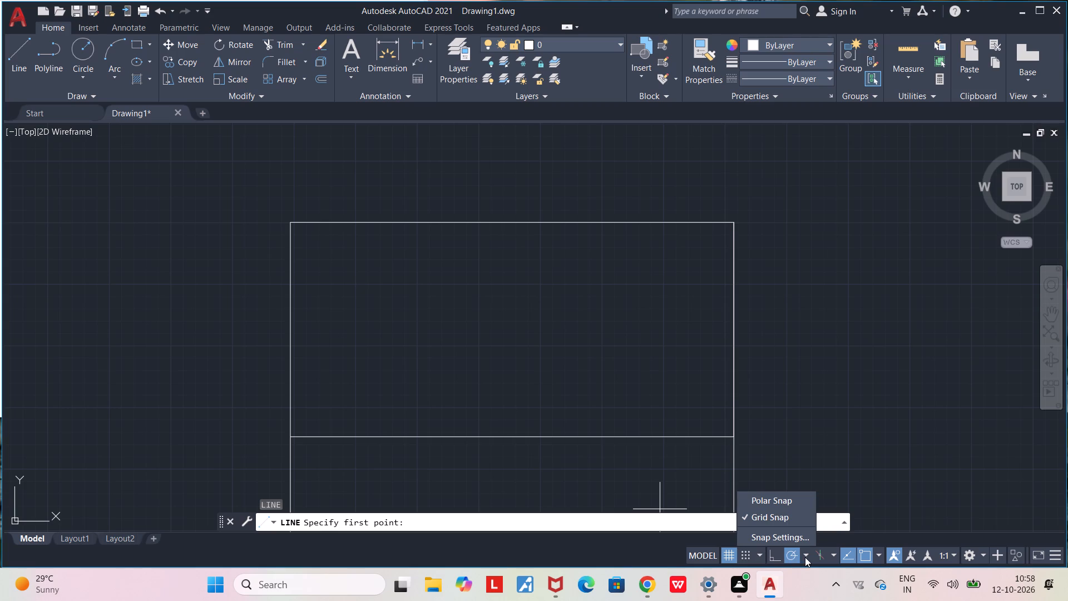
pyautogui.click(807, 556)
pyautogui.click(835, 555)
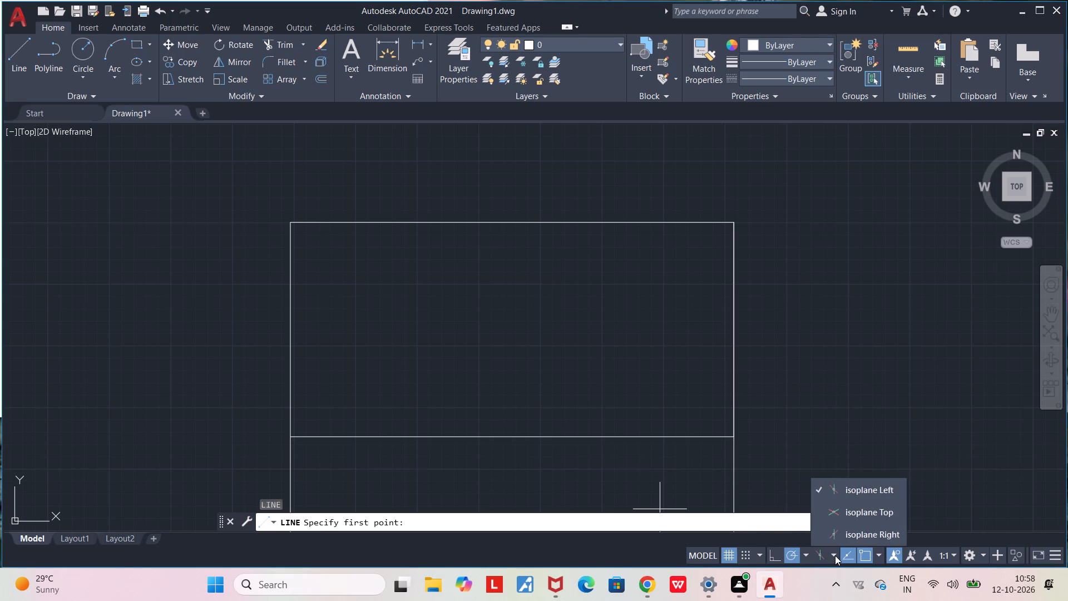
pyautogui.click(880, 553)
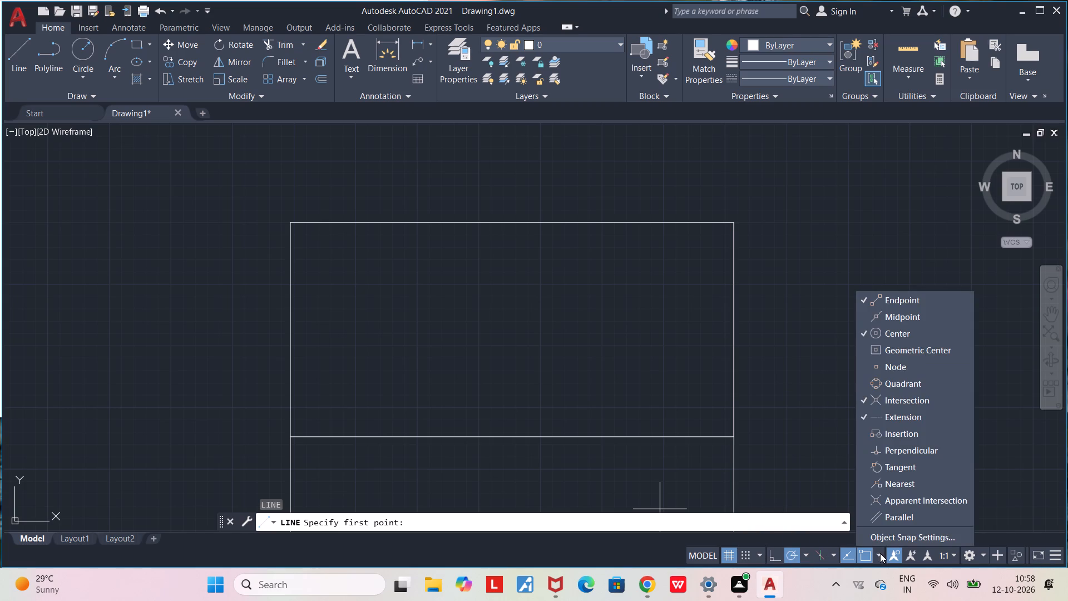
pyautogui.click(897, 317)
pyautogui.click(817, 282)
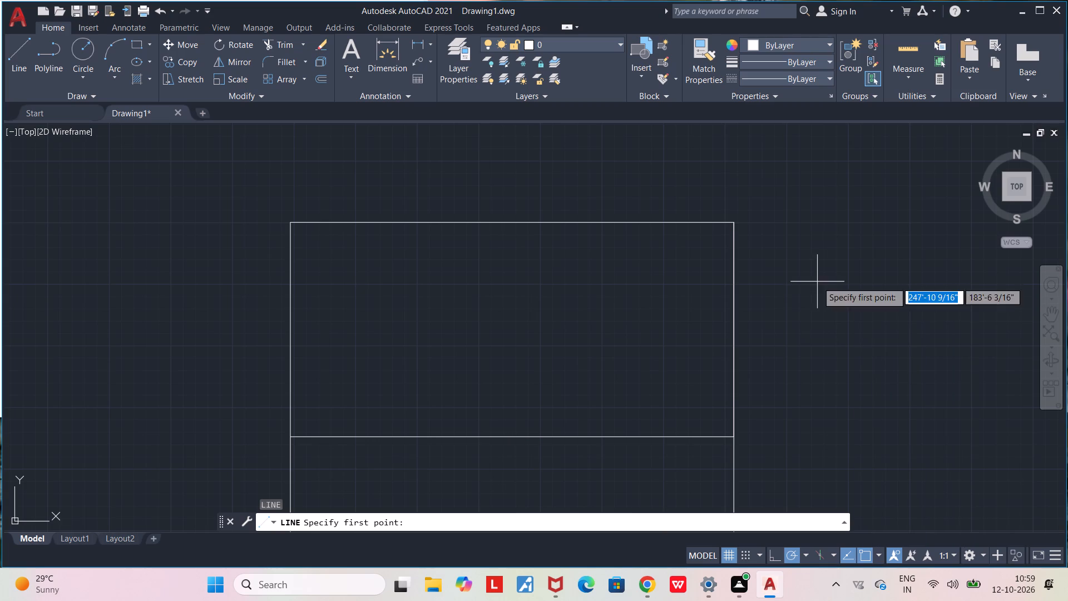
pyautogui.click(512, 437)
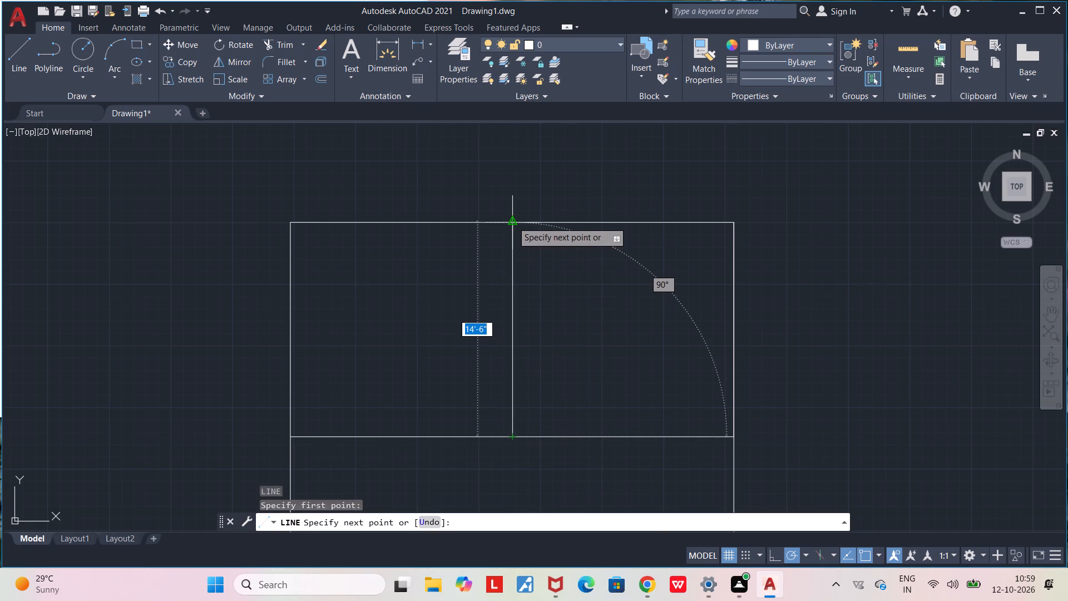
pyautogui.click(512, 221)
pyautogui.press('Escape')
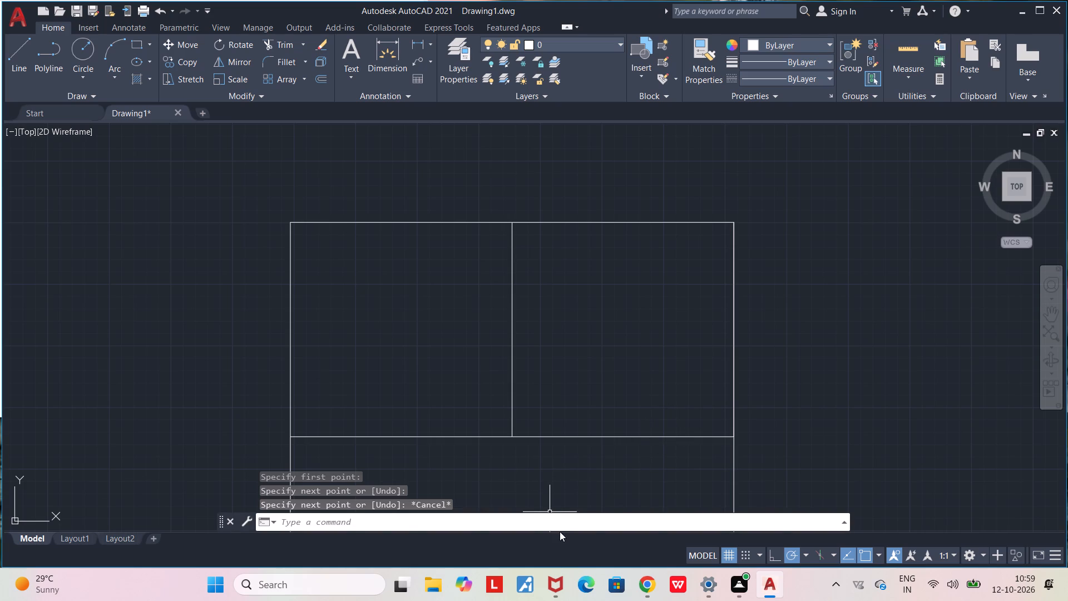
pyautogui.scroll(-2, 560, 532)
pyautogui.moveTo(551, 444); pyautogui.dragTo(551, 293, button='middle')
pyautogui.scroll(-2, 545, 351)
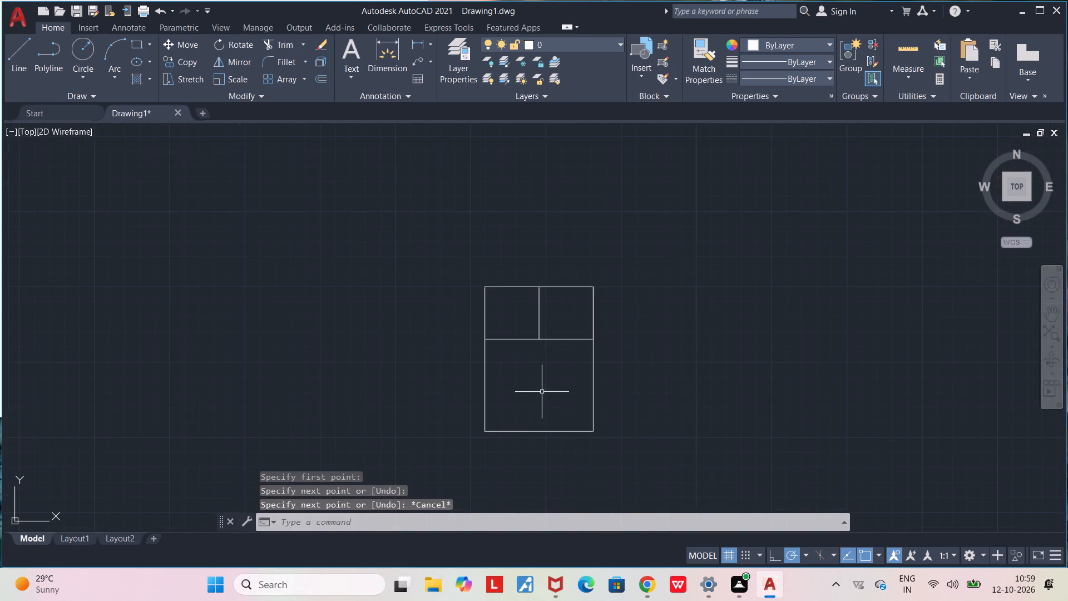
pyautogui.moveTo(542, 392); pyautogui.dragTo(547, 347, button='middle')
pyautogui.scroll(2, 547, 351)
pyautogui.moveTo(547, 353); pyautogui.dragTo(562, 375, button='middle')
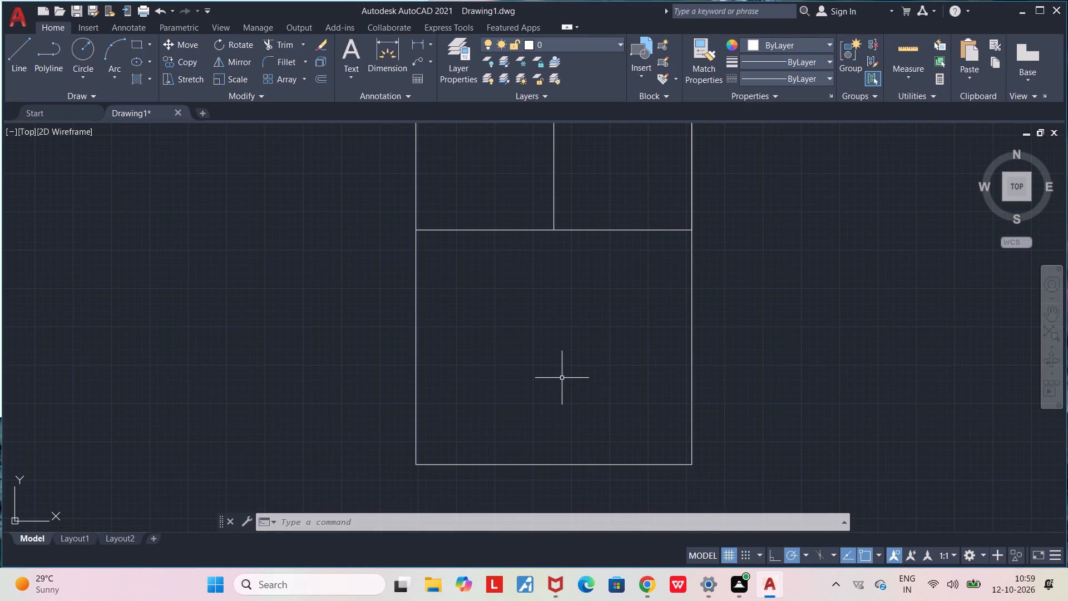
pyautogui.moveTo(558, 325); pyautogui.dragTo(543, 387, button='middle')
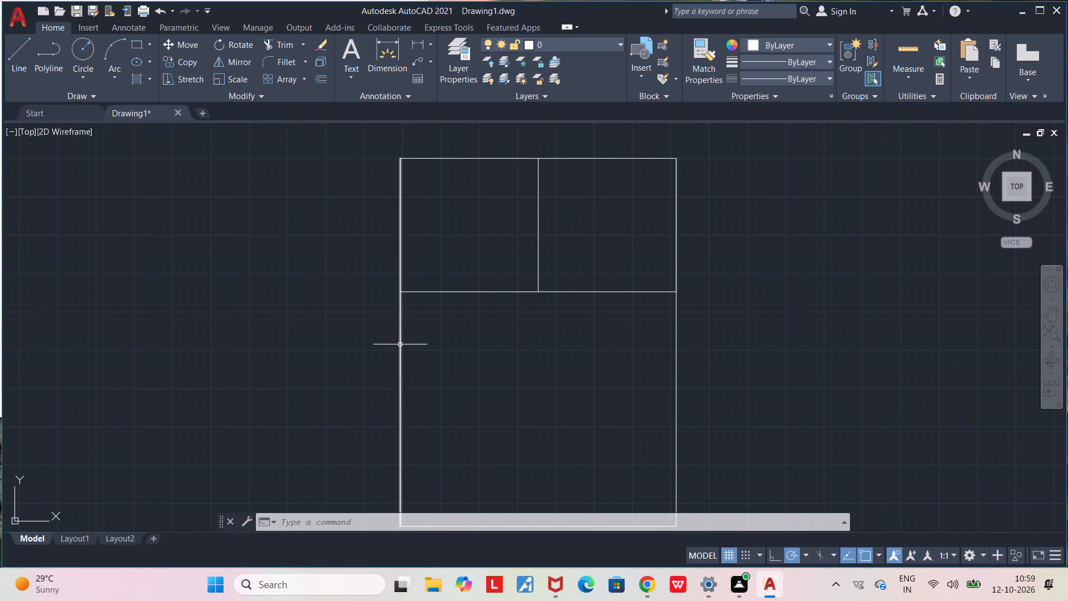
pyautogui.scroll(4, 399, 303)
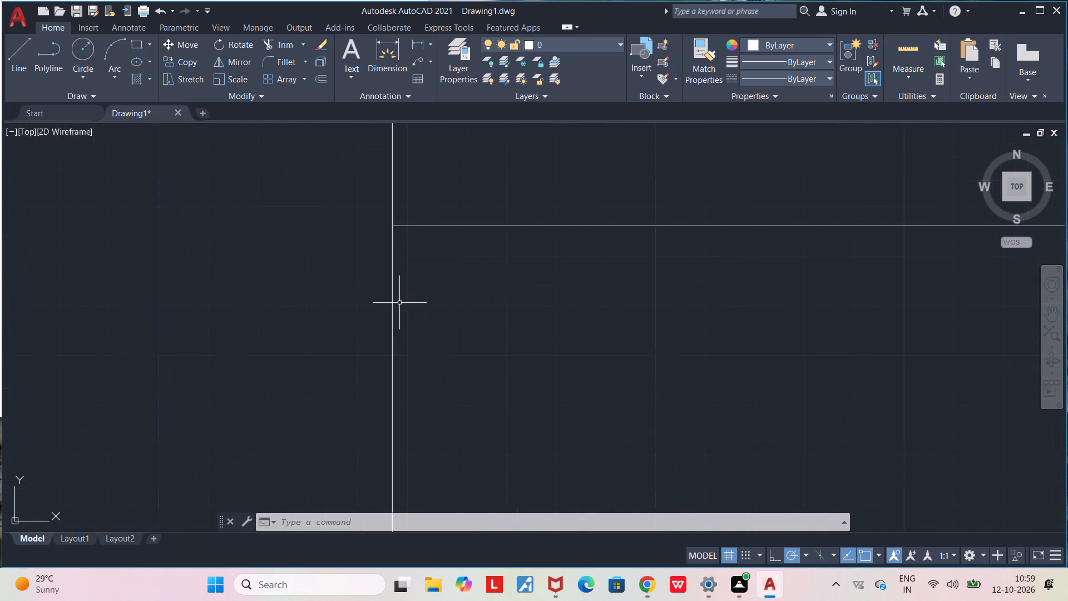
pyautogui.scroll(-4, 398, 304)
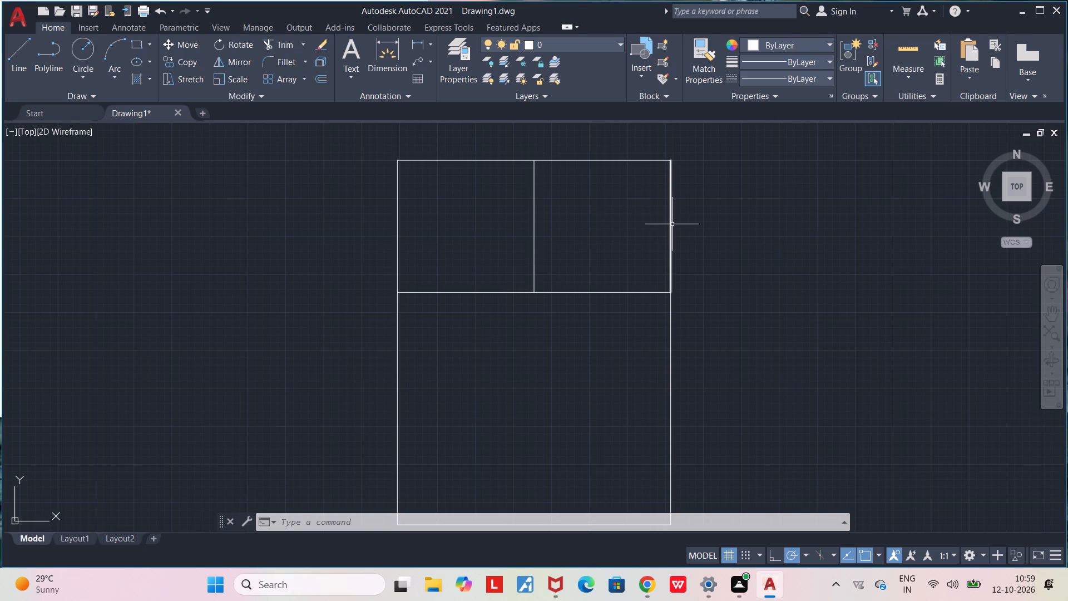
# Erase the redundant 14'6" construction line overlapping the upper part of the right wall.
pyautogui.click(672, 224)
pyautogui.press('Delete')
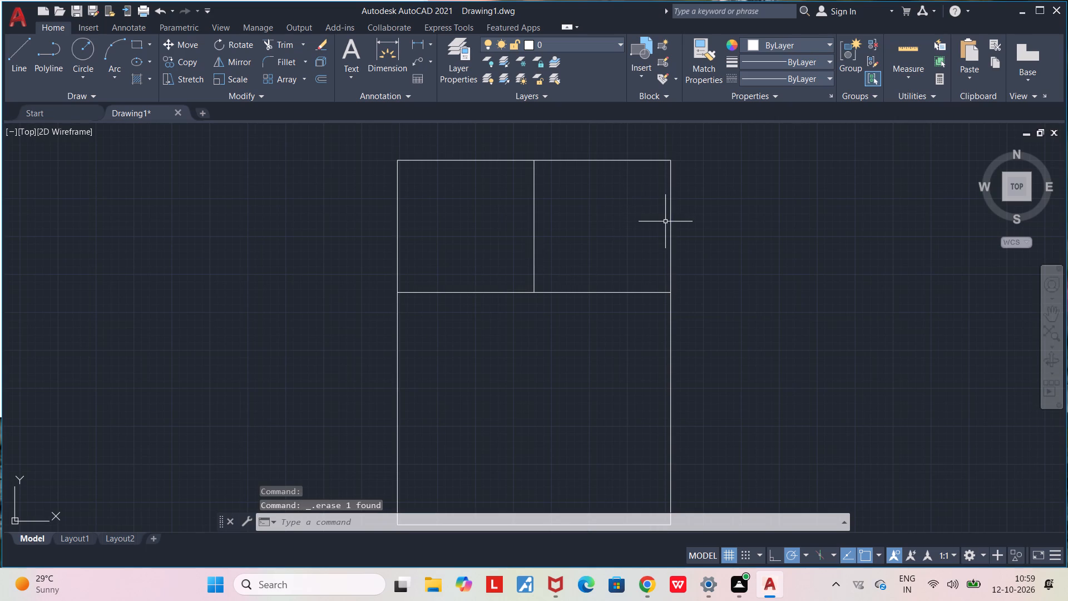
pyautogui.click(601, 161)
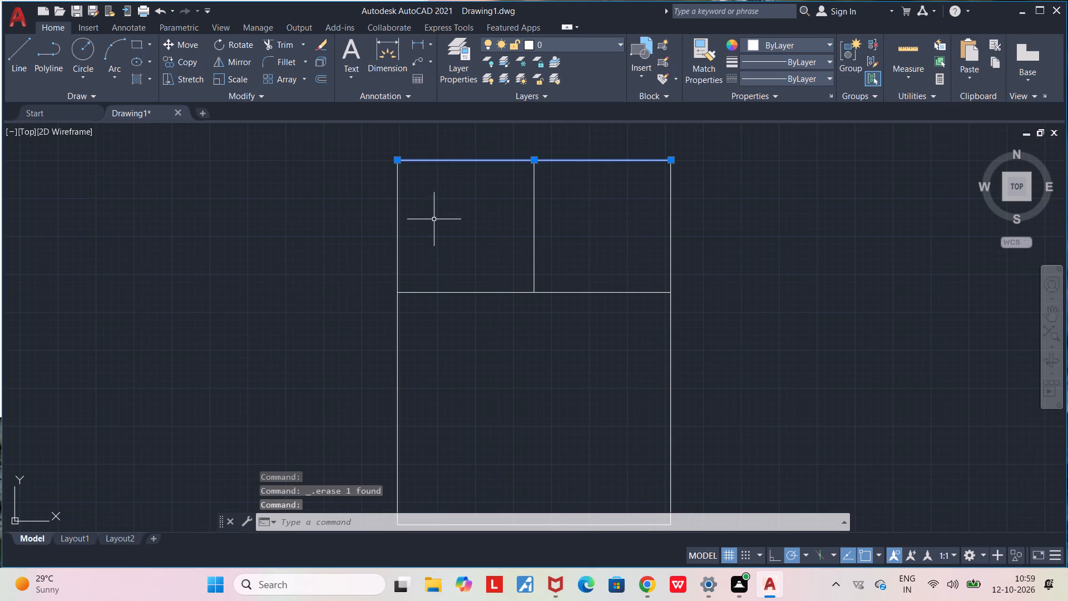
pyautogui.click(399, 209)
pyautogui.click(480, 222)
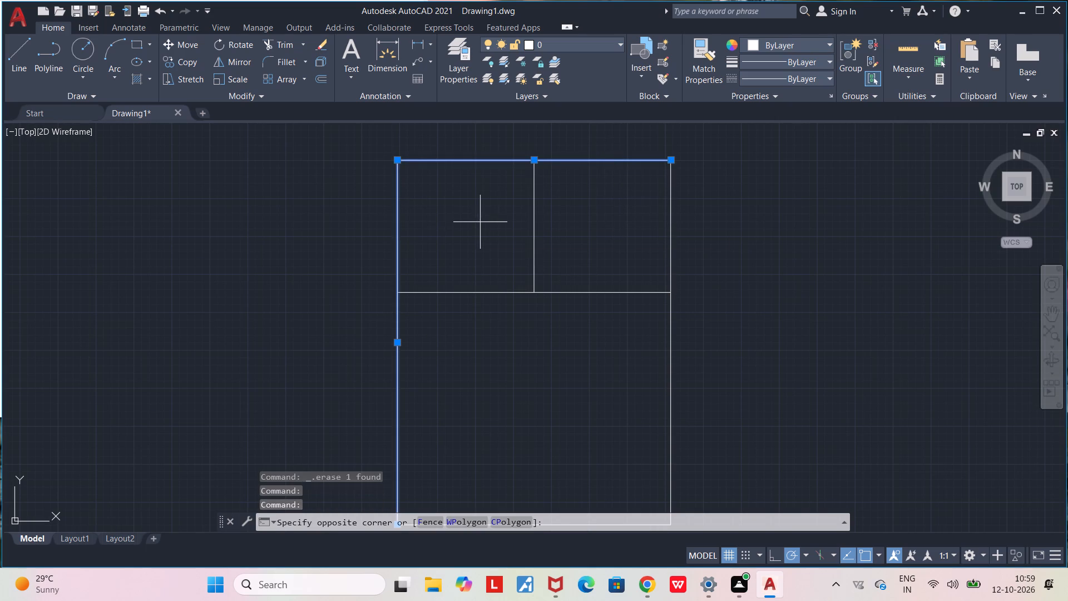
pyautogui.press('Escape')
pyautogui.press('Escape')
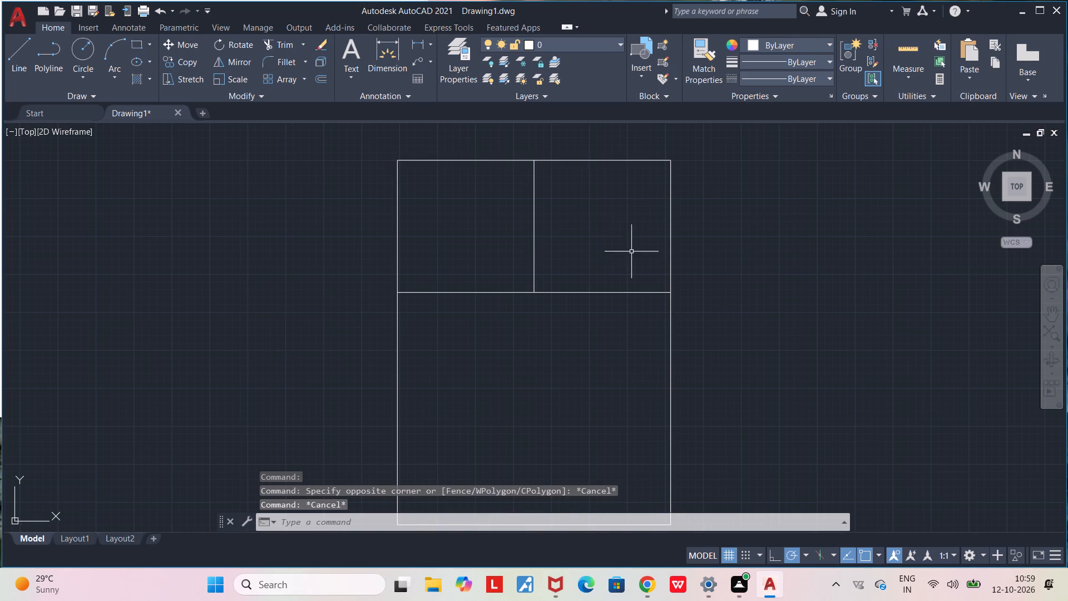
# Draw a small room below the horizontal partition at the left wall with the Line command, 6' deep and 8' wide.
pyautogui.scroll(1, 511, 333)
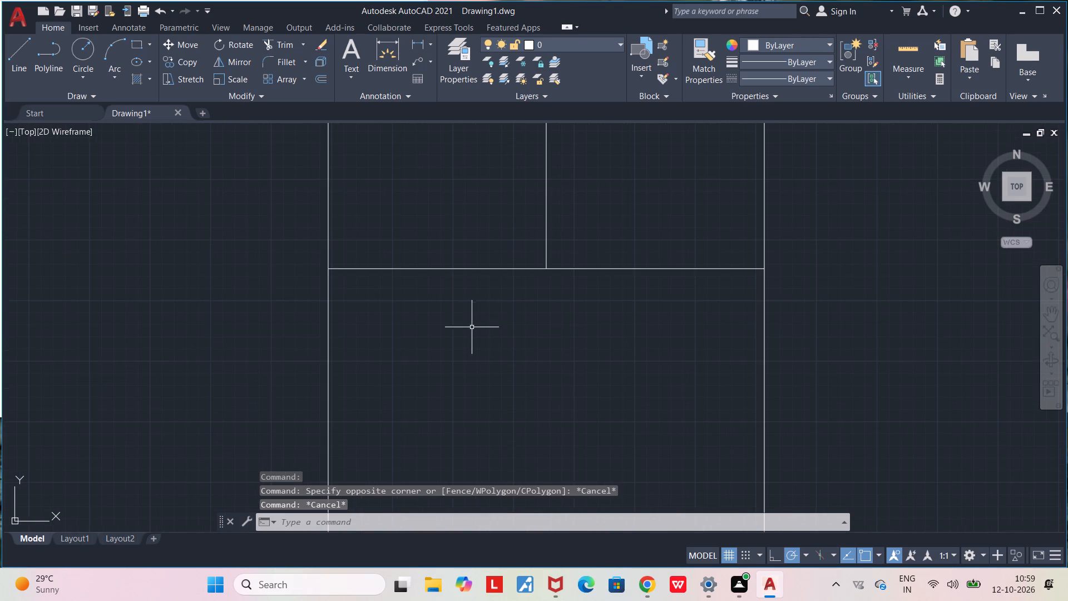
pyautogui.moveTo(469, 322); pyautogui.dragTo(497, 277, button='middle')
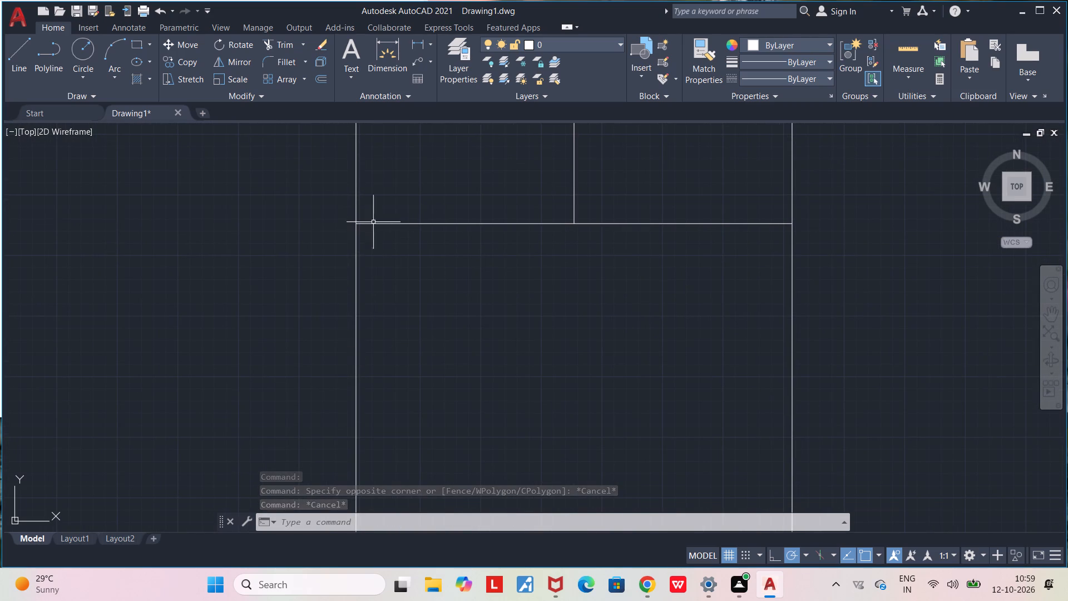
pyautogui.press('l')
pyautogui.press('Return')
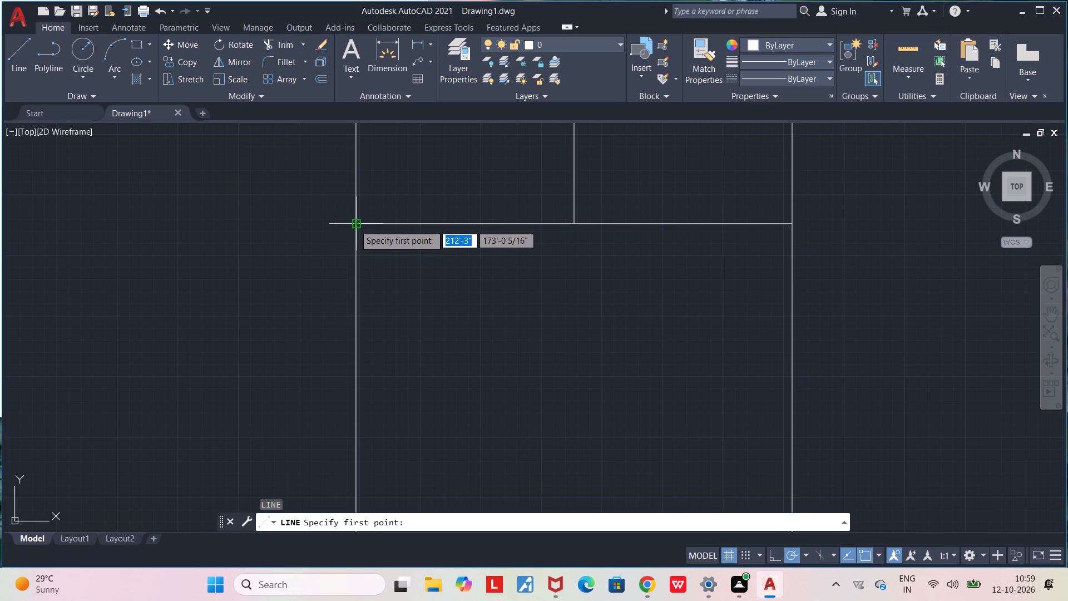
pyautogui.click(353, 224)
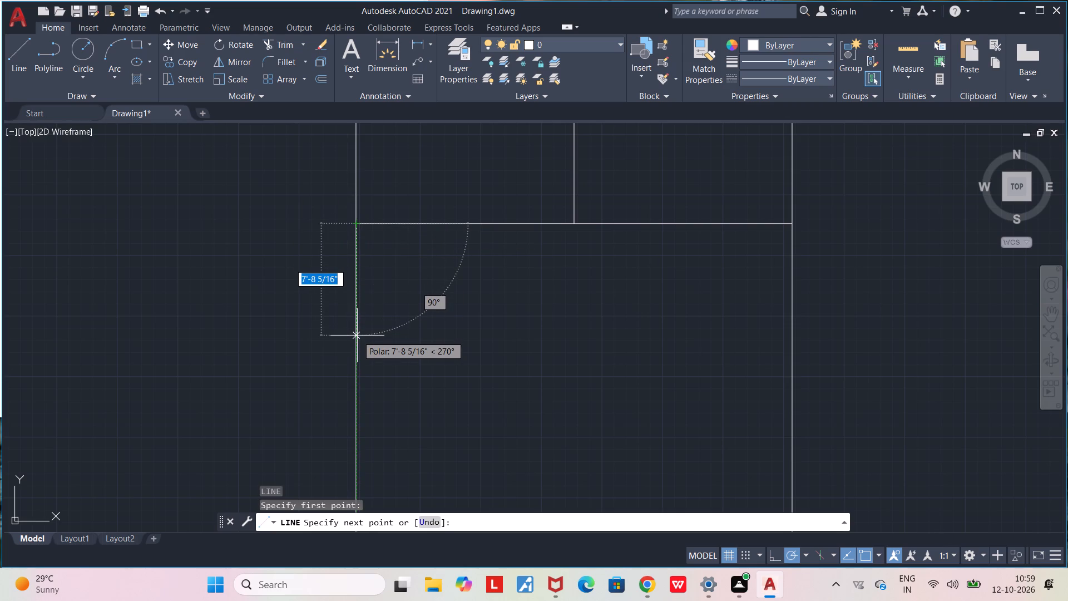
pyautogui.write("6'")
pyautogui.press('Return')
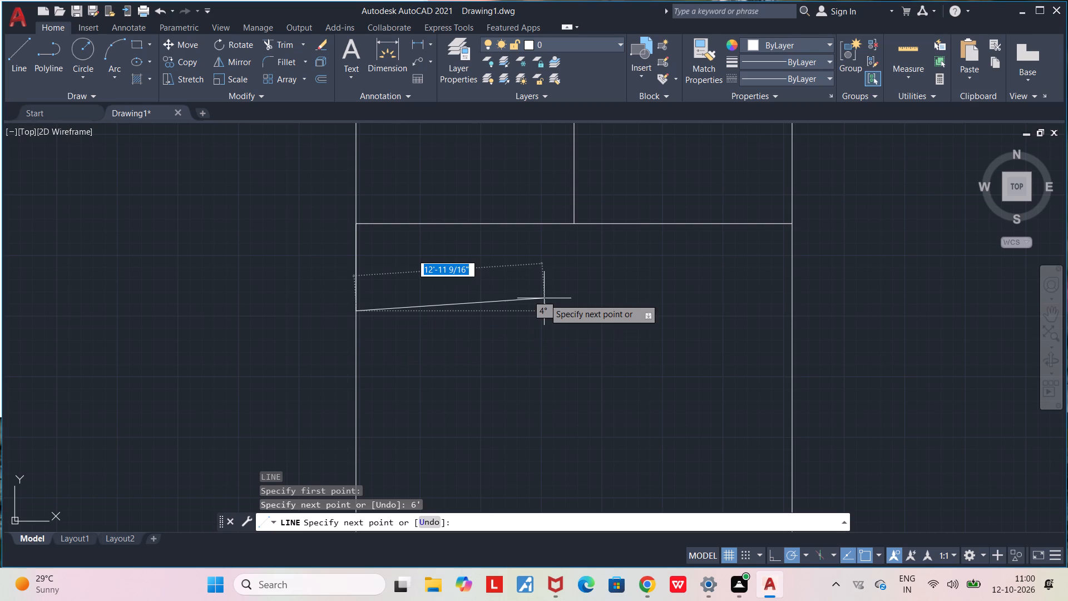
pyautogui.write("8'")
pyautogui.press('Return')
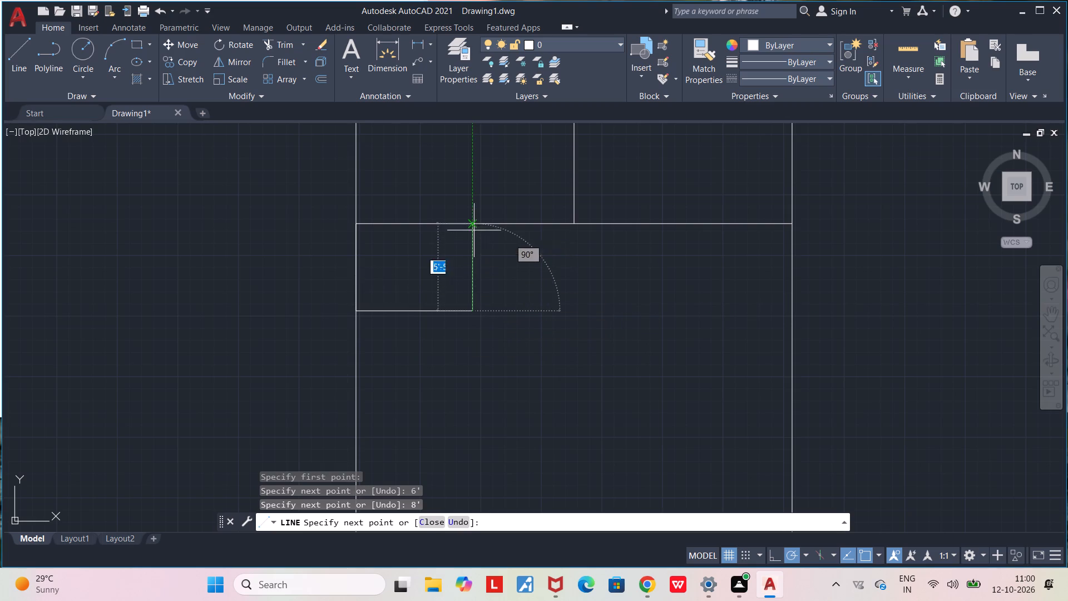
pyautogui.click(474, 223)
pyautogui.press('Escape')
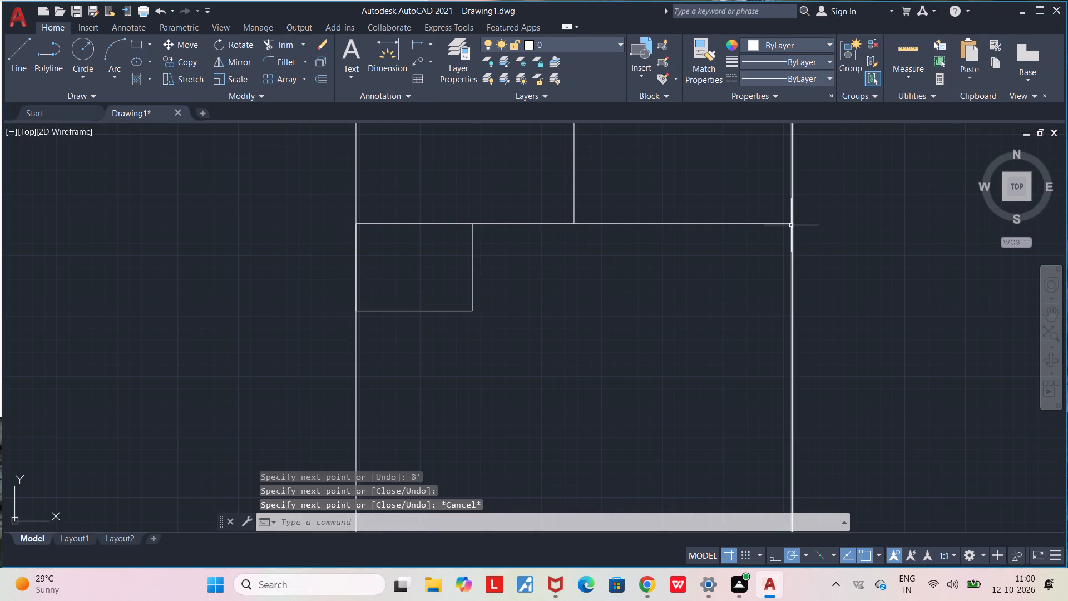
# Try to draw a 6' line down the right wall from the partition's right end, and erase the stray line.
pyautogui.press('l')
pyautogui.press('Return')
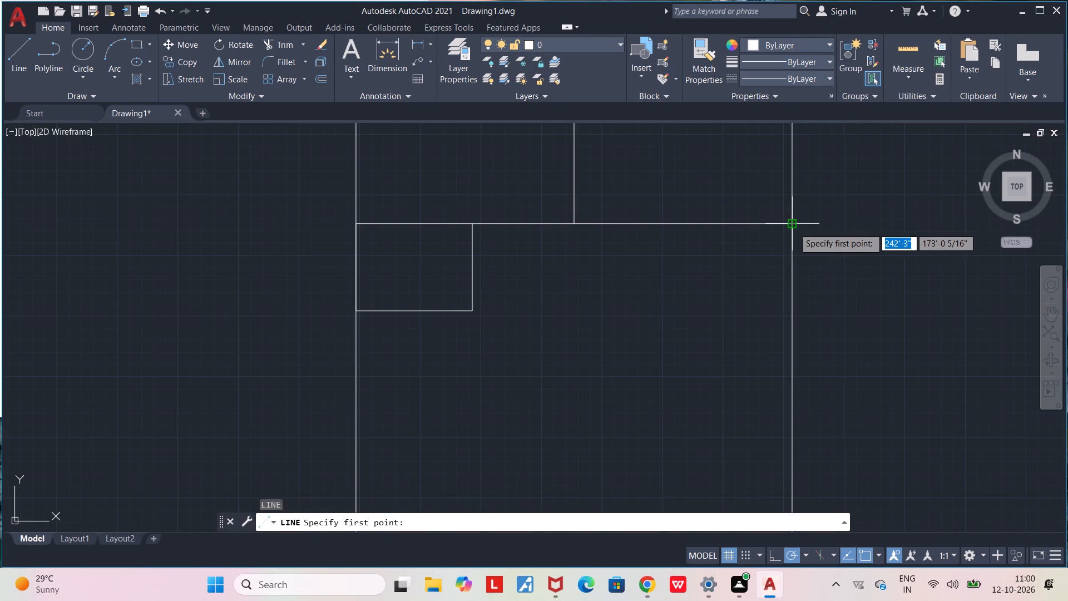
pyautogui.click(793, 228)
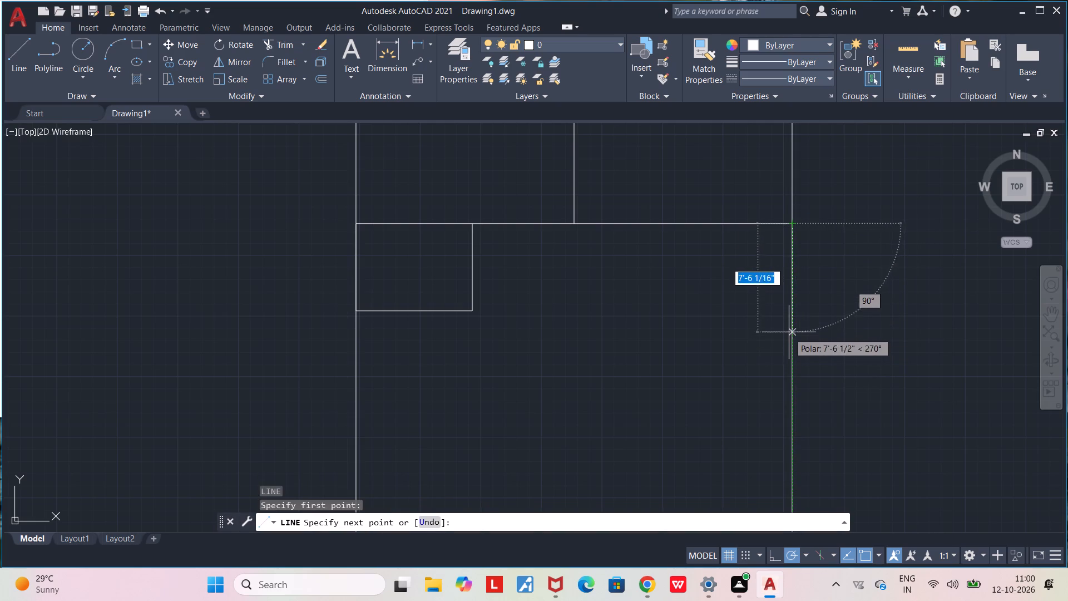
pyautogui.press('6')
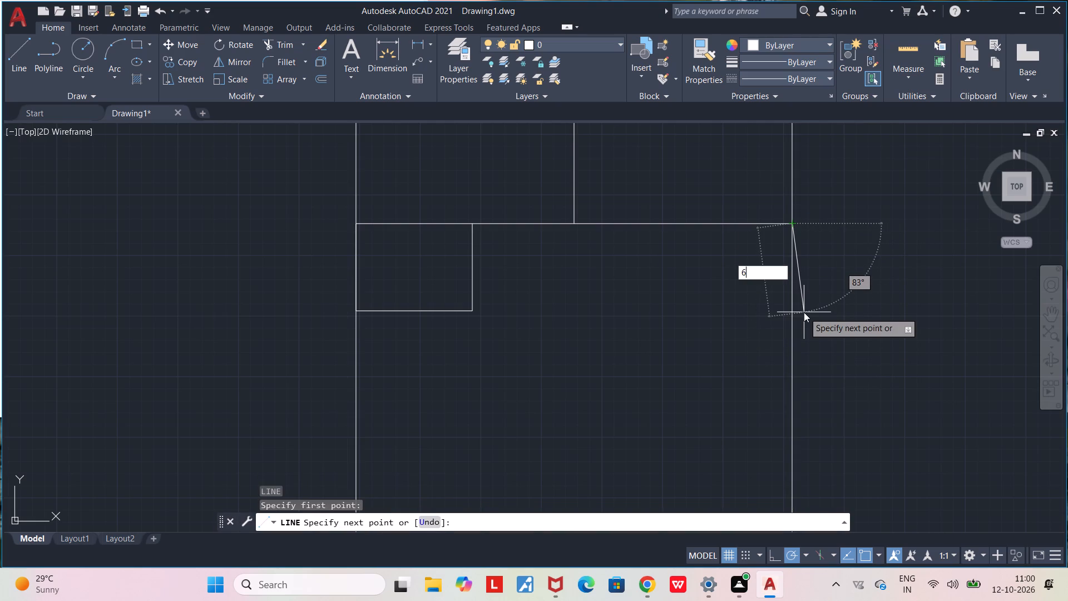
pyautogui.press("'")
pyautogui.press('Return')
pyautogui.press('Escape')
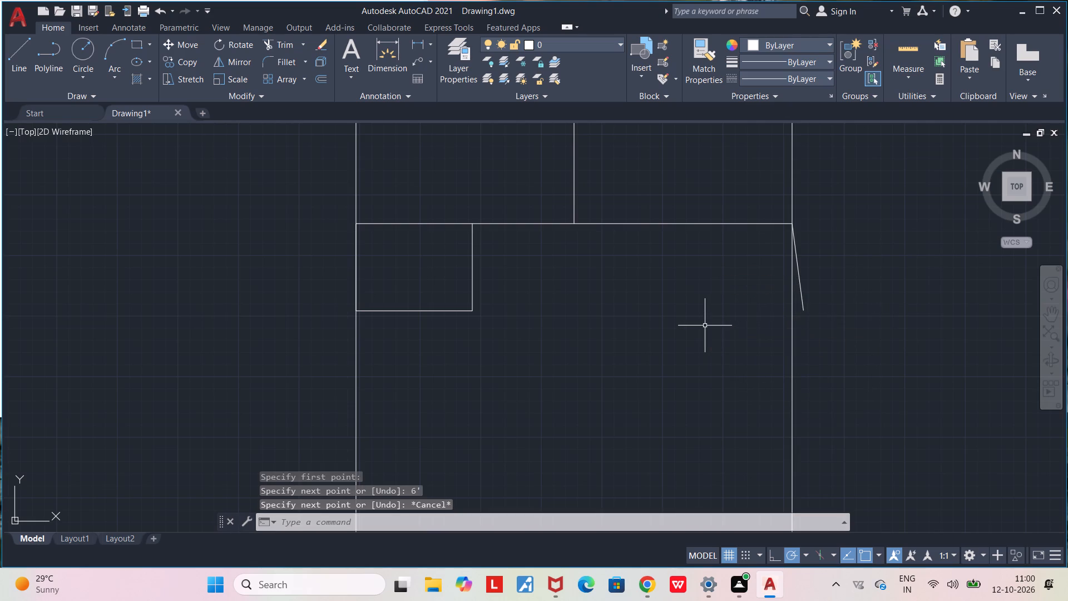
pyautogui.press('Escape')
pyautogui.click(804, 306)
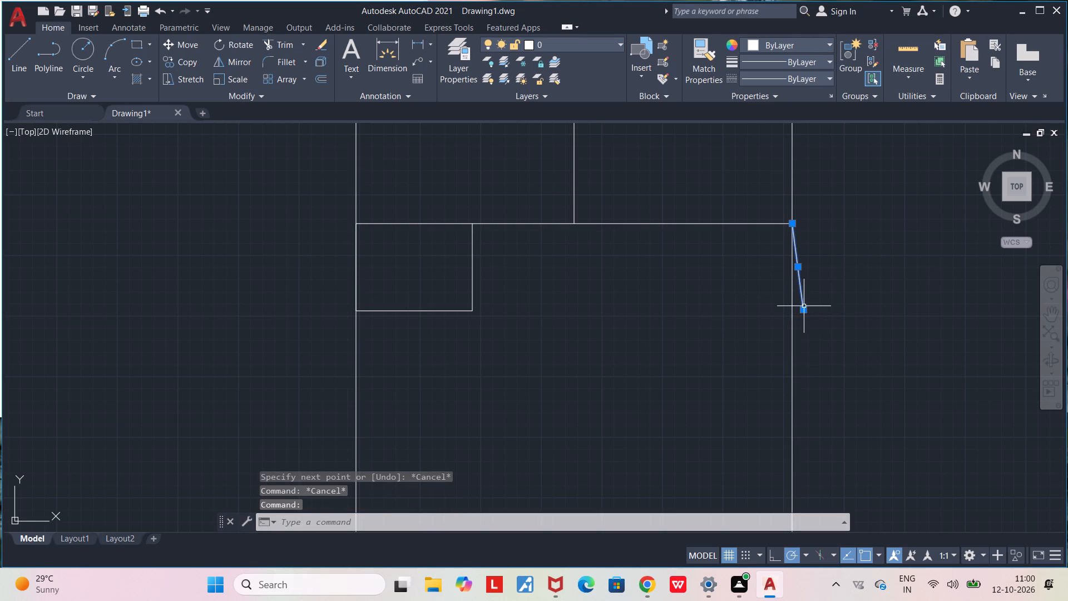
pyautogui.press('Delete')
# Draw a matching small room below the partition at the right wall with the Line command, 6' deep and 8' wide.
pyautogui.press('l')
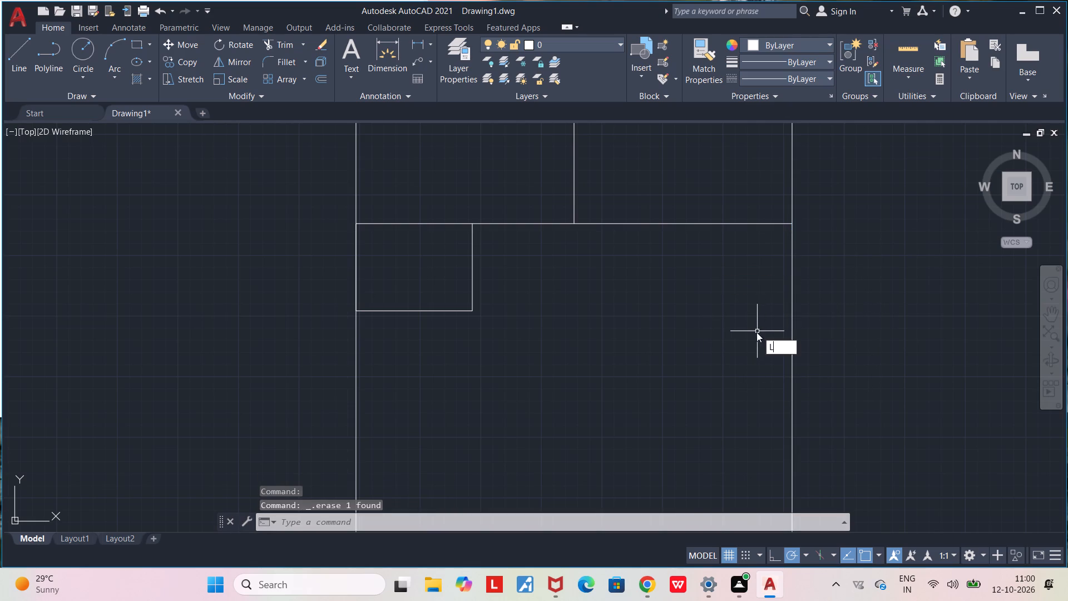
pyautogui.press('Return')
pyautogui.click(793, 224)
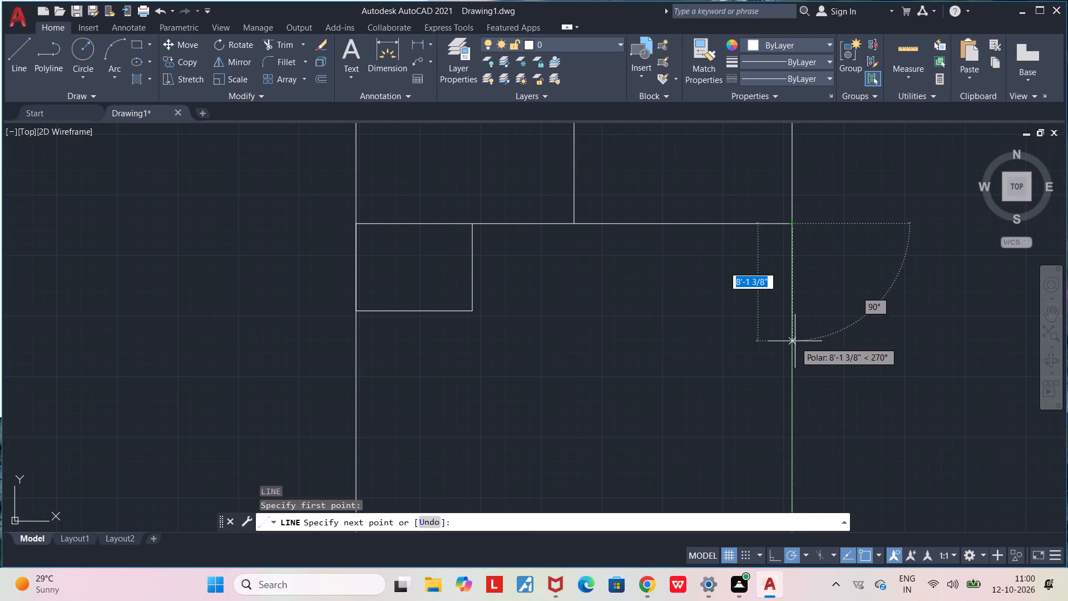
pyautogui.press('6')
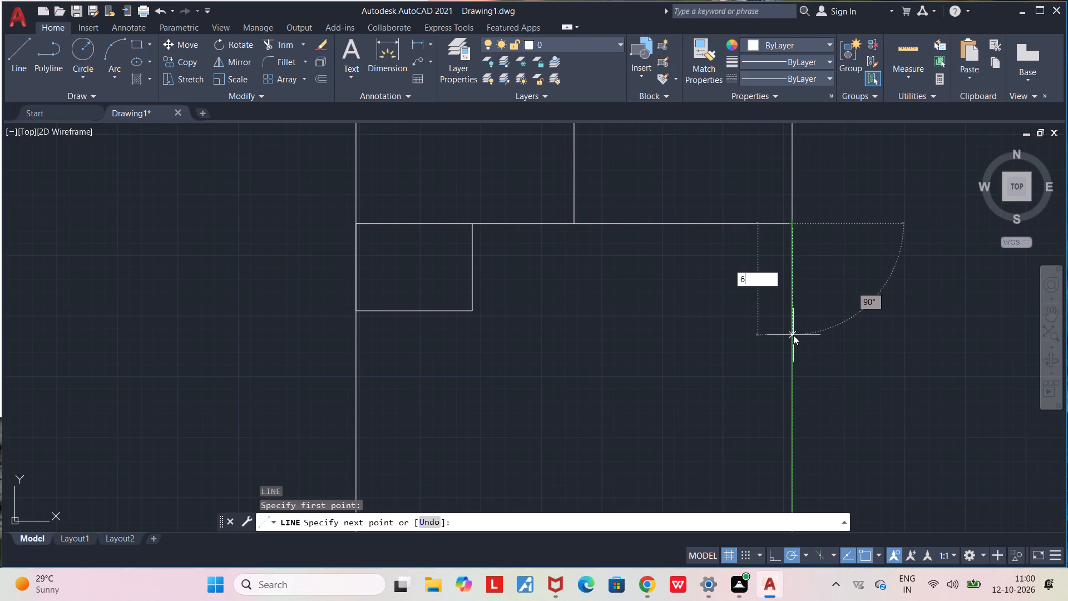
pyautogui.press("'")
pyautogui.press('Return')
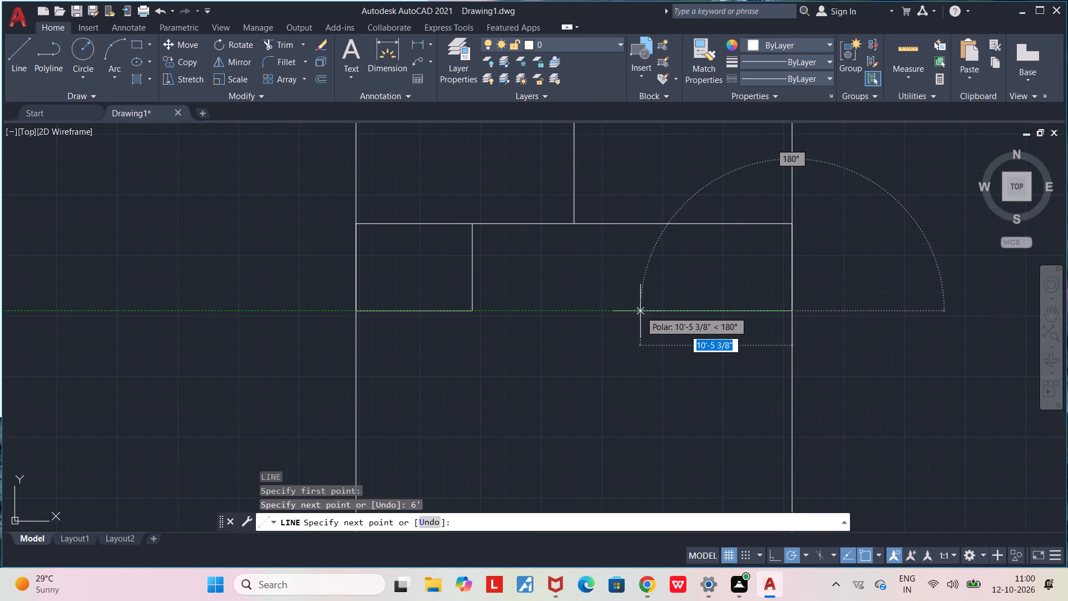
pyautogui.press('8')
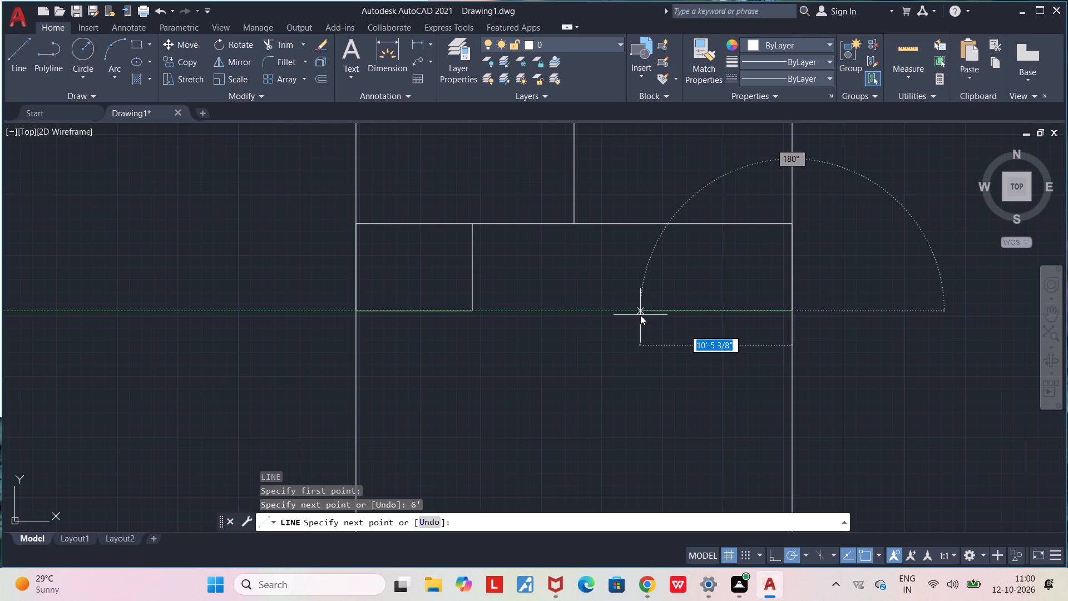
pyautogui.press("'")
pyautogui.press('Return')
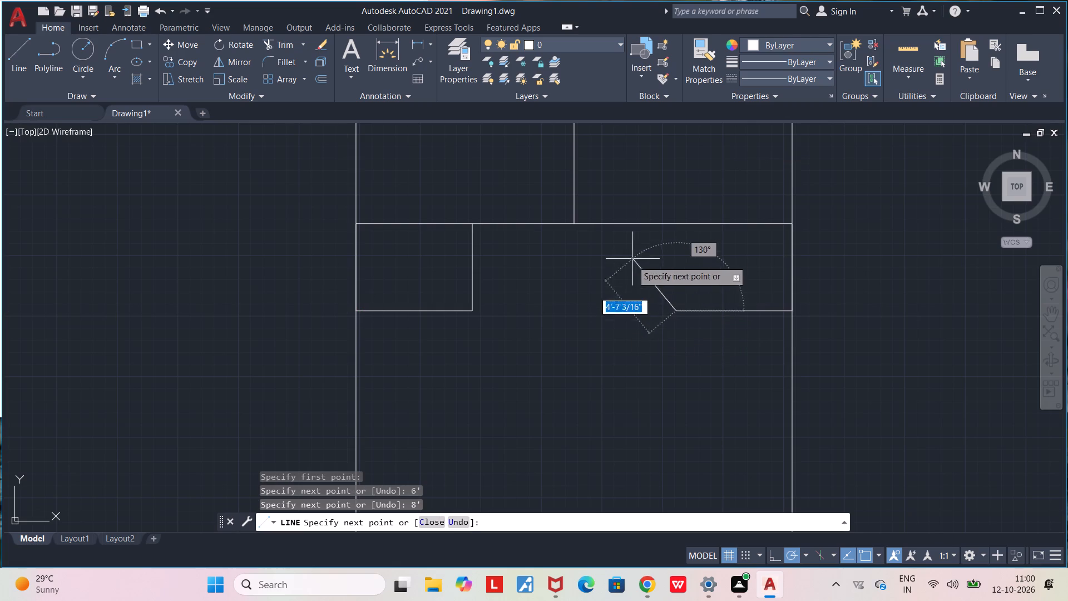
pyautogui.click(673, 218)
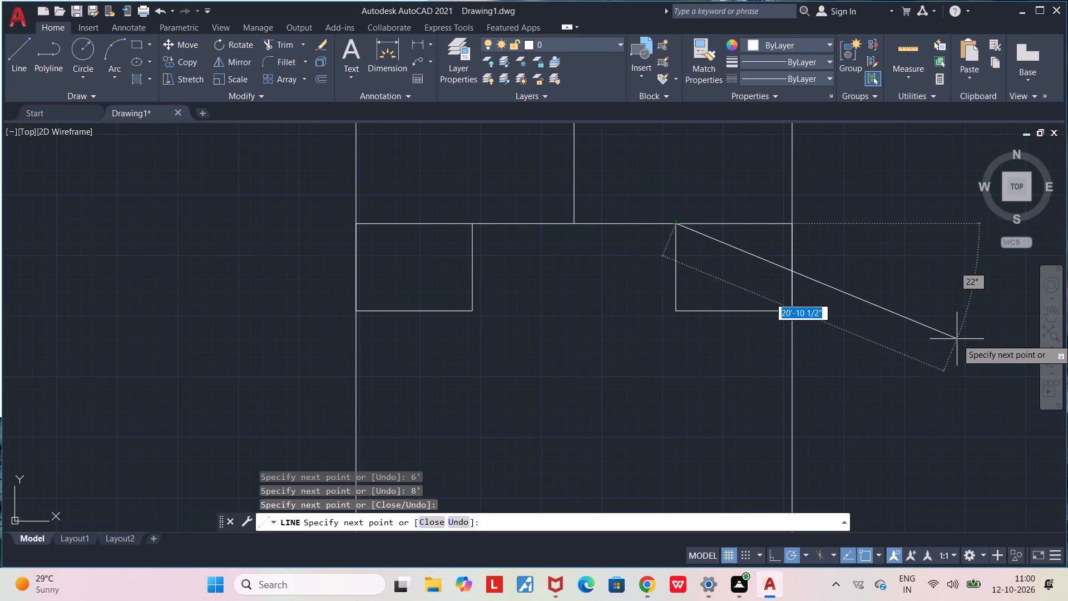
pyautogui.press('Escape')
pyautogui.press('Escape')
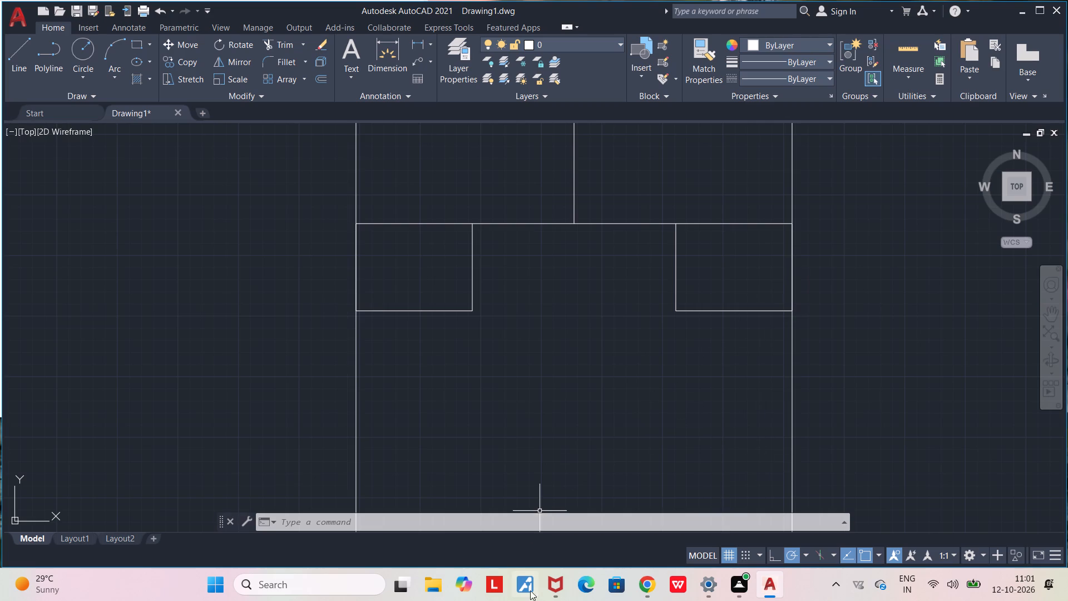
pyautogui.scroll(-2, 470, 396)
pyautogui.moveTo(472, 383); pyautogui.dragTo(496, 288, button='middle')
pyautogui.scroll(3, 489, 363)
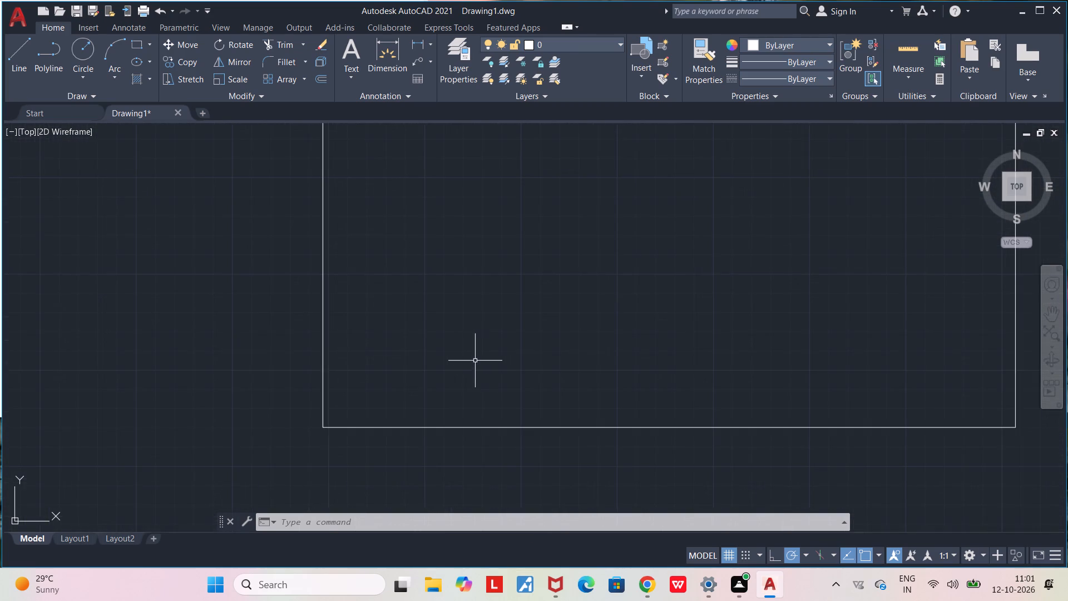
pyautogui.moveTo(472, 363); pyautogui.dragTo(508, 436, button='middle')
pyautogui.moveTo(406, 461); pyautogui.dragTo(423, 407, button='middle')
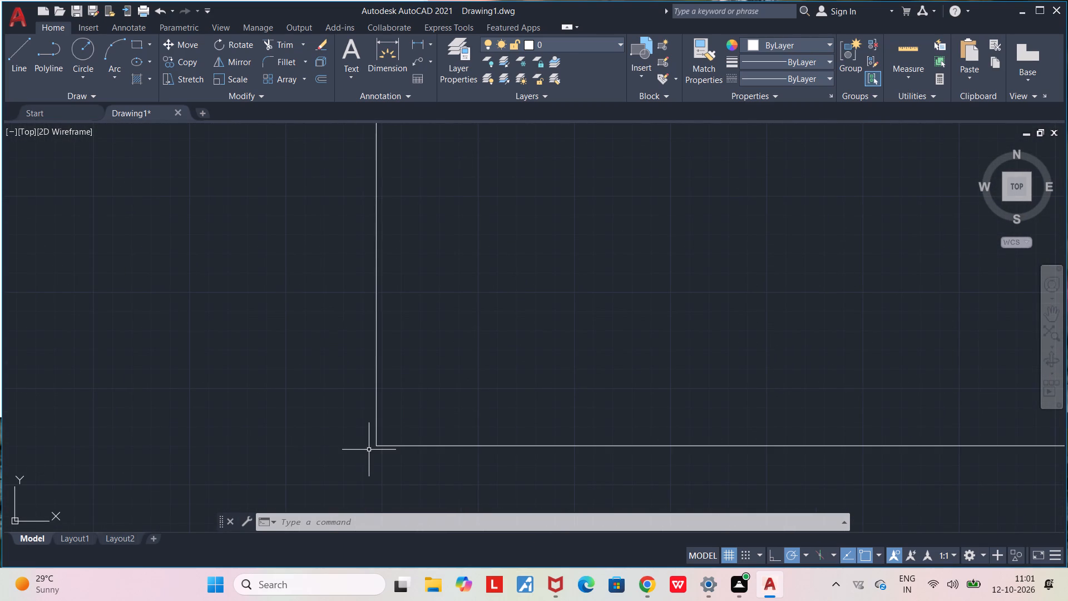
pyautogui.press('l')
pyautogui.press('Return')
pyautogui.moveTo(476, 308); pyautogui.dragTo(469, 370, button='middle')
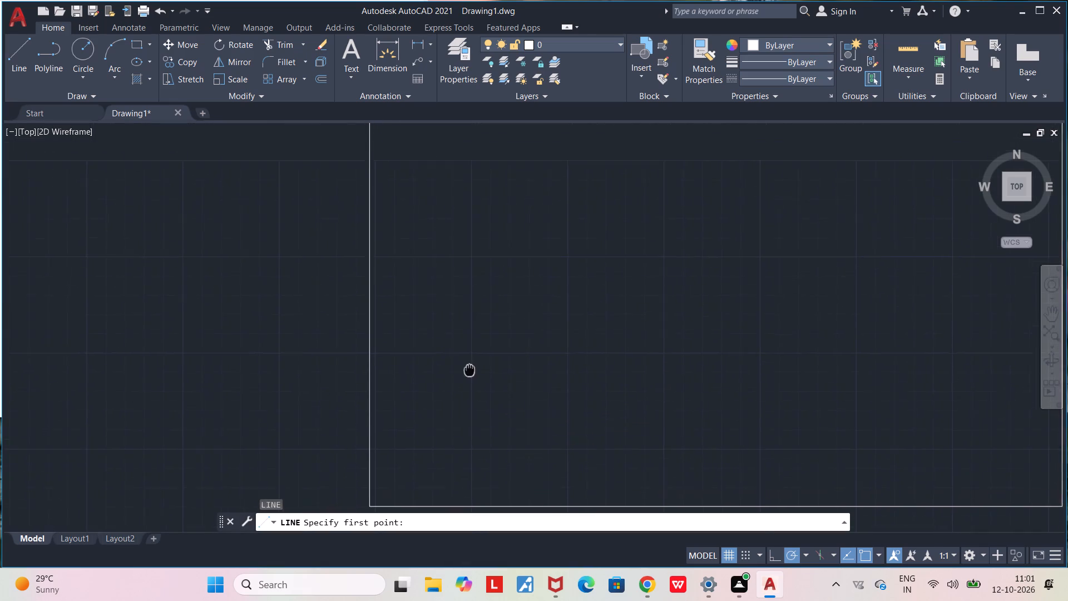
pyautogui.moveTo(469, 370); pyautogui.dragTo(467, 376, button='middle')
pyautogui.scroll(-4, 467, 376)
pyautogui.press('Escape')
# Erase the redundant 6' lines overlapping the right and left outer walls beside the two small rooms.
pyautogui.scroll(4, 502, 320)
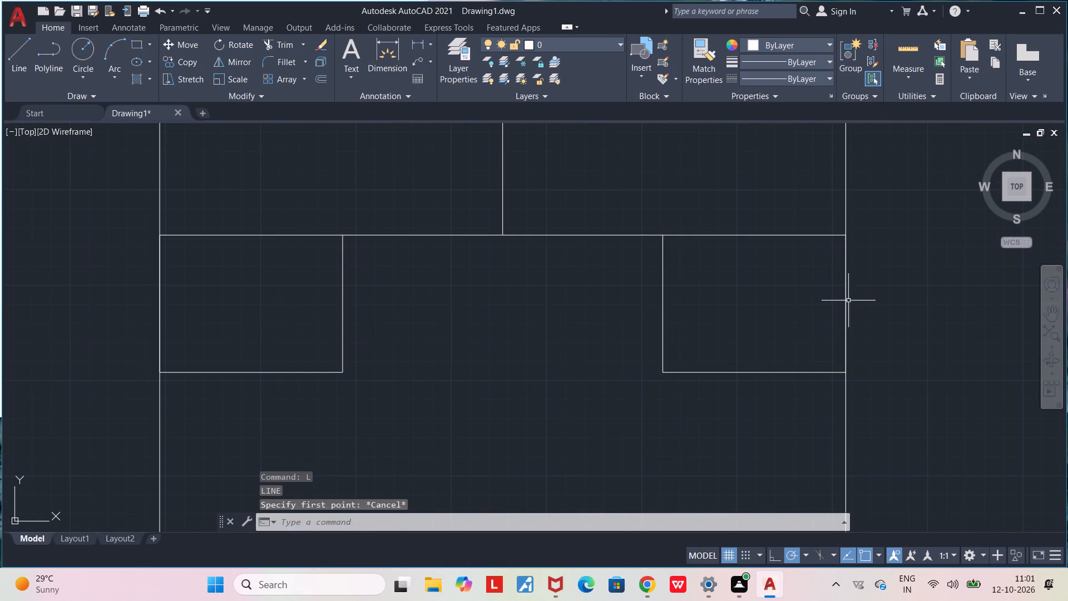
pyautogui.click(844, 298)
pyautogui.press('Delete')
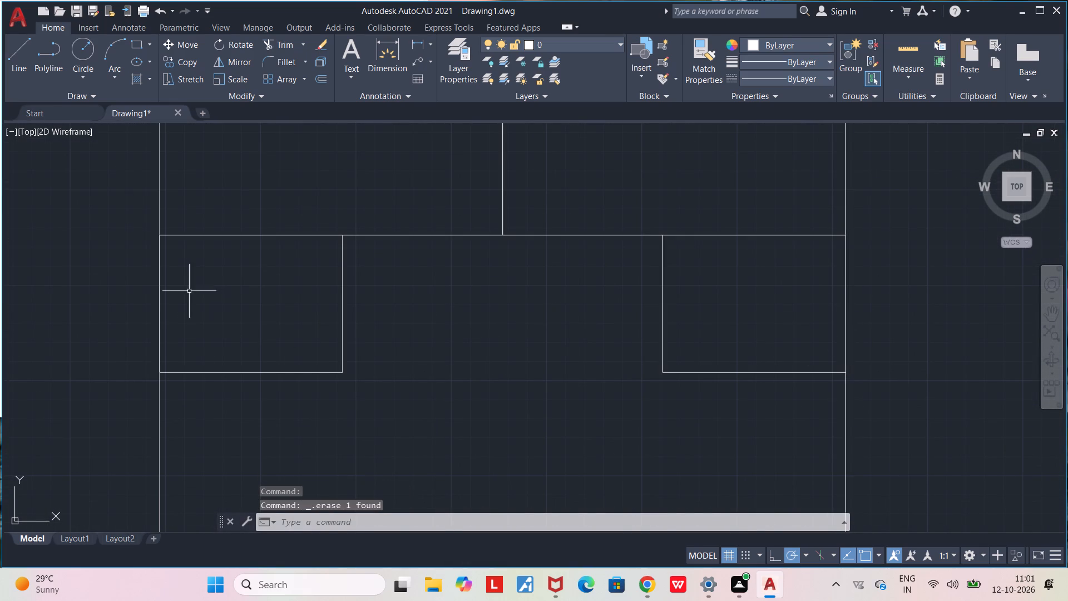
pyautogui.click(160, 288)
pyautogui.press('Delete')
# Draw a room in the outline's lower-left corner with the Line command, 10' deep and 8' wide.
pyautogui.scroll(-2, 293, 398)
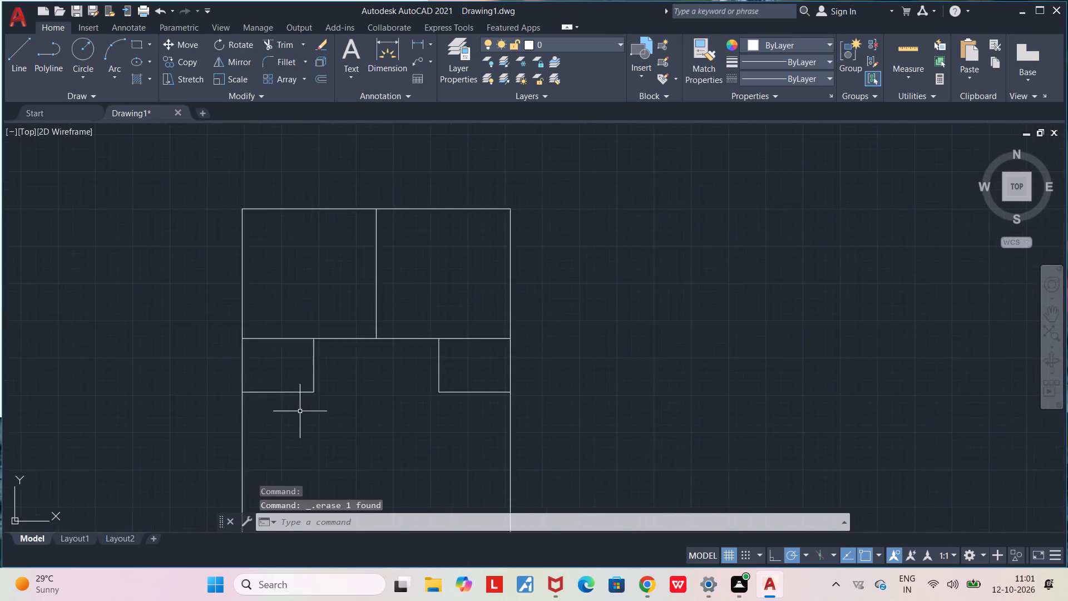
pyautogui.moveTo(301, 409); pyautogui.dragTo(379, 294, button='middle')
pyautogui.moveTo(369, 417); pyautogui.dragTo(453, 355, button='middle')
pyautogui.scroll(1, 429, 378)
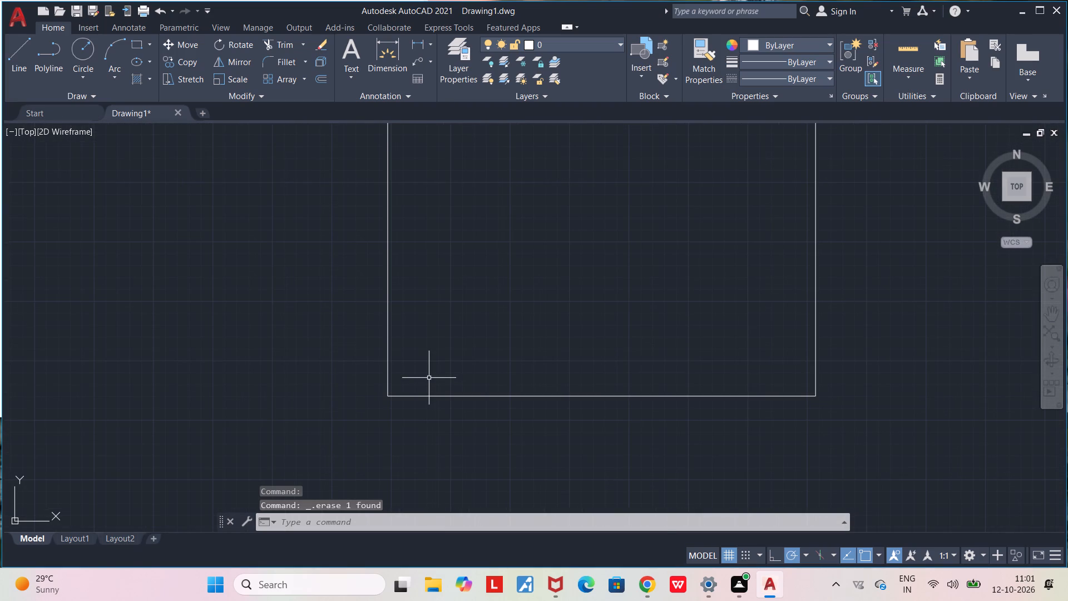
pyautogui.press('l')
pyautogui.press('Return')
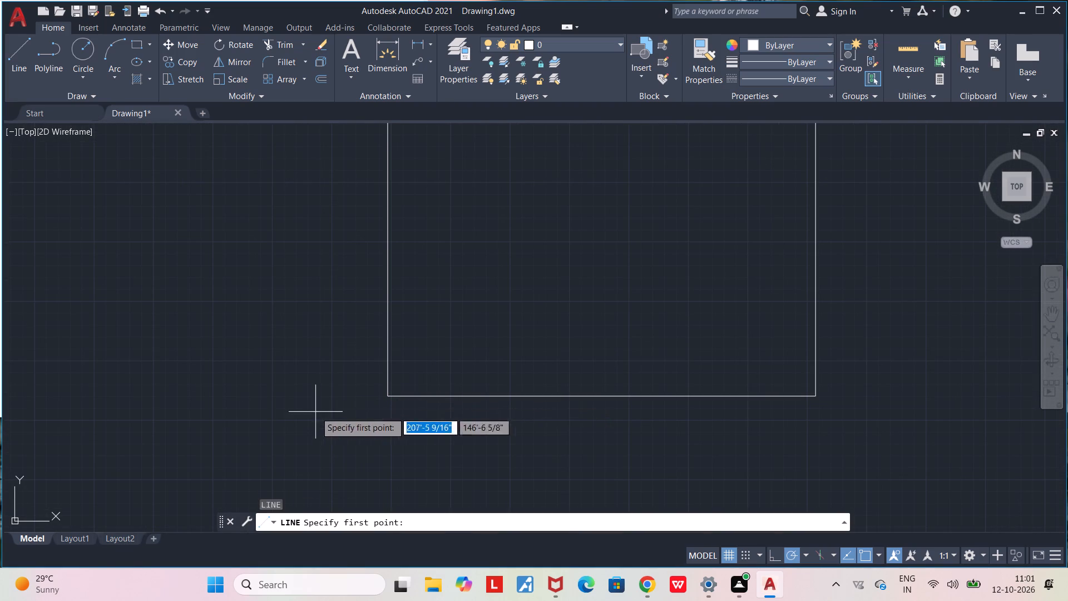
pyautogui.click(388, 395)
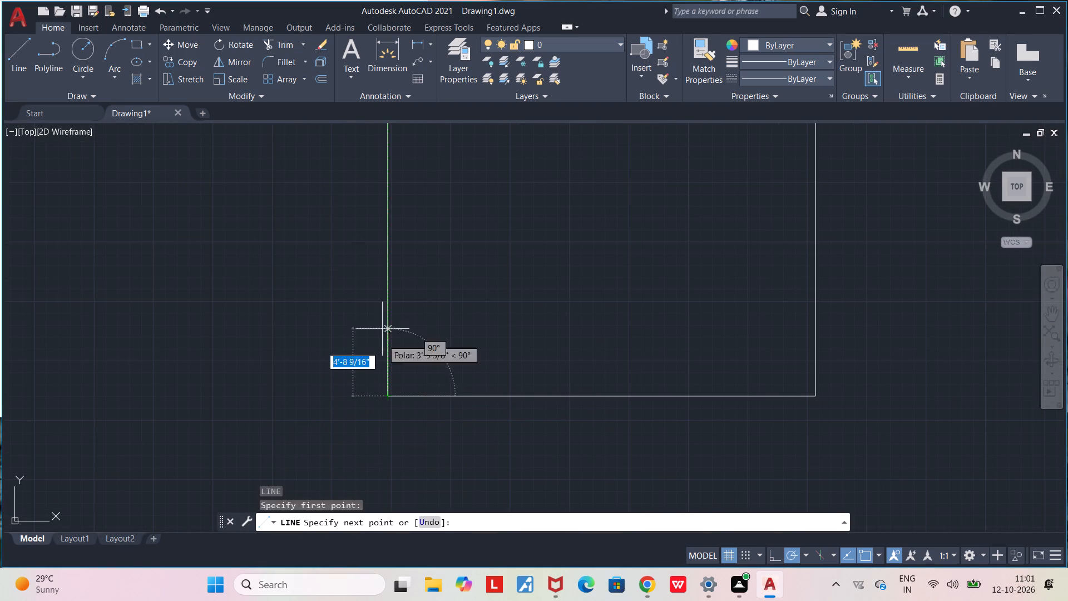
pyautogui.moveTo(390, 190); pyautogui.dragTo(394, 293, button='middle')
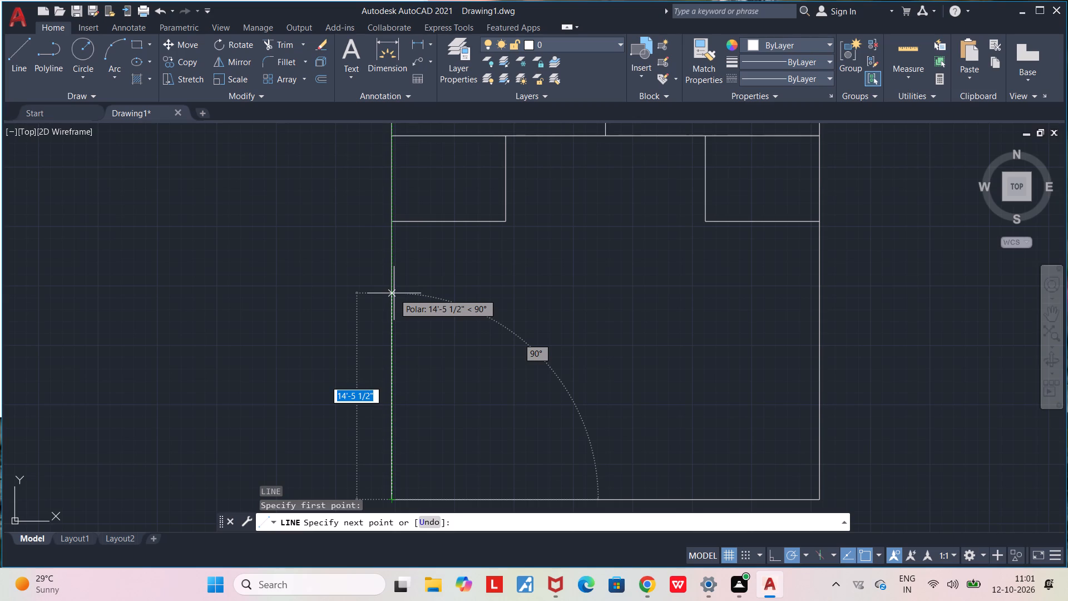
pyautogui.write("10'")
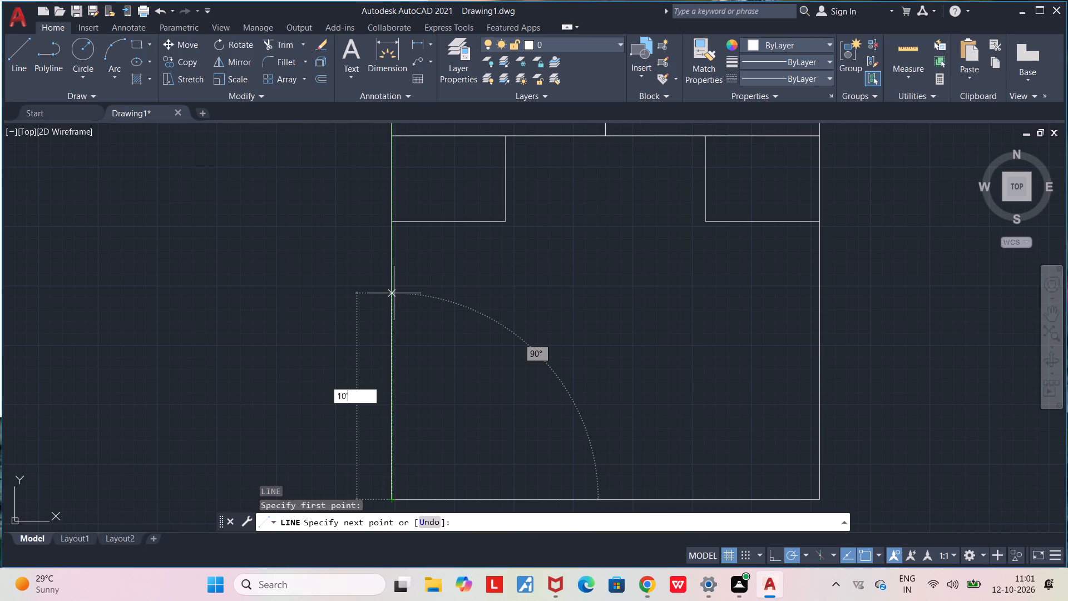
pyautogui.press('Return')
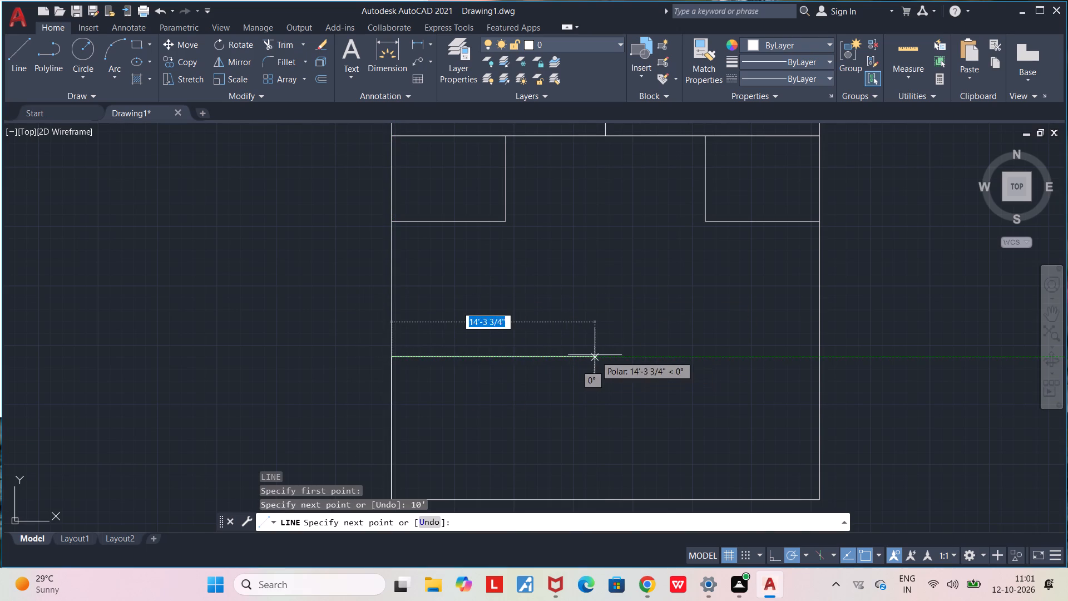
pyautogui.write("8'")
pyautogui.press('Return')
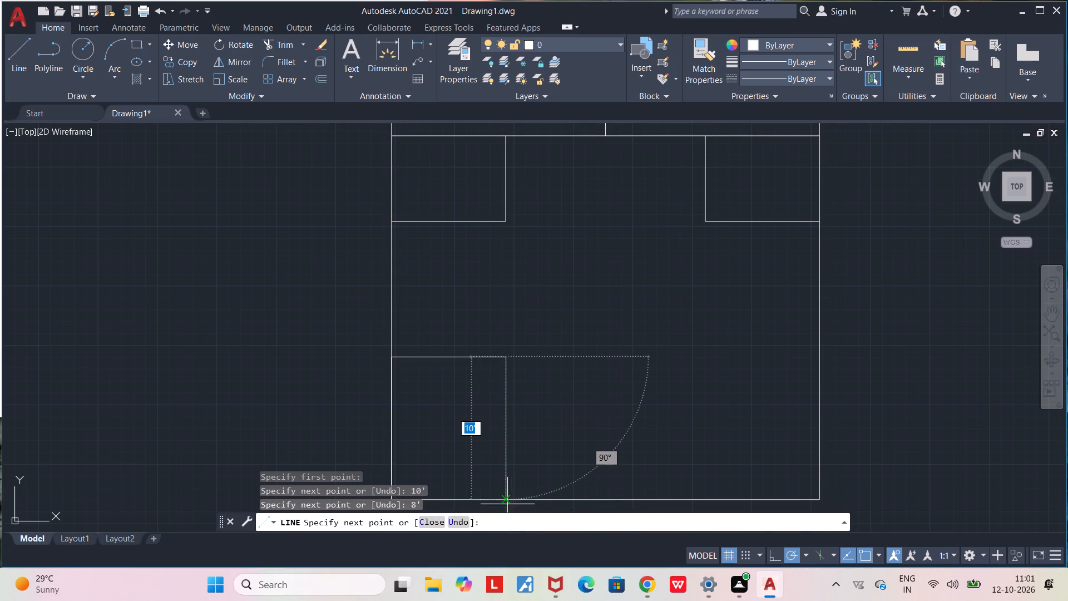
pyautogui.click(506, 496)
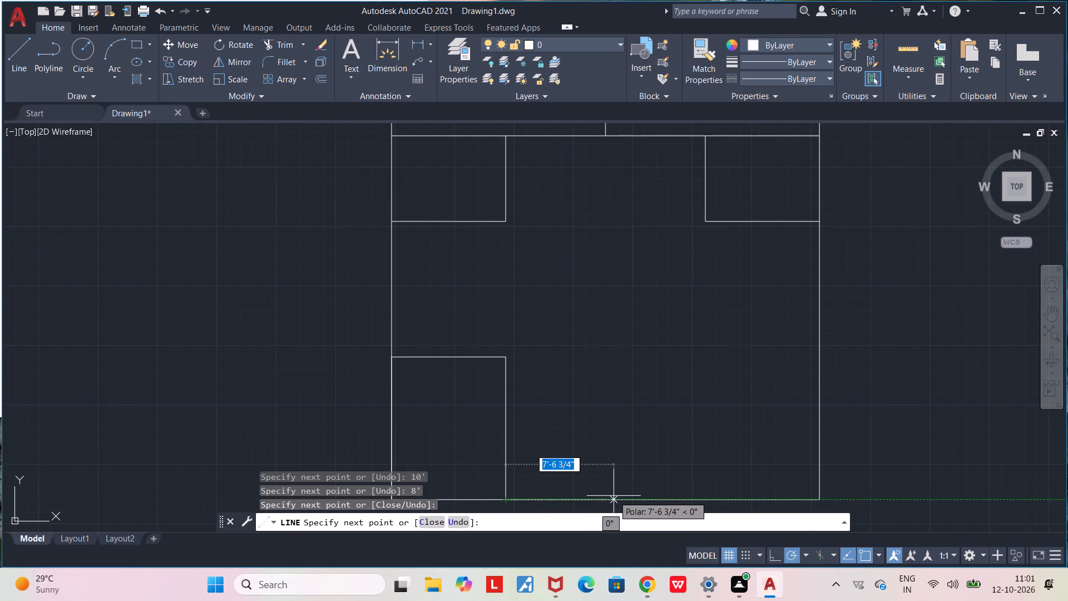
# Draw an adjoining room 8' wide and 10' deep along the bottom wall, closing at the first lower room's upper inner corner.
pyautogui.write("8'")
pyautogui.press('Return')
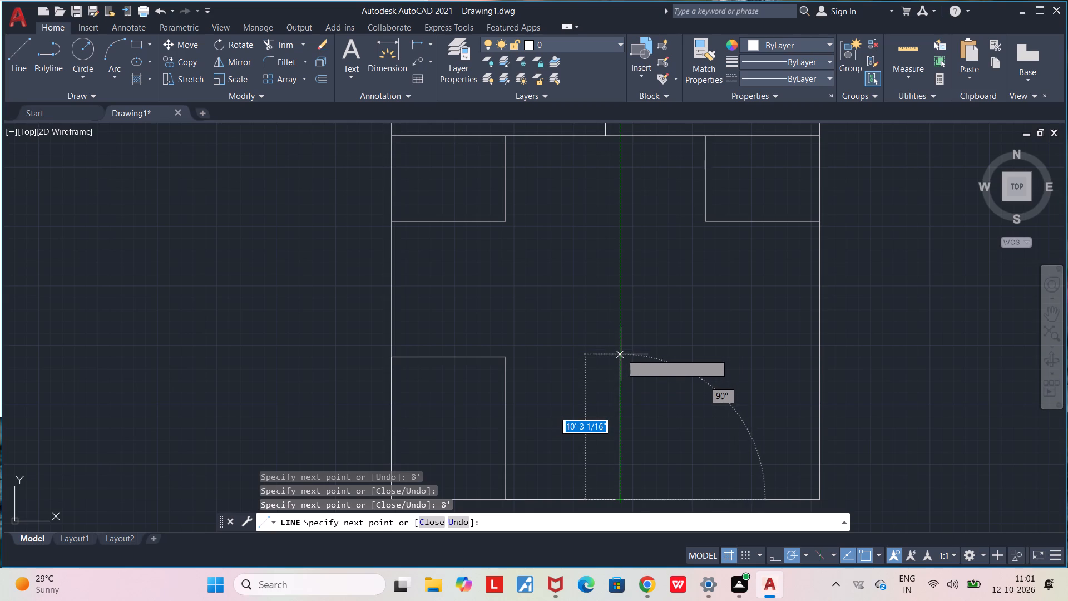
pyautogui.write('10')
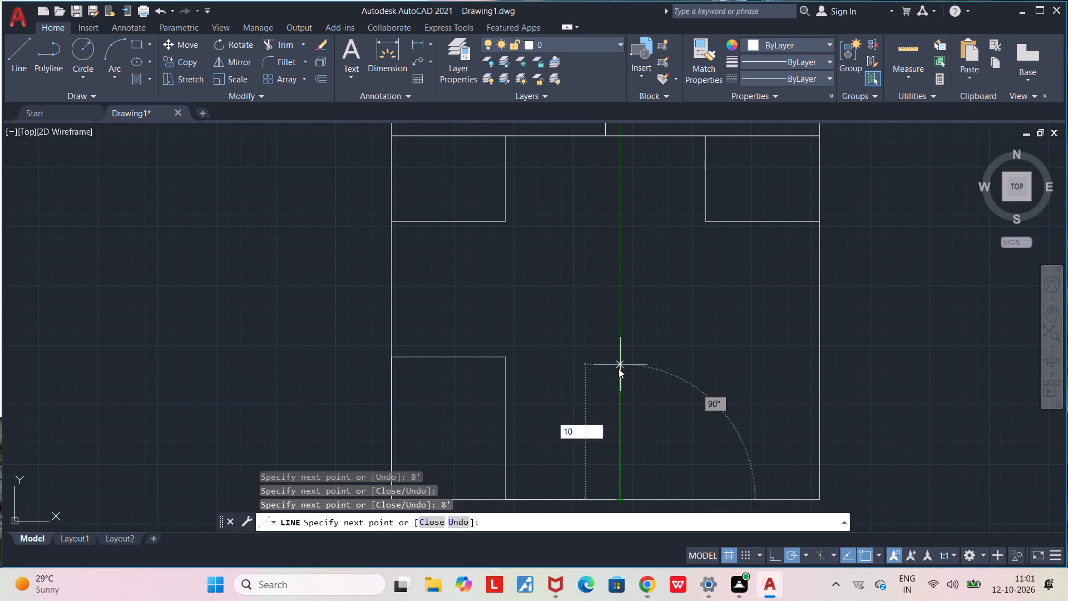
pyautogui.press("'")
pyautogui.hotkey('shift', 'Return')
pyautogui.click(505, 359)
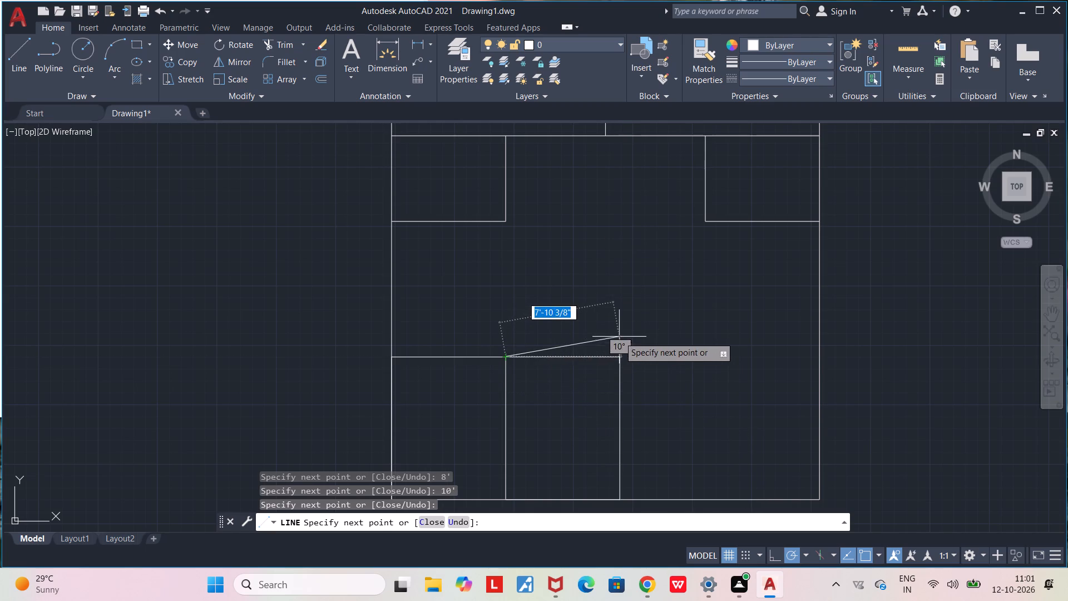
pyautogui.press('Escape')
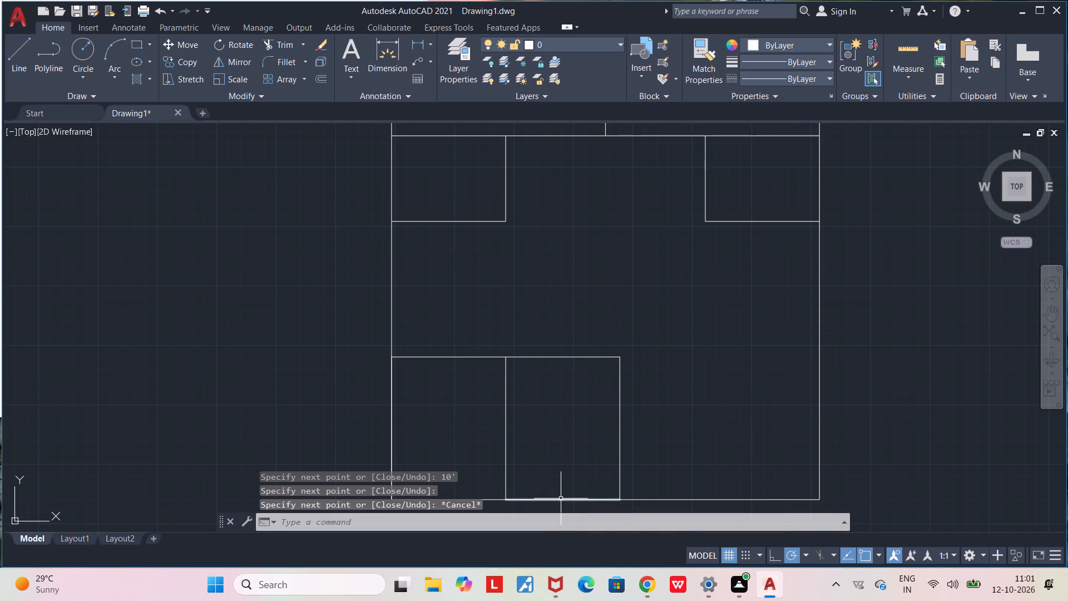
# Erase the redundant lines overlapping the bottom and left outer walls beside the two lower-left rooms.
pyautogui.click(561, 499)
pyautogui.press('Delete')
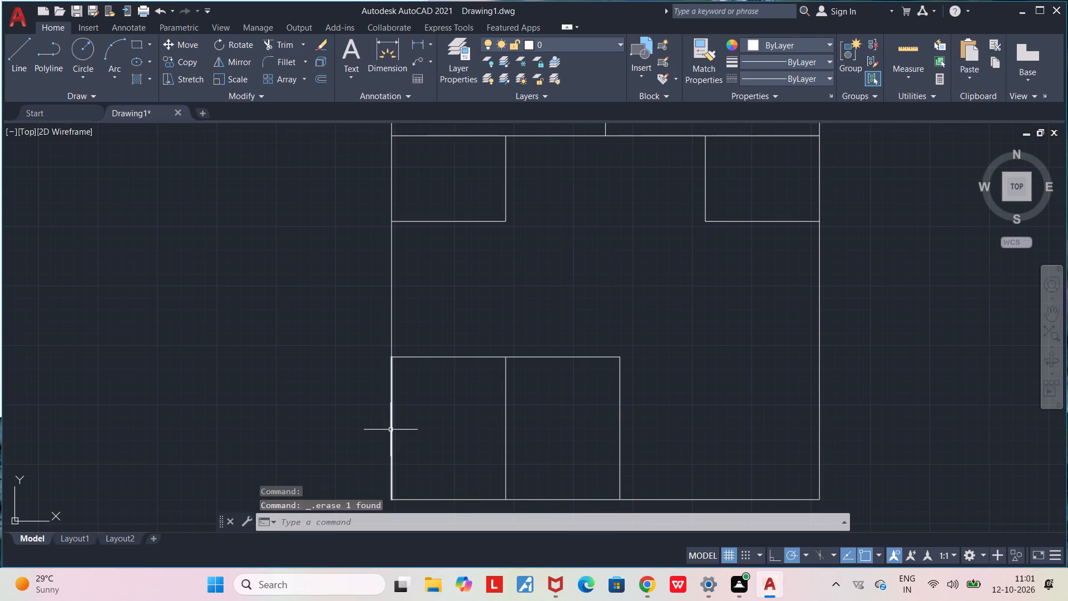
pyautogui.click(390, 430)
pyautogui.press('Delete')
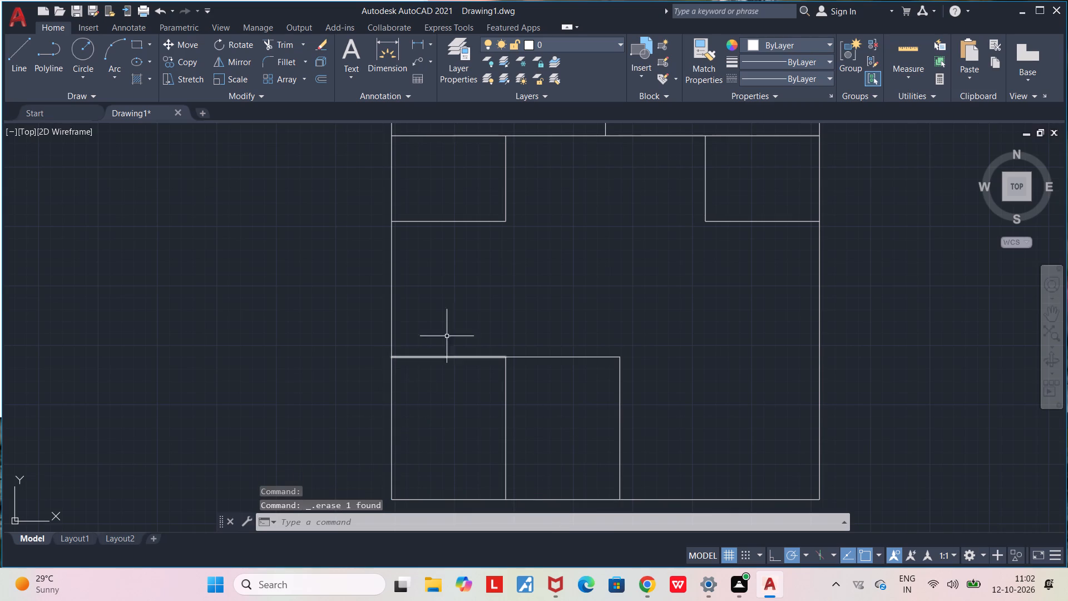
pyautogui.click(487, 356)
pyautogui.click(542, 302)
pyautogui.press('Escape')
pyautogui.press('Escape')
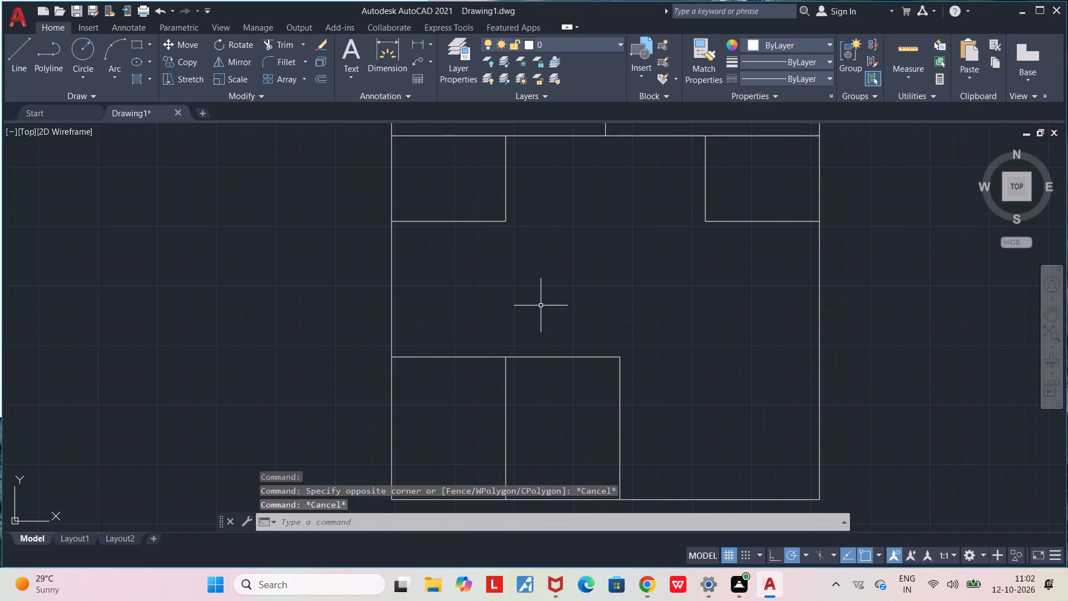
# Draw a room in the outline's lower-right corner with the Line command, 11'6" wide and 17' deep, closing at the right wall.
pyautogui.scroll(-2, 537, 395)
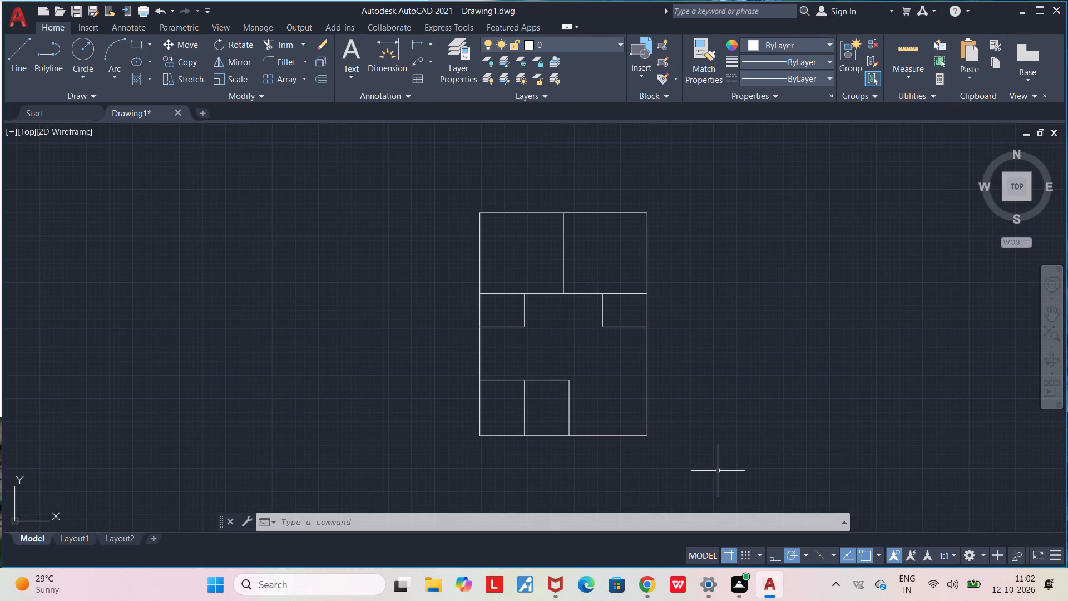
pyautogui.scroll(1, 636, 444)
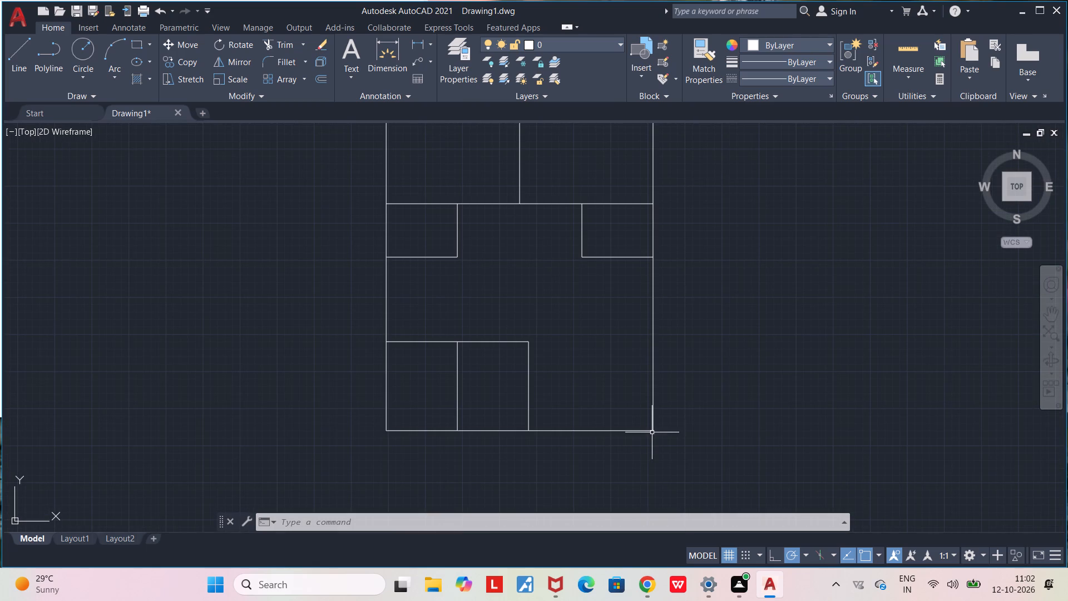
pyautogui.press('l')
pyautogui.press('Return')
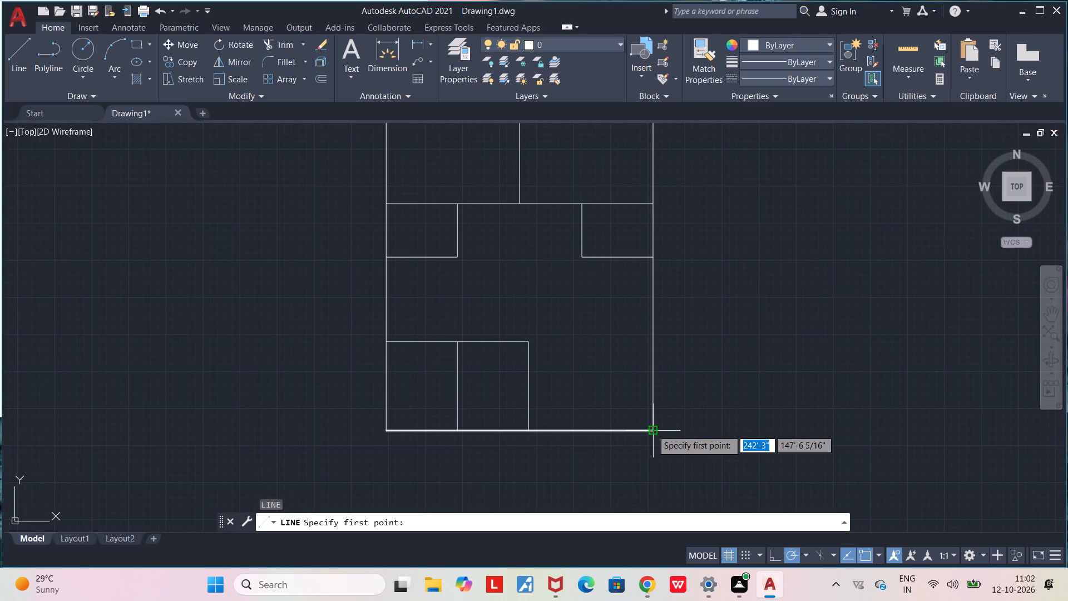
pyautogui.click(652, 430)
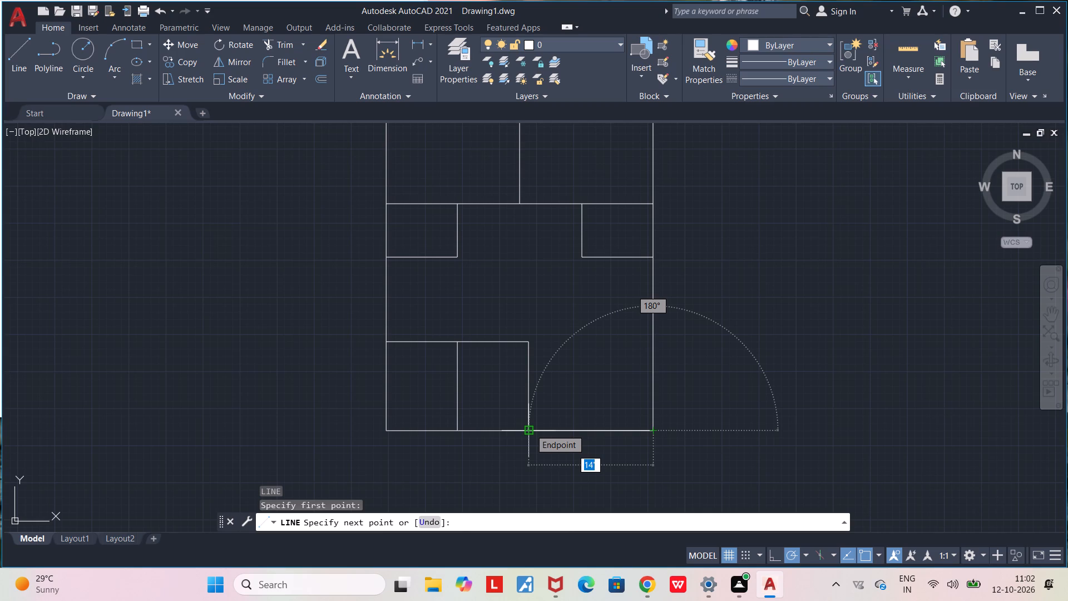
pyautogui.write('11')
pyautogui.write('\'6"')
pyautogui.press('Return')
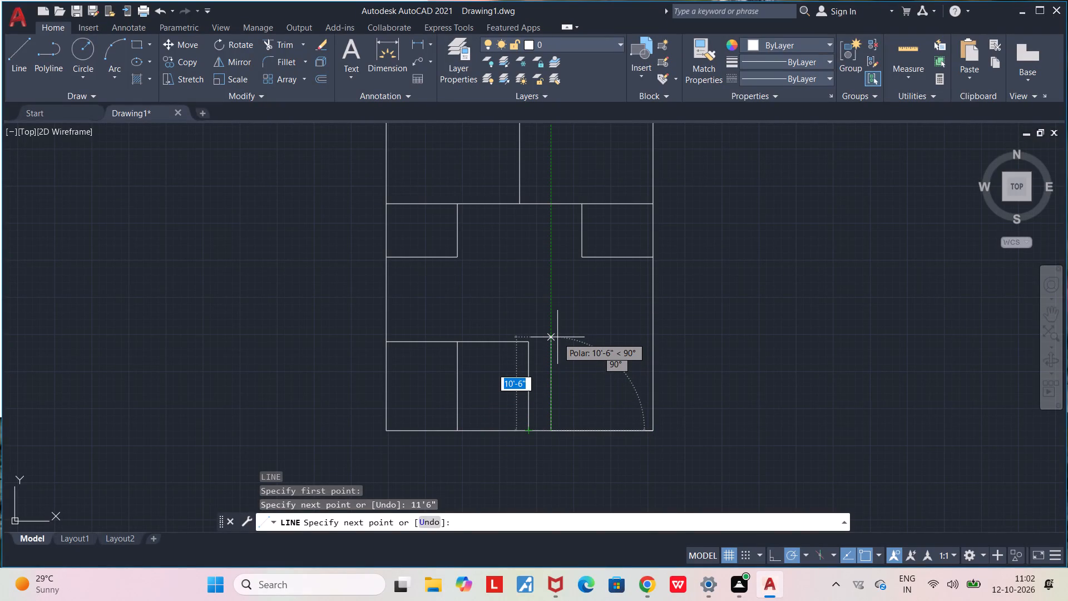
pyautogui.write("17'")
pyautogui.press('Return')
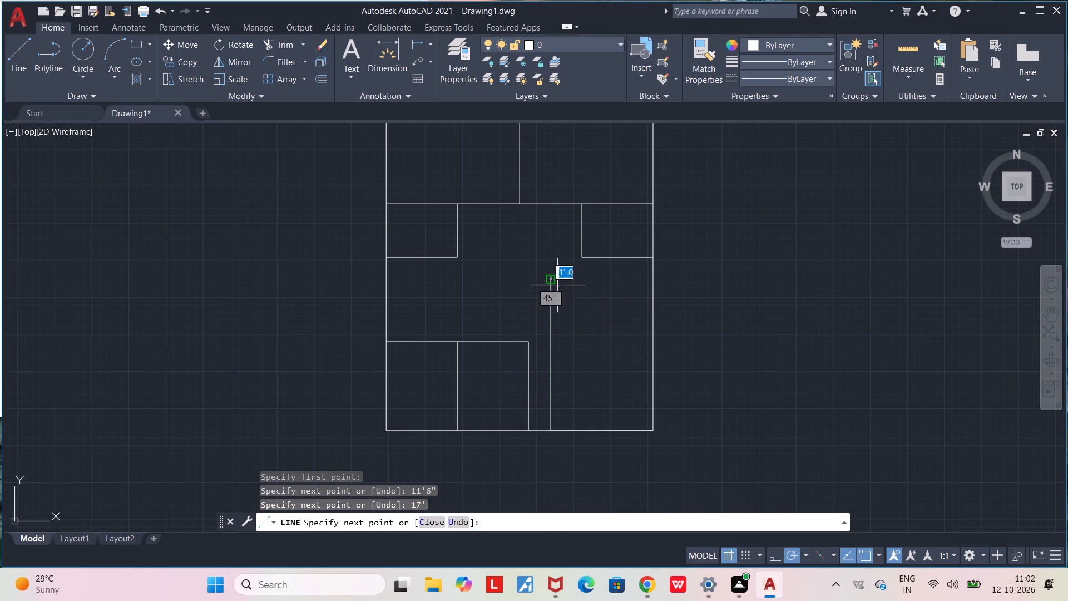
pyautogui.click(652, 280)
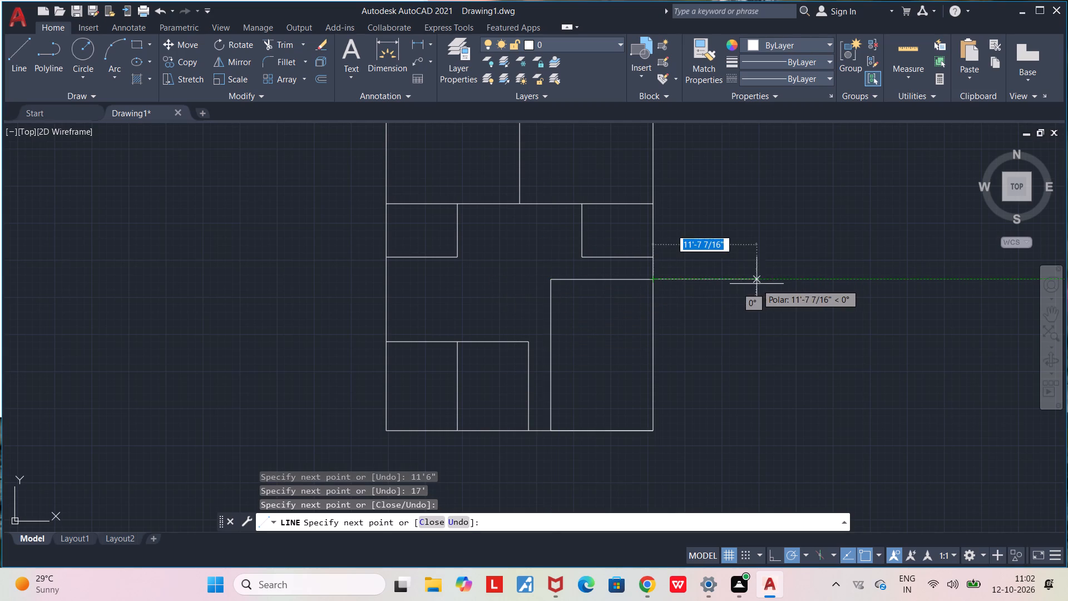
pyautogui.press('Escape')
pyautogui.press('Escape')
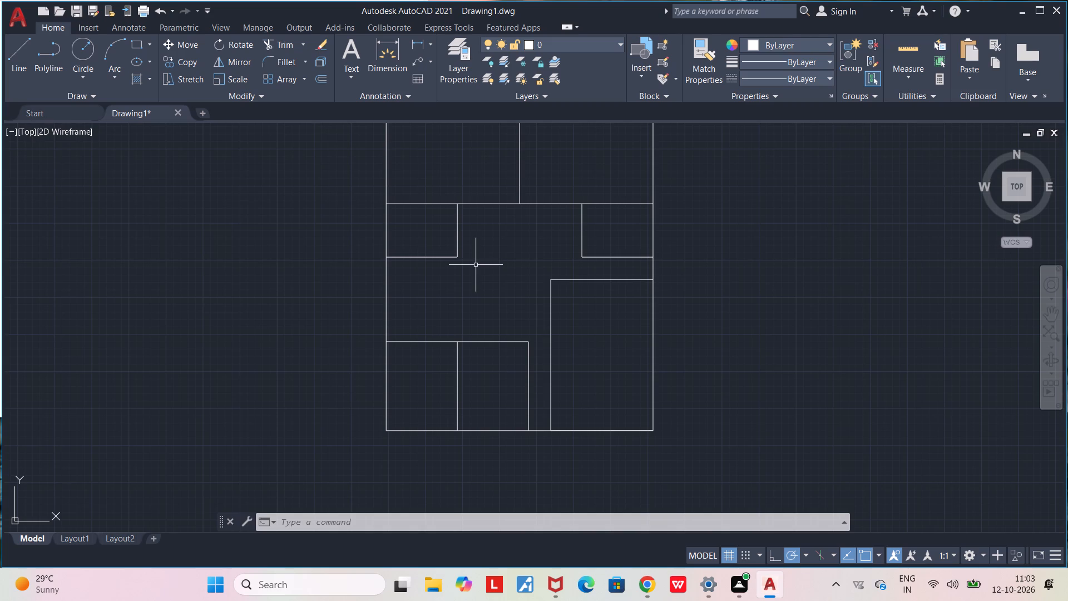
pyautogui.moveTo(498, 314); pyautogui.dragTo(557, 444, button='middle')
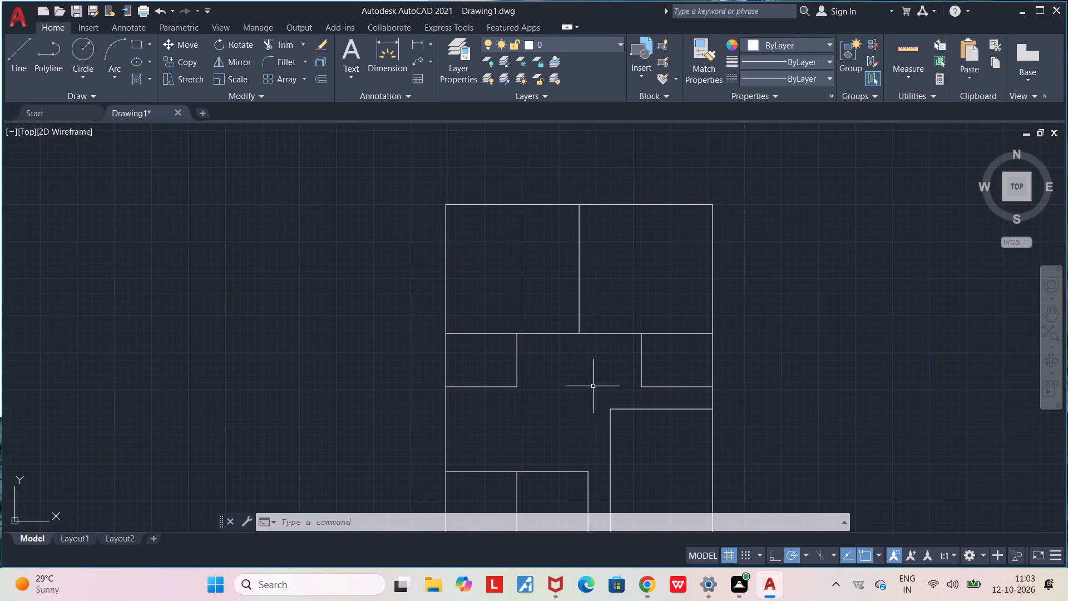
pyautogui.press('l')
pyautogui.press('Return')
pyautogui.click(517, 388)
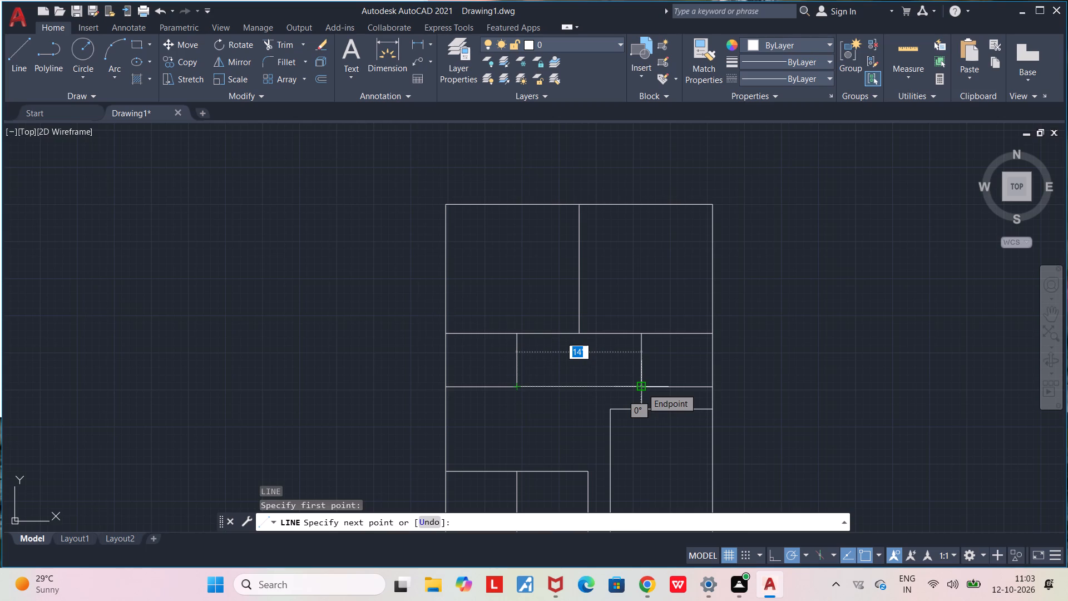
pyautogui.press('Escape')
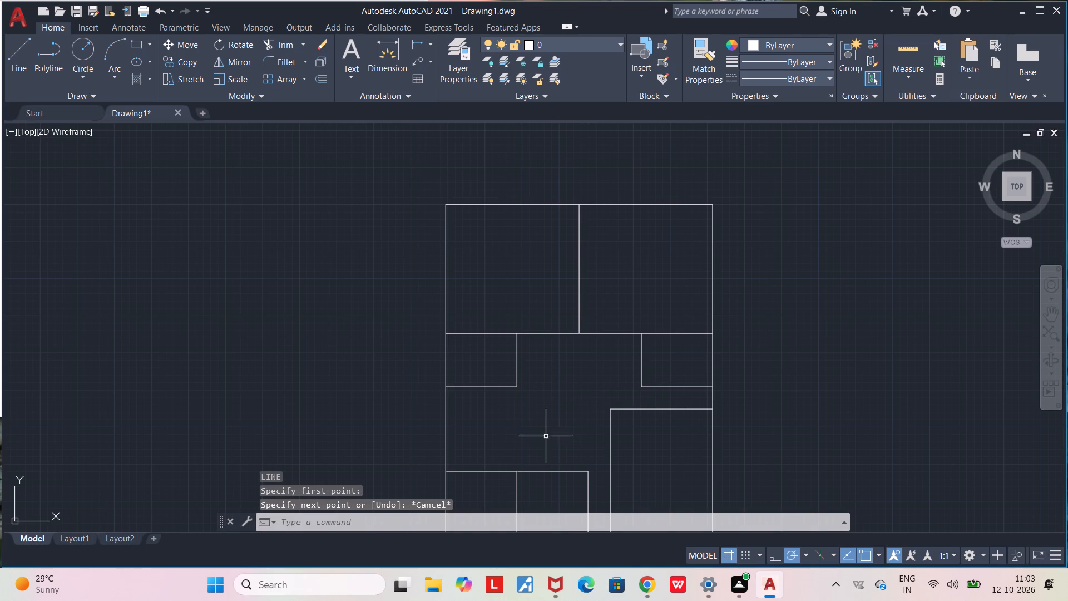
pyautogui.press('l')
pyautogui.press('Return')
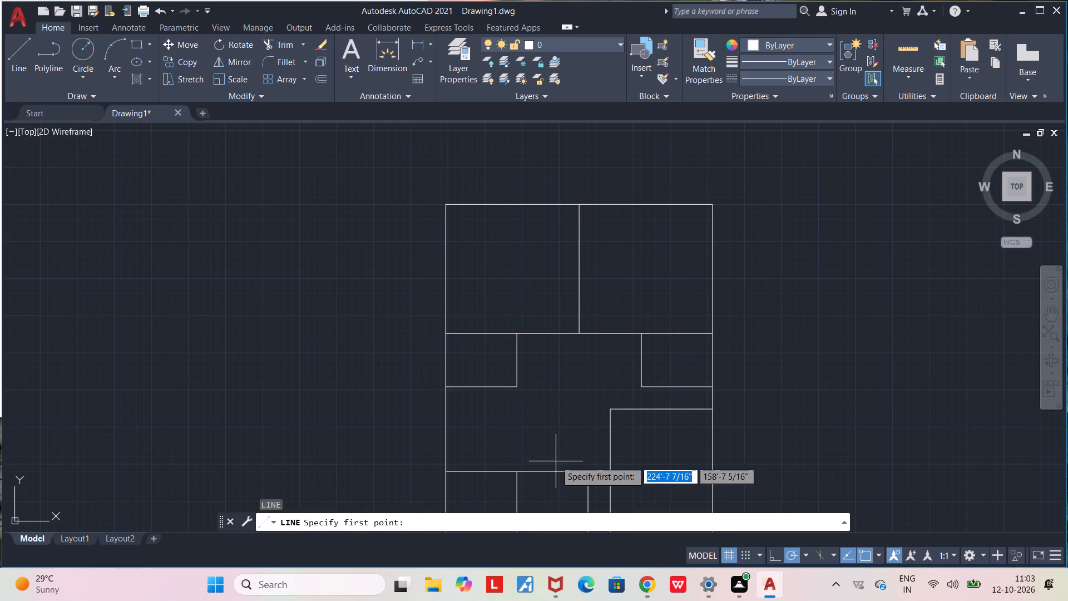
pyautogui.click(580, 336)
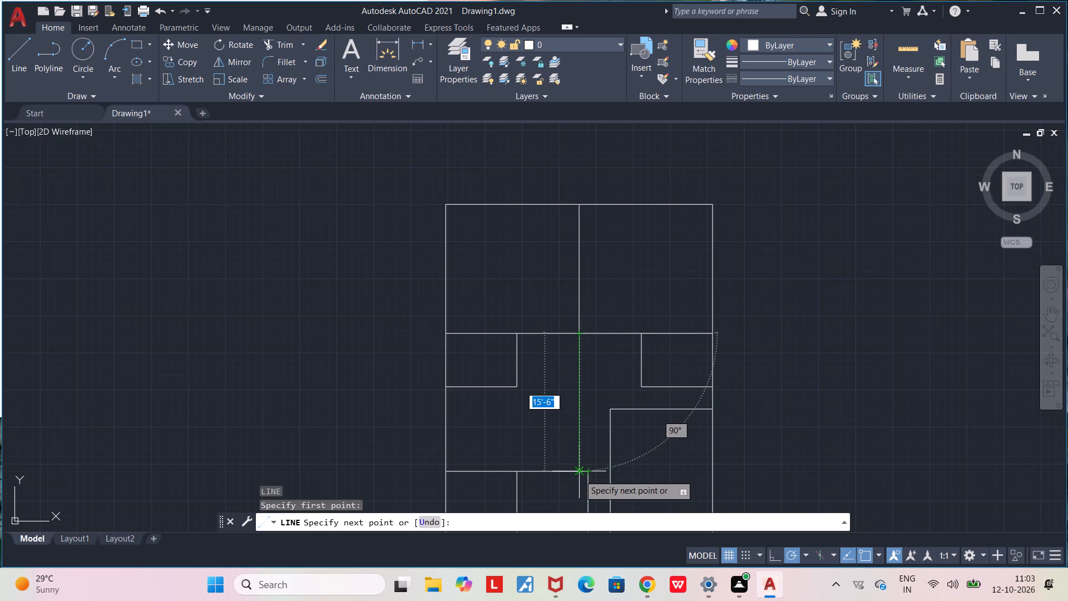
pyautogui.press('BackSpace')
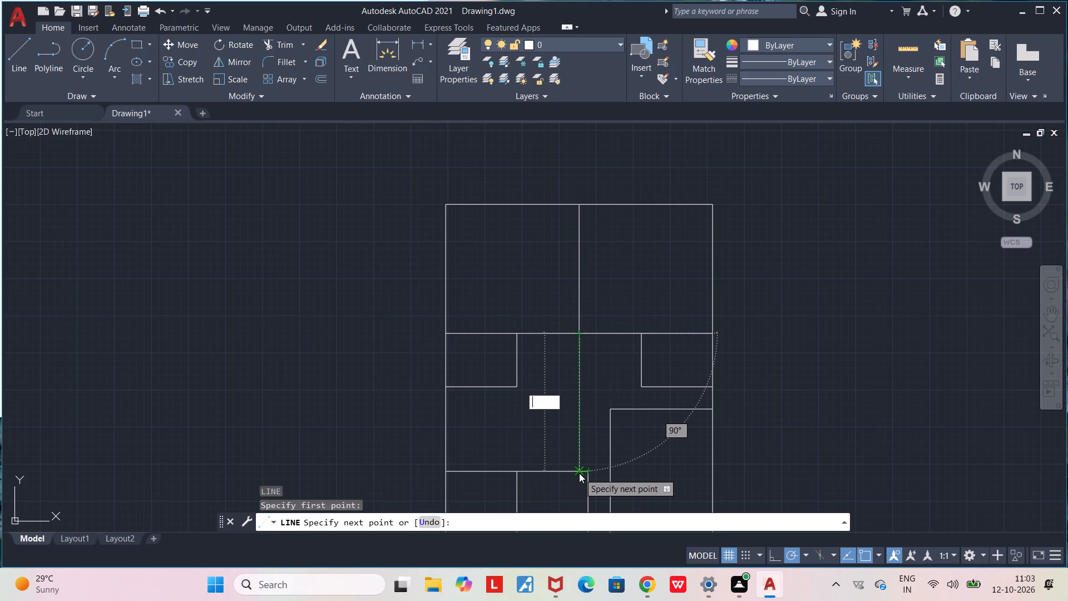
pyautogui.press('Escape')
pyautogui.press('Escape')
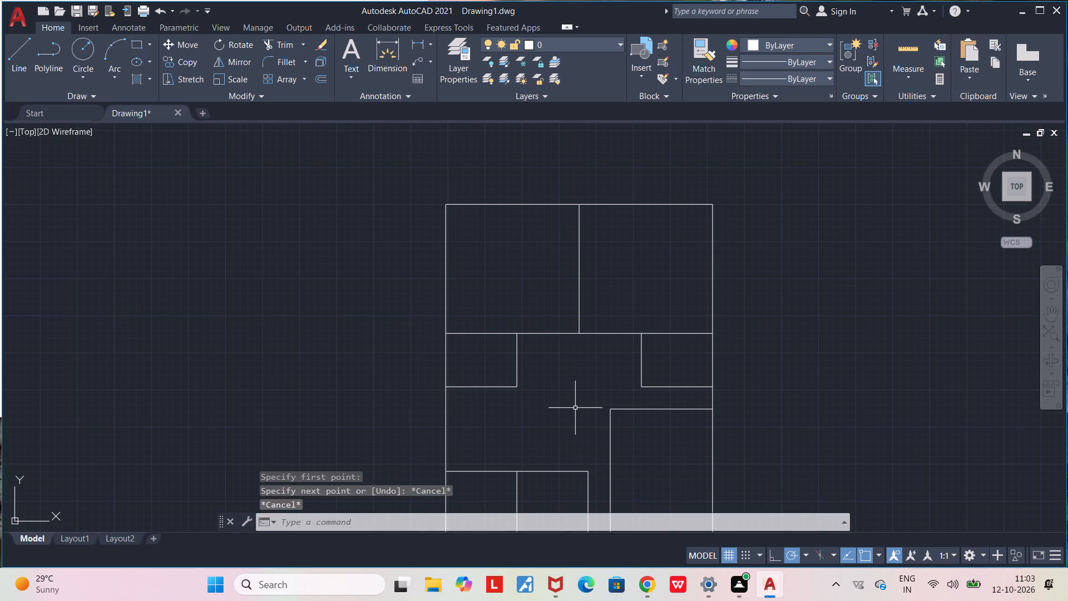
# Offset the outline's left, top and right outer walls 9" inward.
pyautogui.moveTo(518, 260); pyautogui.dragTo(518, 260, button='middle')
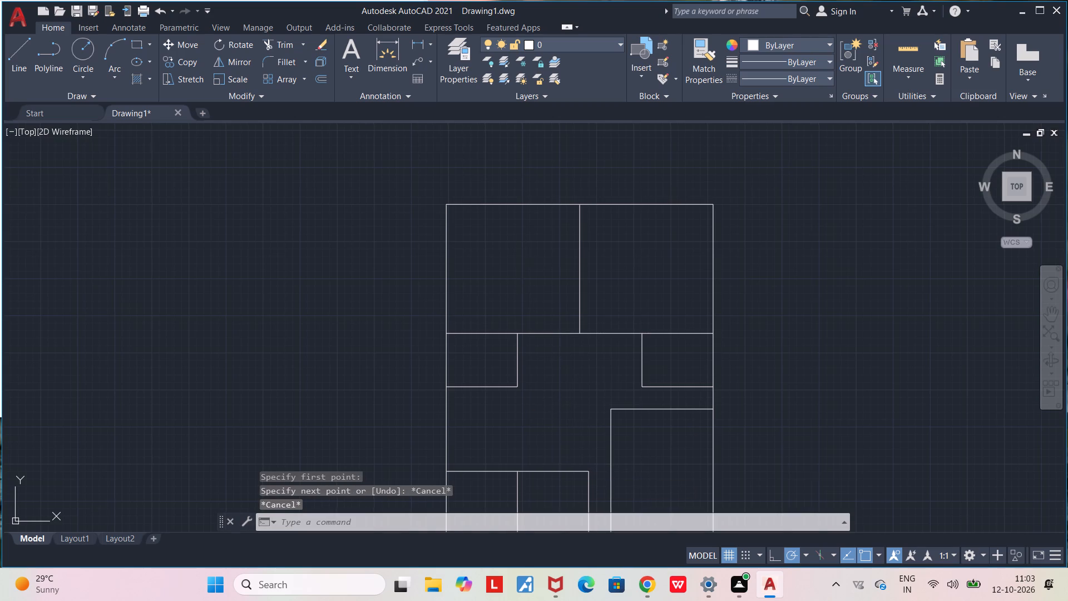
pyautogui.moveTo(518, 260); pyautogui.dragTo(584, 293, button='middle')
pyautogui.scroll(1, 560, 296)
pyautogui.press('o')
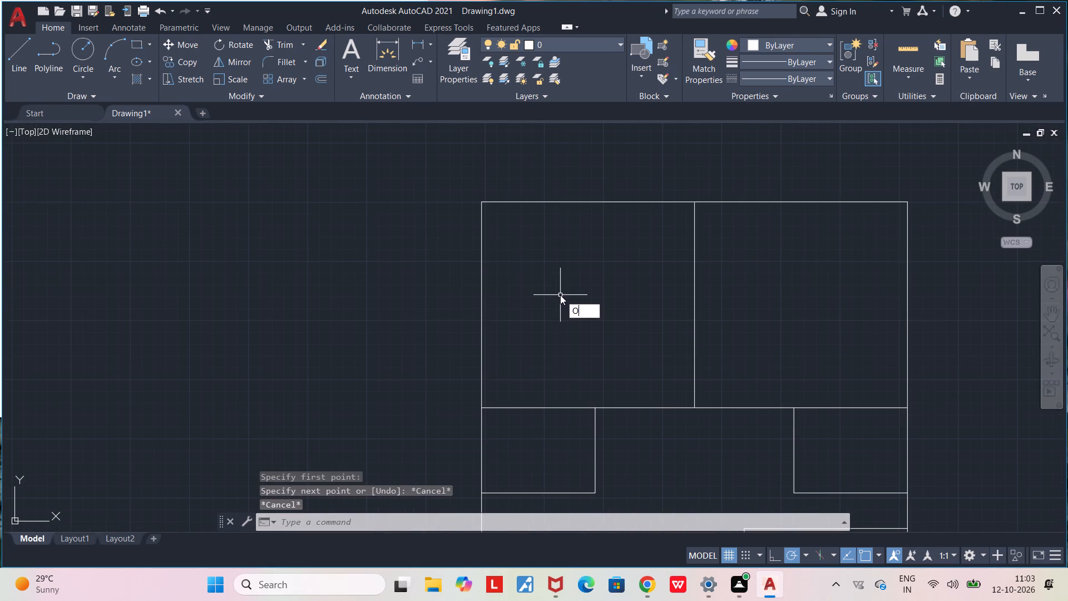
pyautogui.press('f')
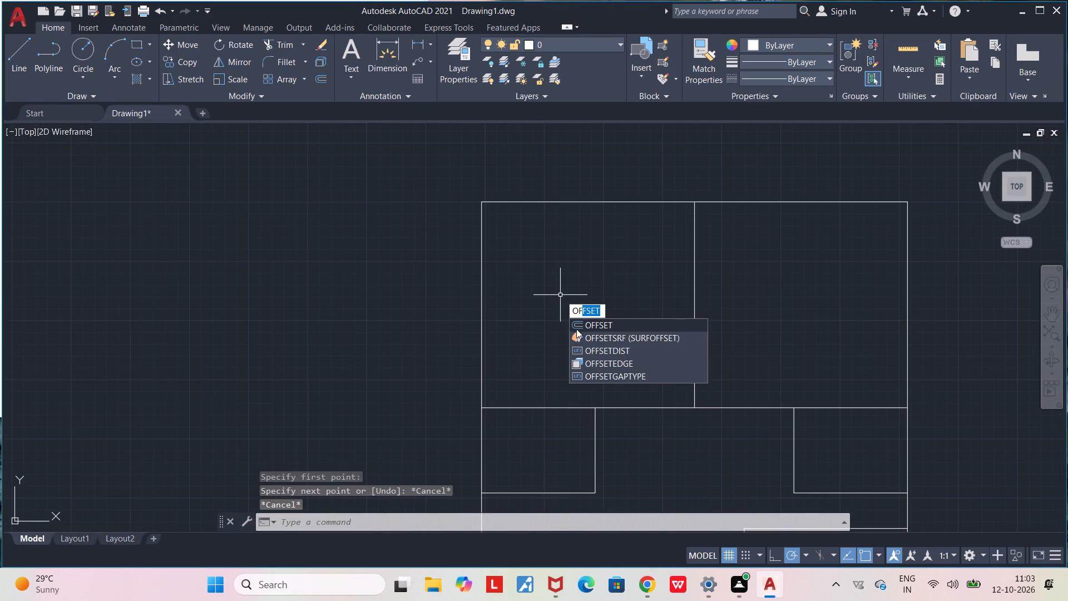
pyautogui.click(592, 325)
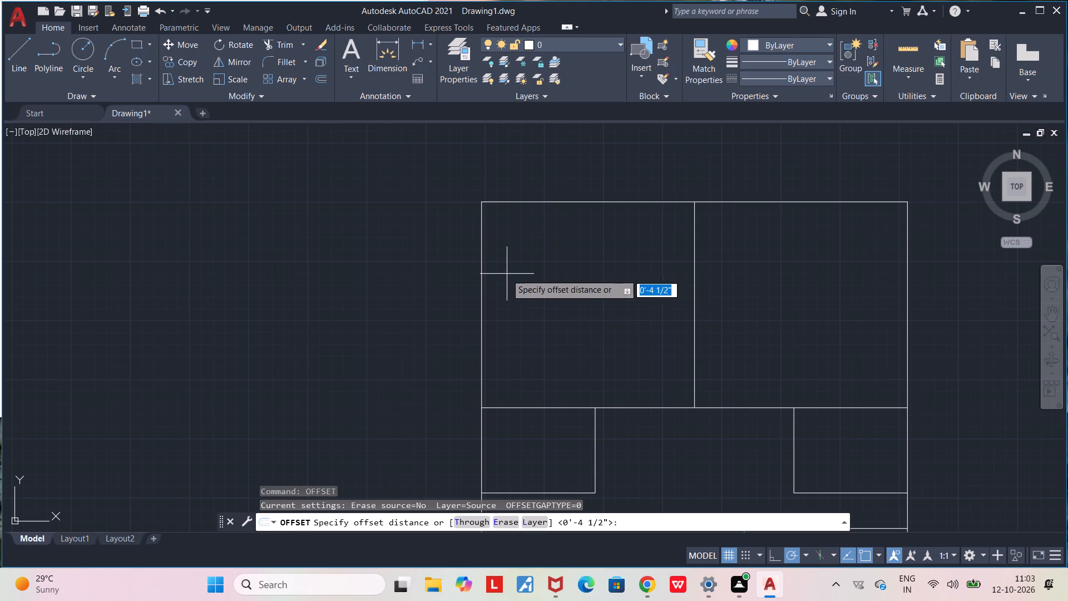
pyautogui.click(482, 270)
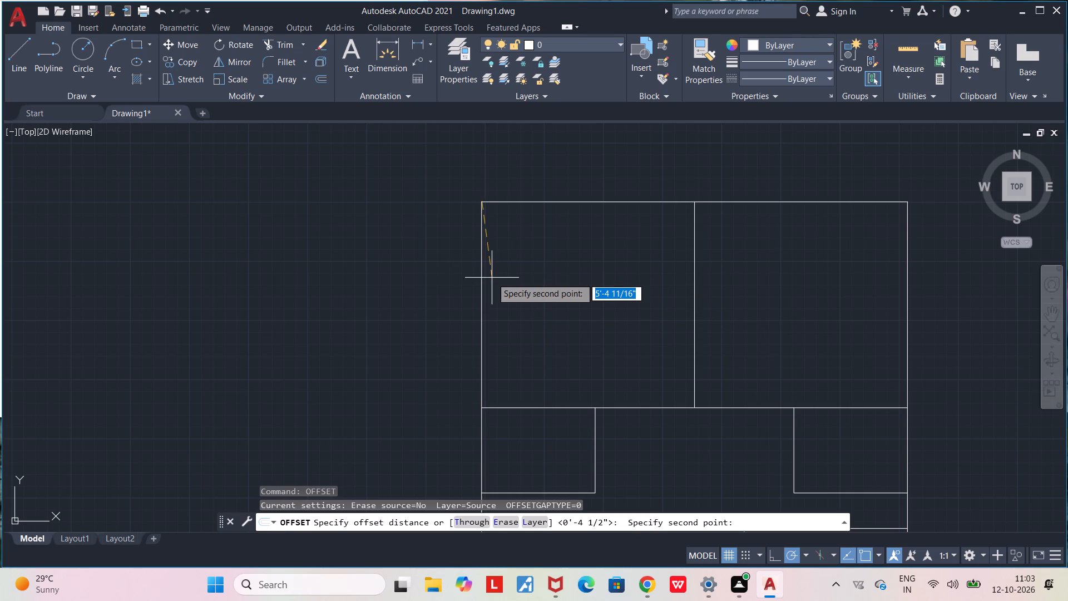
pyautogui.press('9')
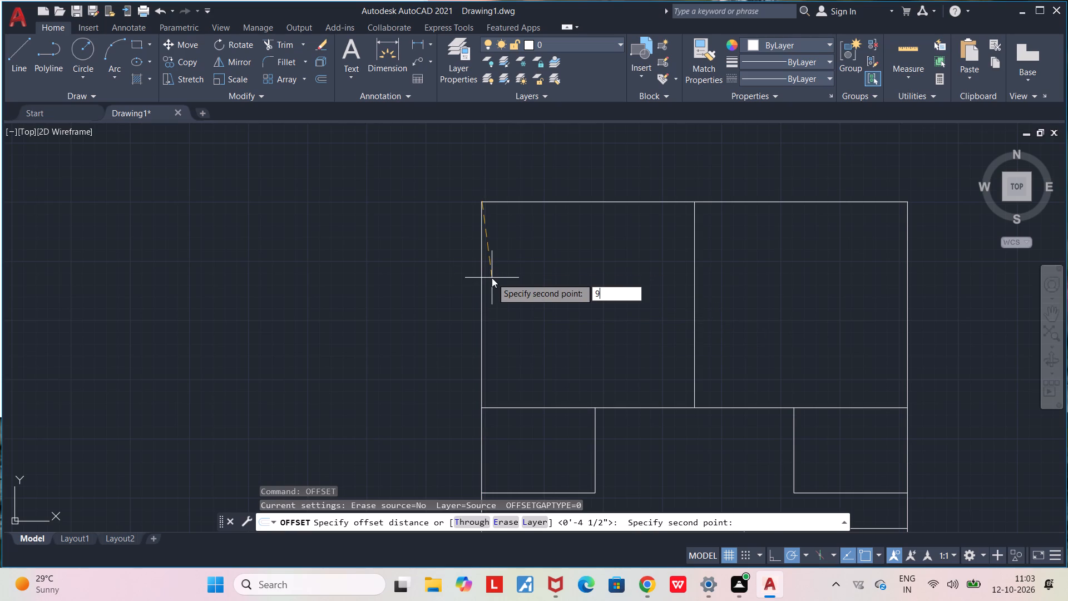
pyautogui.hotkey('shift', '"')
pyautogui.press('Return')
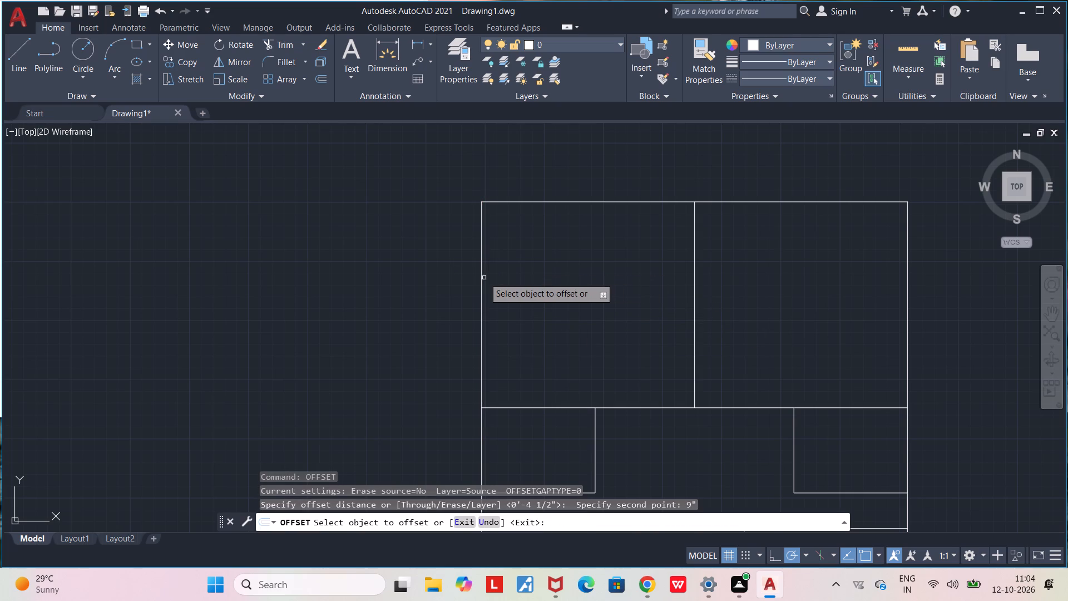
pyautogui.click(481, 277)
pyautogui.click(490, 280)
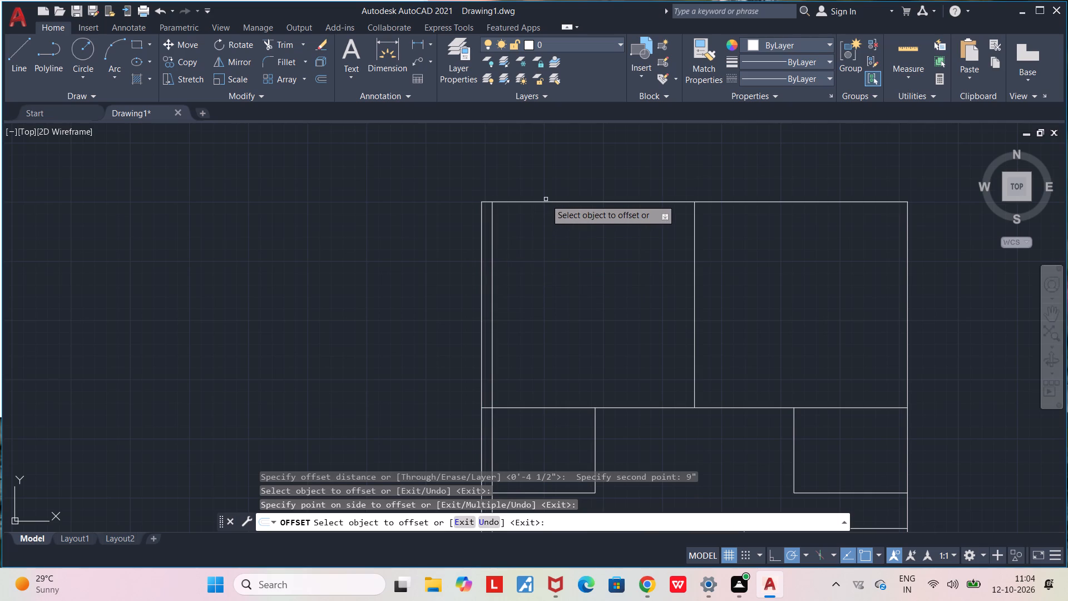
pyautogui.click(546, 202)
pyautogui.click(546, 213)
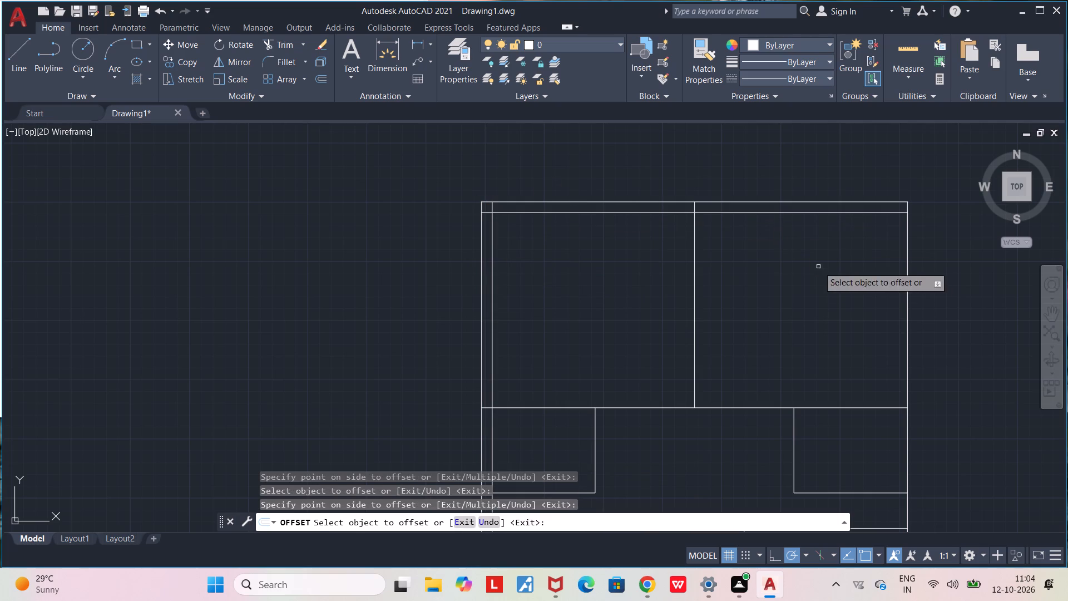
pyautogui.click(909, 350)
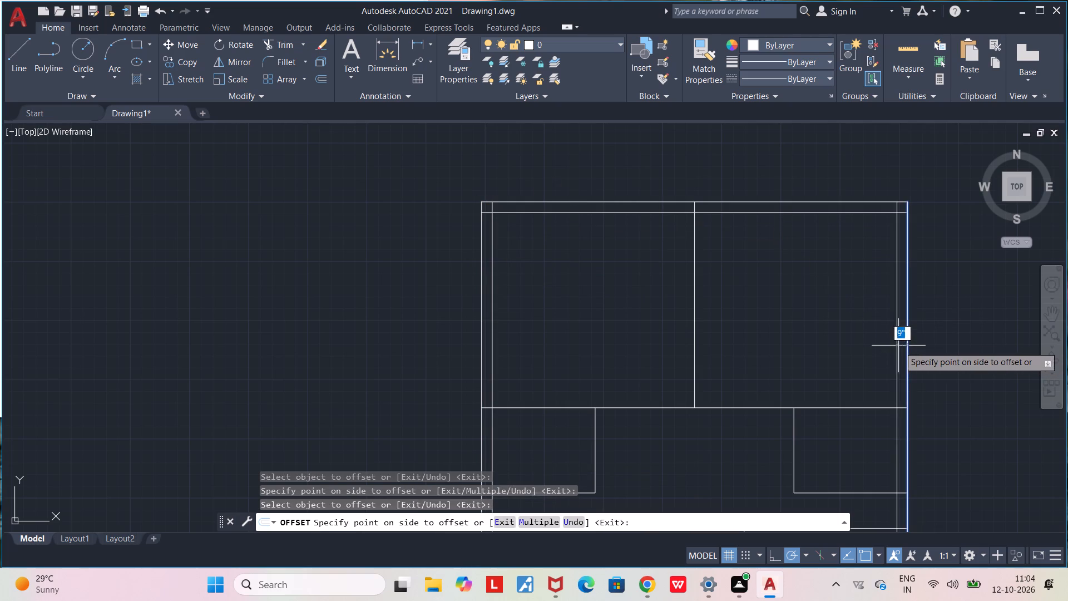
pyautogui.click(897, 346)
# Offset the outline's bottom outer wall 9" inward, using the same offset distance.
pyautogui.moveTo(863, 305); pyautogui.dragTo(799, 147, button='middle')
pyautogui.scroll(-4, 799, 147)
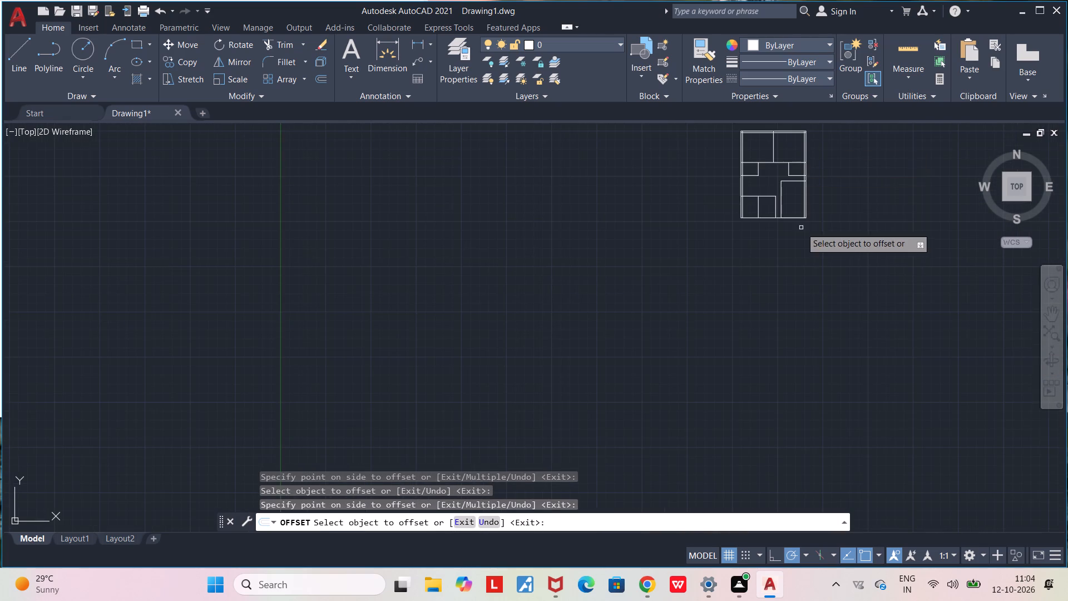
pyautogui.scroll(4, 801, 228)
pyautogui.moveTo(782, 238); pyautogui.dragTo(777, 469, button='middle')
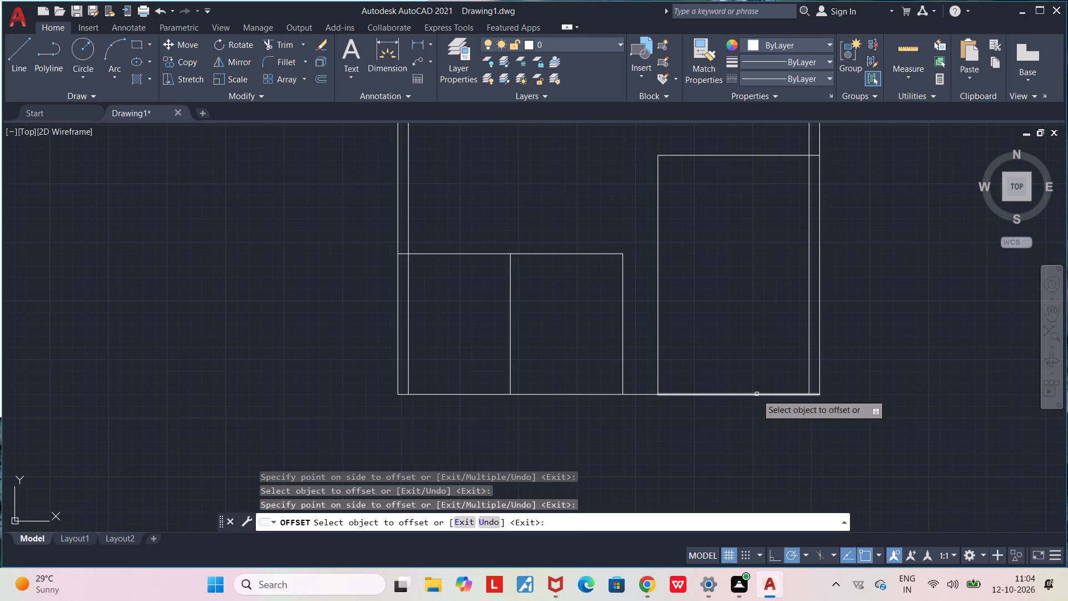
pyautogui.click(756, 394)
pyautogui.click(756, 387)
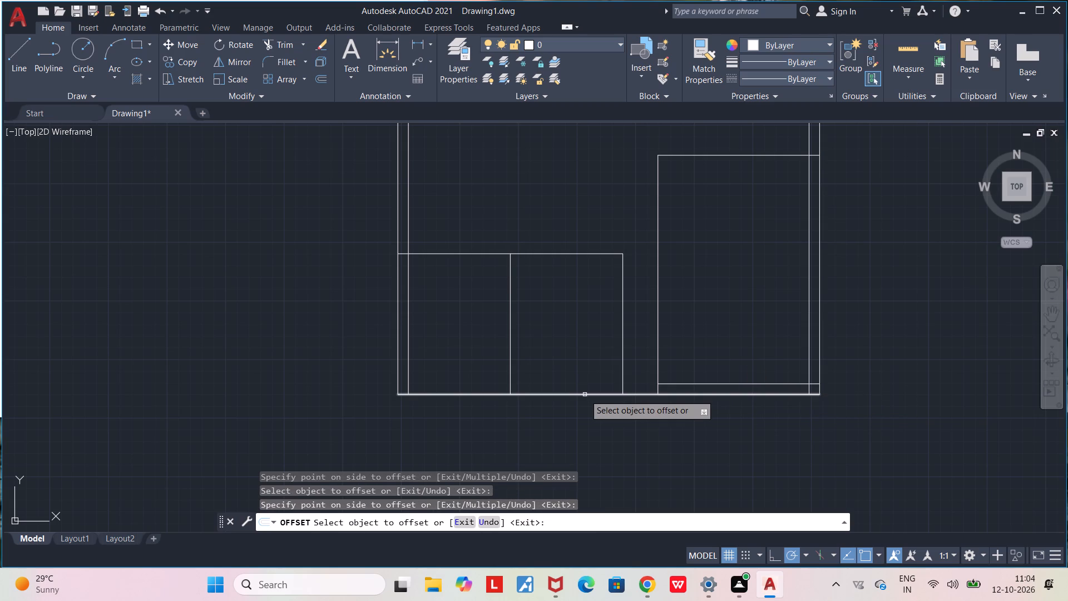
pyautogui.click(585, 395)
pyautogui.click(585, 388)
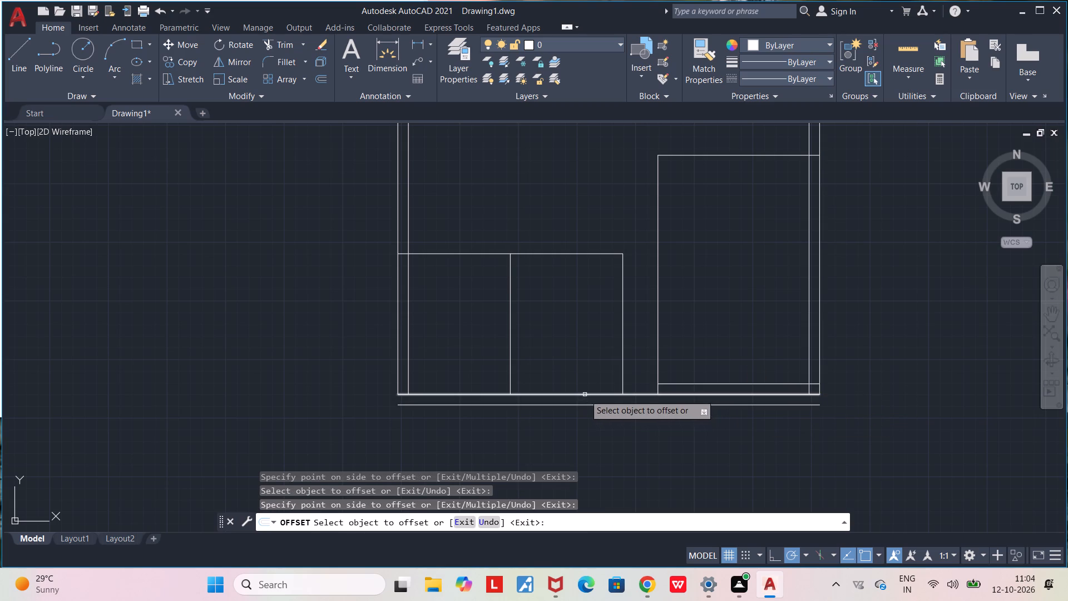
pyautogui.click(585, 395)
pyautogui.click(585, 382)
pyautogui.press('Escape')
pyautogui.press('Escape')
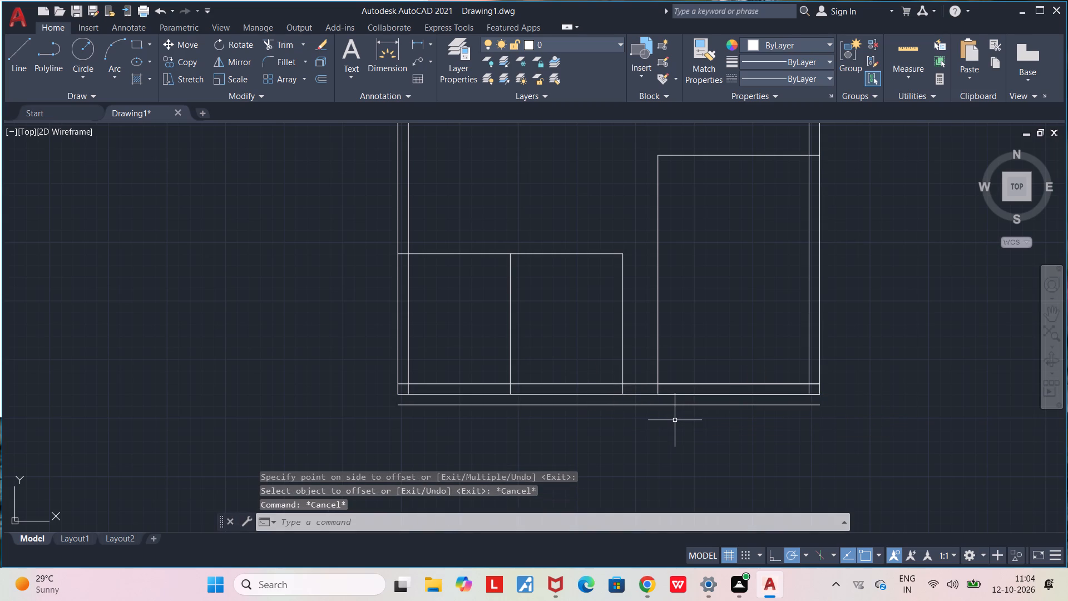
# Erase the stray offset line below the bottom wall and the short duplicate offset line inside the lower-right room.
pyautogui.click(676, 405)
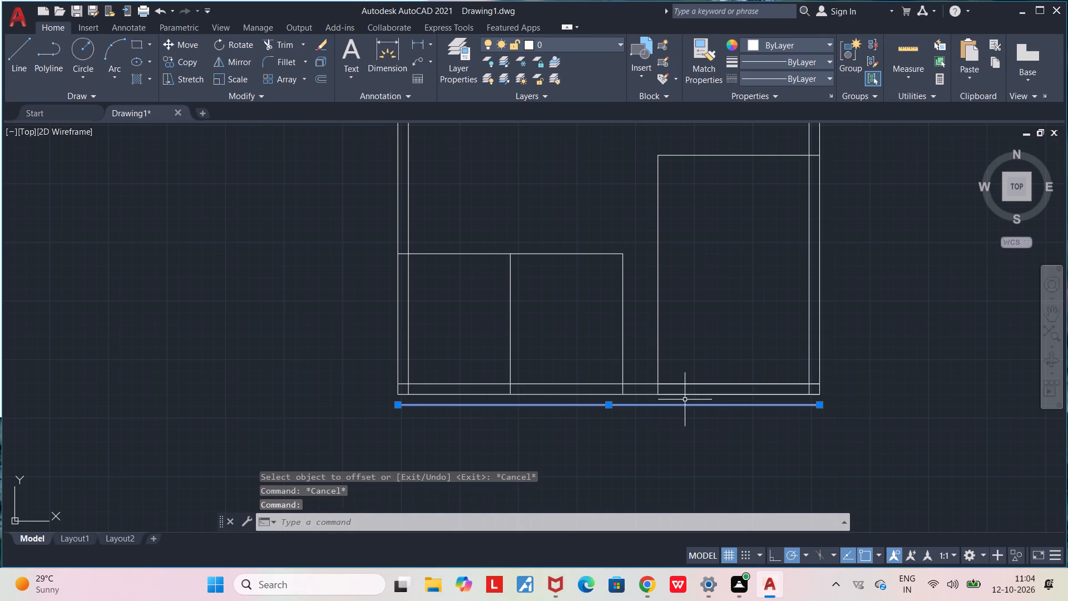
pyautogui.press('Delete')
pyautogui.click(690, 386)
pyautogui.press('Delete')
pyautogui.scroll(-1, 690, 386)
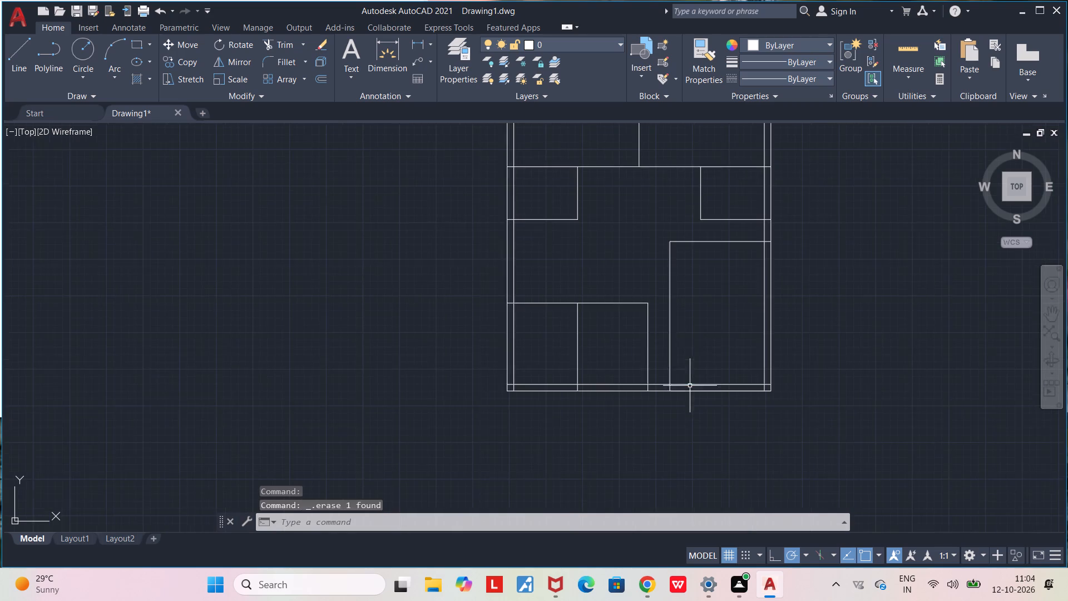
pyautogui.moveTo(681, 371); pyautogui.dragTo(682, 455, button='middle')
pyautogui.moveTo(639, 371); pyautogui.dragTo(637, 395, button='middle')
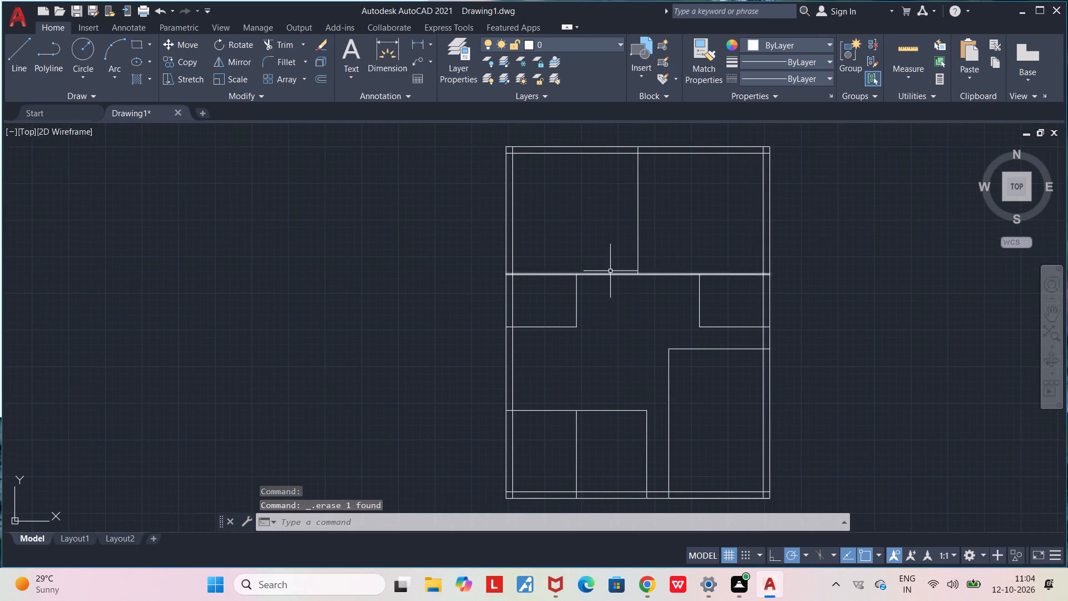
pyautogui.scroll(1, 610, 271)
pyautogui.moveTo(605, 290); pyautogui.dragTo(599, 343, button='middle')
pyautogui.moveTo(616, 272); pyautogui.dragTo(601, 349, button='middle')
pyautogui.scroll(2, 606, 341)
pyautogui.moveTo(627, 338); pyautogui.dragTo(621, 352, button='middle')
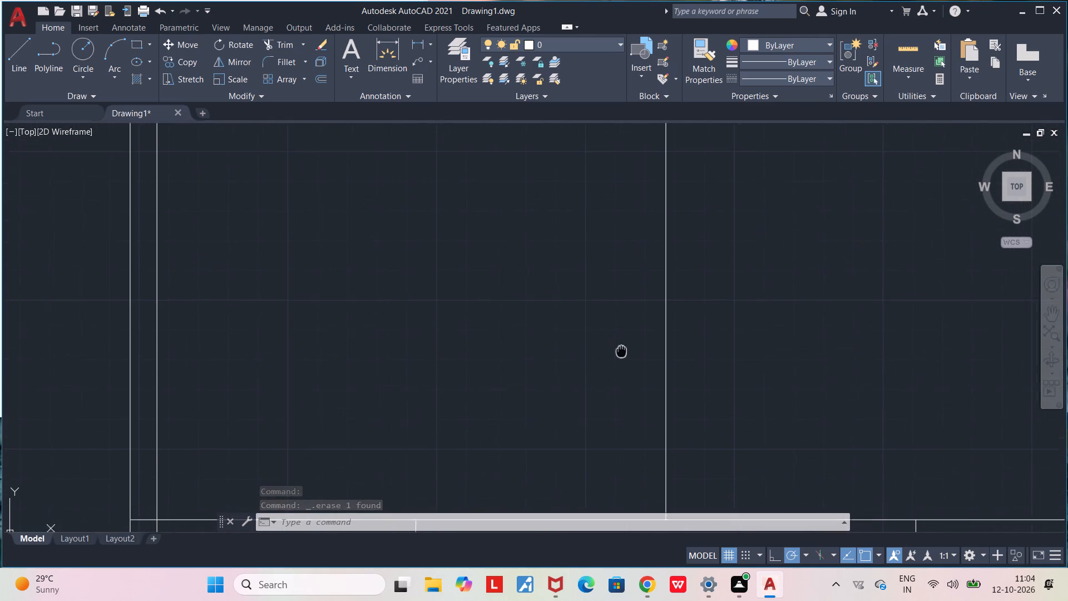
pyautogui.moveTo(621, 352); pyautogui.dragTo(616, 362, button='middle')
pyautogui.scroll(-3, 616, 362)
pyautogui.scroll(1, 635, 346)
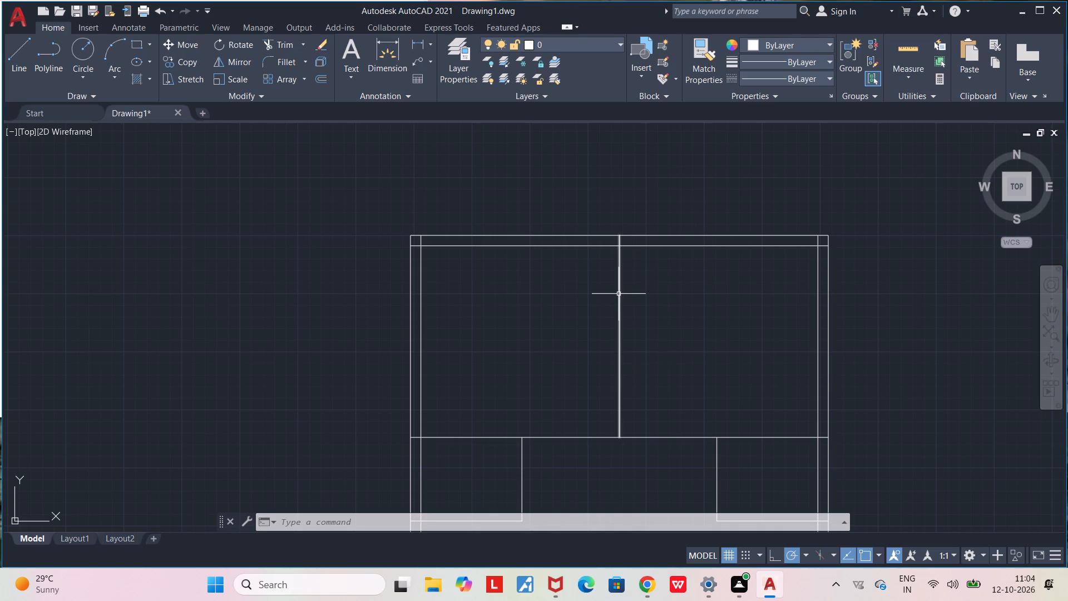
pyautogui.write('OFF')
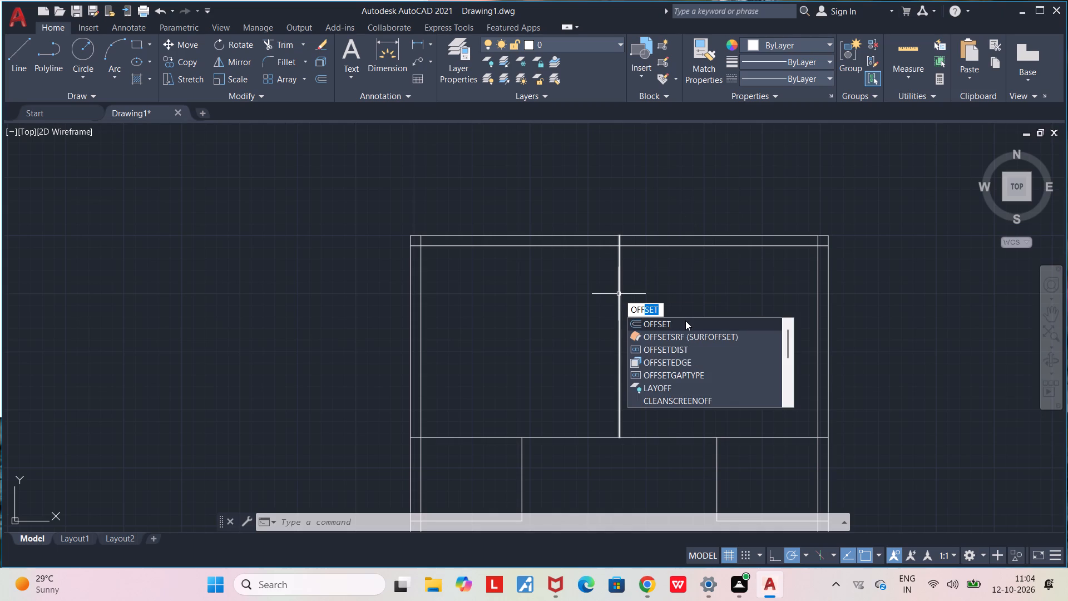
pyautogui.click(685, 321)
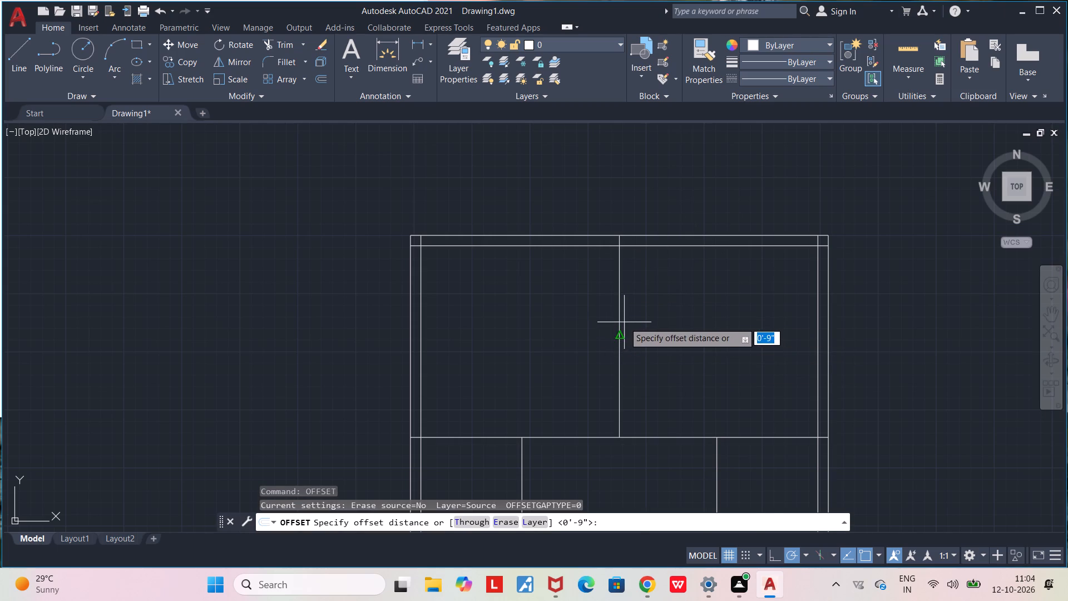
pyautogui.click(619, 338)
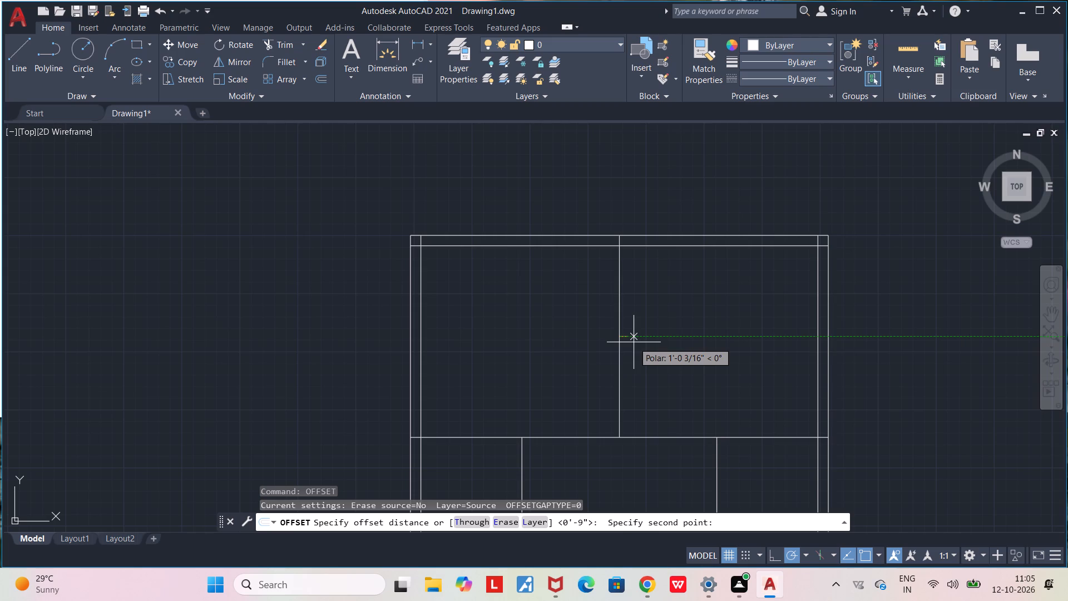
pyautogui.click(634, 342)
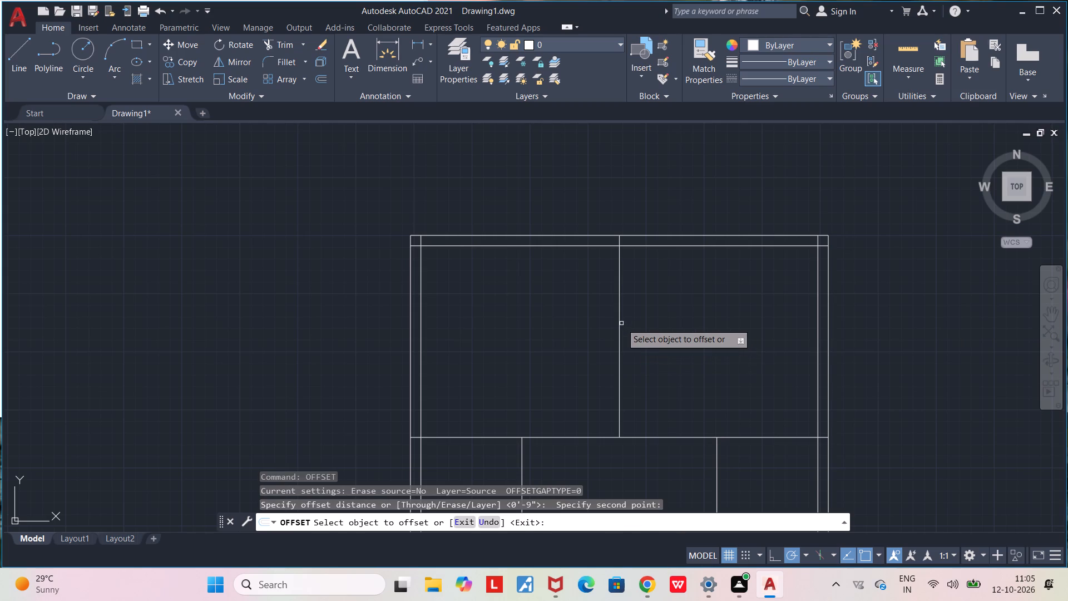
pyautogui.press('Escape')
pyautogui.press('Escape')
# Offset the partition line between the two upper rooms 2.25" to each side.
pyautogui.write('OFF')
pyautogui.click(645, 354)
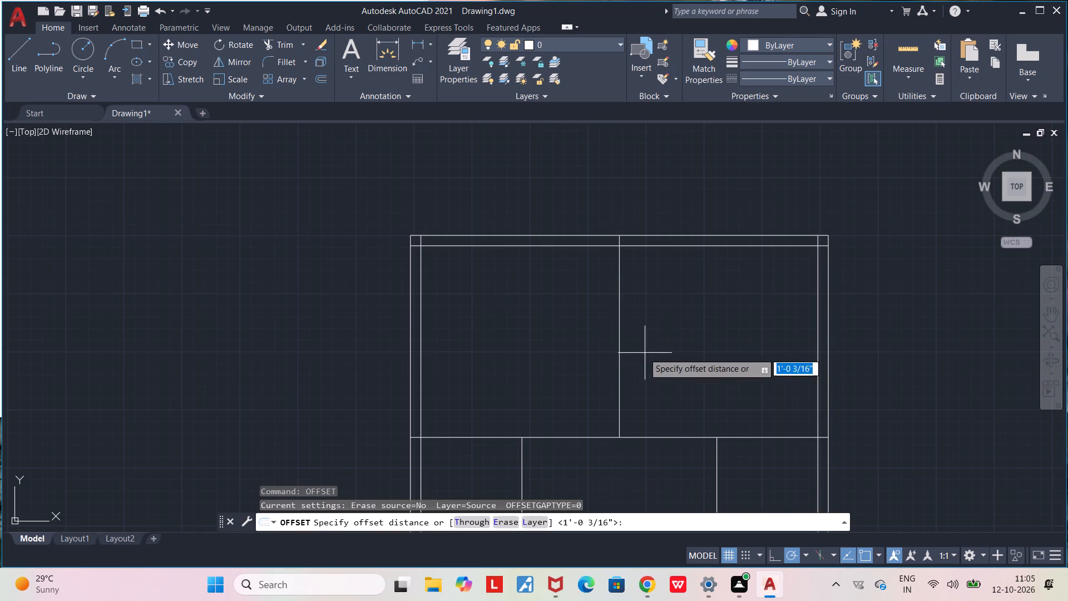
pyautogui.click(618, 322)
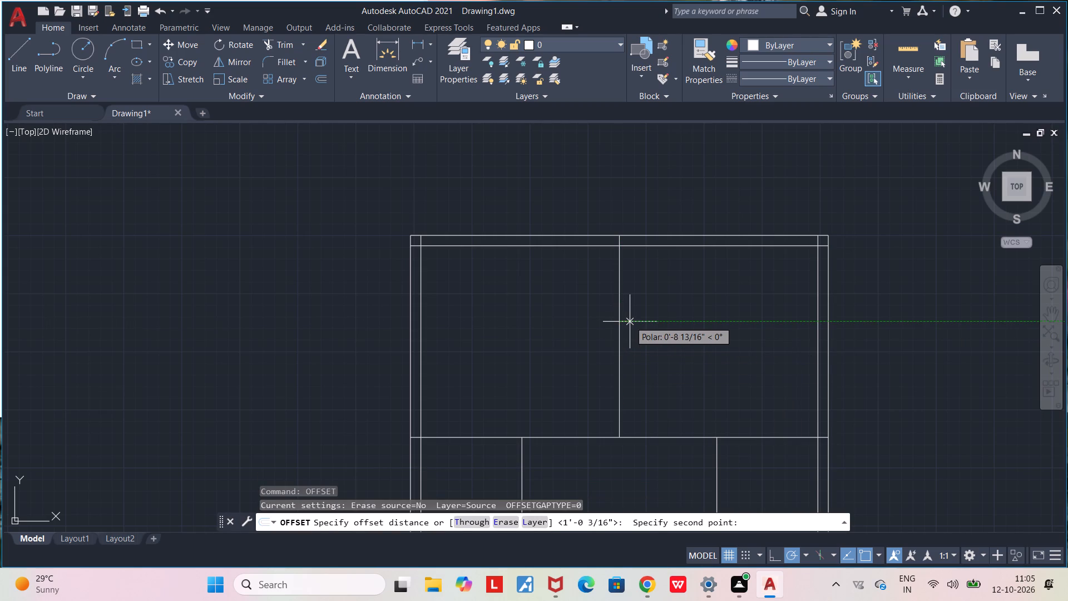
pyautogui.press('2')
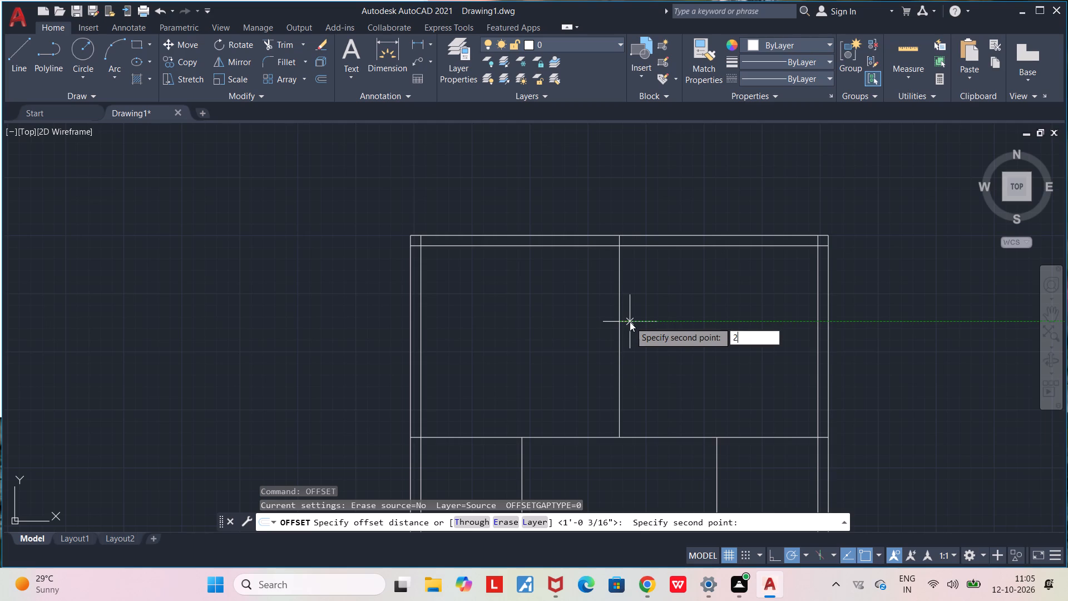
pyautogui.write('.25')
pyautogui.hotkey('shift', '"')
pyautogui.press('Return')
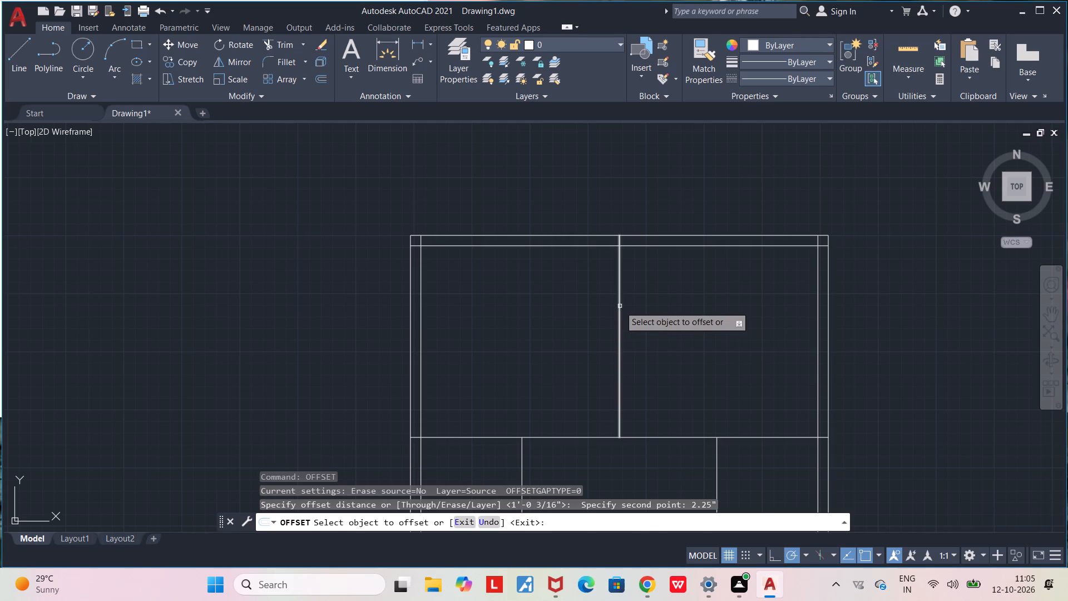
pyautogui.click(620, 306)
pyautogui.click(632, 307)
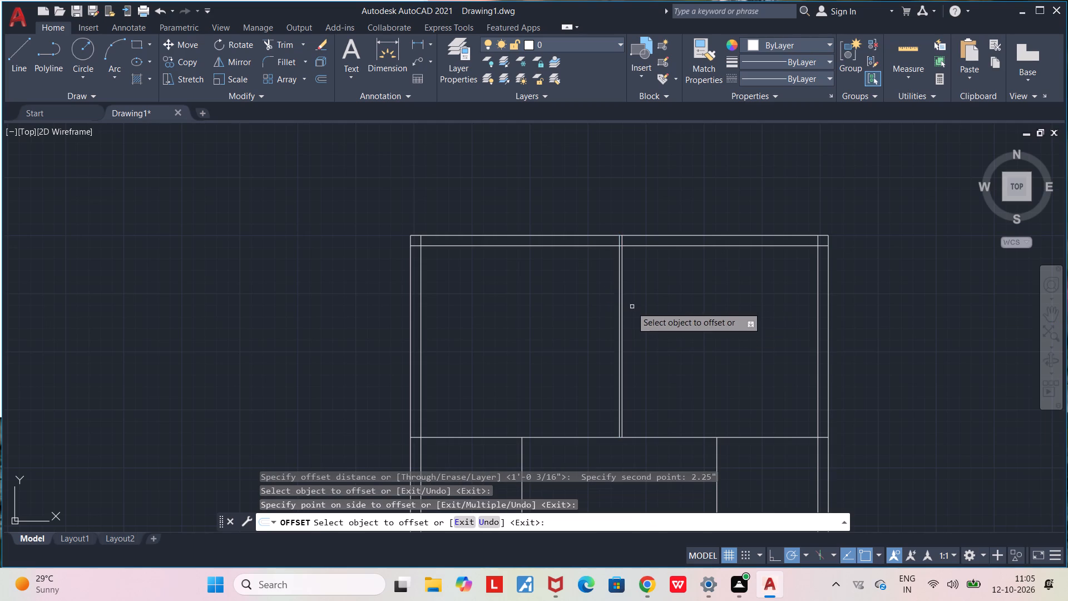
pyautogui.click(619, 298)
pyautogui.click(613, 295)
pyautogui.scroll(4, 619, 326)
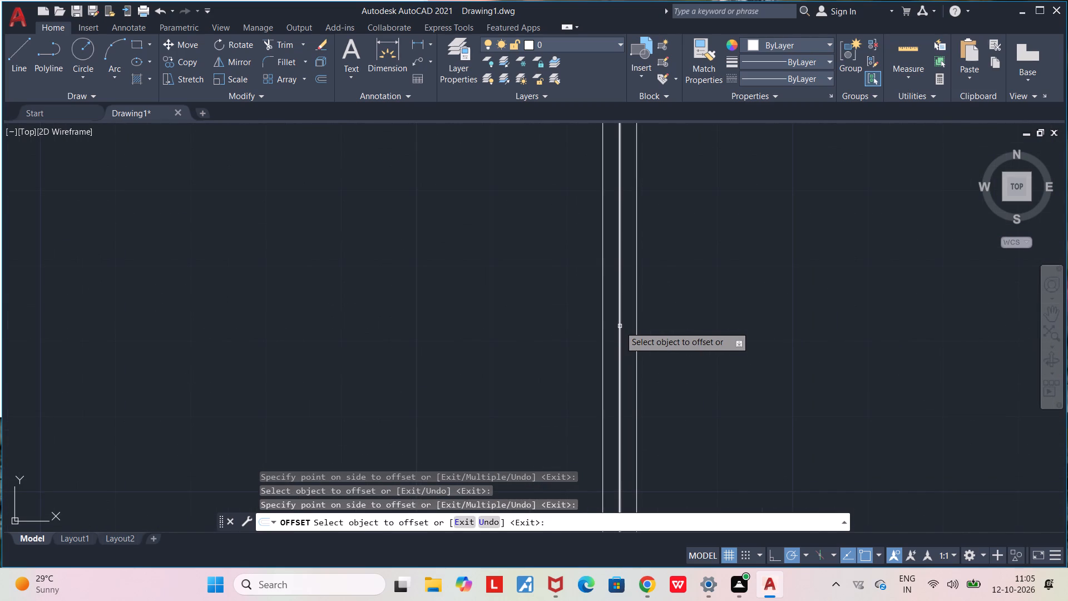
pyautogui.press('BackSpace')
pyautogui.scroll(-4, 620, 326)
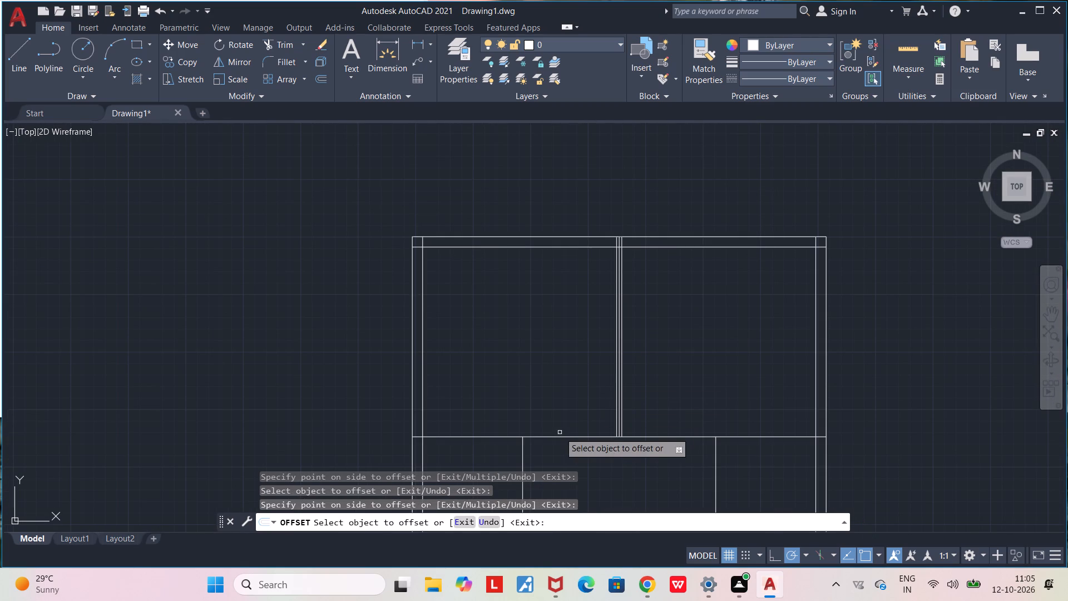
pyautogui.moveTo(562, 397); pyautogui.dragTo(617, 368, button='middle')
pyautogui.press('Escape')
pyautogui.press('Escape')
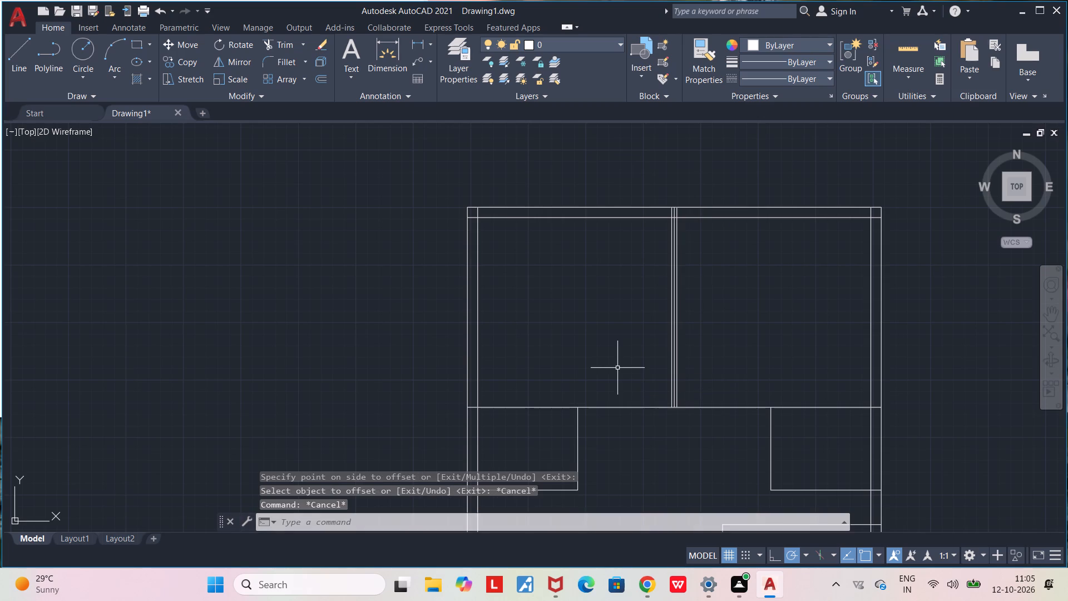
# Offset the horizontal wall line along the bottom of the two upper rooms 4.5" upward.
pyautogui.write('OFF')
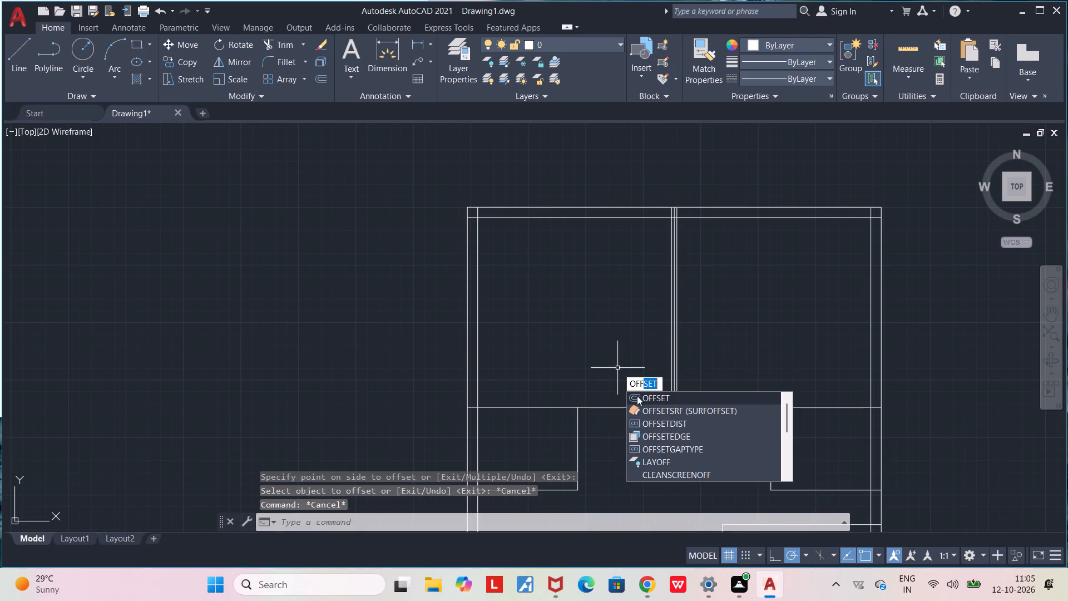
pyautogui.click(637, 395)
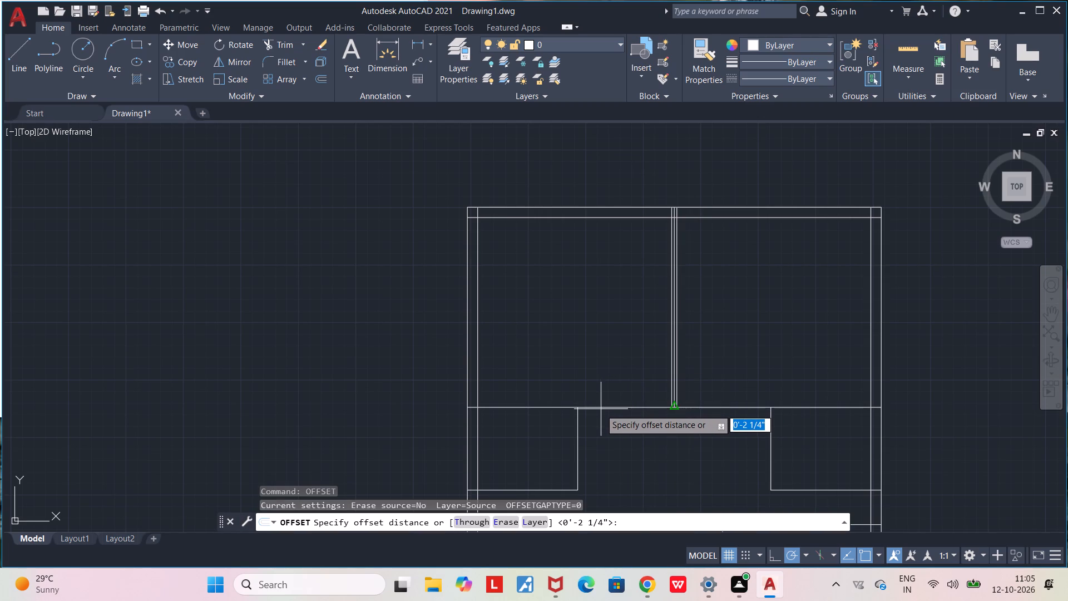
pyautogui.click(599, 408)
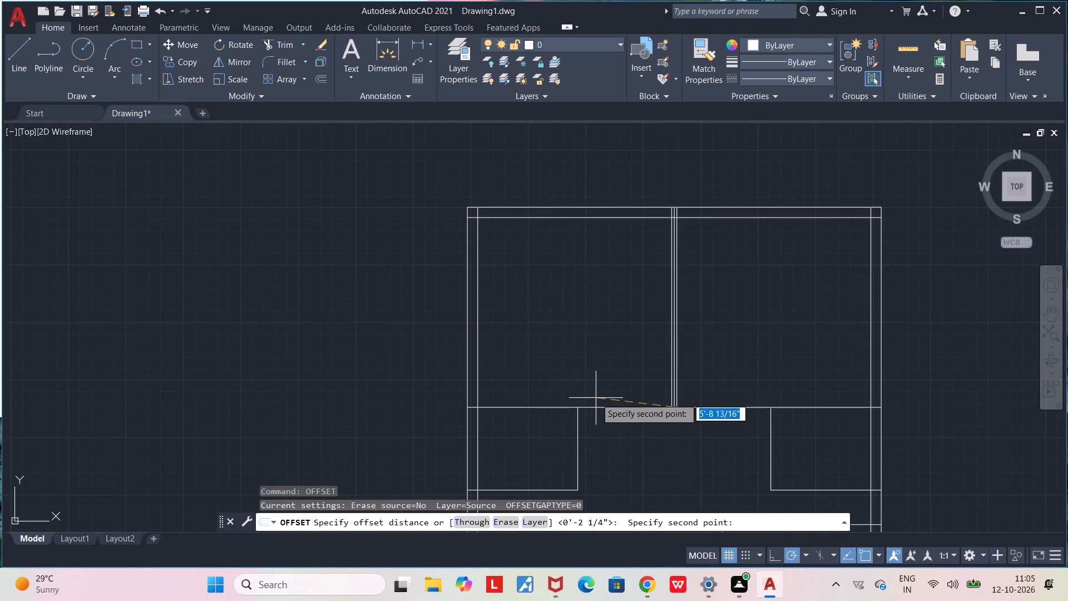
pyautogui.write('4.5')
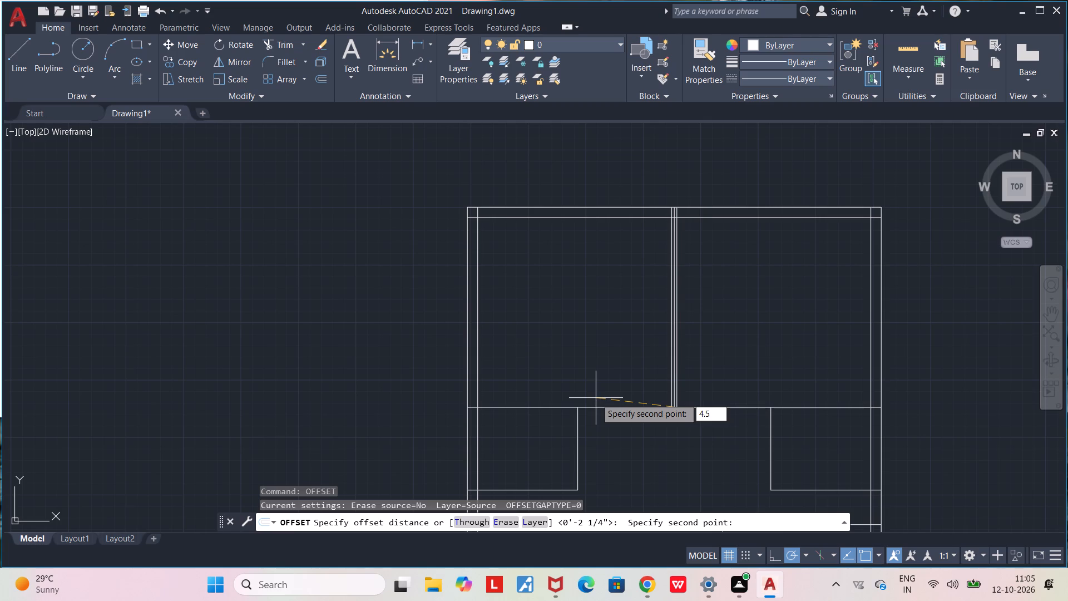
pyautogui.hotkey('shift', '"')
pyautogui.press('Return')
pyautogui.click(591, 408)
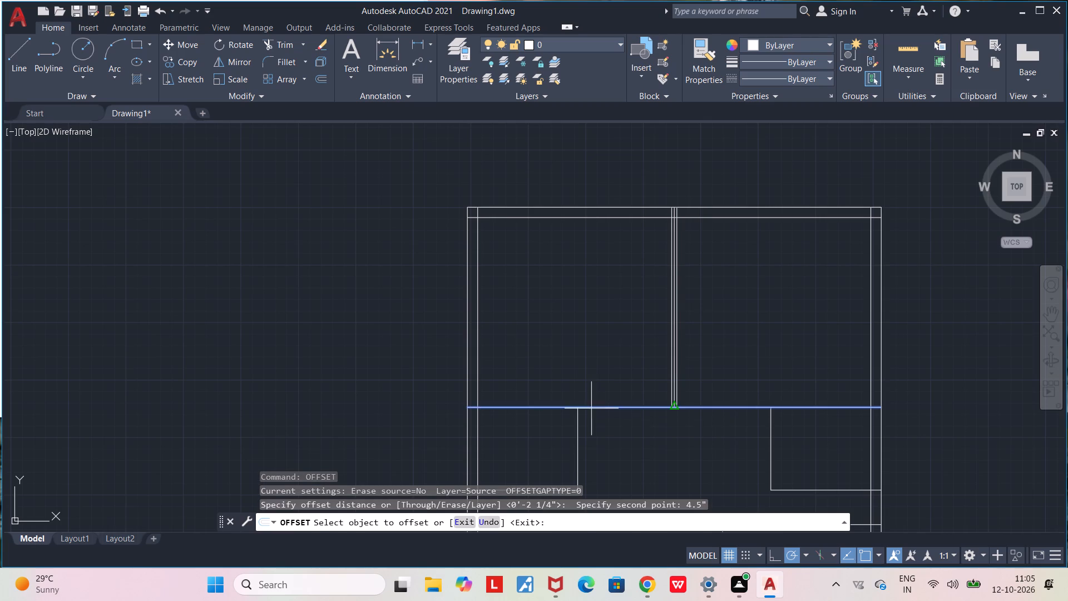
pyautogui.click(591, 392)
# Offset the right and bottom walls of the small room on the plan's left side 4.5" inward.
pyautogui.moveTo(651, 406); pyautogui.dragTo(689, 263, button='middle')
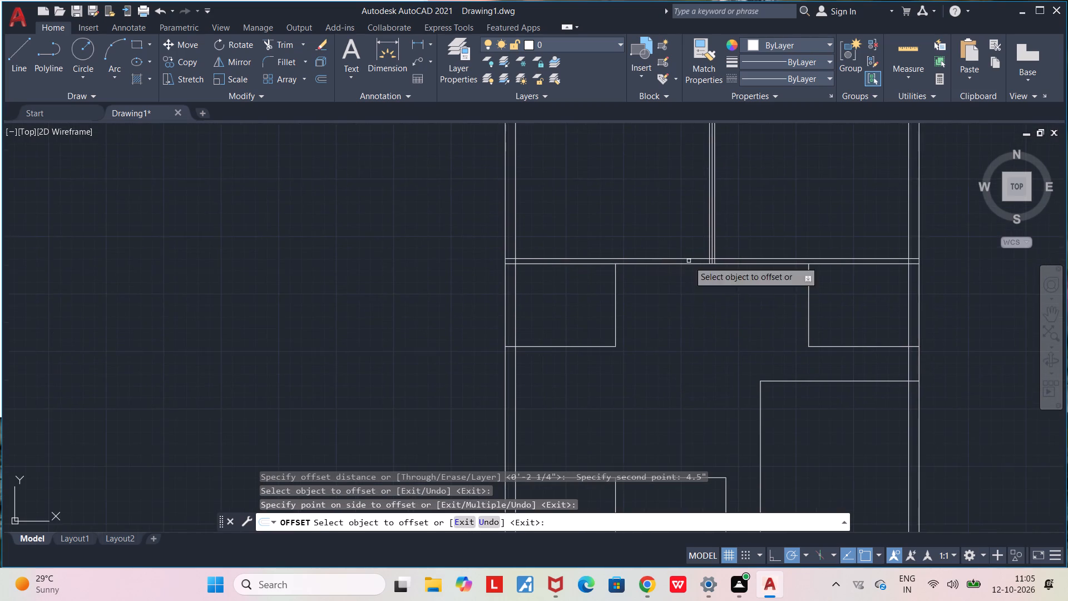
pyautogui.scroll(2, 636, 299)
pyautogui.click(584, 315)
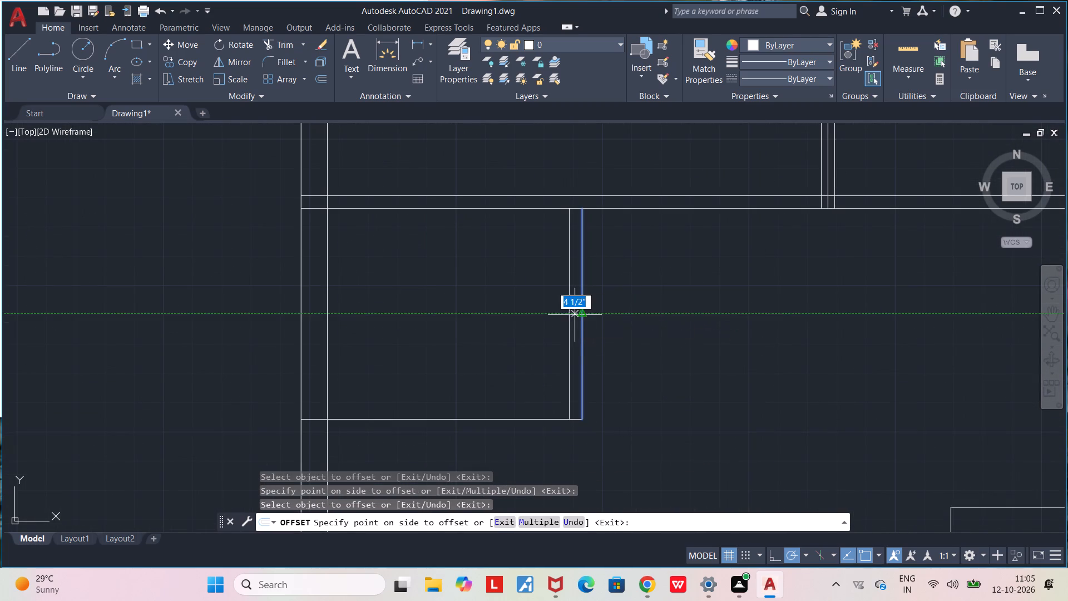
pyautogui.click(575, 315)
pyautogui.click(482, 421)
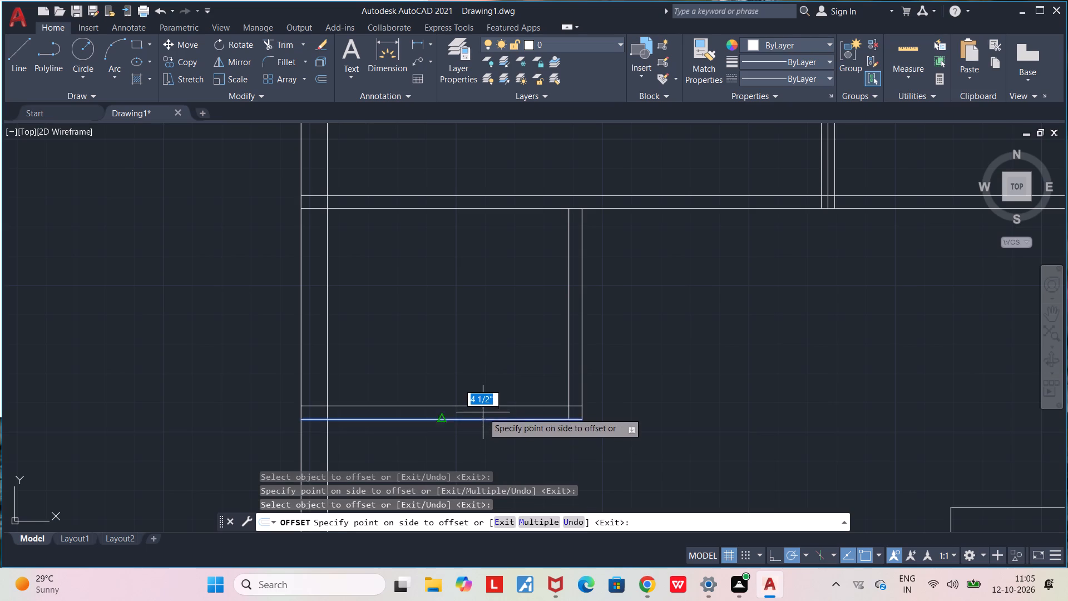
pyautogui.click(483, 410)
# Offset the left and bottom walls of the small room on the plan's right side 4.5" inward.
pyautogui.scroll(-3, 657, 403)
pyautogui.moveTo(671, 396); pyautogui.dragTo(497, 392, button='middle')
pyautogui.scroll(3, 592, 392)
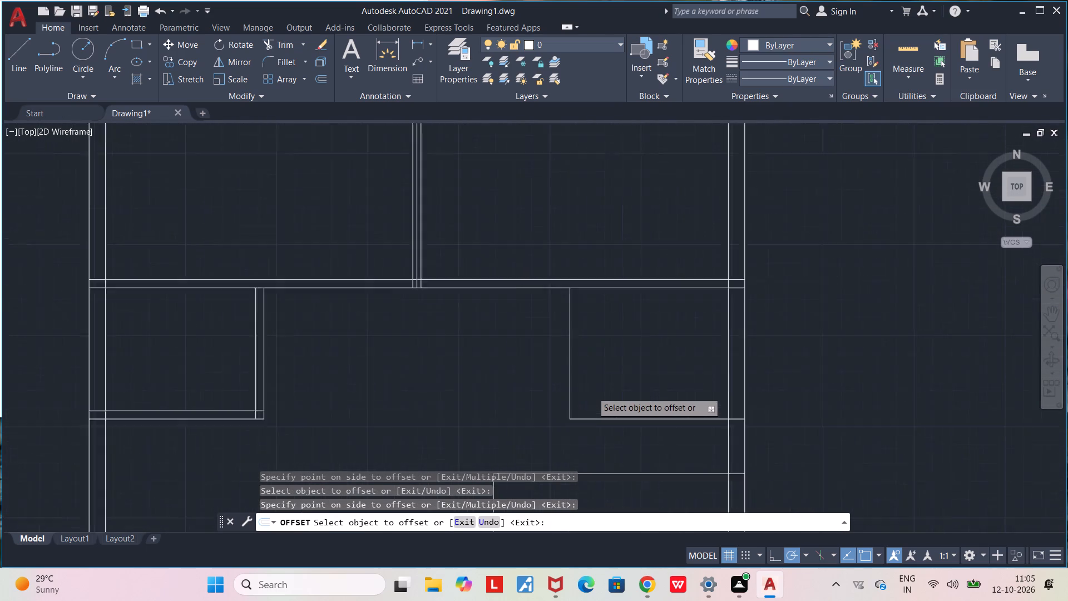
pyautogui.click(555, 357)
pyautogui.click(564, 362)
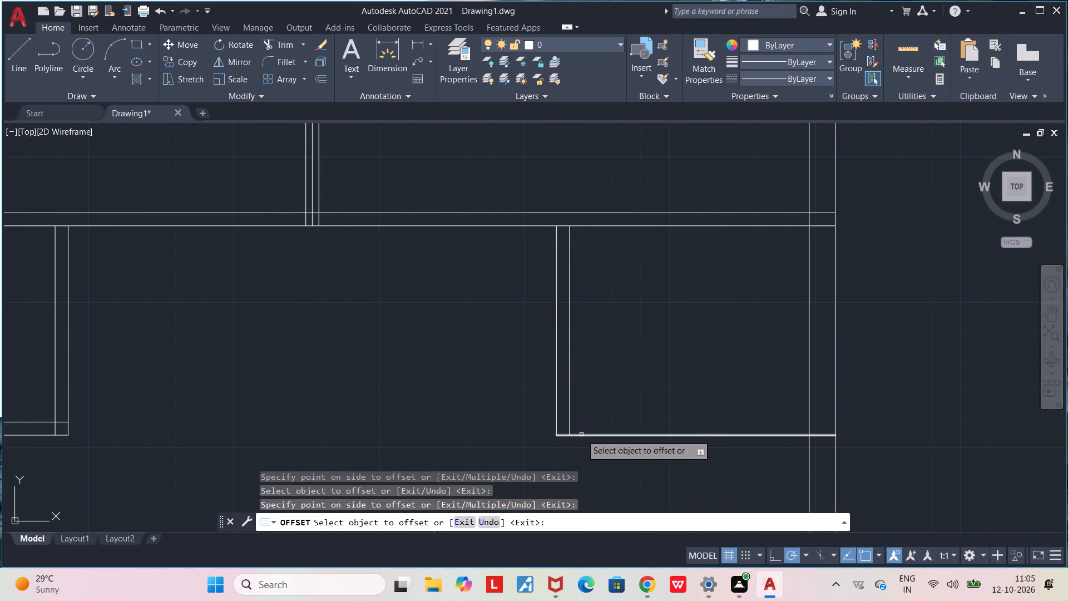
pyautogui.click(581, 434)
pyautogui.click(580, 417)
# Offset the top wall of the lower-right room 4.5" into the room.
pyautogui.scroll(-2, 592, 417)
pyautogui.moveTo(582, 411); pyautogui.dragTo(674, 287, button='middle')
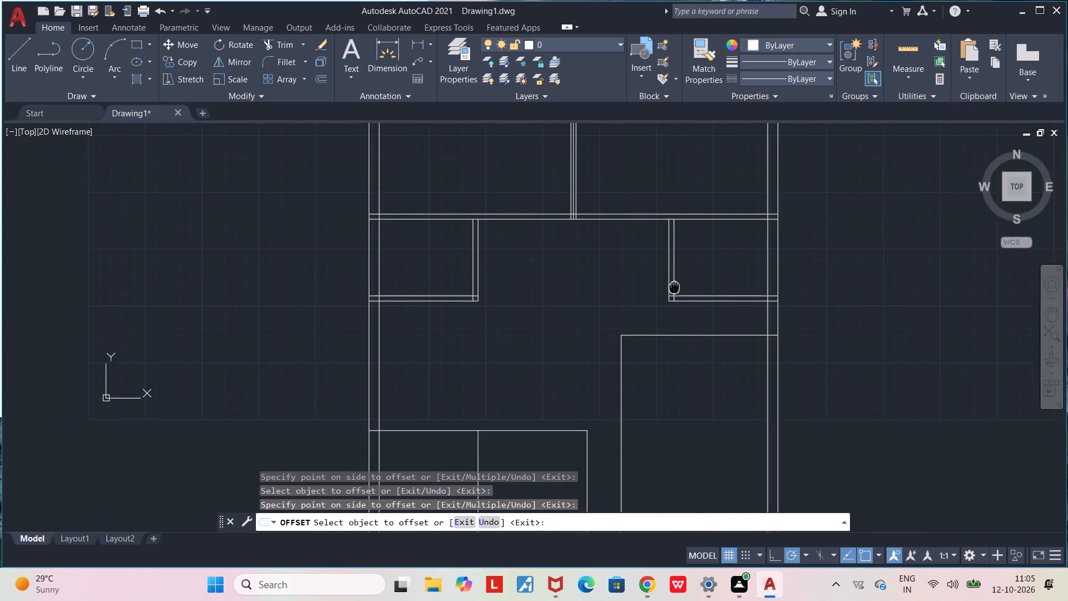
pyautogui.moveTo(674, 287); pyautogui.dragTo(677, 283, button='middle')
pyautogui.moveTo(684, 365); pyautogui.dragTo(711, 283, button='middle')
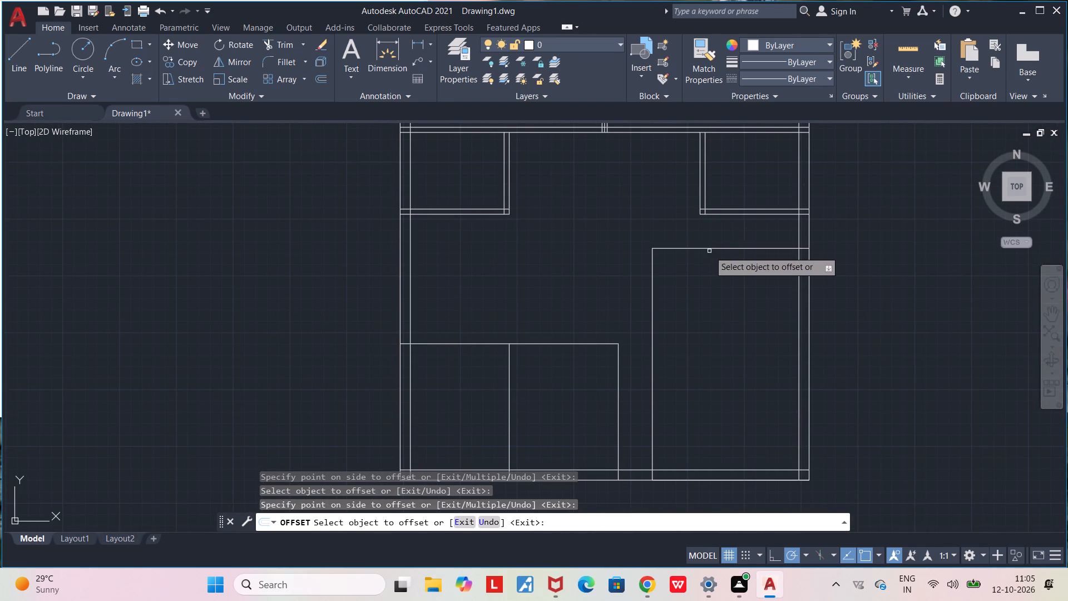
pyautogui.click(709, 247)
pyautogui.click(709, 260)
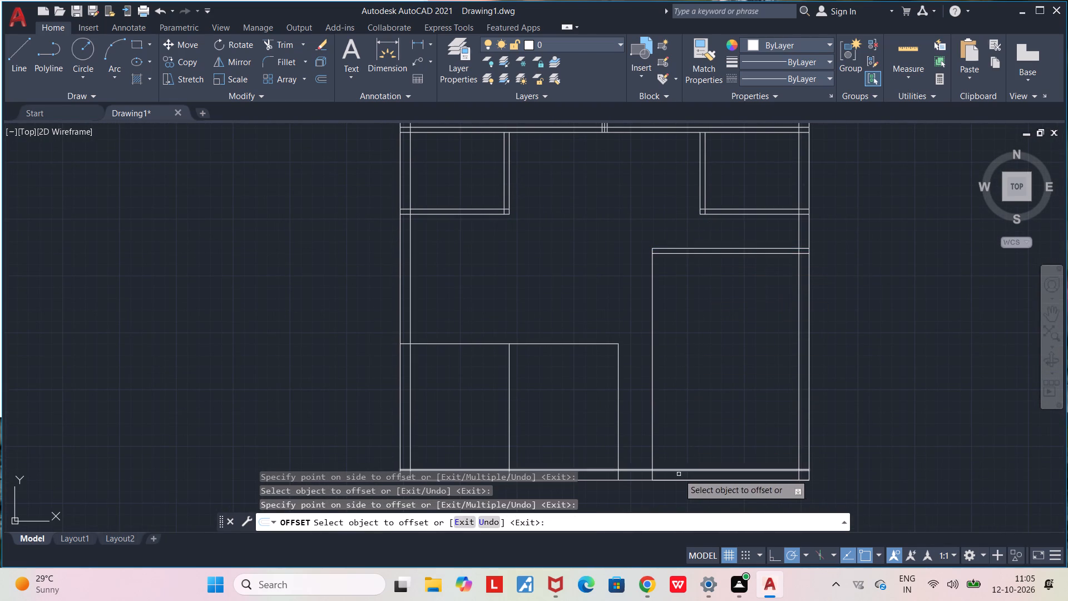
# Offset the right wall and both top wall segments of the two lower-left rooms 4.5" inward.
pyautogui.click(617, 402)
pyautogui.click(612, 401)
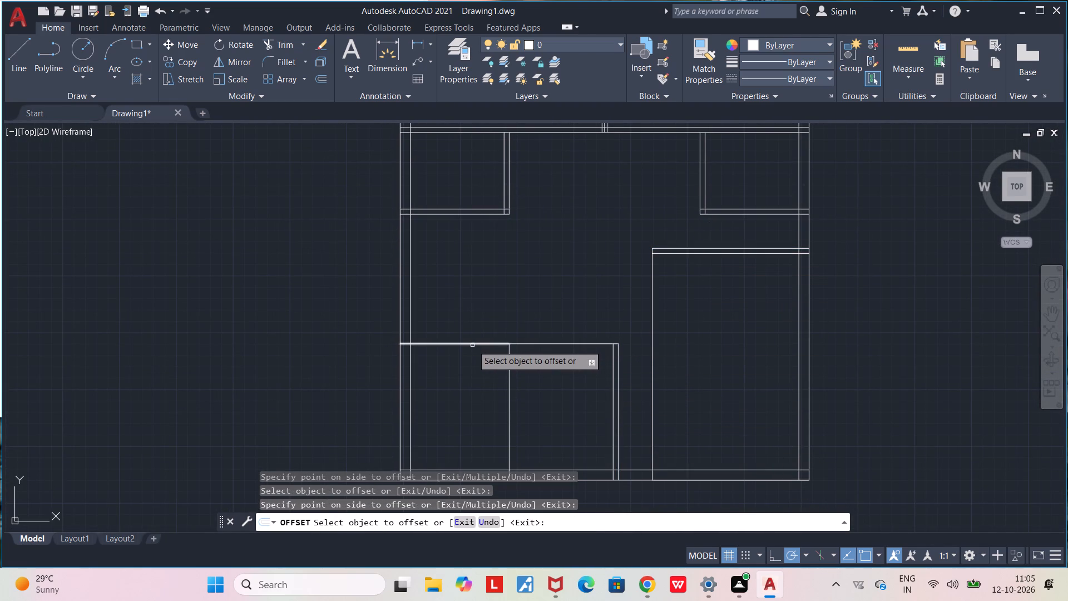
pyautogui.moveTo(502, 411); pyautogui.dragTo(638, 326, button='middle')
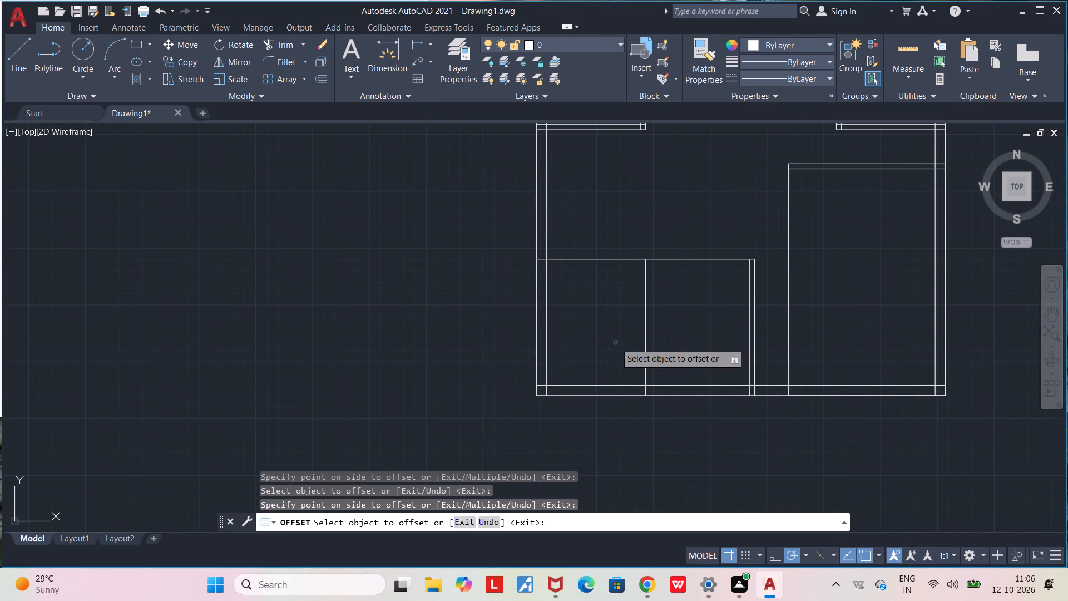
pyautogui.moveTo(594, 294); pyautogui.dragTo(571, 386, button='middle')
pyautogui.scroll(1, 586, 361)
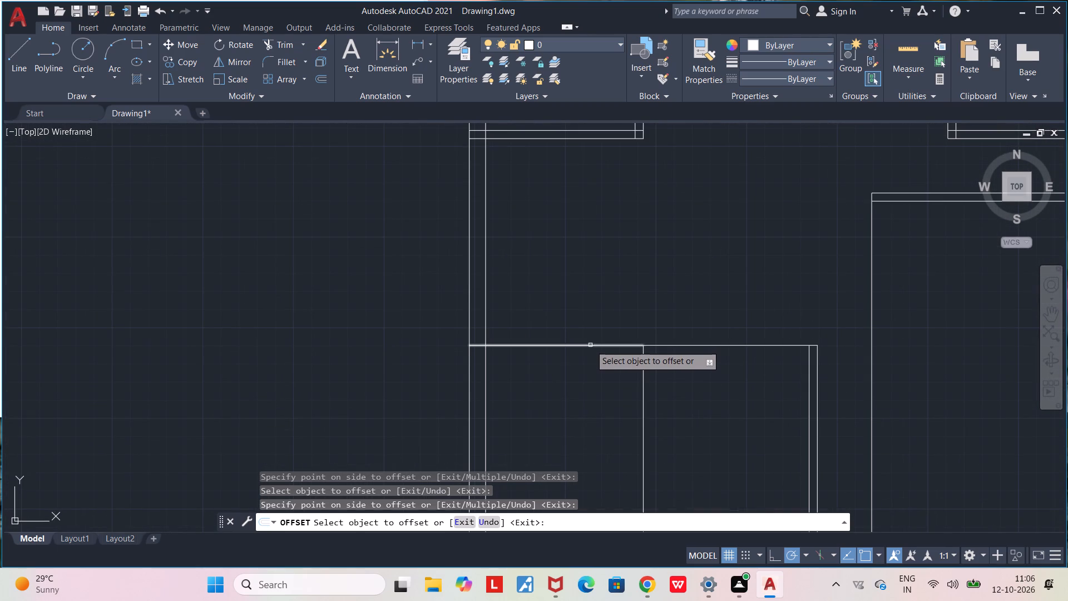
pyautogui.click(589, 344)
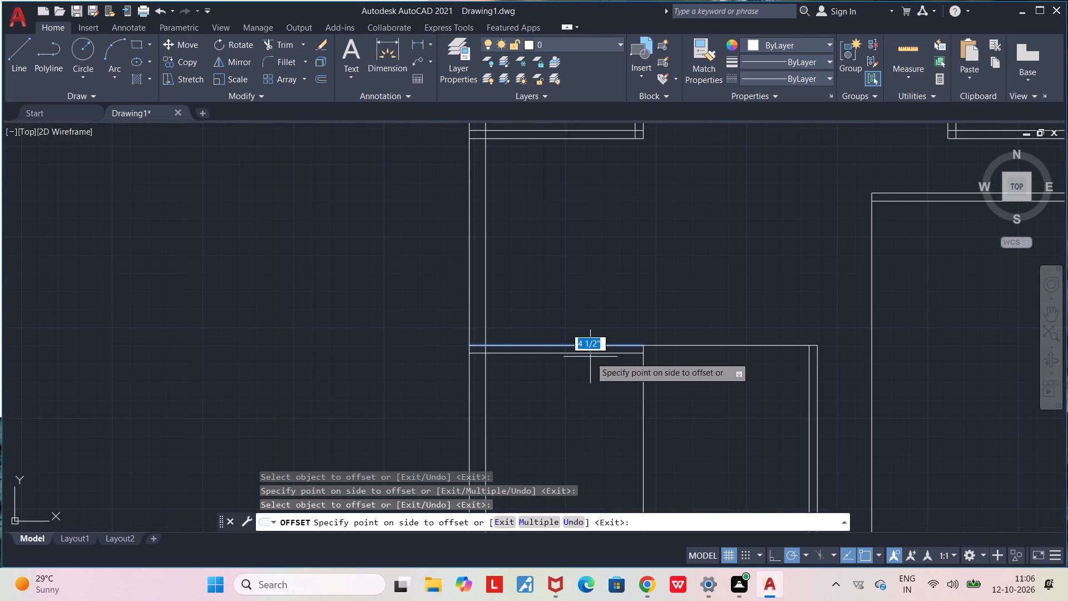
pyautogui.click(590, 357)
pyautogui.click(688, 346)
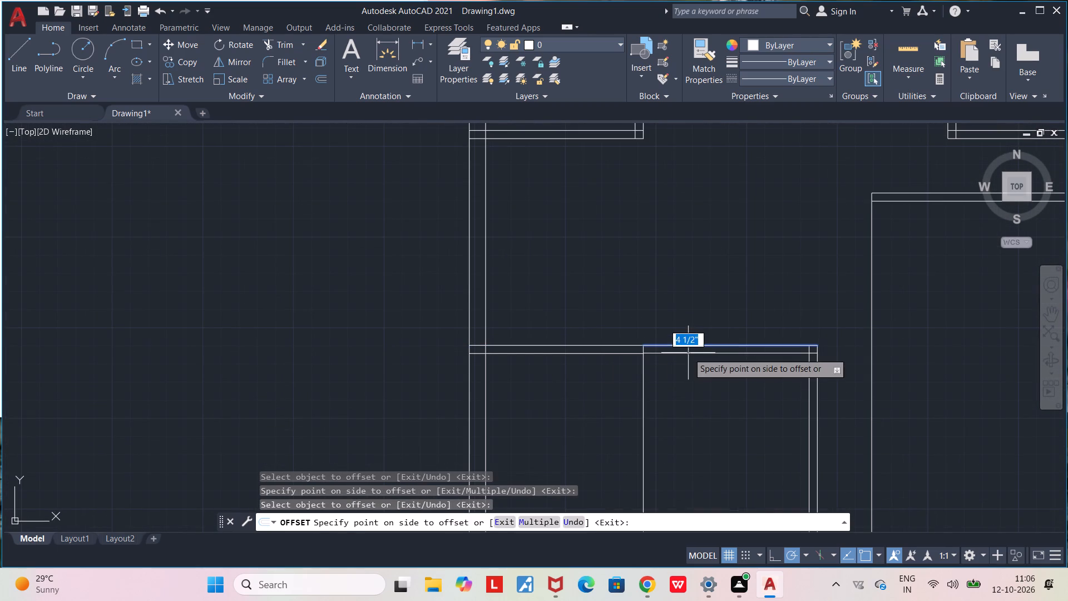
pyautogui.click(688, 353)
pyautogui.moveTo(681, 375); pyautogui.dragTo(668, 260, button='middle')
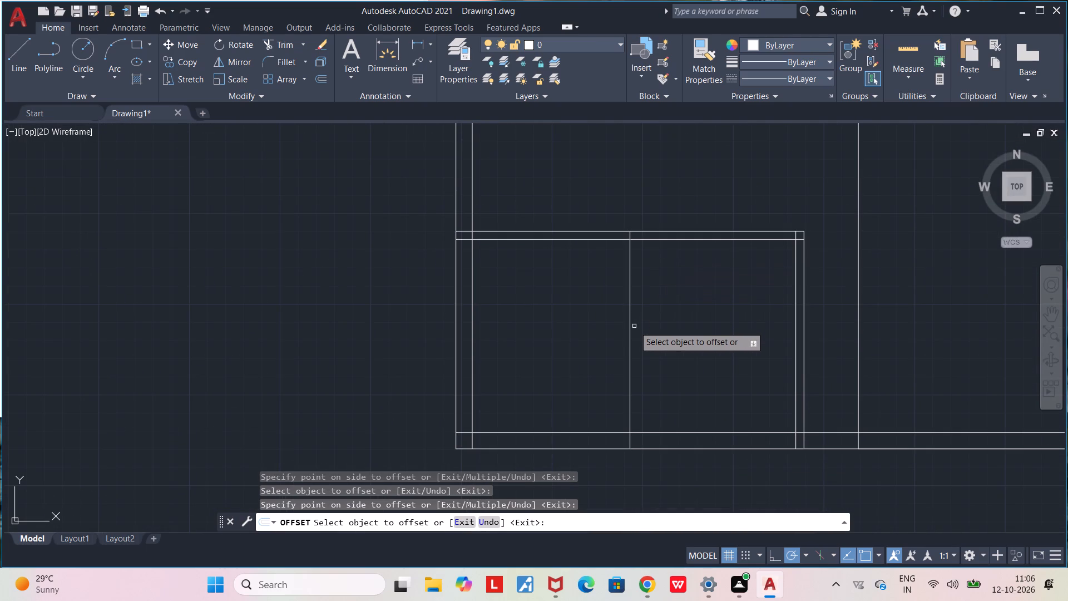
pyautogui.scroll(1, 655, 352)
pyautogui.moveTo(652, 351); pyautogui.dragTo(613, 316, button='middle')
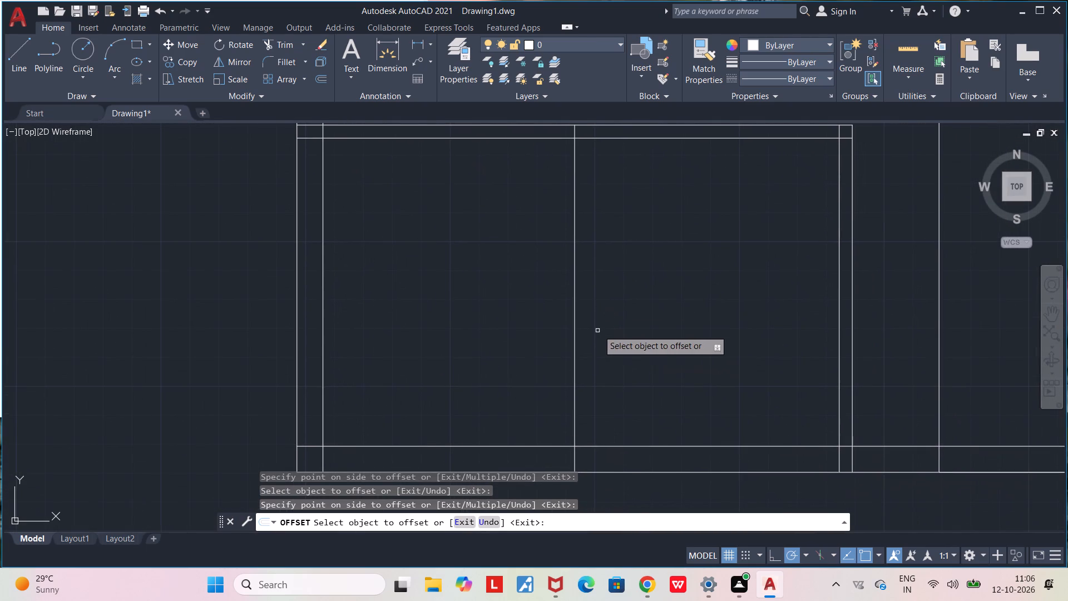
pyautogui.press('Escape')
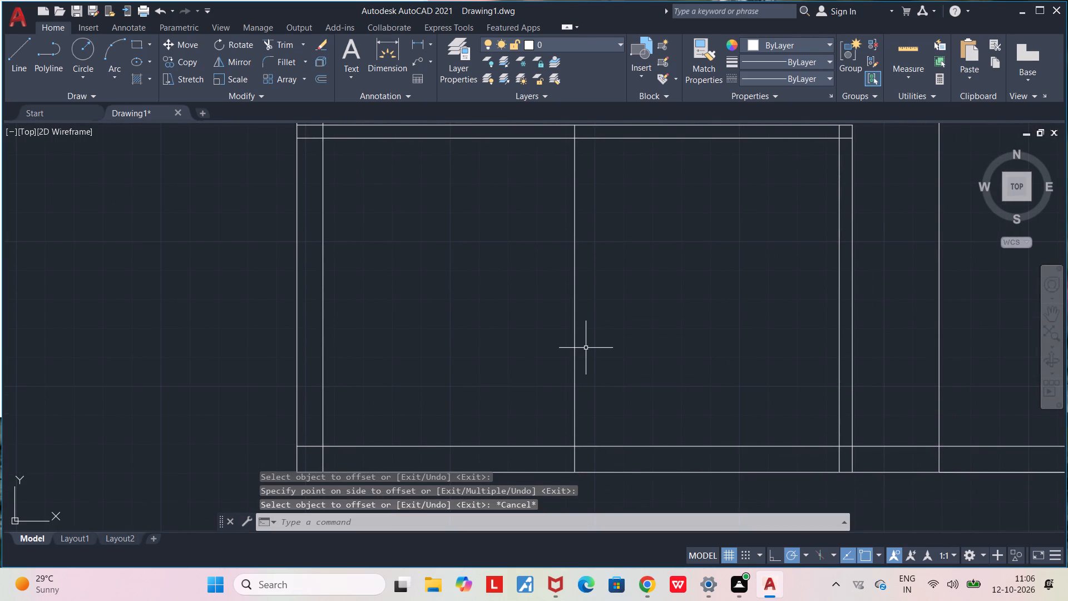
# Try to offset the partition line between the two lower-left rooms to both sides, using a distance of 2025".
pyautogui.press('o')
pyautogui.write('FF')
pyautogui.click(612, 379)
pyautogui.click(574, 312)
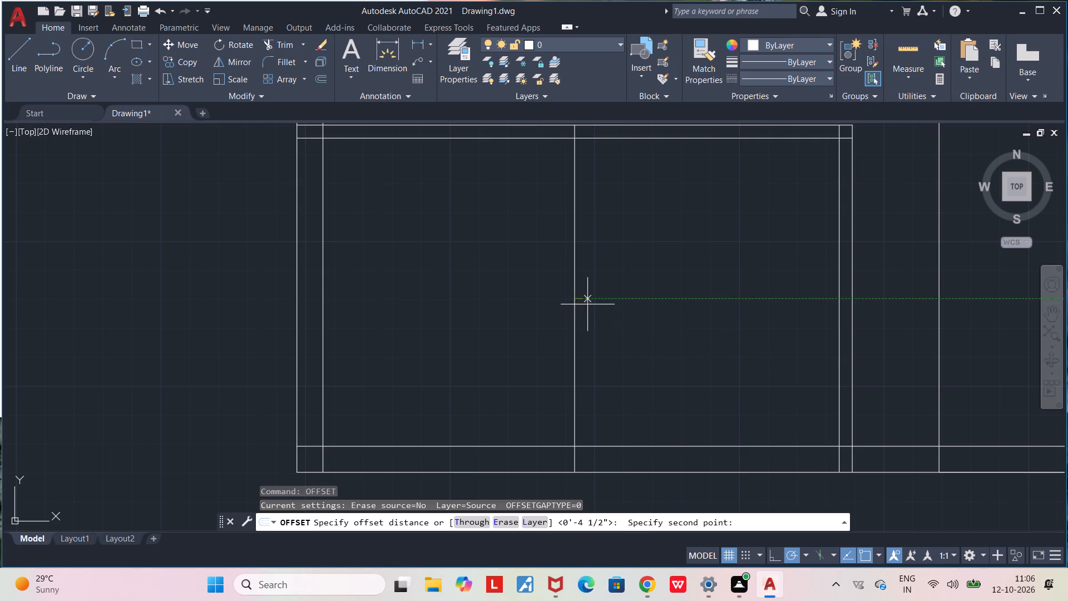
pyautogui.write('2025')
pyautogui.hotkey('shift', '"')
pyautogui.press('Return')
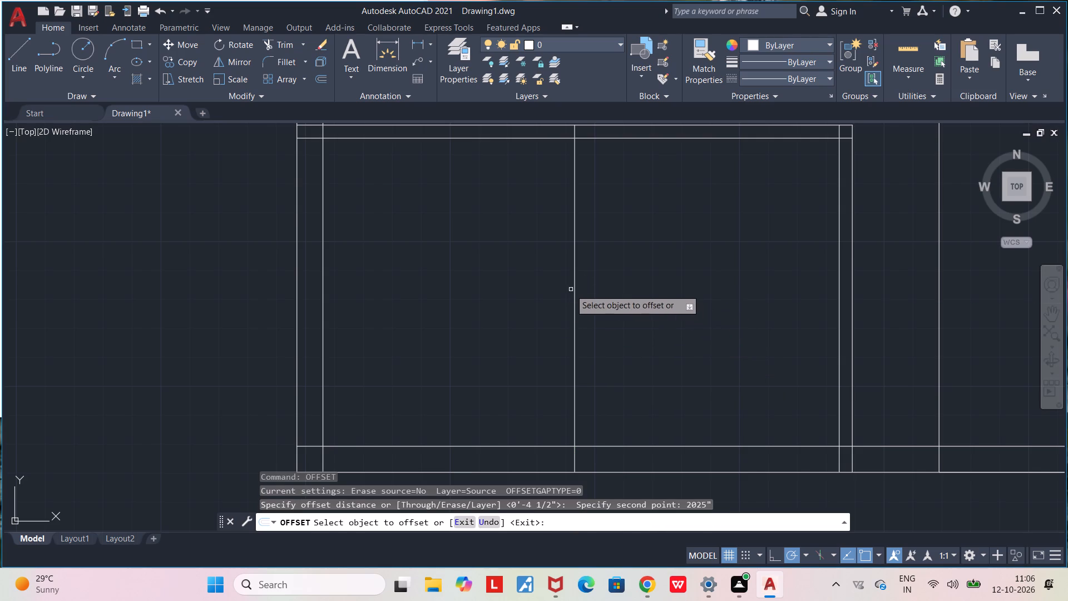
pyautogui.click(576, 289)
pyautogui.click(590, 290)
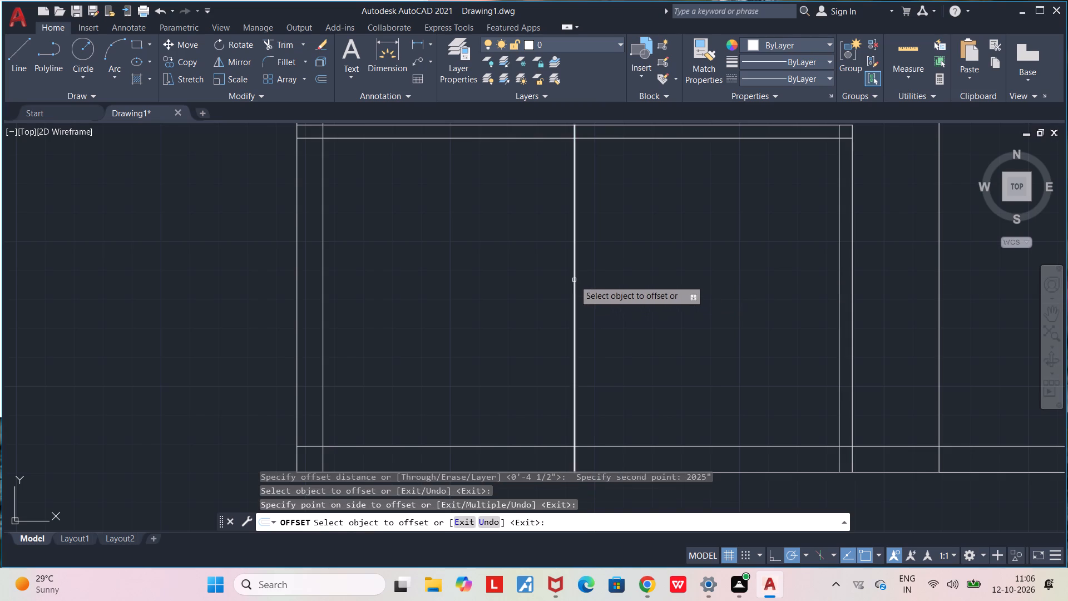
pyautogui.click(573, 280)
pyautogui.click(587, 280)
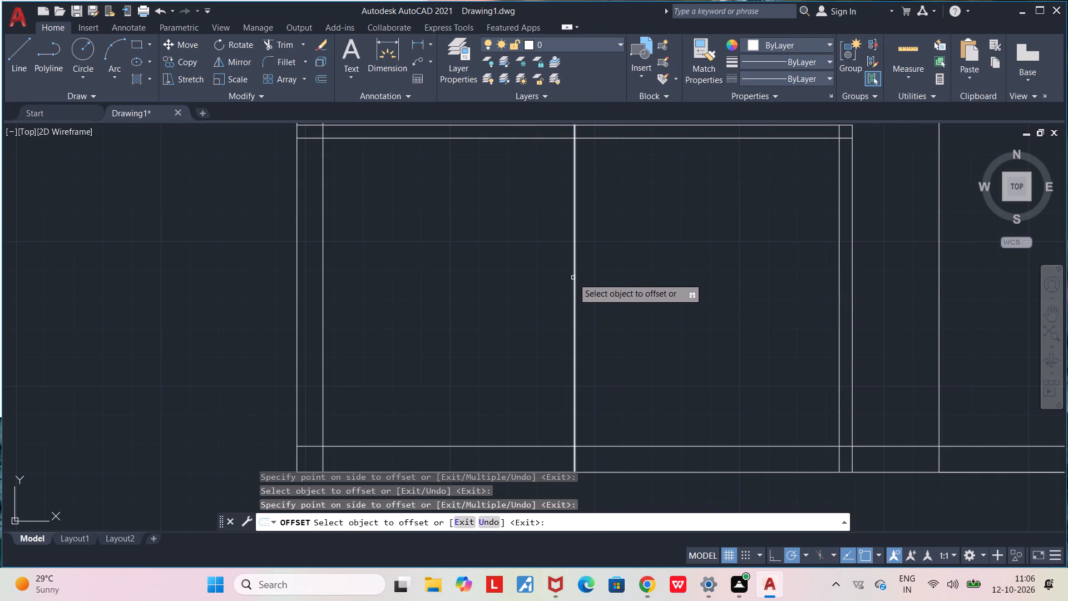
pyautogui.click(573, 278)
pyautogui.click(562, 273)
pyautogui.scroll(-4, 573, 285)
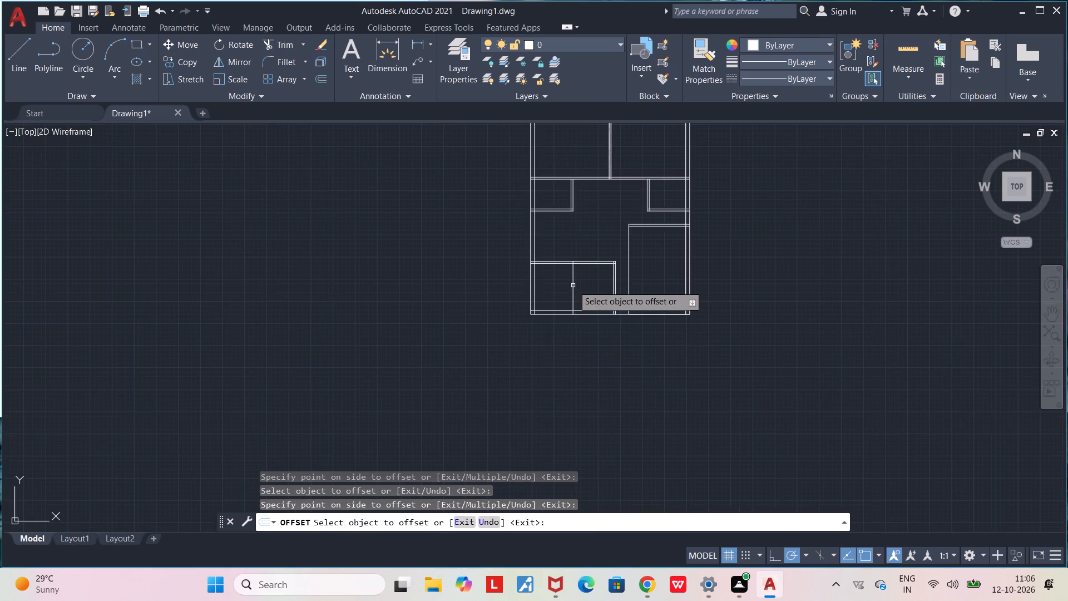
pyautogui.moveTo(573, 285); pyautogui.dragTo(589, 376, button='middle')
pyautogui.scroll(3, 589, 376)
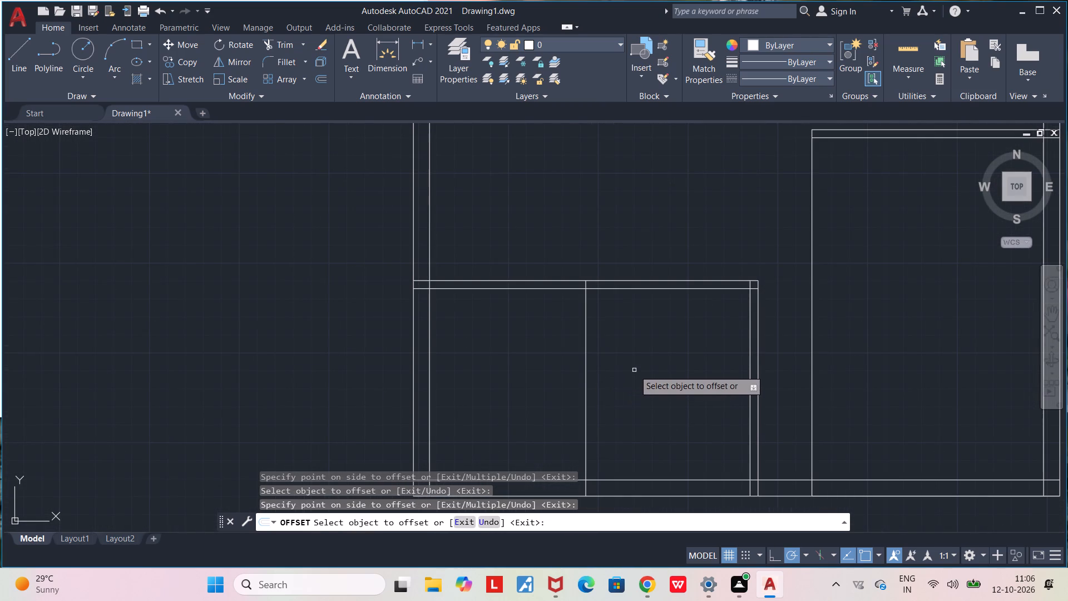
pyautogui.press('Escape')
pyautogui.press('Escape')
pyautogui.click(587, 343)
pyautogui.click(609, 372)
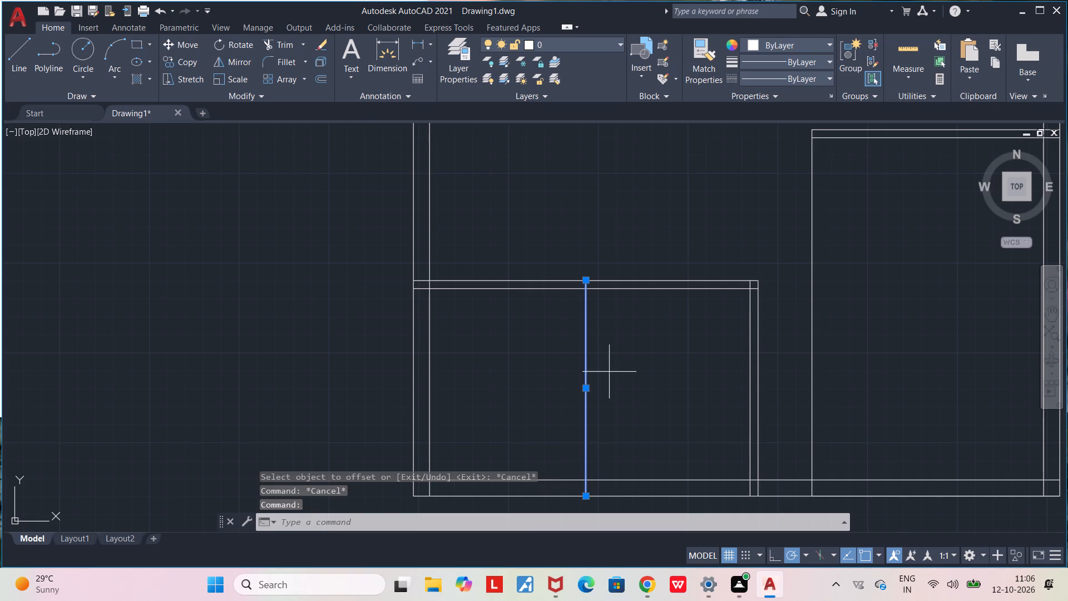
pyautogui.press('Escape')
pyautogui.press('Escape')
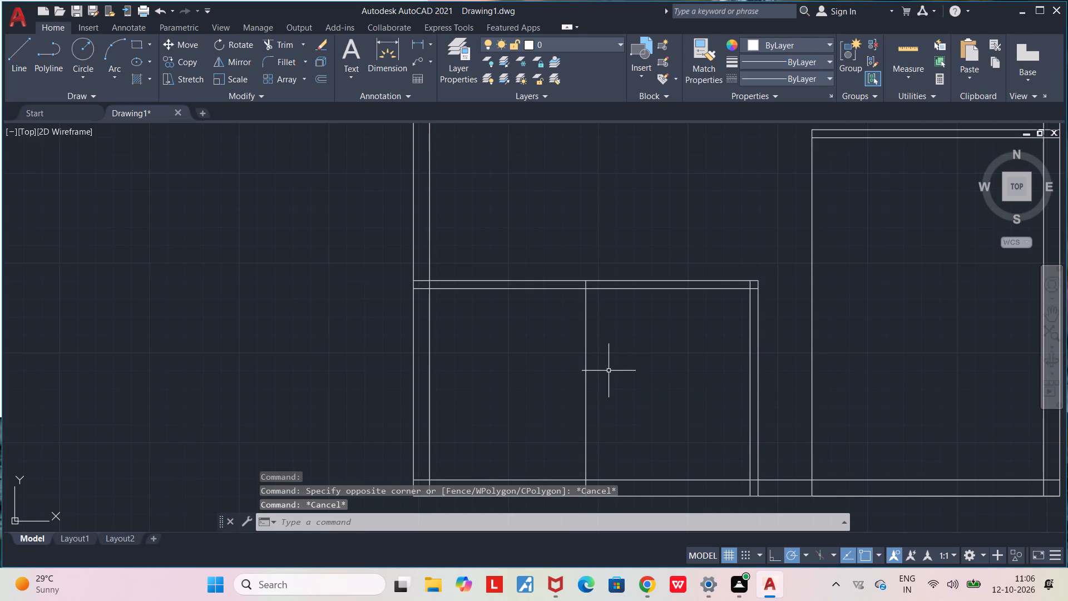
# Offset the partition line between the two lower-left rooms 2.25" to each side.
pyautogui.write('OF')
pyautogui.click(627, 397)
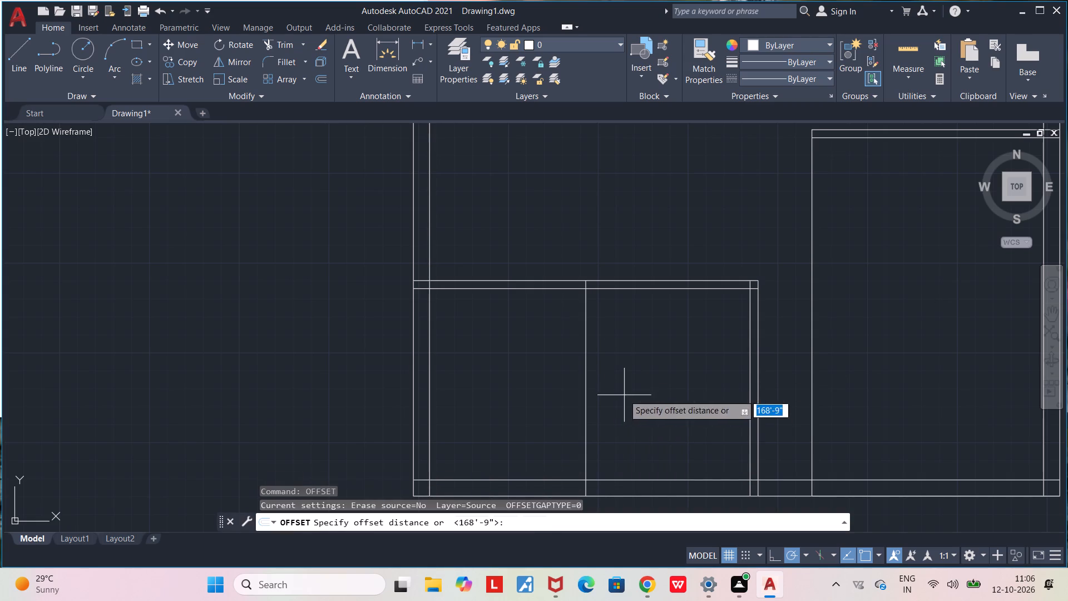
pyautogui.click(585, 357)
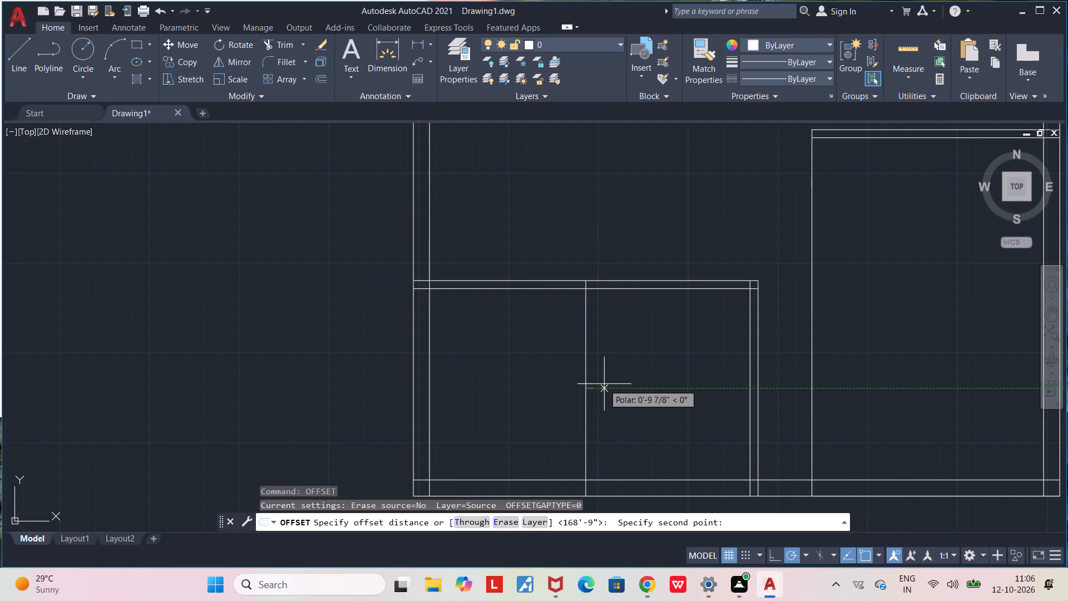
pyautogui.write('2.2')
pyautogui.write('5"')
pyautogui.press('Return')
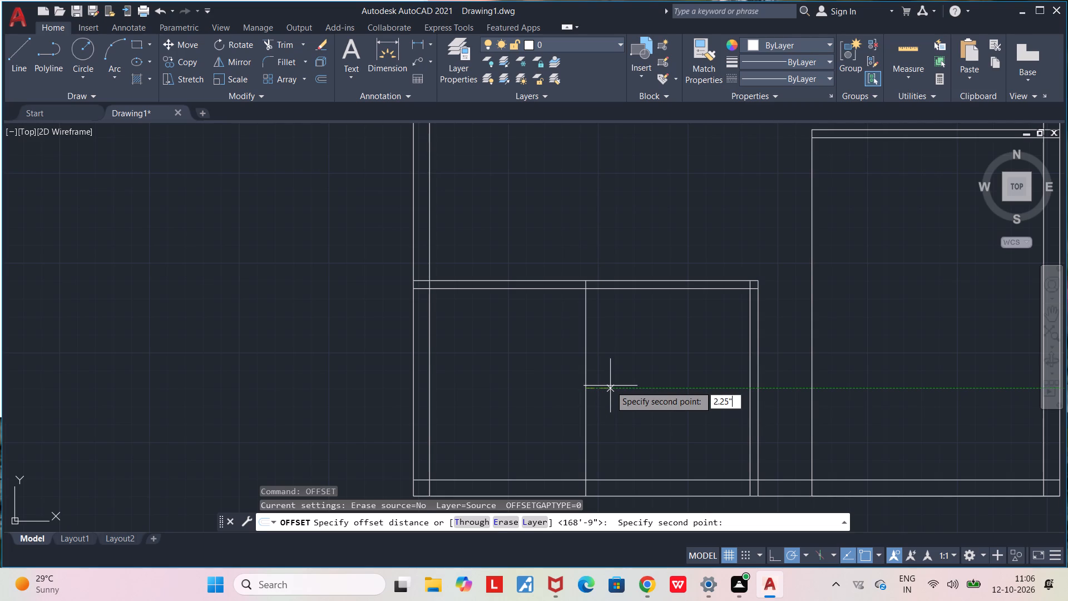
pyautogui.click(585, 362)
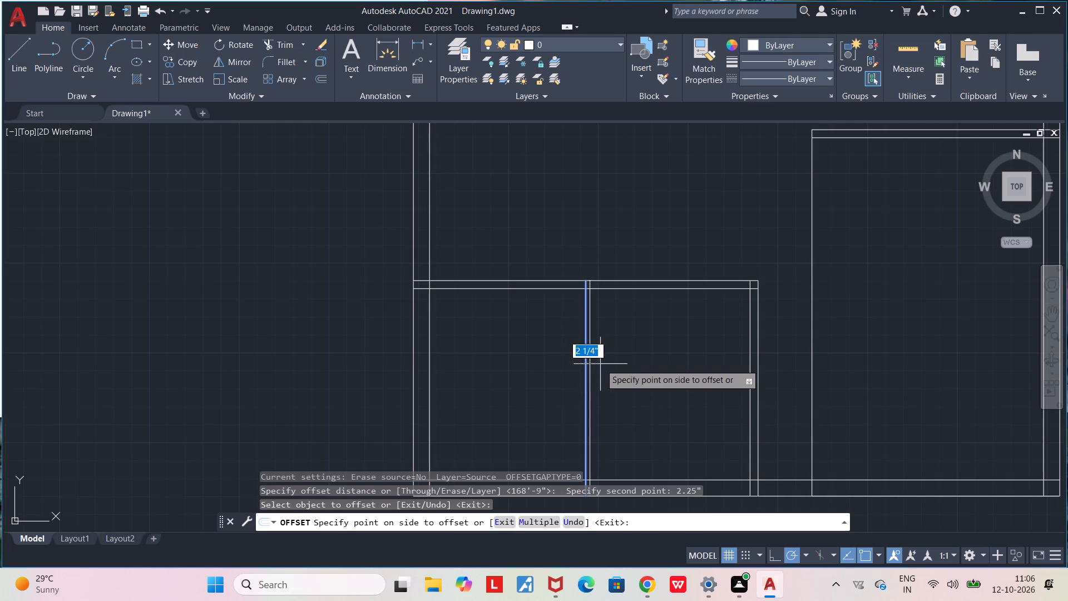
pyautogui.click(600, 364)
pyautogui.click(585, 356)
pyautogui.click(577, 351)
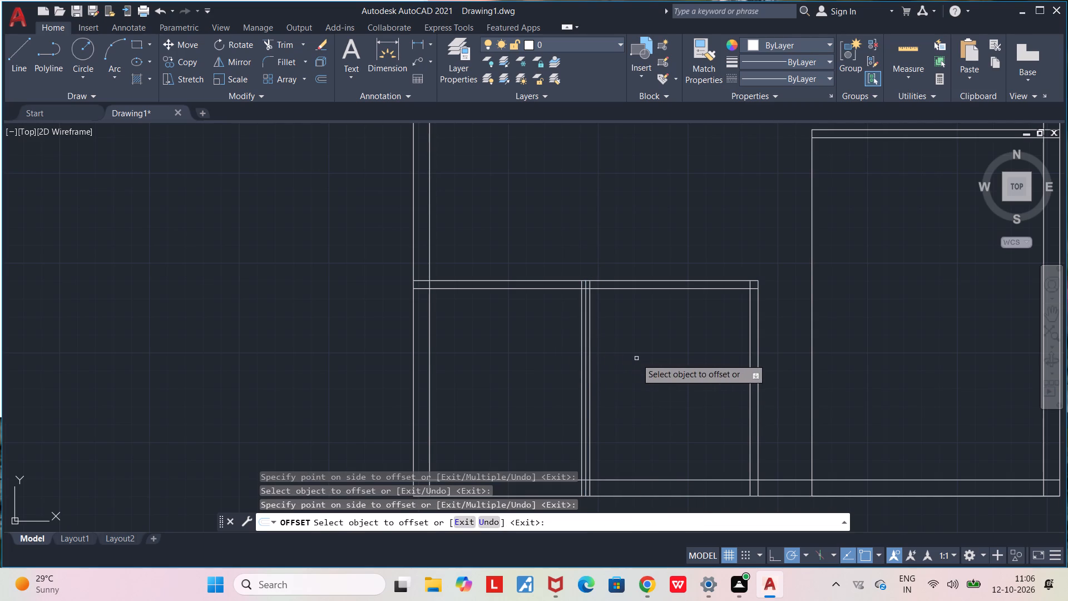
# Trim away the centre line of the lower-left rooms' partition and the overlapping lines where it joins their top wall.
pyautogui.press('Escape')
pyautogui.scroll(-3, 636, 358)
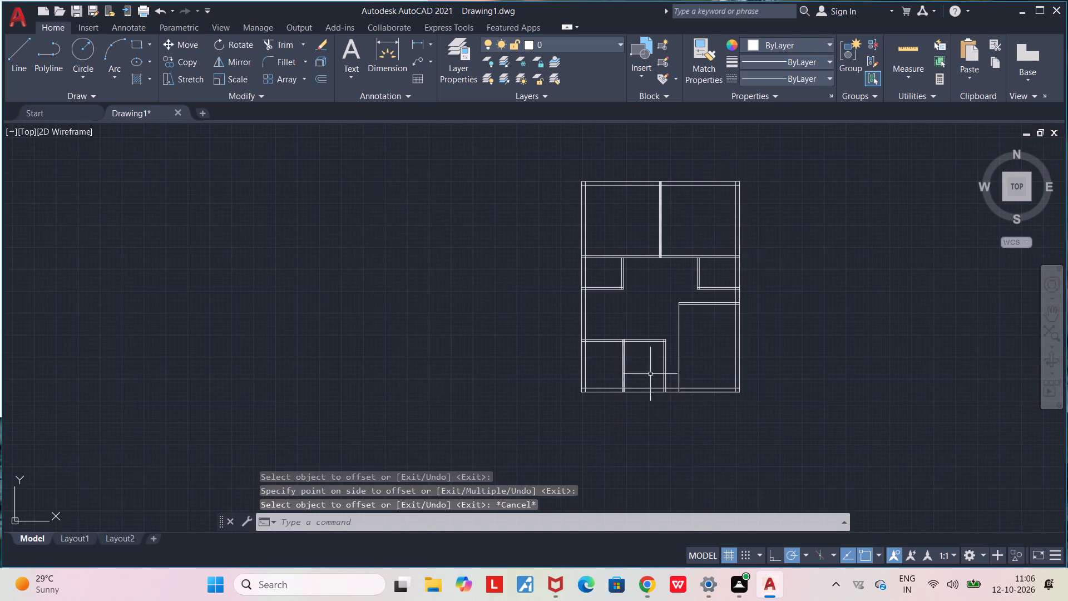
pyautogui.scroll(2, 645, 353)
pyautogui.write('TR')
pyautogui.click(801, 359)
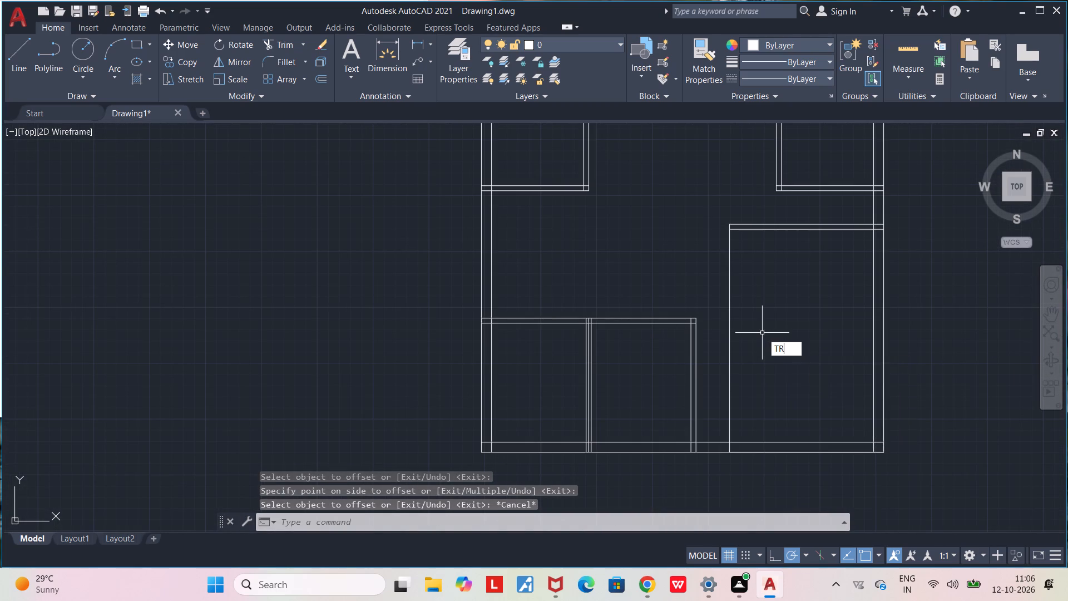
pyautogui.scroll(3, 588, 370)
pyautogui.click(587, 361)
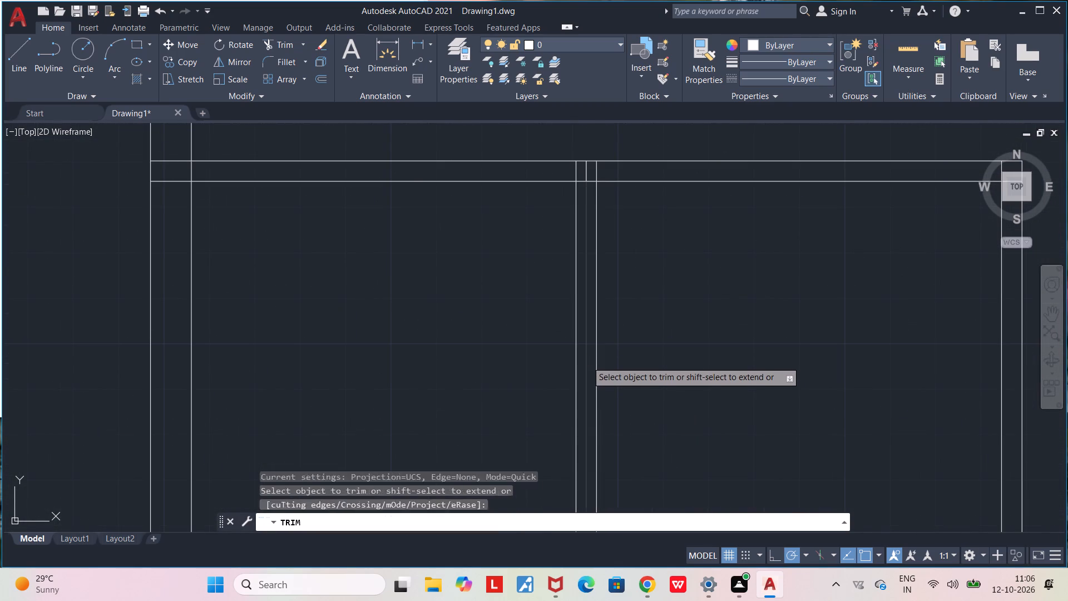
pyautogui.scroll(-1, 594, 366)
pyautogui.scroll(4, 581, 247)
pyautogui.moveTo(575, 228); pyautogui.dragTo(636, 231)
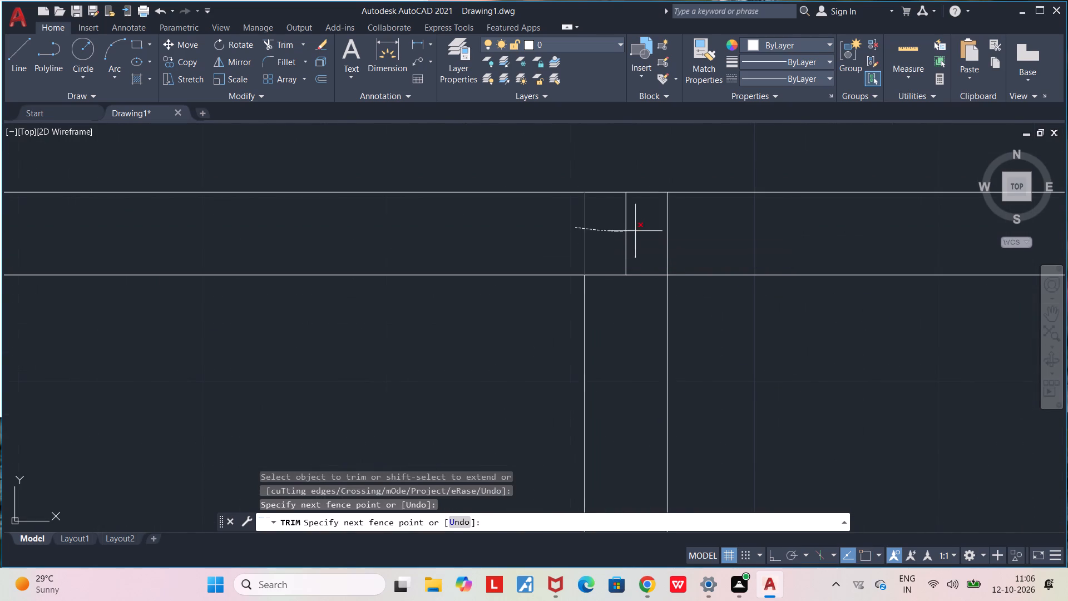
pyautogui.moveTo(636, 231); pyautogui.dragTo(679, 231)
pyautogui.scroll(-2, 686, 241)
pyautogui.moveTo(477, 277); pyautogui.dragTo(489, 297, button='middle')
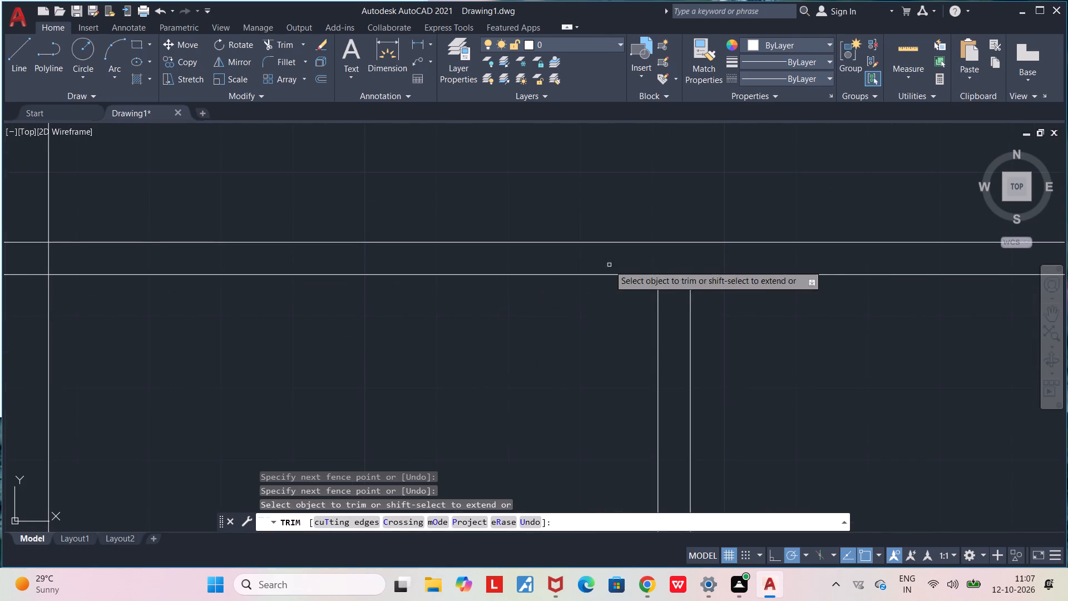
pyautogui.moveTo(666, 267); pyautogui.dragTo(666, 287)
pyautogui.moveTo(678, 268); pyautogui.dragTo(678, 278)
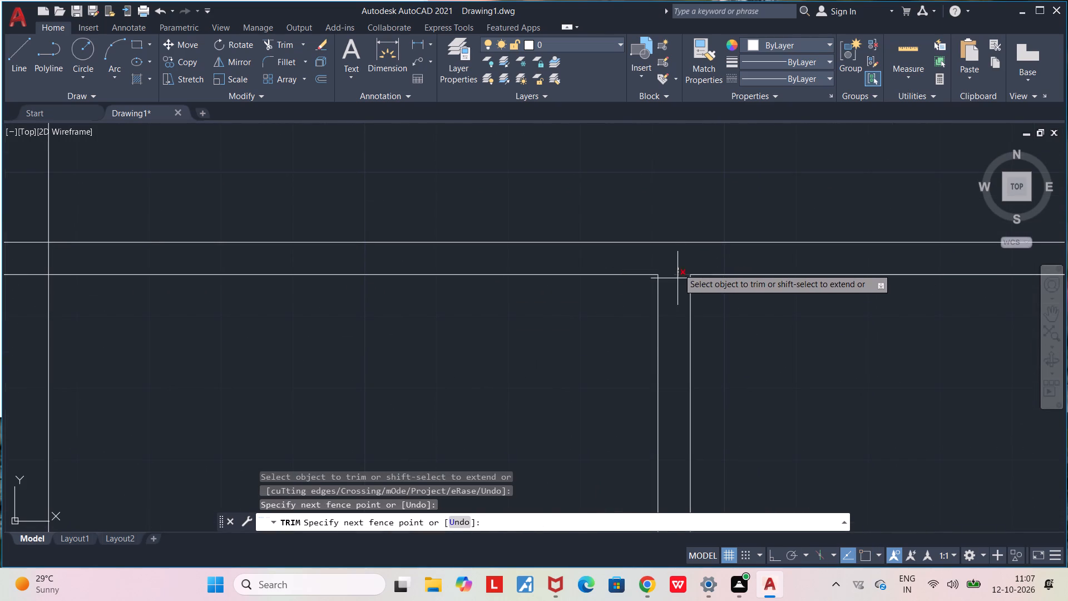
pyautogui.moveTo(678, 278); pyautogui.dragTo(678, 284)
# Trim the overlapping lines where the left outer wall meets the lower-left rooms' top wall and the bottom outer wall.
pyautogui.scroll(-3, 678, 284)
pyautogui.scroll(5, 503, 283)
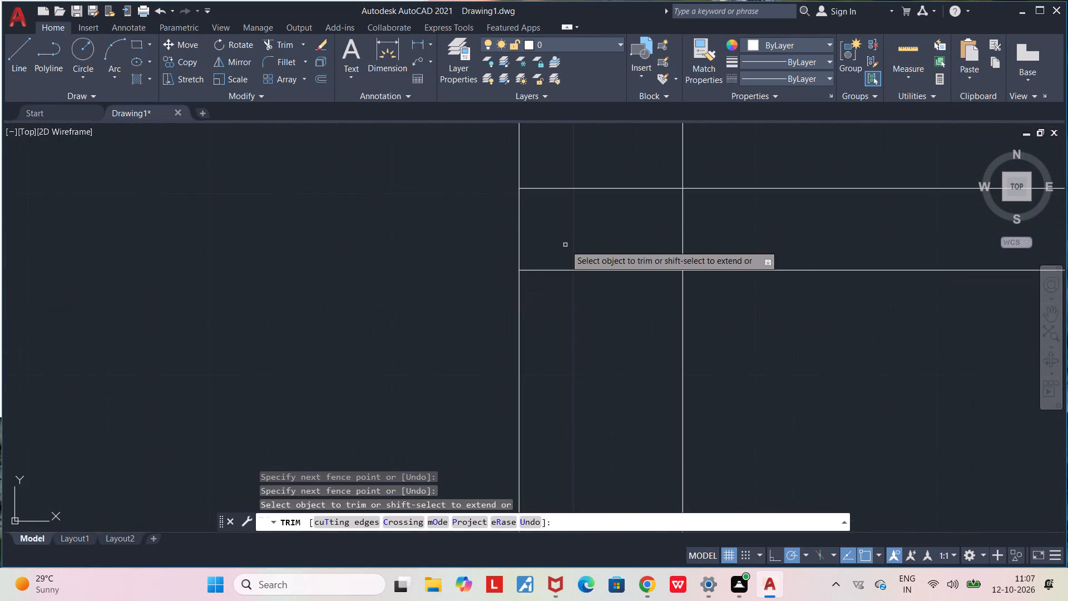
pyautogui.moveTo(573, 169); pyautogui.dragTo(596, 306)
pyautogui.moveTo(657, 225); pyautogui.dragTo(665, 225)
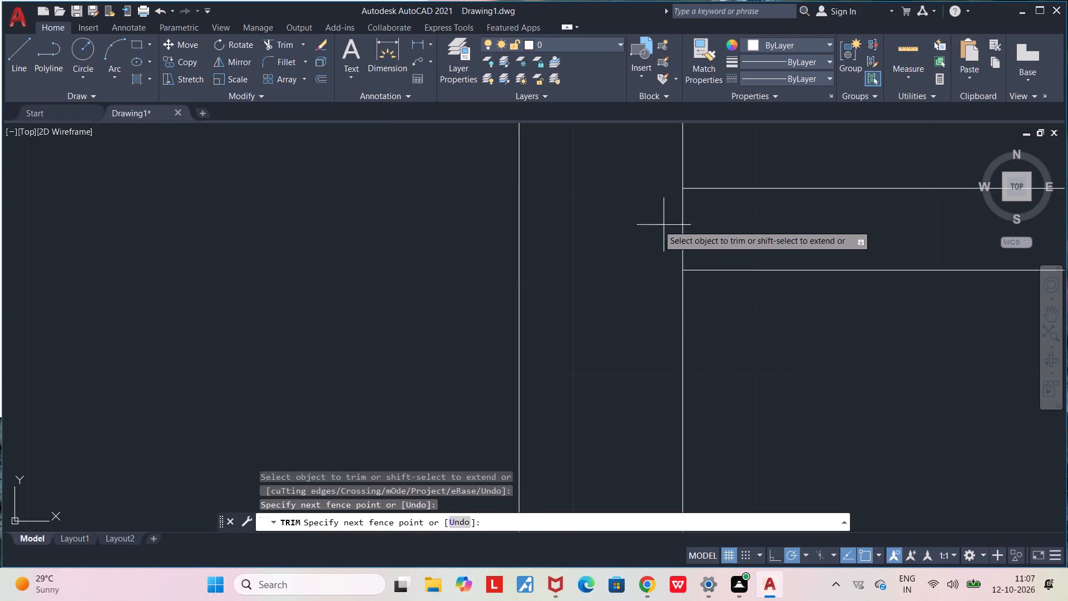
pyautogui.moveTo(665, 225); pyautogui.dragTo(720, 223)
pyautogui.scroll(-2, 721, 229)
pyautogui.moveTo(720, 334); pyautogui.dragTo(604, 225, button='middle')
pyautogui.scroll(-3, 604, 225)
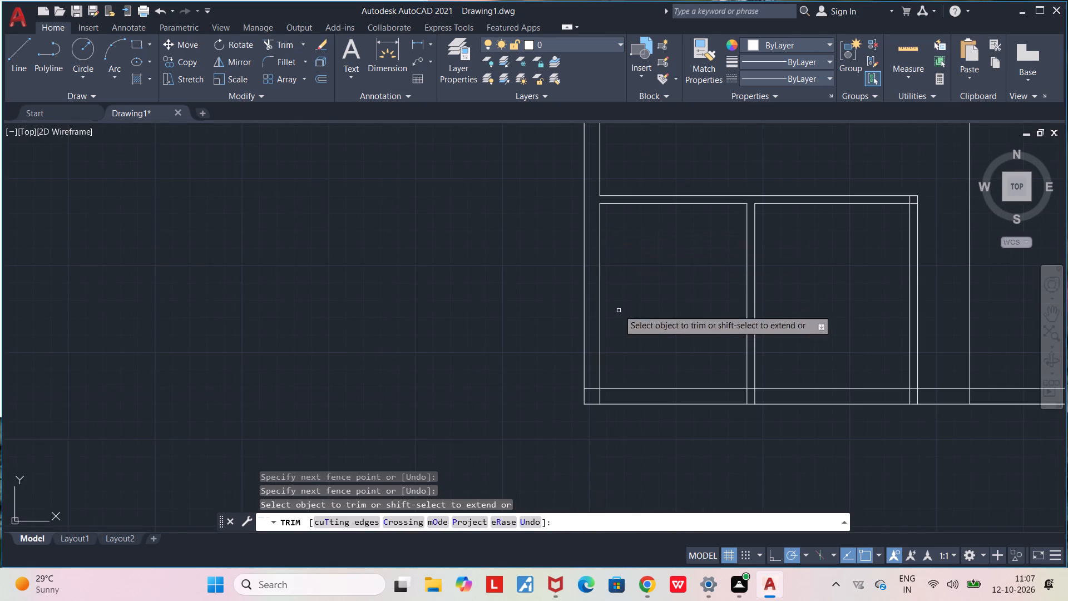
pyautogui.scroll(6, 601, 387)
pyautogui.moveTo(488, 402); pyautogui.dragTo(605, 477)
# Trim the overlapping lines where the lower-left rooms' partition and right wall meet the bottom outer wall.
pyautogui.scroll(-4, 605, 476)
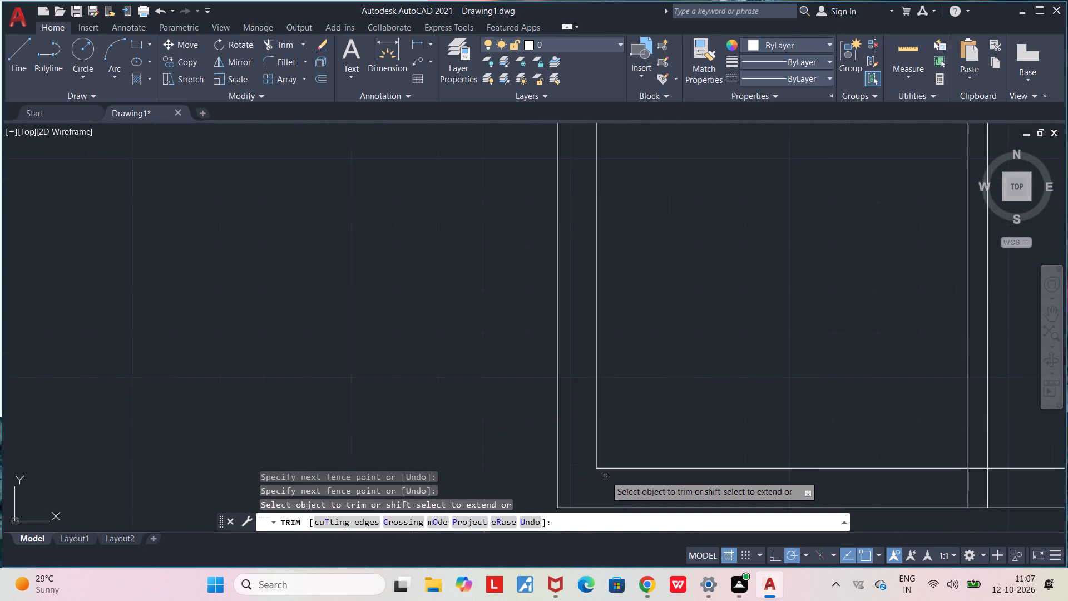
pyautogui.moveTo(686, 425); pyautogui.dragTo(497, 355, button='middle')
pyautogui.scroll(2, 818, 408)
pyautogui.moveTo(668, 418); pyautogui.dragTo(800, 416)
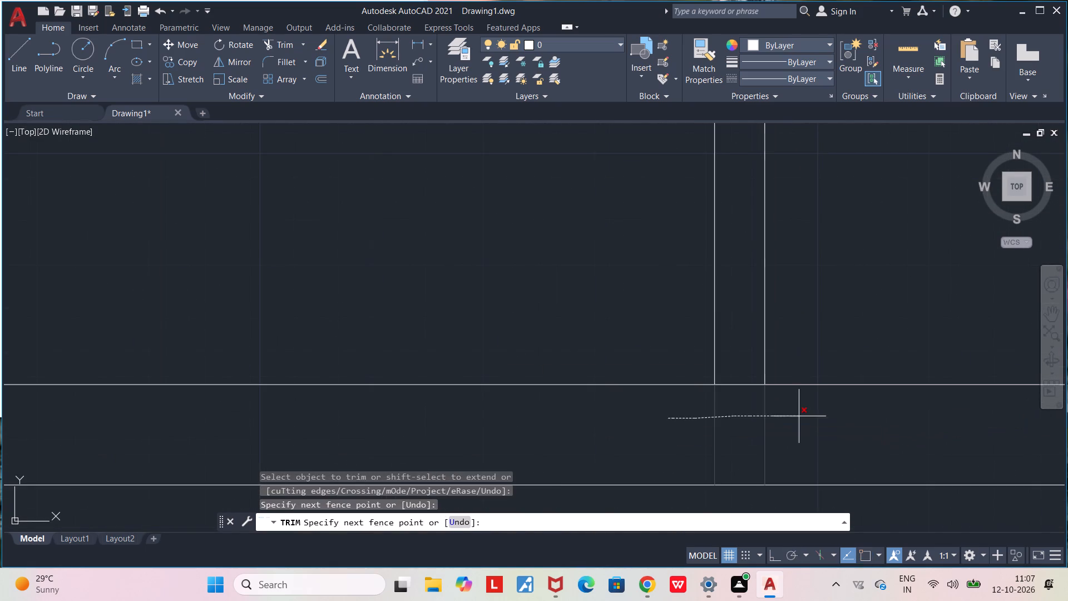
pyautogui.moveTo(800, 416); pyautogui.dragTo(800, 416)
pyautogui.moveTo(746, 371); pyautogui.dragTo(745, 413)
pyautogui.scroll(-3, 782, 425)
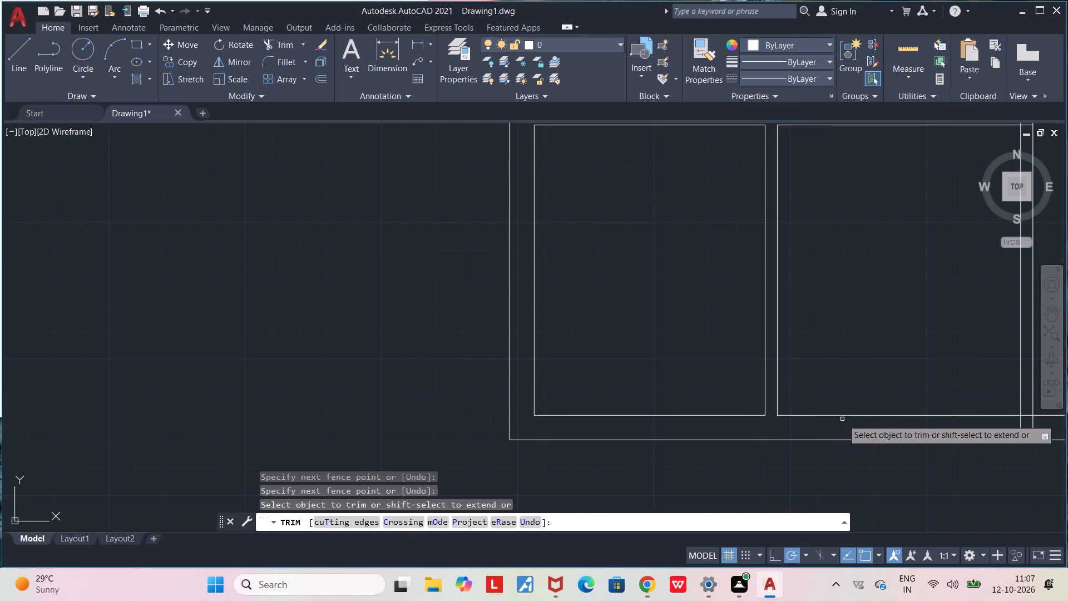
pyautogui.moveTo(823, 420); pyautogui.dragTo(498, 437, button='middle')
pyautogui.scroll(3, 727, 442)
pyautogui.moveTo(563, 457); pyautogui.dragTo(718, 457)
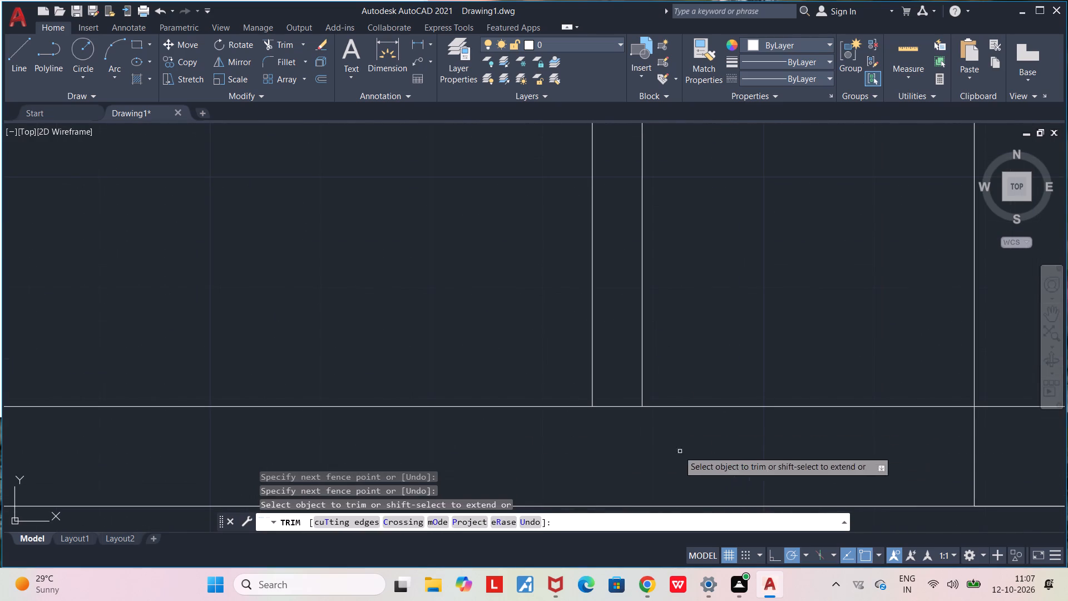
pyautogui.moveTo(626, 435); pyautogui.dragTo(618, 386)
# Trim the crossing inner lines at the top-right corner of the two lower-left rooms.
pyautogui.scroll(-3, 629, 433)
pyautogui.moveTo(773, 432); pyautogui.dragTo(770, 510, button='middle')
pyautogui.scroll(-3, 770, 510)
pyautogui.moveTo(725, 395); pyautogui.dragTo(724, 417, button='middle')
pyautogui.scroll(5, 729, 451)
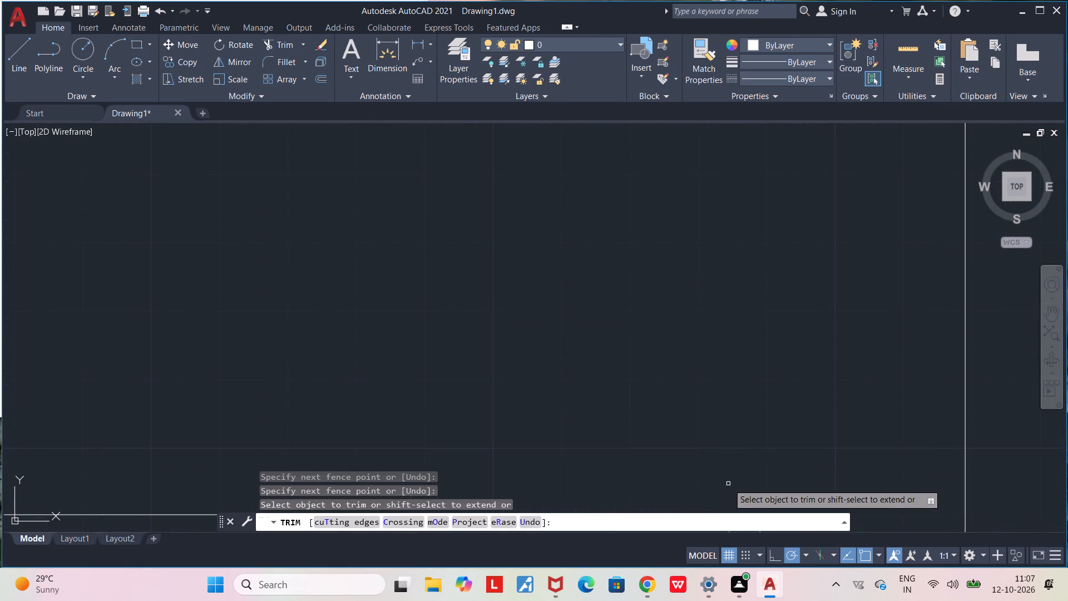
pyautogui.moveTo(728, 431); pyautogui.dragTo(730, 222, button='middle')
pyautogui.scroll(3, 763, 352)
pyautogui.moveTo(596, 216); pyautogui.dragTo(666, 243)
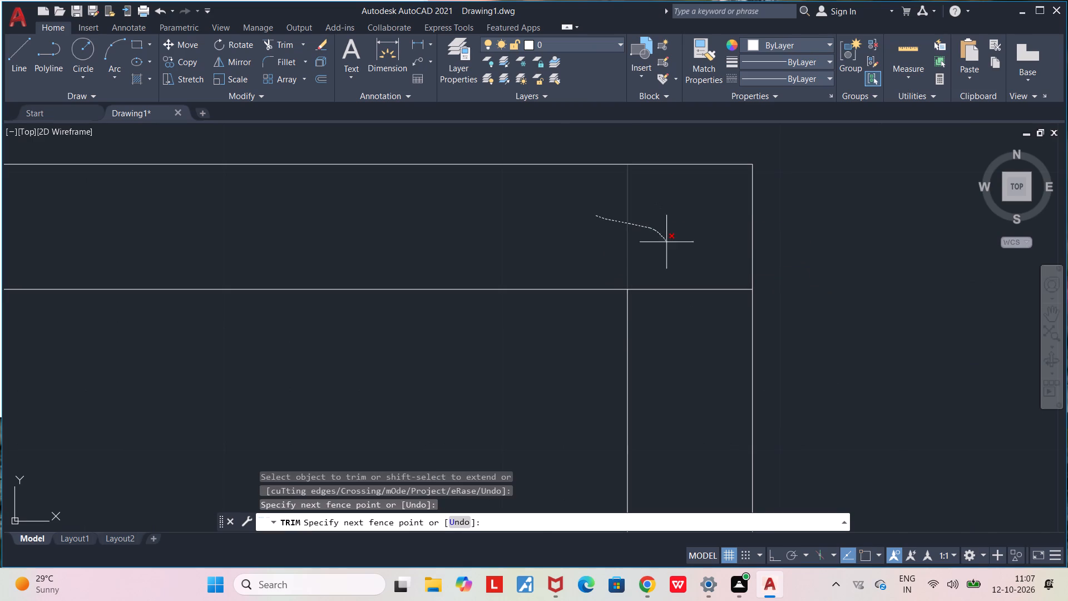
pyautogui.moveTo(666, 243); pyautogui.dragTo(698, 328)
# Trim the small left middle room's bottom wall lines at the left outer wall and at the room's bottom-right corner.
pyautogui.scroll(-7, 698, 329)
pyautogui.moveTo(655, 286); pyautogui.dragTo(710, 438, button='middle')
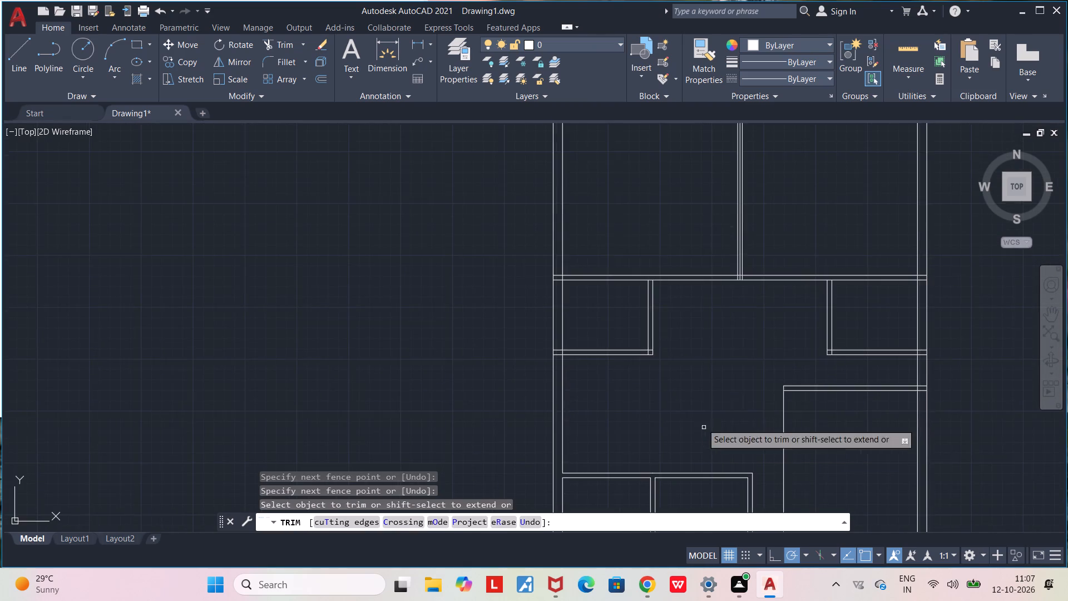
pyautogui.scroll(5, 594, 373)
pyautogui.moveTo(493, 342); pyautogui.dragTo(577, 497, button='middle')
pyautogui.moveTo(317, 275); pyautogui.dragTo(306, 375)
pyautogui.moveTo(339, 330); pyautogui.dragTo(396, 333)
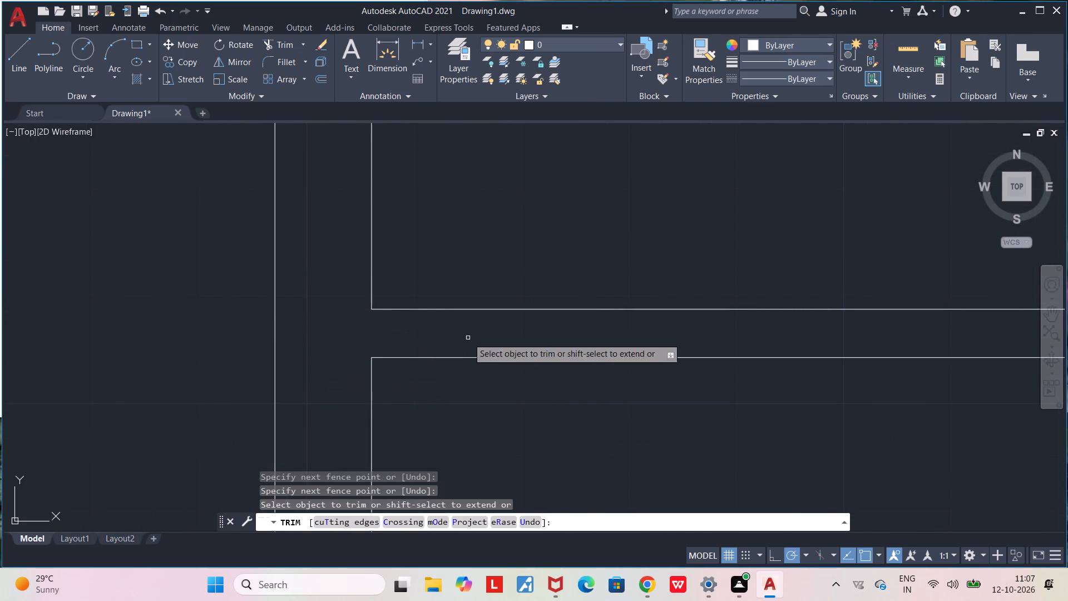
pyautogui.scroll(-3, 468, 338)
pyautogui.scroll(6, 673, 335)
pyautogui.moveTo(422, 376); pyautogui.dragTo(525, 265)
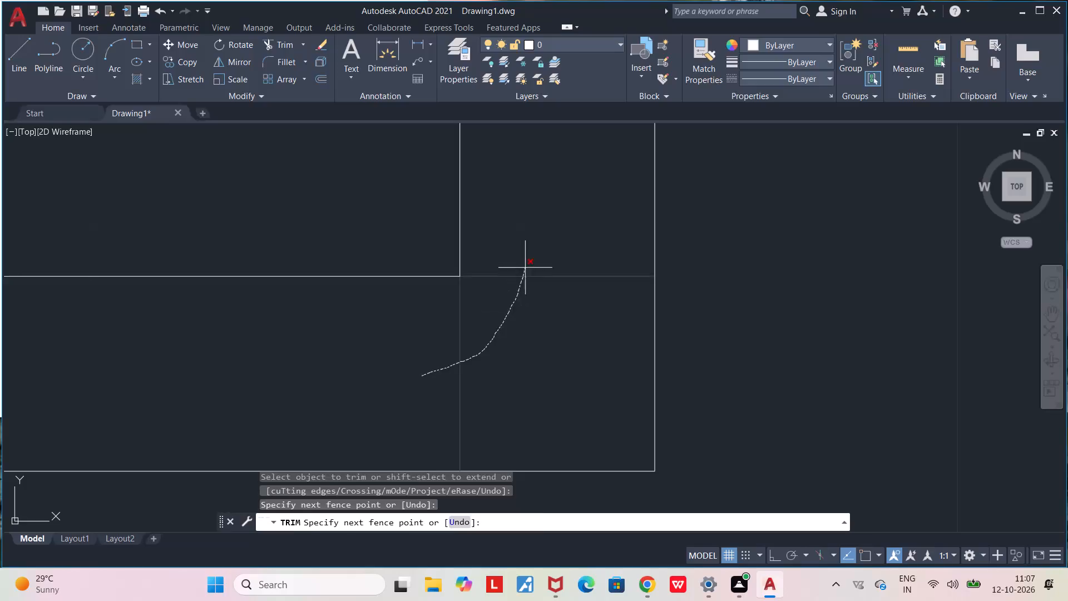
pyautogui.moveTo(525, 265); pyautogui.dragTo(526, 259)
# Trim the overlapping lines where the wall below the upper rooms meets the left outer wall.
pyautogui.moveTo(533, 298); pyautogui.dragTo(543, 405, button='middle')
pyautogui.scroll(-4, 543, 411)
pyautogui.moveTo(543, 283); pyautogui.dragTo(595, 446, button='middle')
pyautogui.scroll(-2, 595, 443)
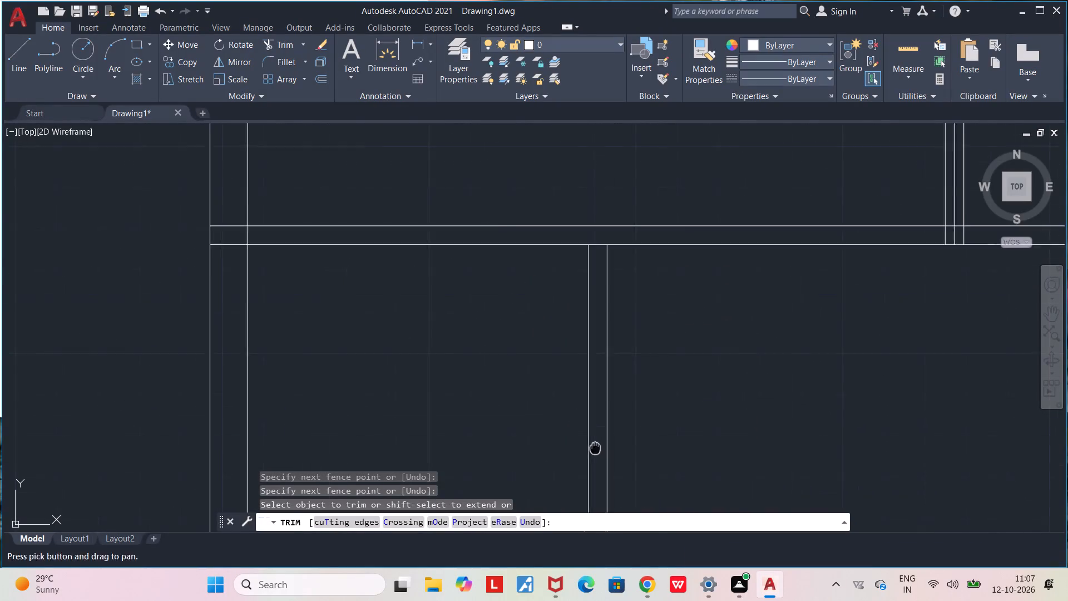
pyautogui.scroll(-2, 597, 450)
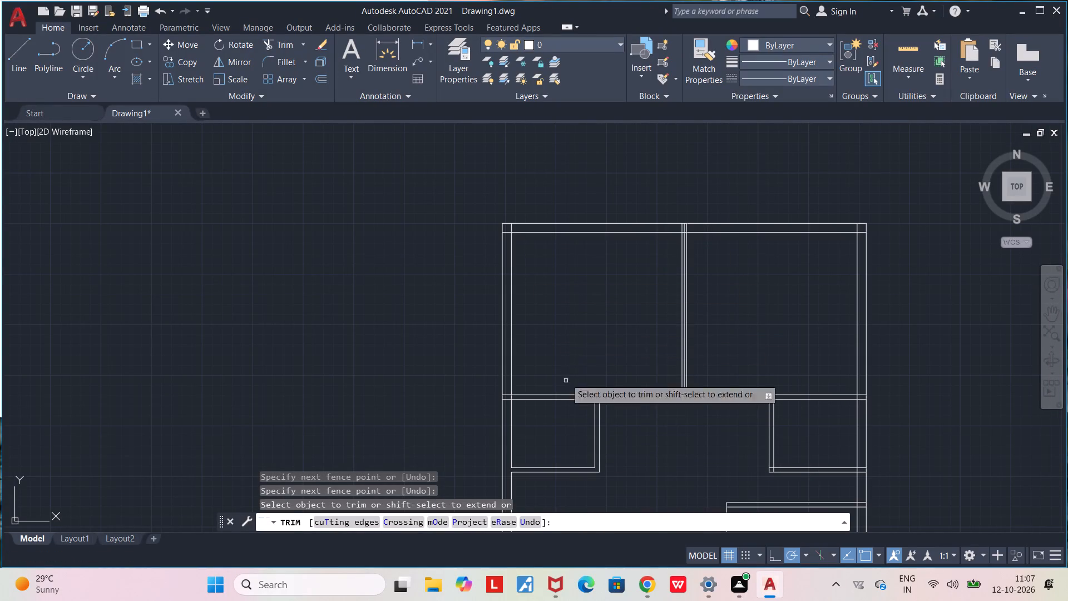
pyautogui.scroll(5, 502, 414)
pyautogui.moveTo(517, 175); pyautogui.dragTo(520, 292)
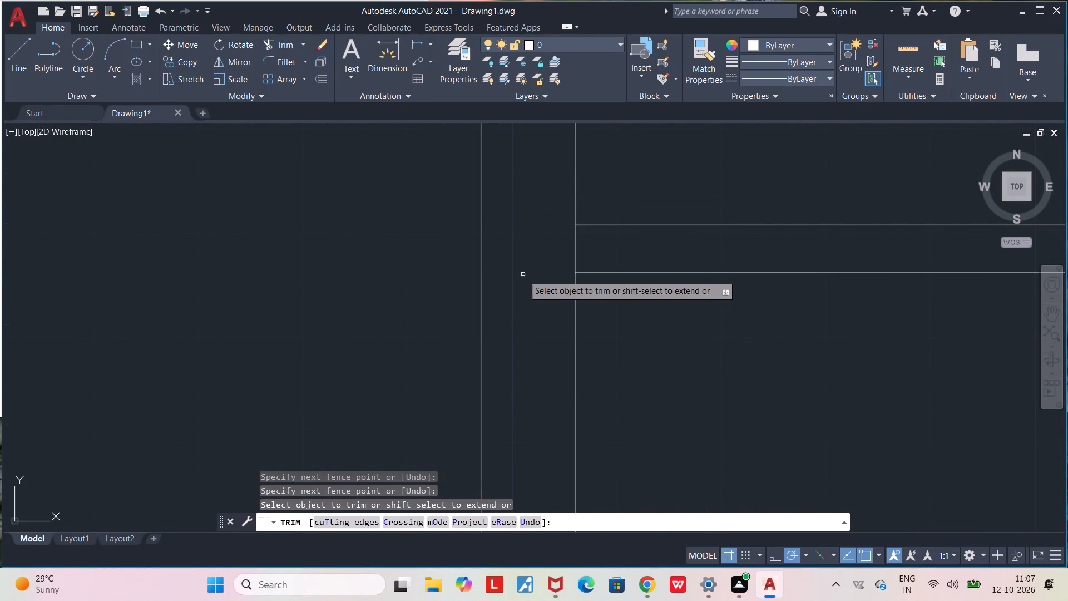
pyautogui.moveTo(542, 257); pyautogui.dragTo(597, 252)
# Trim the line across the top of the small left middle room's right wall to open the junction with the wall above.
pyautogui.scroll(-4, 605, 252)
pyautogui.moveTo(736, 259); pyautogui.dragTo(594, 293, button='middle')
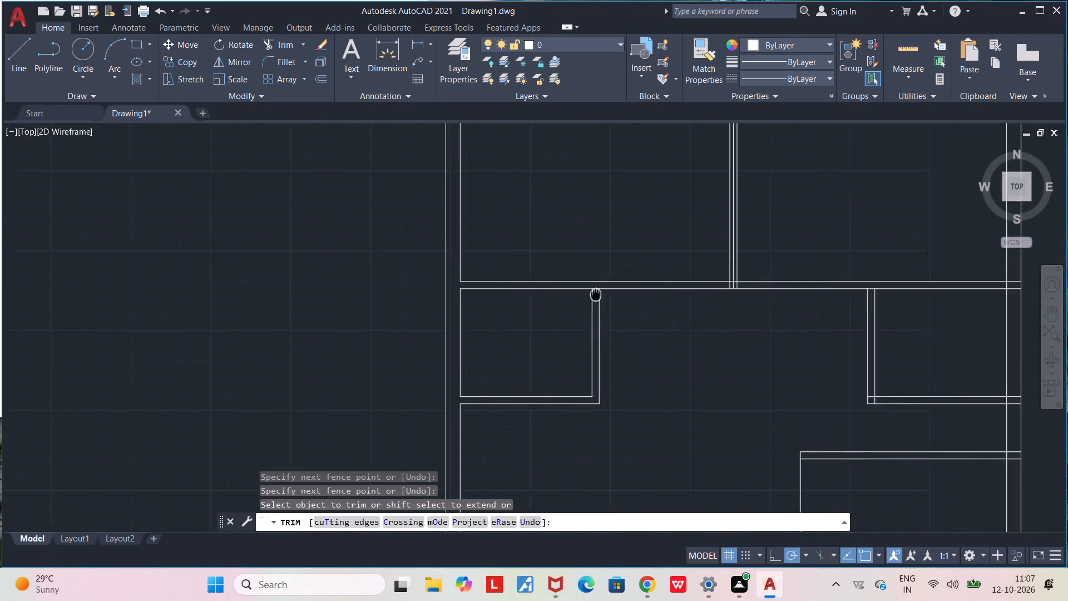
pyautogui.moveTo(594, 293); pyautogui.dragTo(570, 296, button='middle')
pyautogui.scroll(6, 580, 305)
pyautogui.moveTo(476, 264); pyautogui.dragTo(547, 415, button='middle')
pyautogui.scroll(-1, 547, 415)
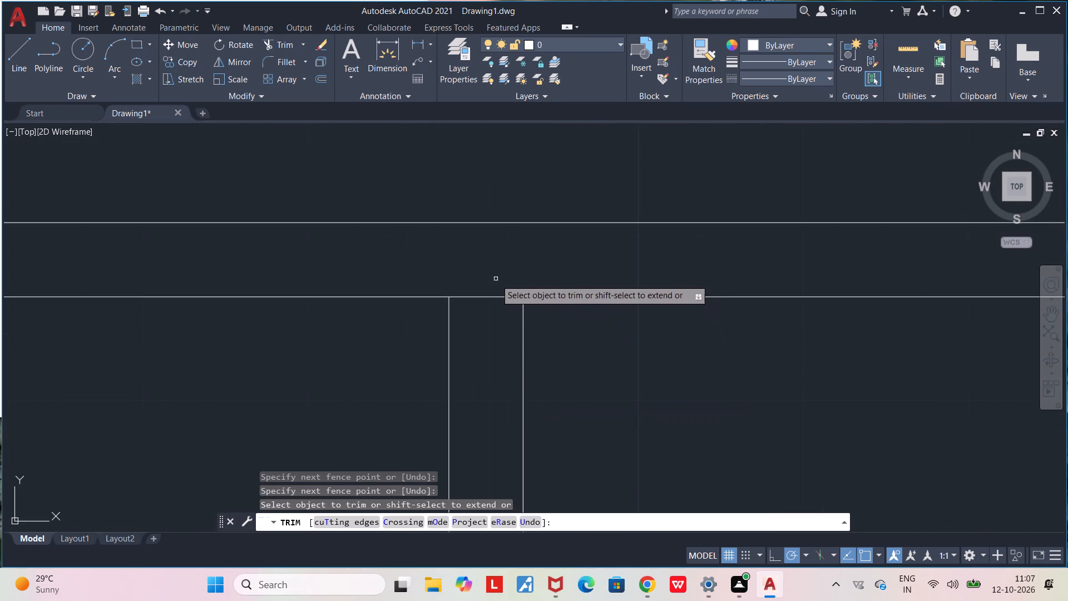
pyautogui.moveTo(490, 277); pyautogui.dragTo(490, 326)
# Trim the upper rooms' partition at its lower wall junction, removing the centre line and the overlapping segments.
pyautogui.scroll(-4, 498, 329)
pyautogui.scroll(3, 727, 318)
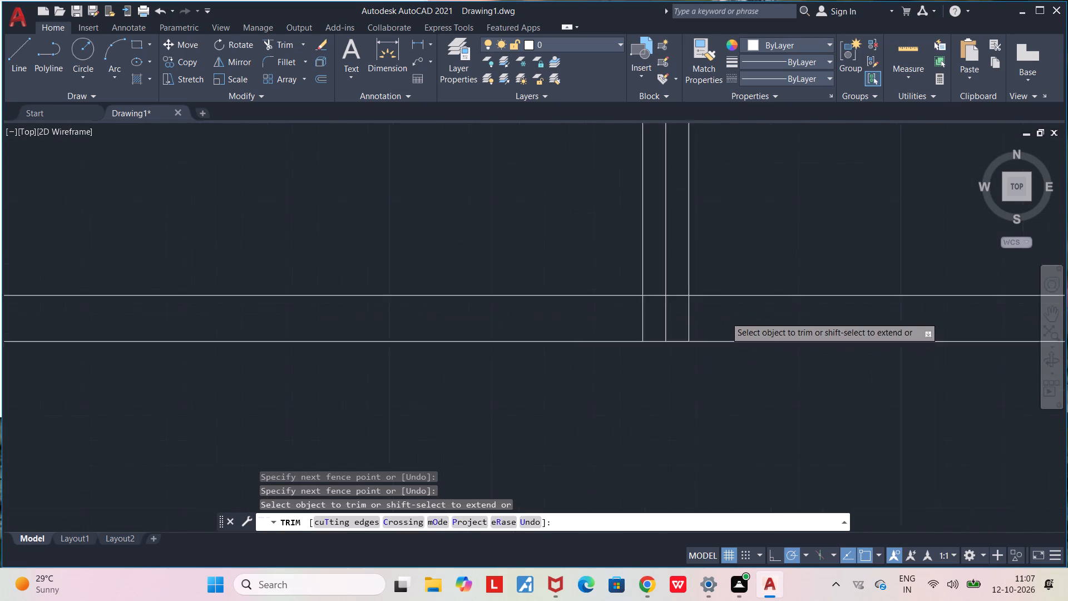
pyautogui.scroll(3, 725, 317)
pyautogui.moveTo(585, 326); pyautogui.dragTo(386, 336)
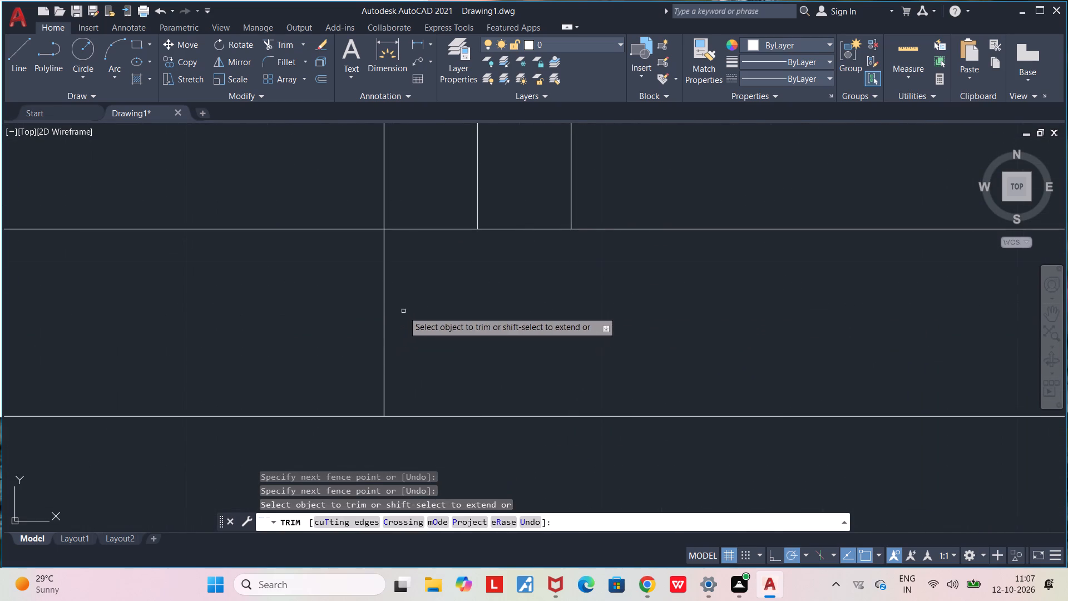
pyautogui.moveTo(346, 316); pyautogui.dragTo(433, 316)
pyautogui.moveTo(417, 244); pyautogui.dragTo(504, 224)
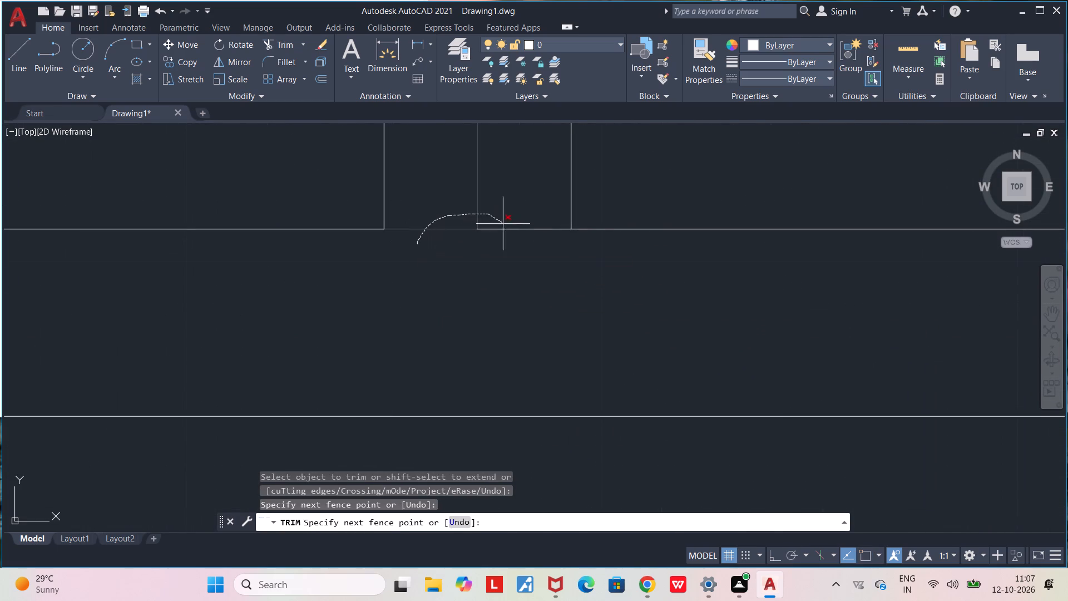
pyautogui.moveTo(504, 224); pyautogui.dragTo(523, 235)
# Trim the overlapping lines where the upper rooms' partition meets the top outer wall.
pyautogui.moveTo(505, 247); pyautogui.dragTo(515, 343, button='middle')
pyautogui.scroll(-3, 515, 346)
pyautogui.moveTo(507, 248); pyautogui.dragTo(510, 359, button='middle')
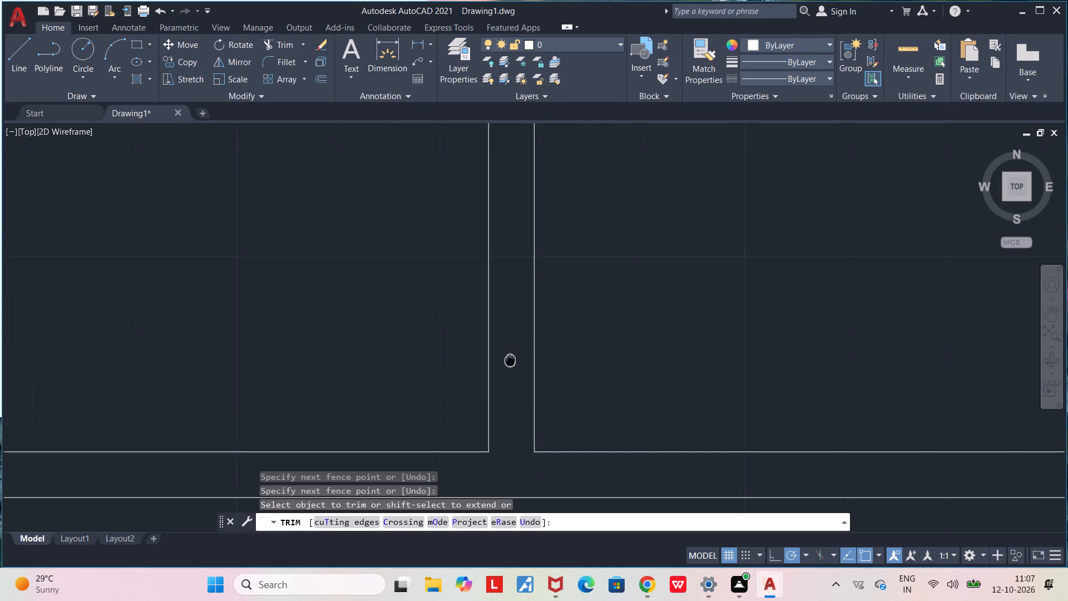
pyautogui.moveTo(510, 359); pyautogui.dragTo(512, 392, button='middle')
pyautogui.scroll(-4, 512, 400)
pyautogui.moveTo(508, 282); pyautogui.dragTo(507, 425, button='middle')
pyautogui.scroll(5, 507, 288)
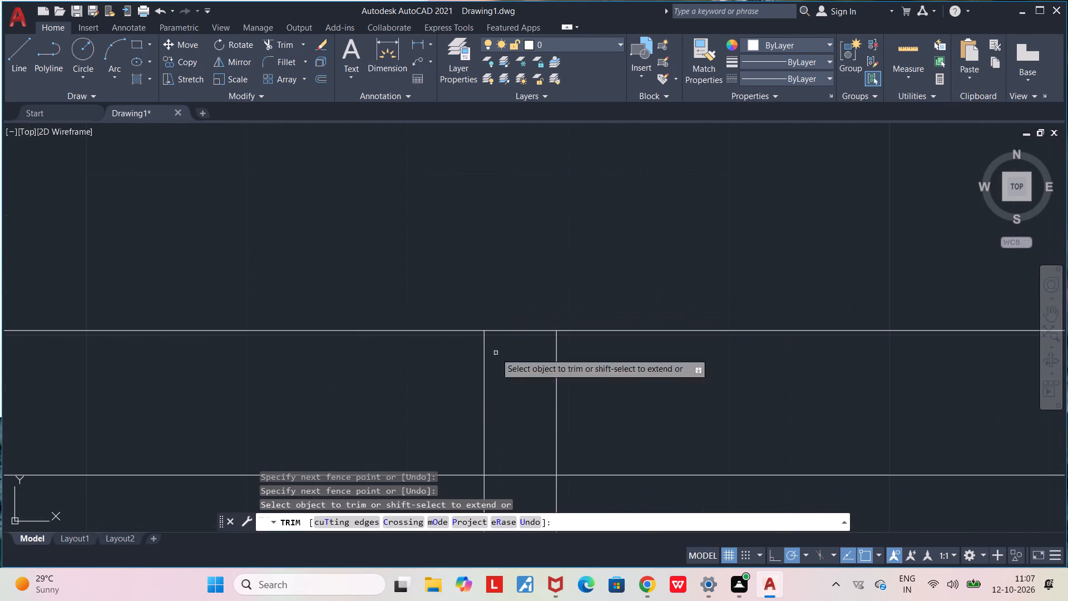
pyautogui.moveTo(456, 384); pyautogui.dragTo(582, 387)
pyautogui.moveTo(532, 441); pyautogui.dragTo(527, 485)
# Trim the crossing inner wall lines at the top-left and top-right corners of the outer wall.
pyautogui.scroll(-4, 535, 450)
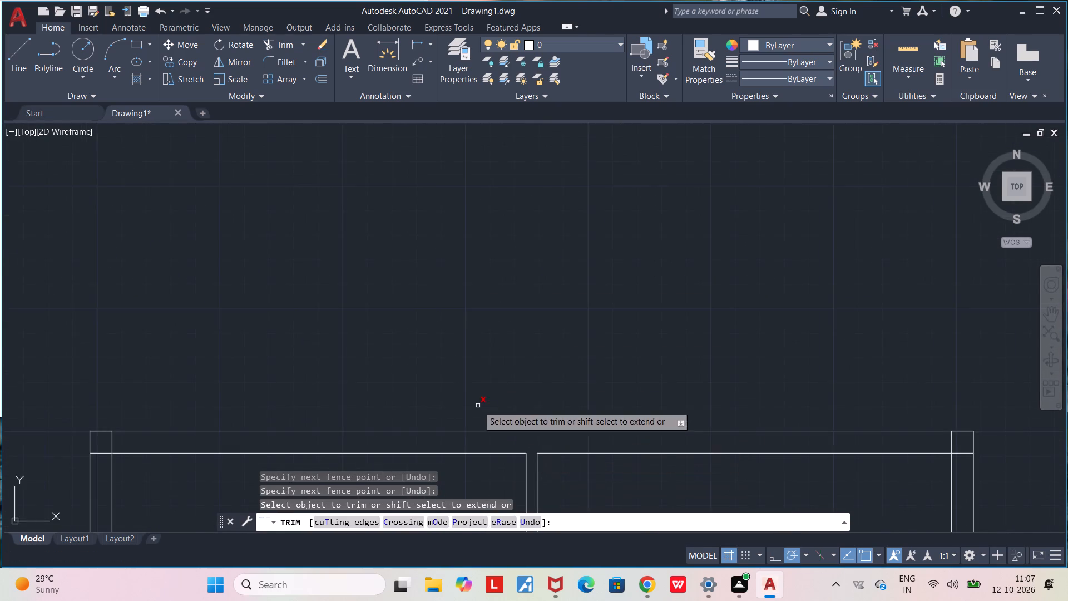
pyautogui.moveTo(515, 383); pyautogui.dragTo(816, 206, button='middle')
pyautogui.scroll(3, 460, 267)
pyautogui.moveTo(275, 265); pyautogui.dragTo(220, 333)
pyautogui.moveTo(231, 299); pyautogui.dragTo(231, 328)
pyautogui.scroll(-4, 234, 331)
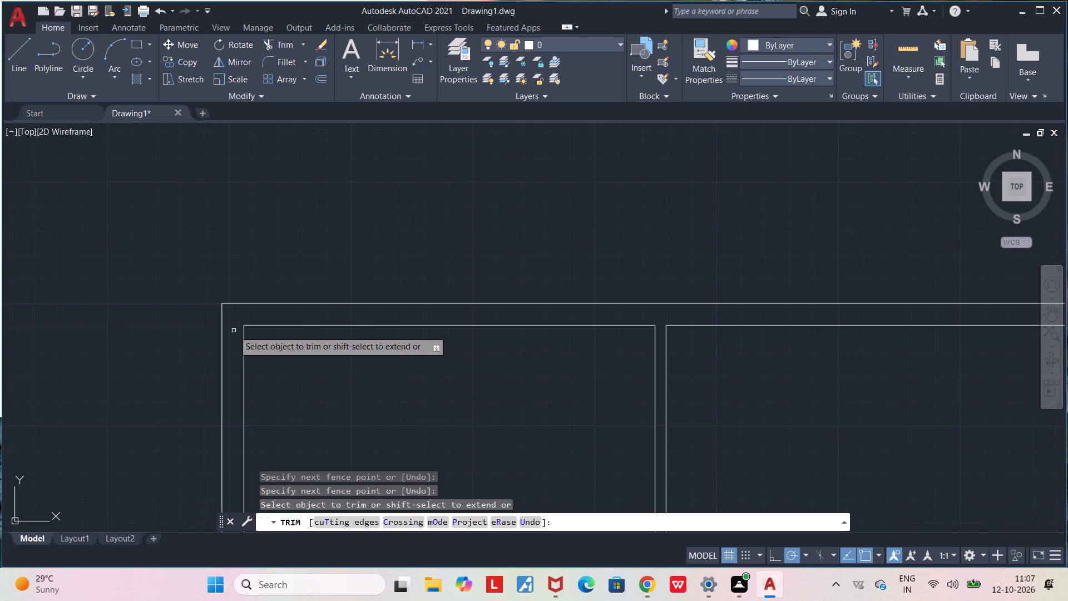
pyautogui.moveTo(436, 370); pyautogui.dragTo(292, 243, button='middle')
pyautogui.scroll(-2, 298, 243)
pyautogui.scroll(4, 546, 230)
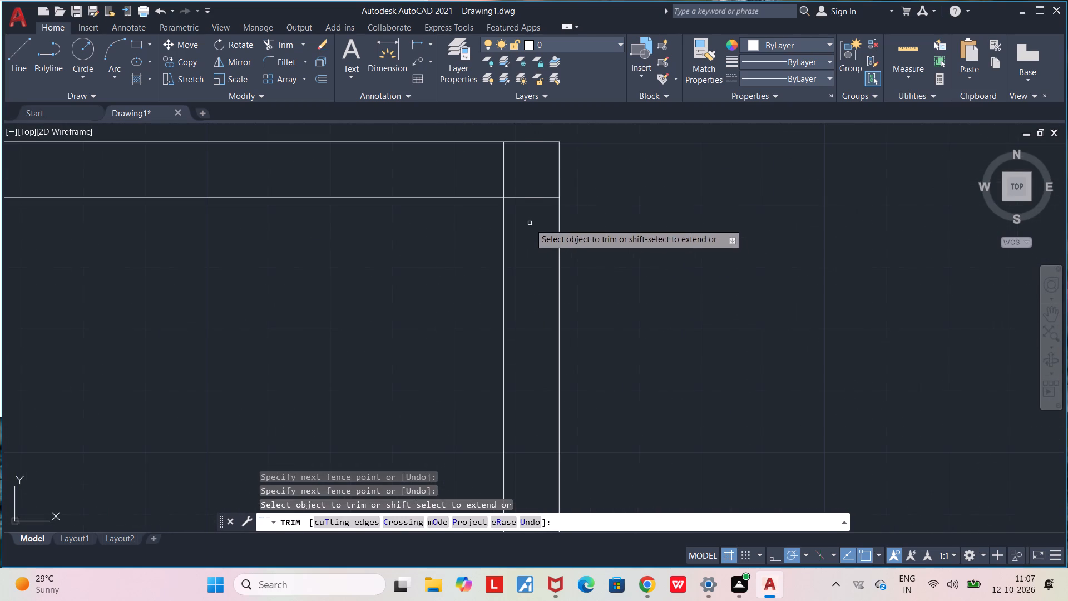
pyautogui.moveTo(485, 152); pyautogui.dragTo(531, 235)
# Trim the line across the top of the small right middle room's left wall where it joins the wall above.
pyautogui.scroll(-4, 531, 235)
pyautogui.moveTo(532, 270); pyautogui.dragTo(608, 195, button='middle')
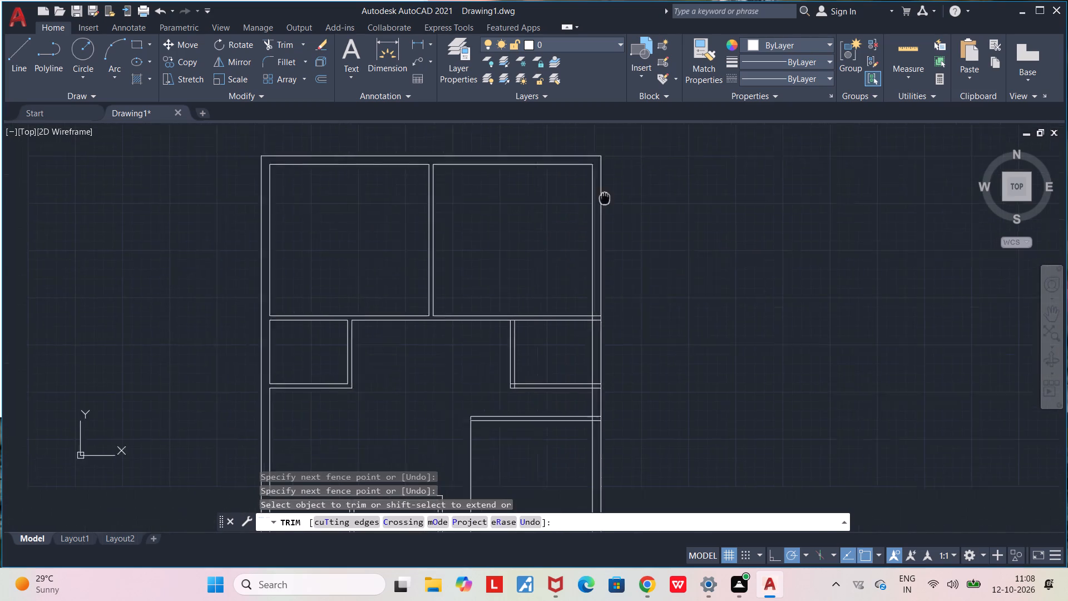
pyautogui.moveTo(608, 195); pyautogui.dragTo(660, 151, button='middle')
pyautogui.scroll(3, 576, 258)
pyautogui.moveTo(567, 286); pyautogui.dragTo(567, 292)
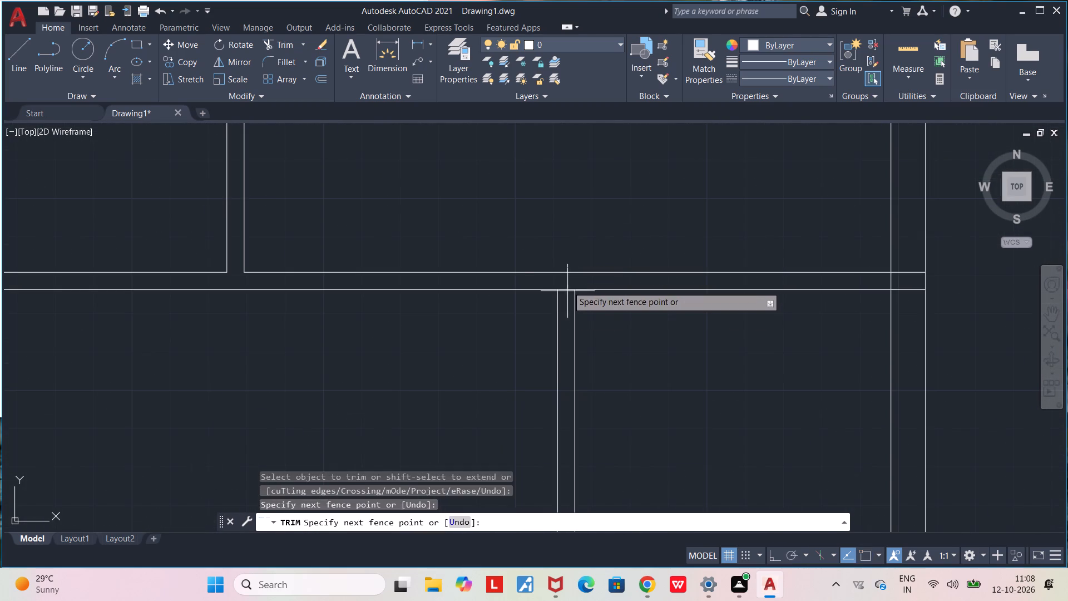
pyautogui.moveTo(567, 292); pyautogui.dragTo(567, 295)
# Trim the overlapping lines where the wall below the upper rooms meets the right outer wall.
pyautogui.scroll(3, 874, 278)
pyautogui.moveTo(971, 244); pyautogui.dragTo(970, 261)
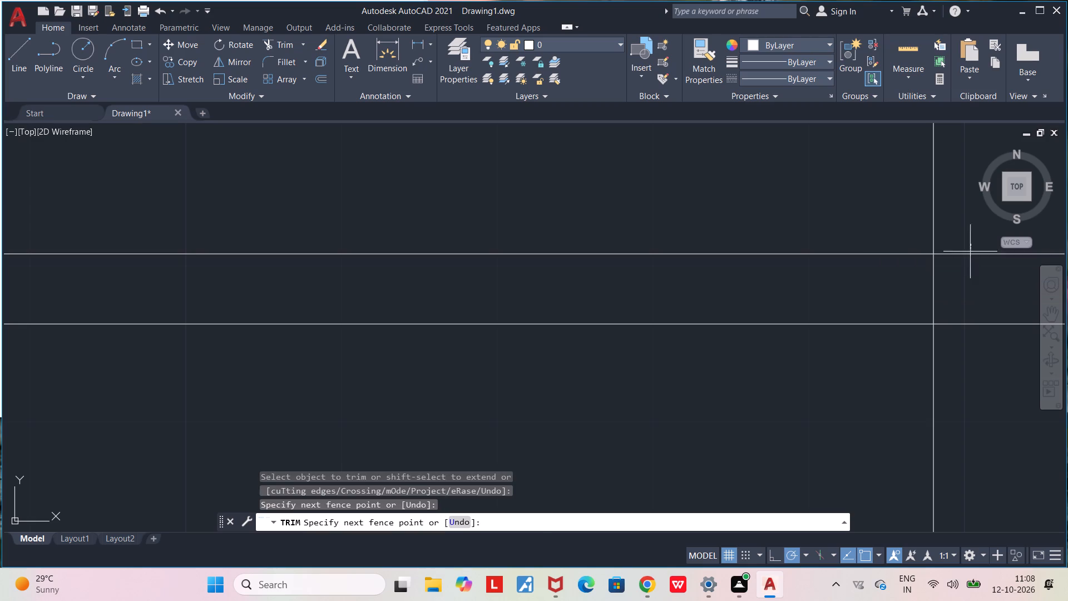
pyautogui.moveTo(970, 261); pyautogui.dragTo(975, 343)
pyautogui.moveTo(953, 294); pyautogui.dragTo(912, 292)
pyautogui.scroll(-4, 913, 292)
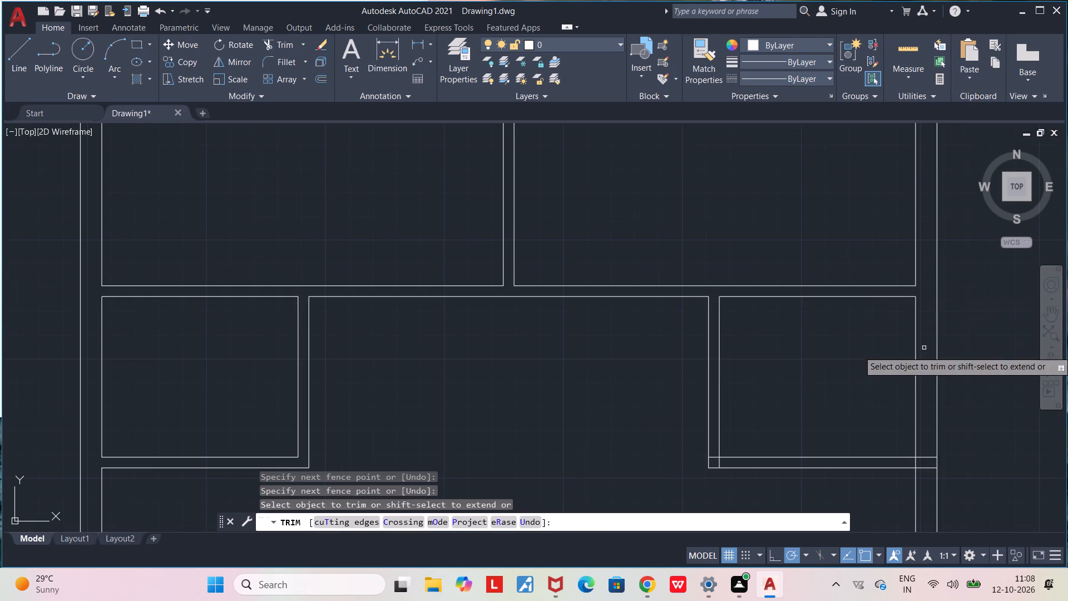
# Trim the overlapping lines at both ends of the small right middle room's bottom wall, including its junction with the right outer wall.
pyautogui.moveTo(908, 348); pyautogui.dragTo(829, 194, button='middle')
pyautogui.scroll(3, 653, 323)
pyautogui.moveTo(591, 296); pyautogui.dragTo(535, 406, button='middle')
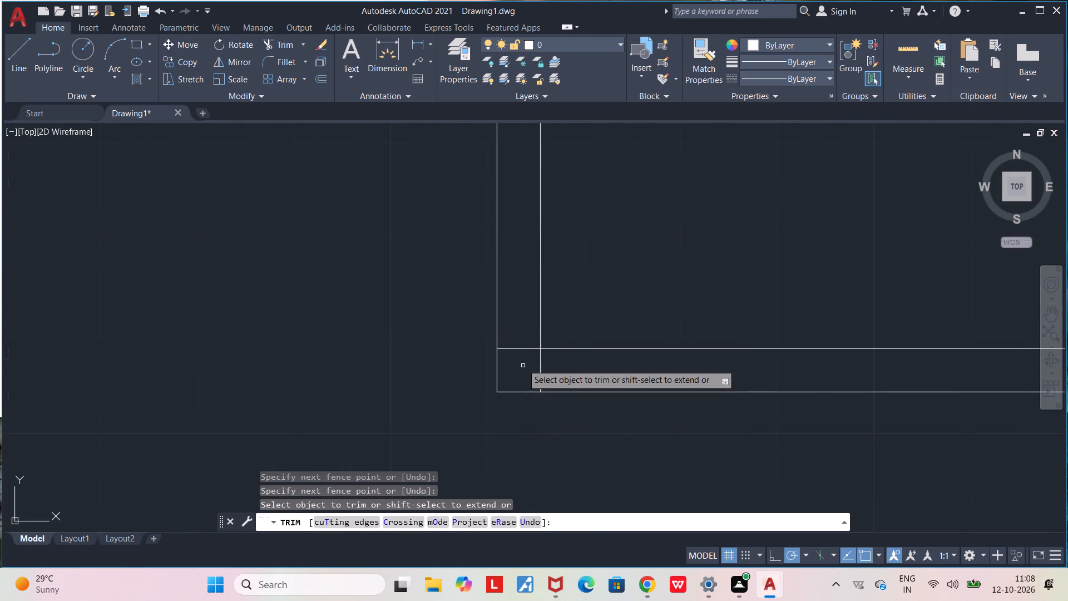
pyautogui.moveTo(513, 332); pyautogui.dragTo(548, 376)
pyautogui.moveTo(542, 369); pyautogui.dragTo(354, 339, button='middle')
pyautogui.scroll(-4, 354, 339)
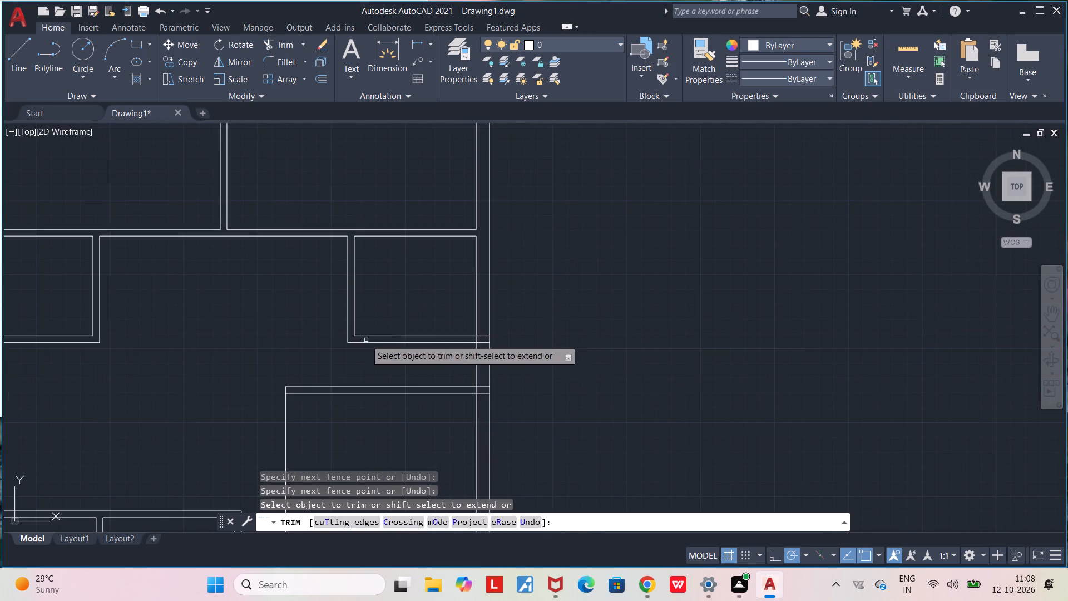
pyautogui.scroll(4, 508, 348)
pyautogui.moveTo(340, 251); pyautogui.dragTo(332, 356)
pyautogui.moveTo(317, 302); pyautogui.dragTo(285, 301)
pyautogui.scroll(-4, 304, 304)
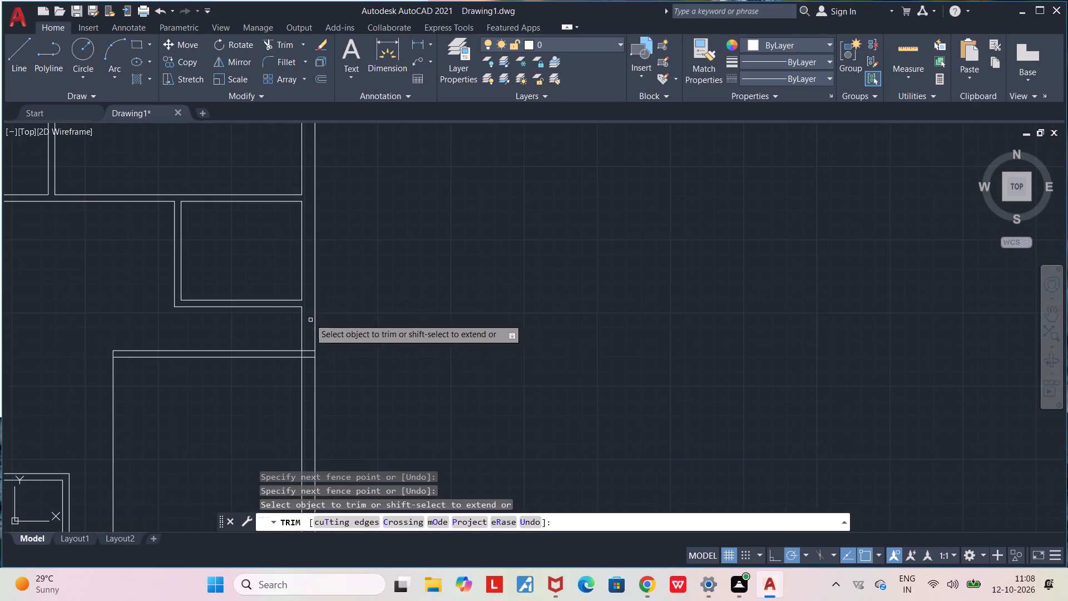
# Trim the overlapping lines where the horizontal wall below the small right middle room meets the right outer wall.
pyautogui.moveTo(326, 345); pyautogui.dragTo(520, 243, button='middle')
pyautogui.scroll(-2, 528, 243)
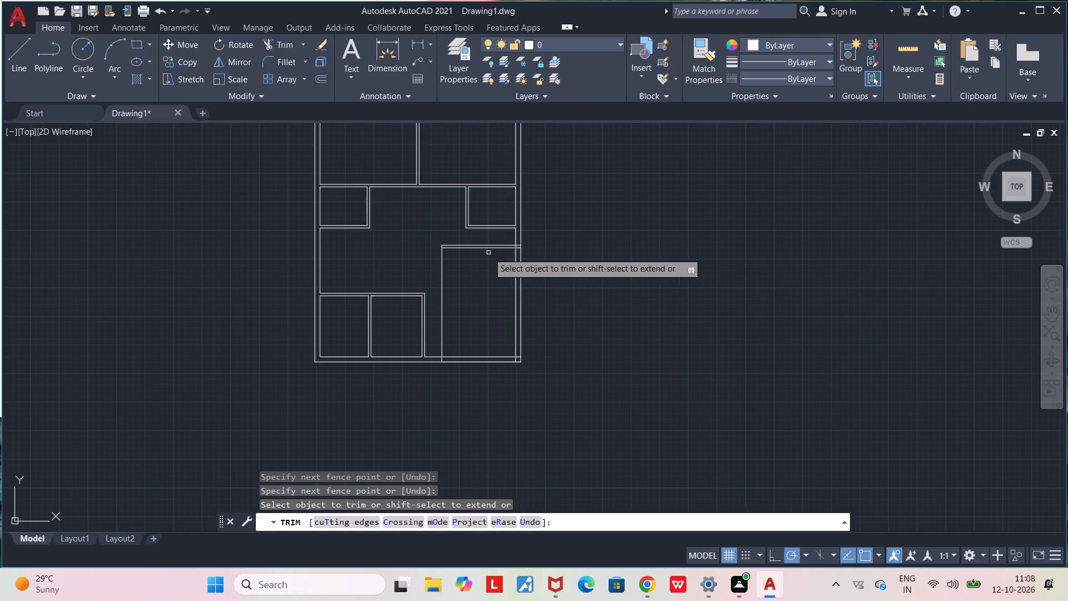
pyautogui.scroll(1, 488, 253)
pyautogui.moveTo(491, 253); pyautogui.dragTo(507, 312, button='middle')
pyautogui.scroll(3, 553, 287)
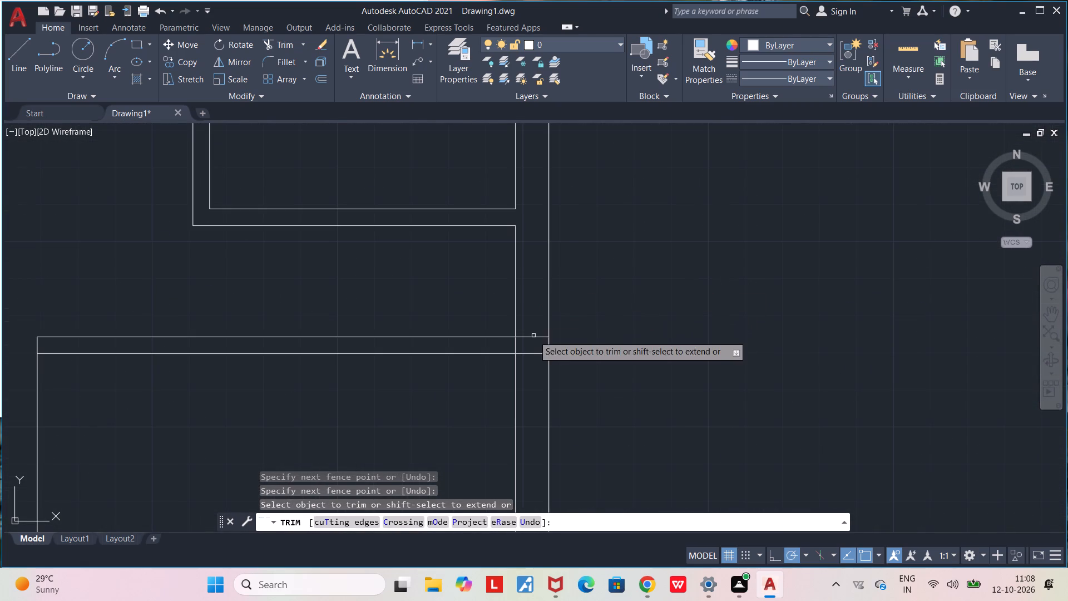
pyautogui.moveTo(528, 324); pyautogui.dragTo(531, 369)
pyautogui.moveTo(447, 350); pyautogui.dragTo(577, 306, button='middle')
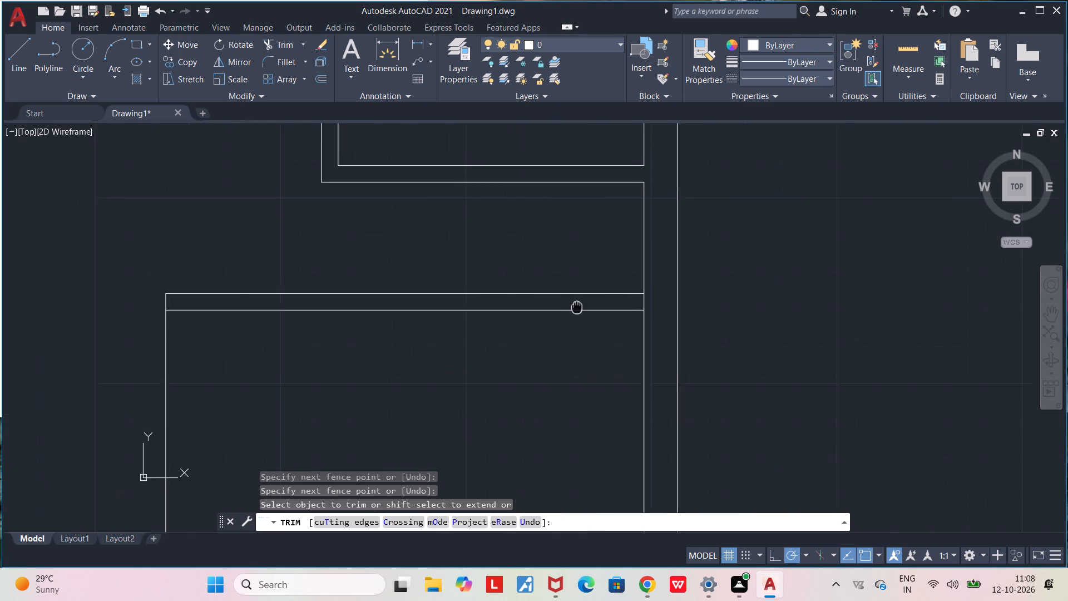
pyautogui.moveTo(577, 306); pyautogui.dragTo(584, 302, button='middle')
pyautogui.scroll(3, 669, 293)
pyautogui.moveTo(612, 306); pyautogui.dragTo(570, 309)
pyautogui.scroll(-5, 570, 309)
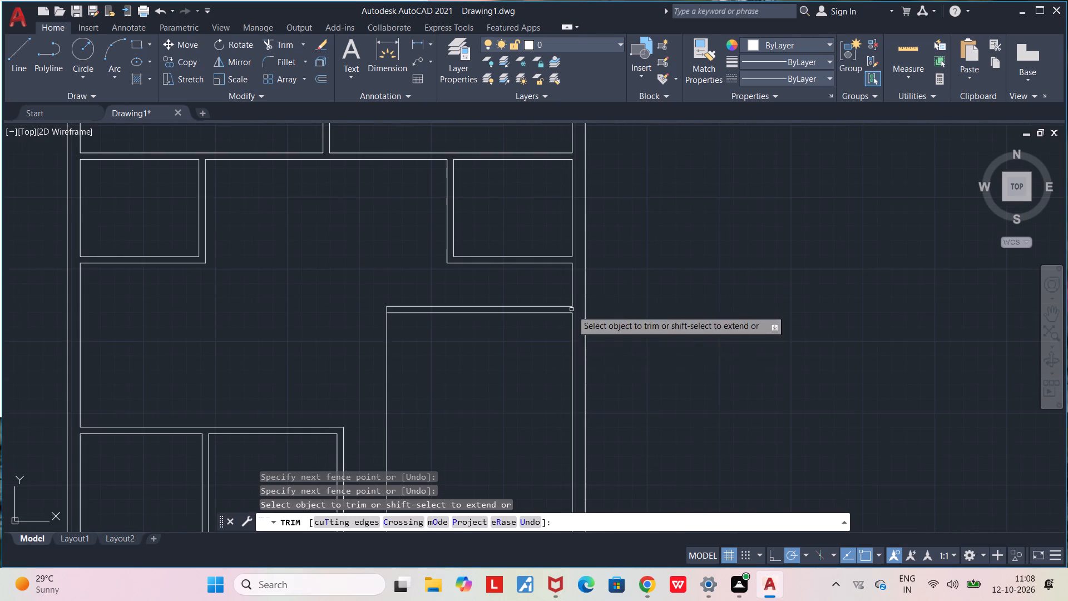
# Trim away the vertical line running down from that wall's free end, including its leftover stub inside the bottom outer wall.
pyautogui.moveTo(595, 356); pyautogui.dragTo(686, 201, button='middle')
pyautogui.moveTo(493, 284); pyautogui.dragTo(473, 286)
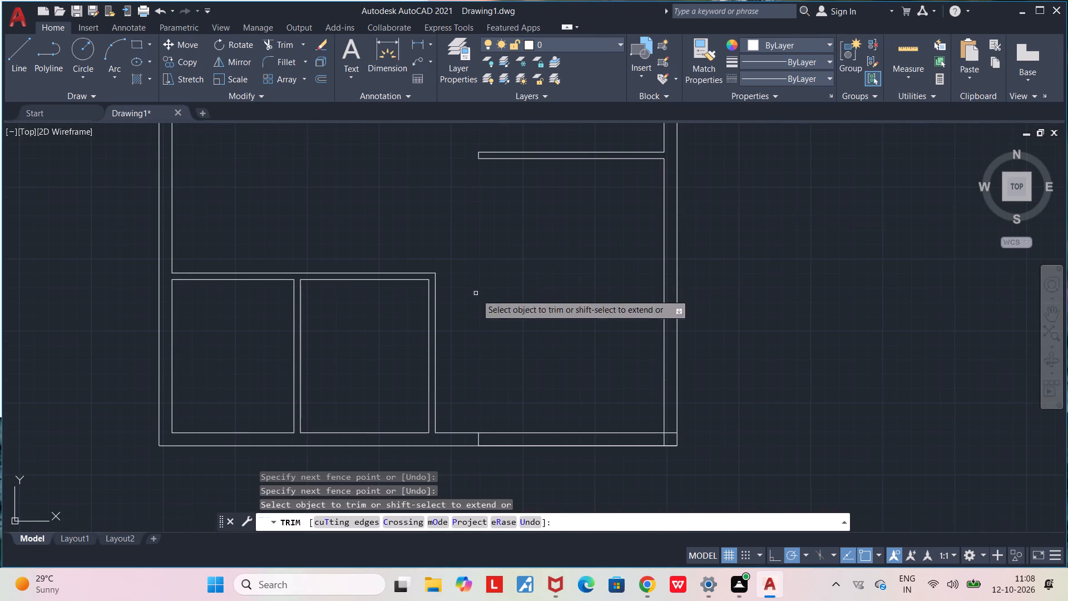
pyautogui.moveTo(560, 329); pyautogui.dragTo(575, 218, button='middle')
pyautogui.scroll(1, 586, 238)
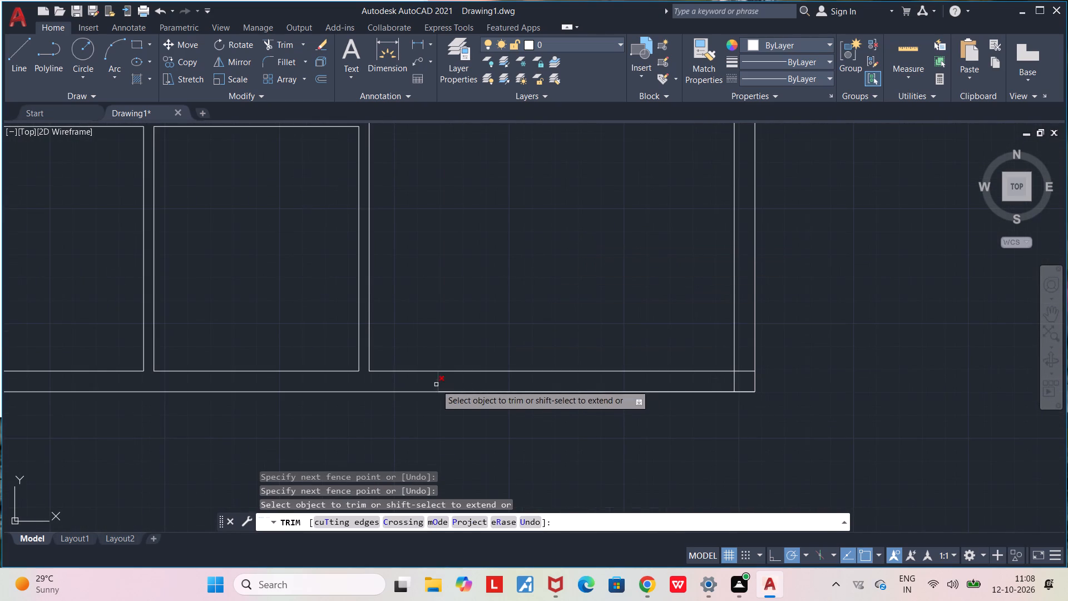
pyautogui.click(436, 385)
# Trim the crossing inner wall lines at the bottom-right corner of the outer wall and end the Trim command.
pyautogui.moveTo(732, 383); pyautogui.dragTo(747, 368)
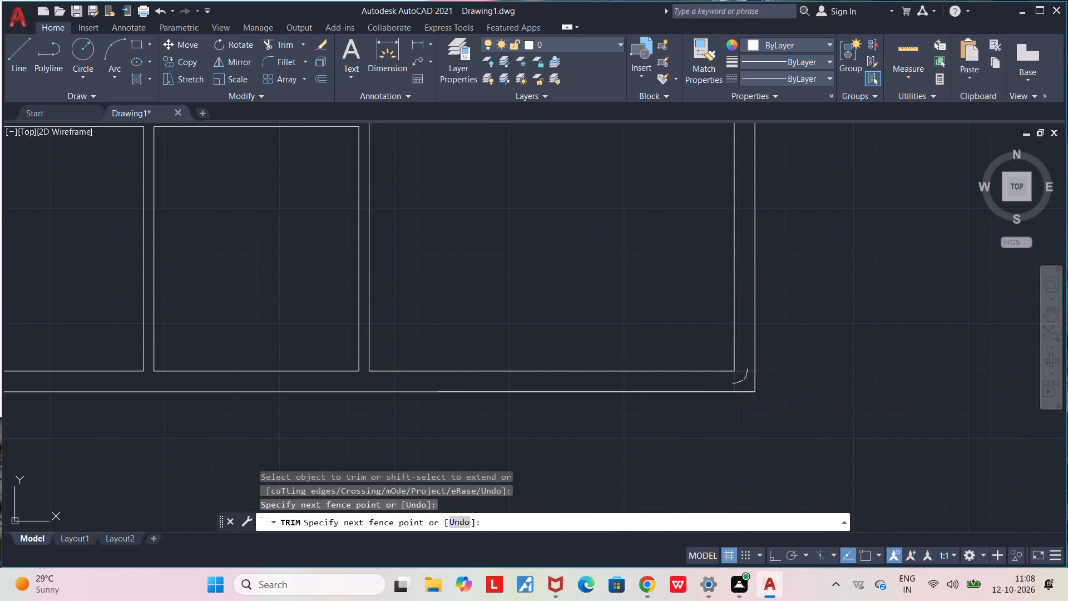
pyautogui.scroll(-4, 744, 369)
pyautogui.scroll(3, 683, 330)
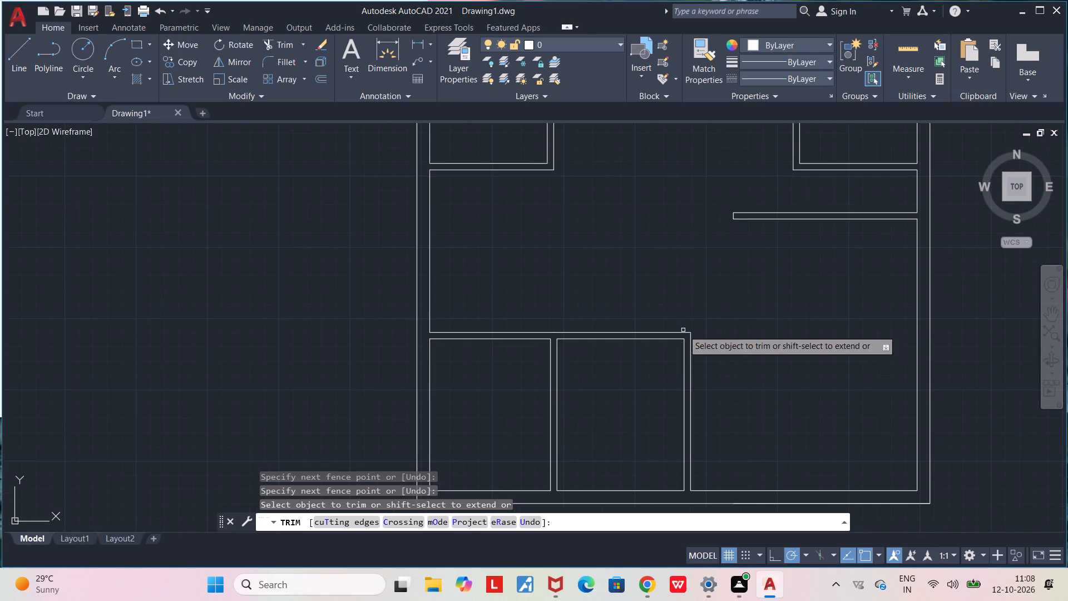
pyautogui.moveTo(680, 330); pyautogui.dragTo(610, 339, button='middle')
pyautogui.scroll(-3, 610, 339)
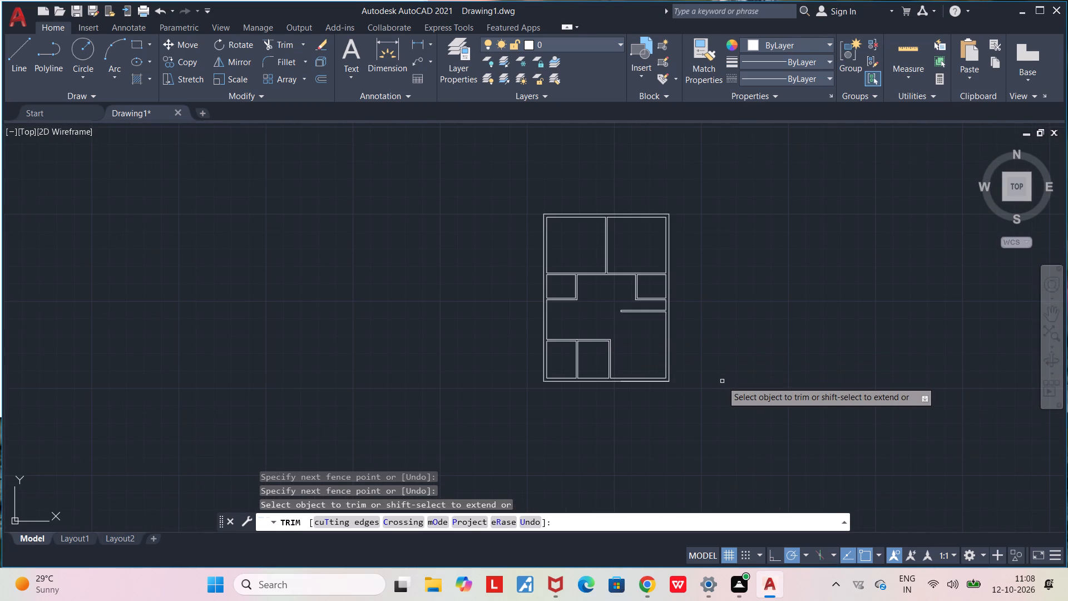
pyautogui.scroll(2, 625, 319)
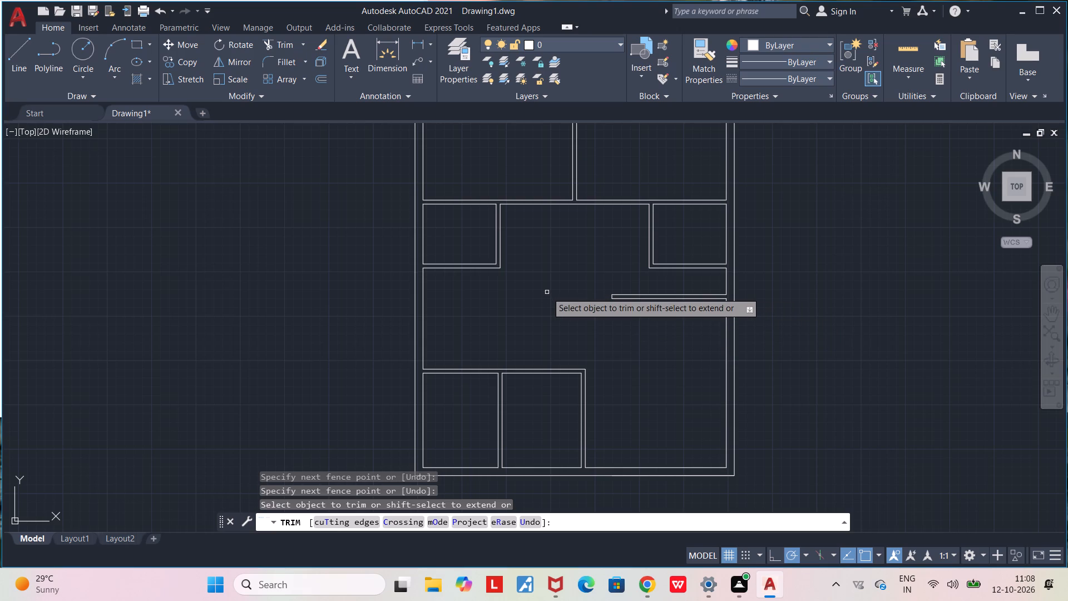
pyautogui.moveTo(550, 326); pyautogui.dragTo(538, 465, button='middle')
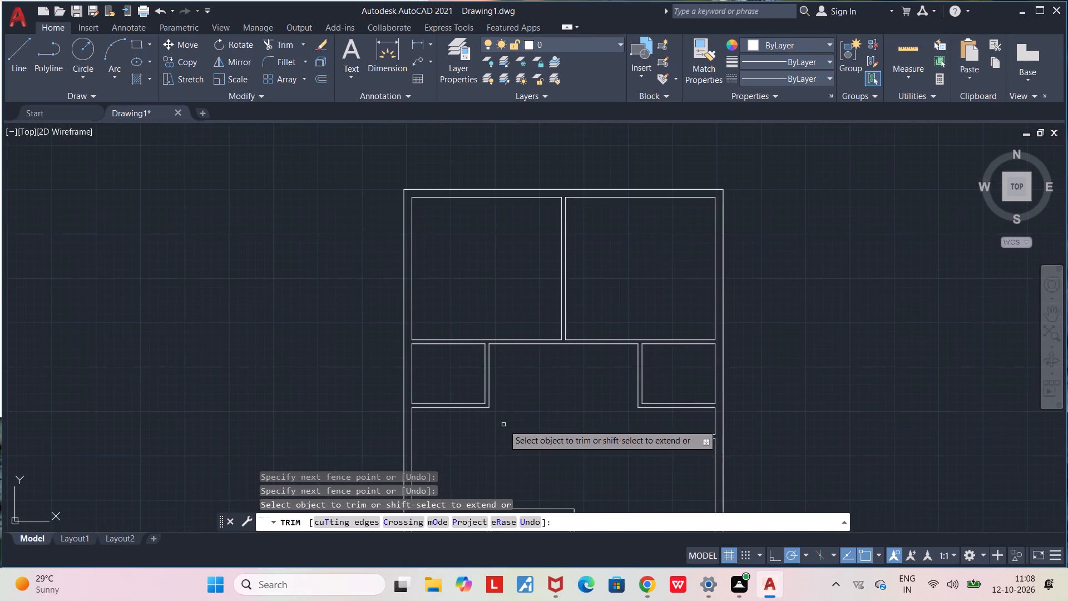
pyautogui.scroll(1, 503, 423)
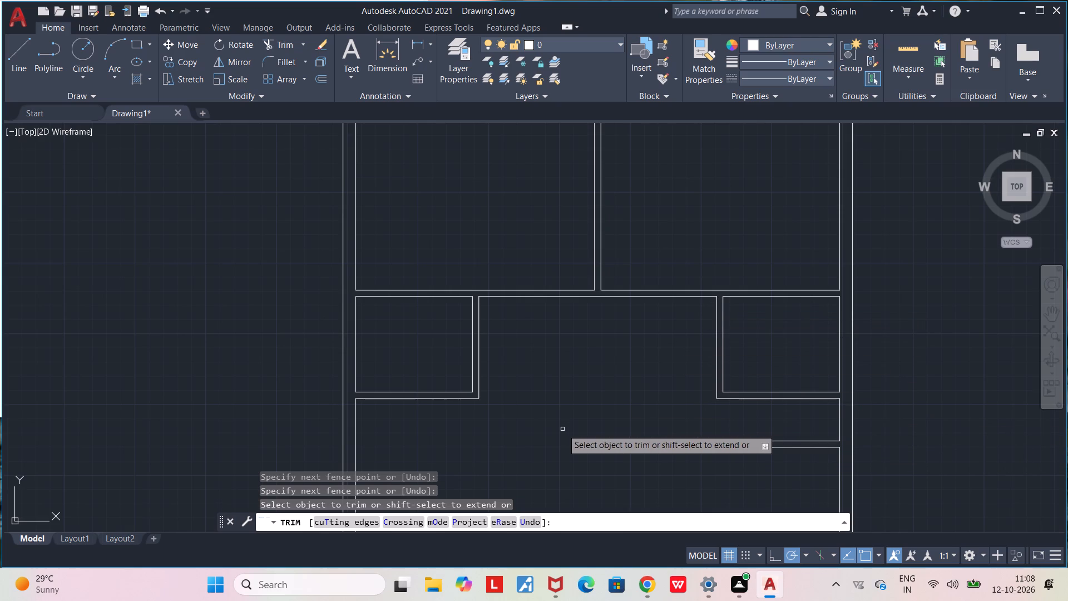
pyautogui.scroll(2, 813, 396)
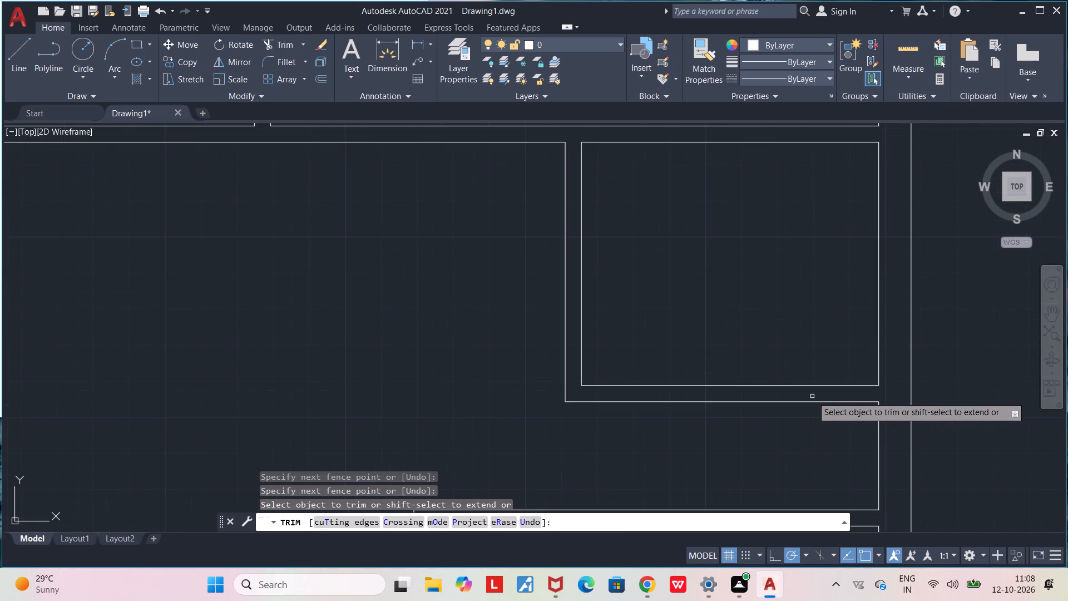
pyautogui.moveTo(792, 397); pyautogui.dragTo(641, 405, button='middle')
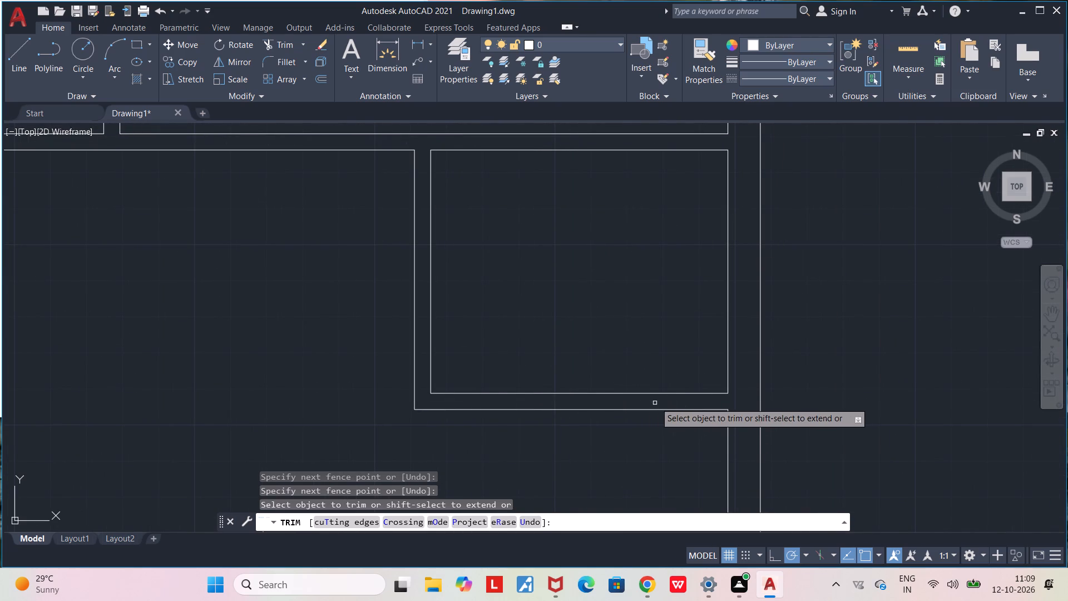
pyautogui.press('Escape')
pyautogui.press('Escape')
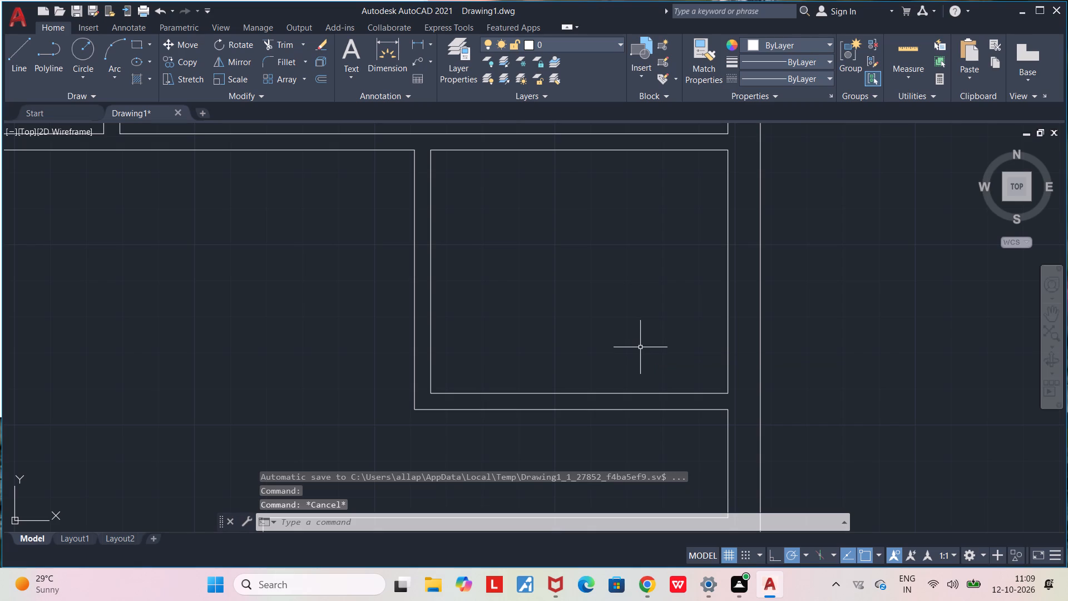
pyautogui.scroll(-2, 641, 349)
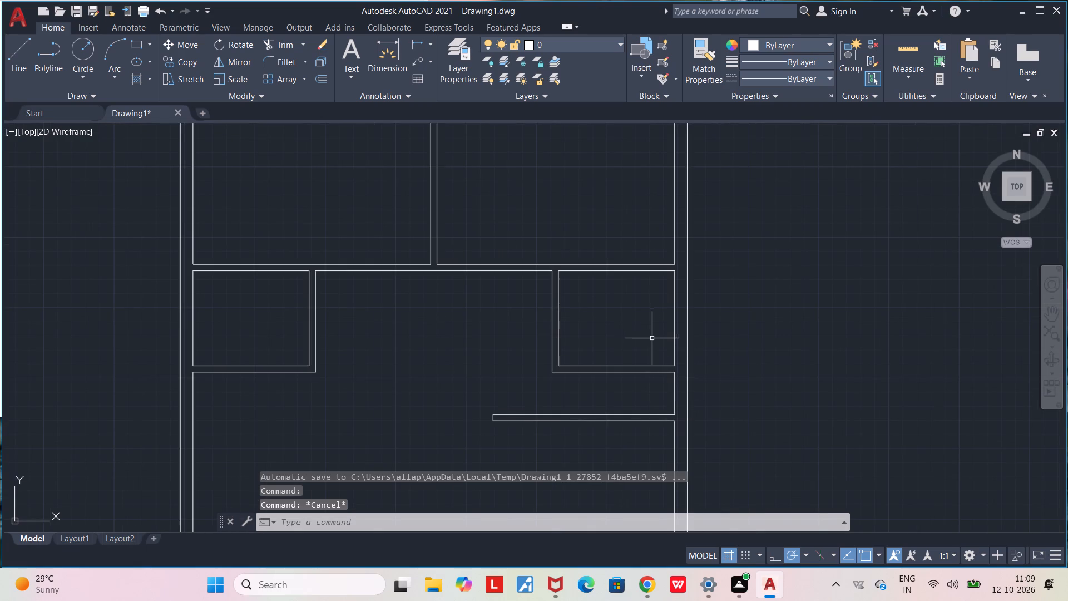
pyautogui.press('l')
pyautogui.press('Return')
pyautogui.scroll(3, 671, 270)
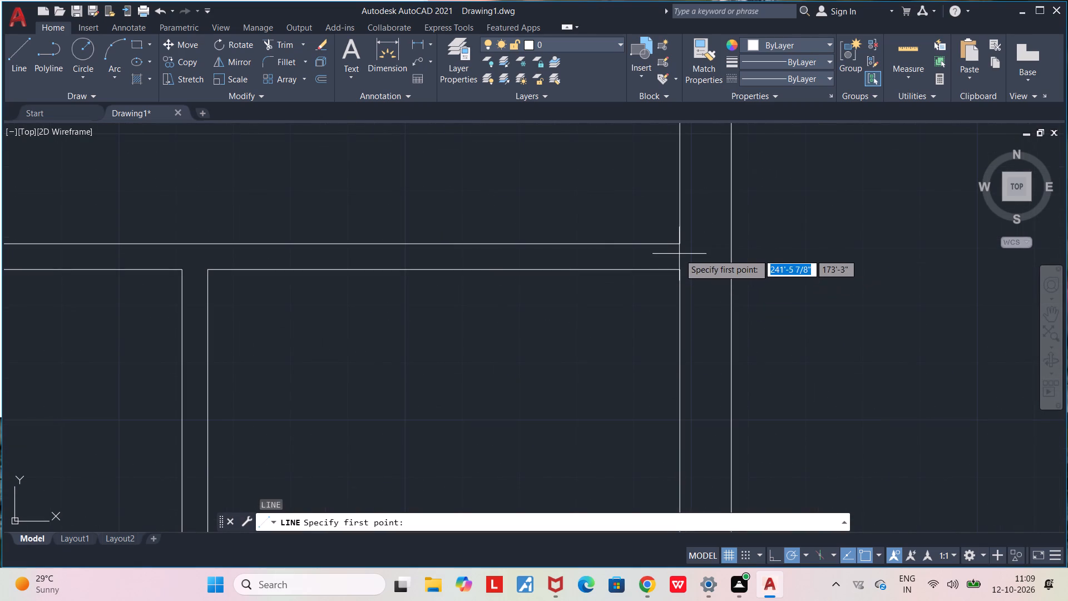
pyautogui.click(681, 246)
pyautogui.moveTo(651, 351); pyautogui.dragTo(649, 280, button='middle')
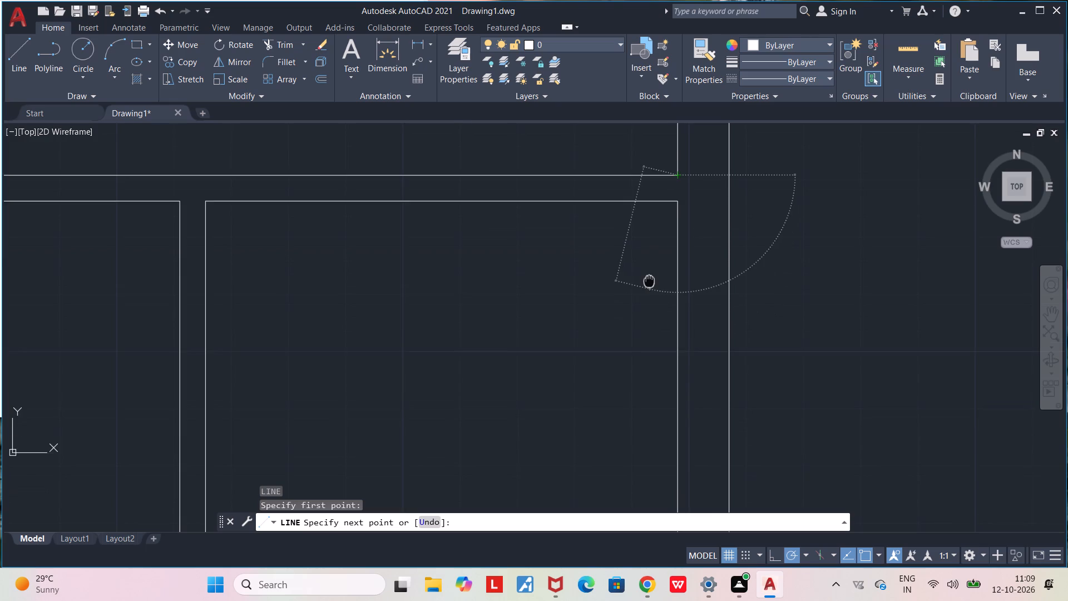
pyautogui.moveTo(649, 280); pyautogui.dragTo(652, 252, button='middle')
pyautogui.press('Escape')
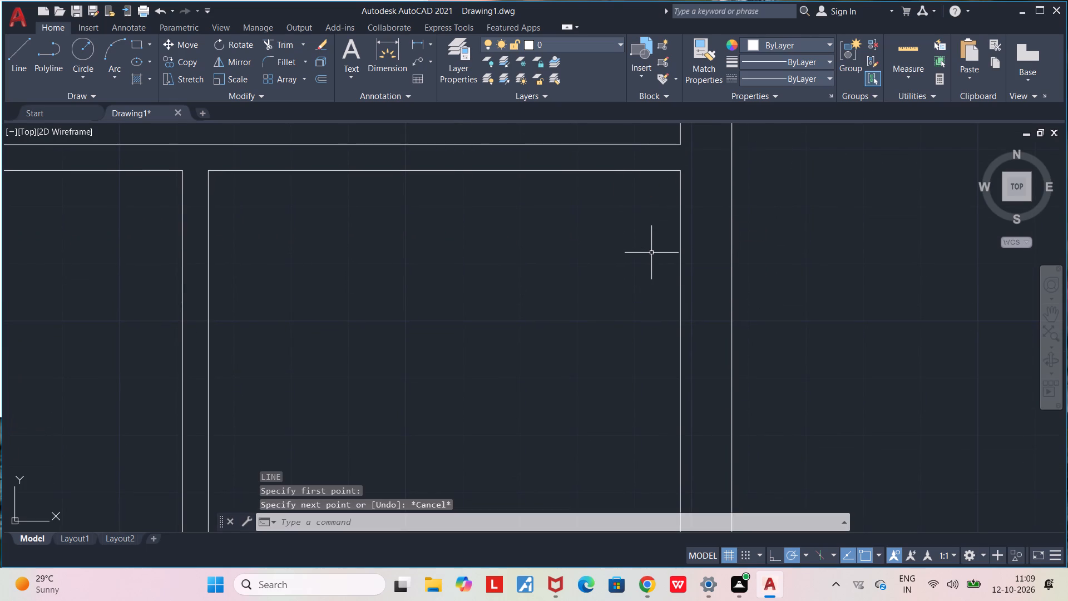
# Draw a line 8' down from the small right middle room's inner top-right corner, along the outer wall's inner face.
pyautogui.press('l')
pyautogui.press('Return')
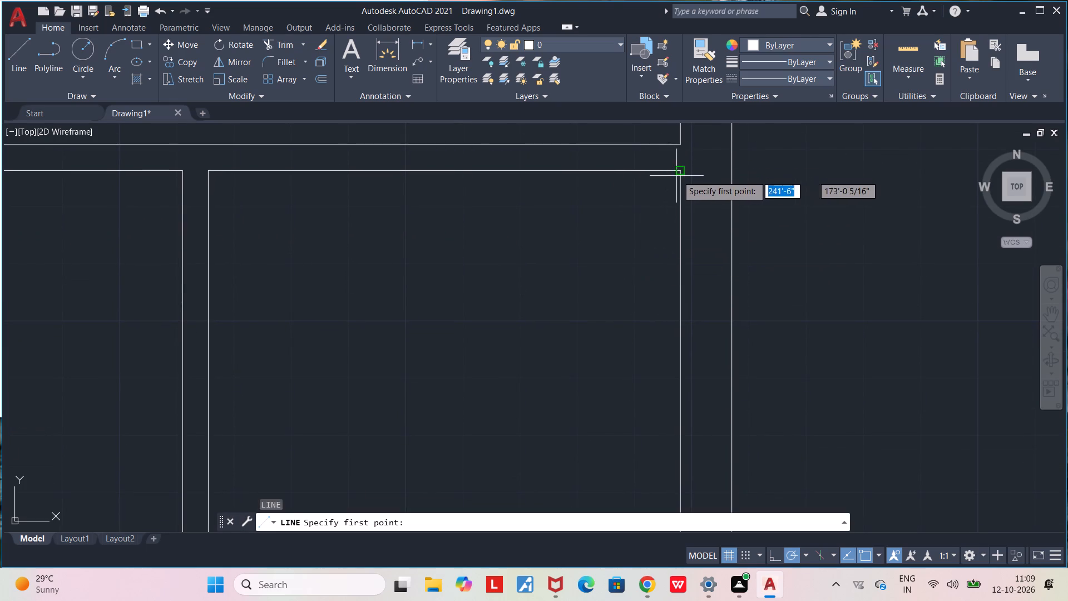
pyautogui.click(679, 172)
pyautogui.moveTo(679, 360); pyautogui.dragTo(684, 237, button='middle')
pyautogui.scroll(-4, 684, 236)
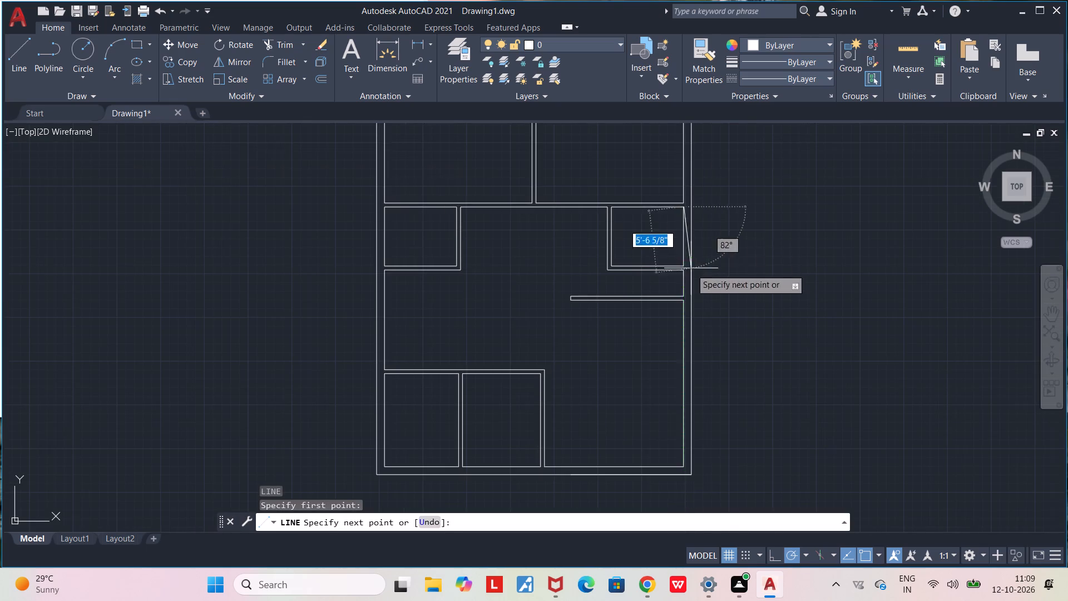
pyautogui.scroll(4, 683, 297)
pyautogui.moveTo(682, 294); pyautogui.dragTo(690, 392, button='middle')
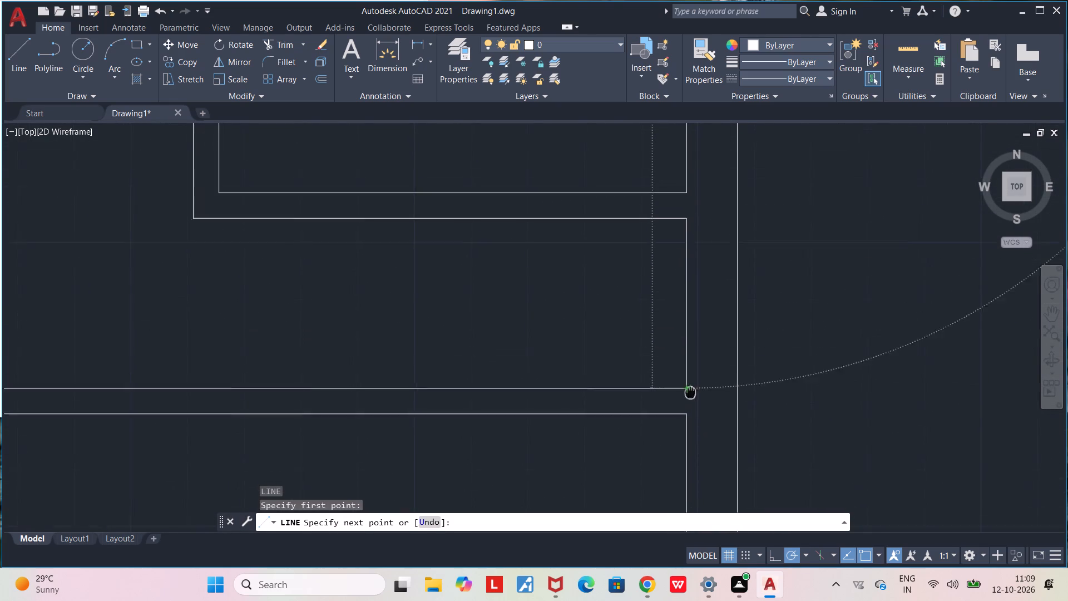
pyautogui.moveTo(690, 392); pyautogui.dragTo(690, 412, button='middle')
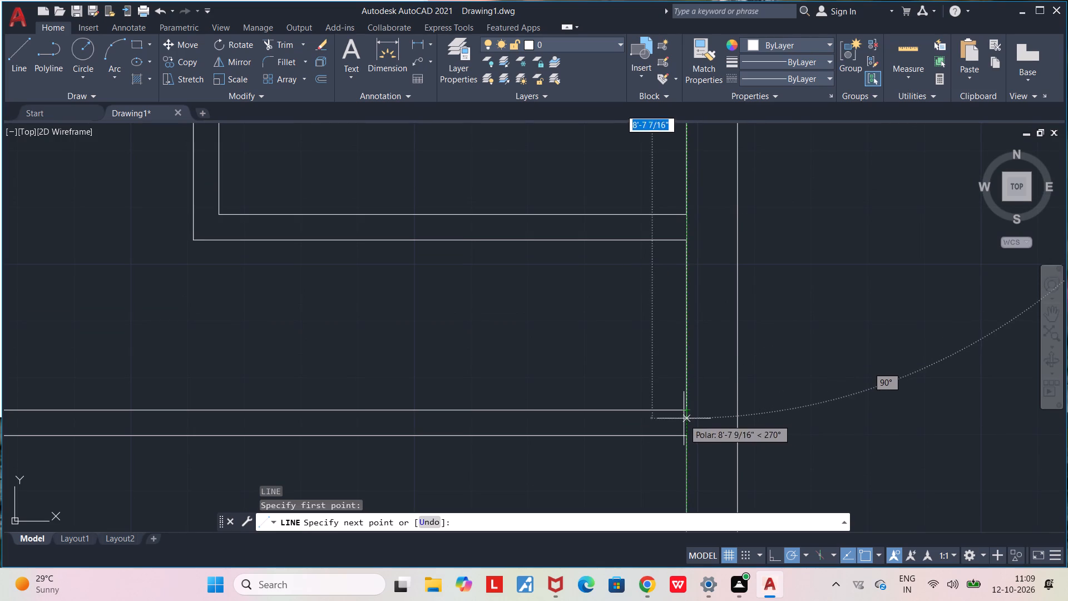
pyautogui.press('8')
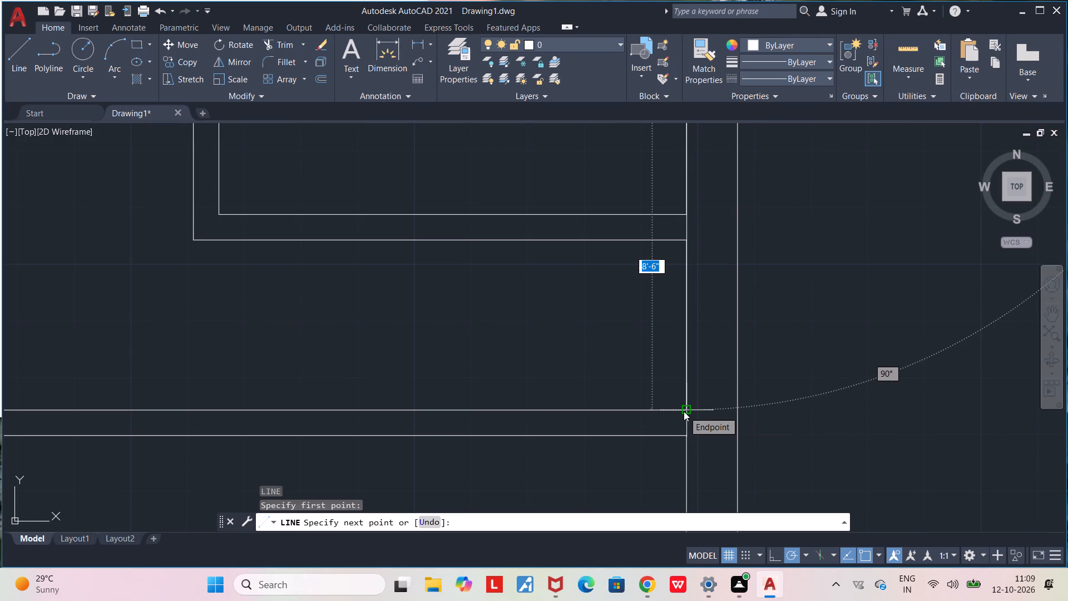
pyautogui.press("'")
pyautogui.press('Return')
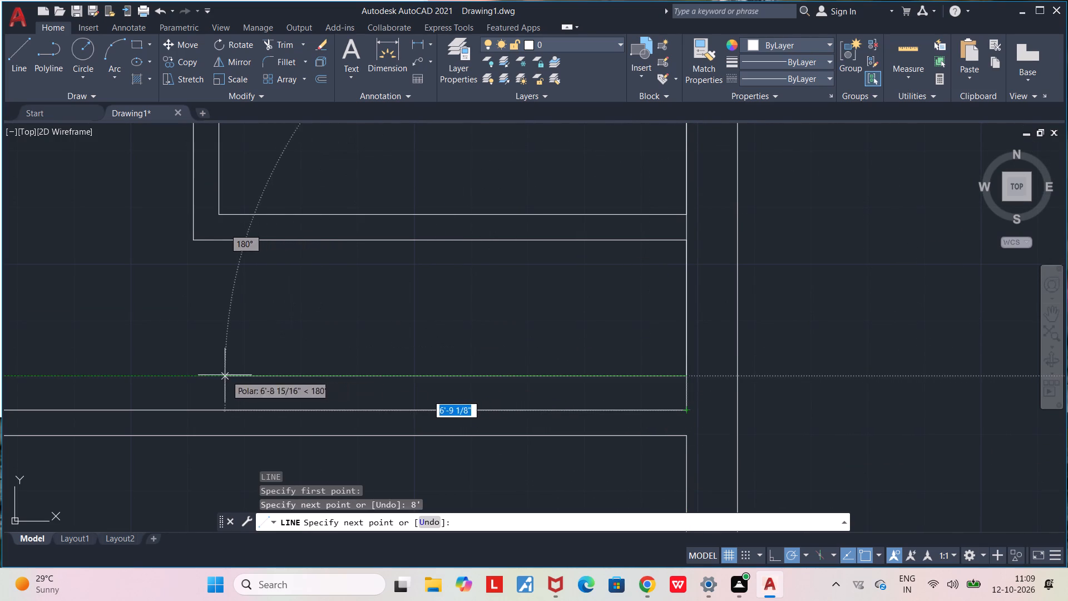
# Continue the line 6' to the left and 8' up to the wall below the upper rooms, finishing the 6' by 8' outline.
pyautogui.moveTo(204, 380); pyautogui.dragTo(228, 380, button='middle')
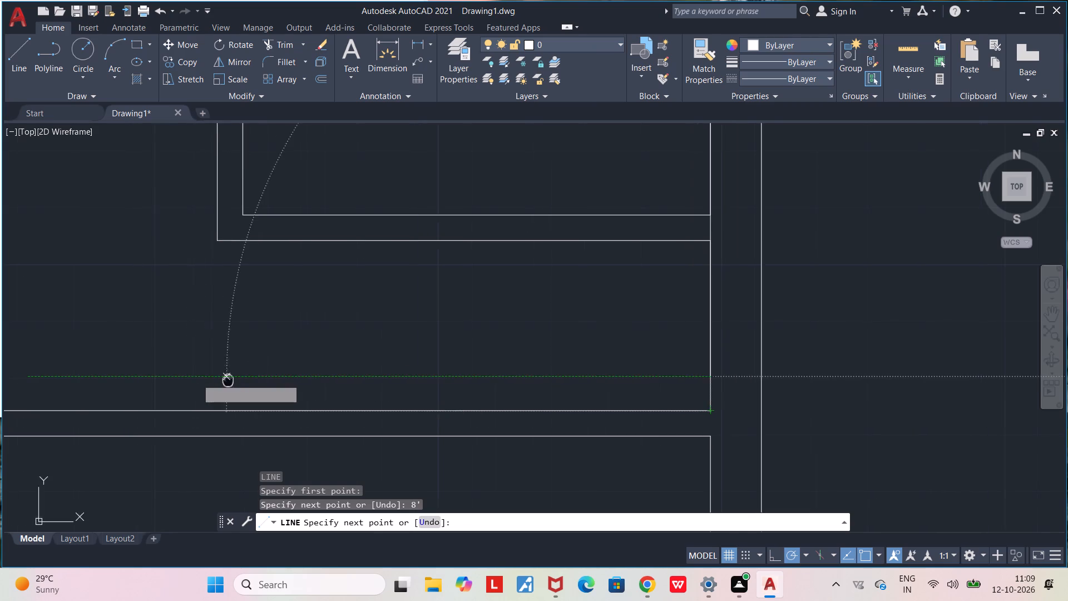
pyautogui.moveTo(228, 380); pyautogui.dragTo(560, 437, button='middle')
pyautogui.press('6')
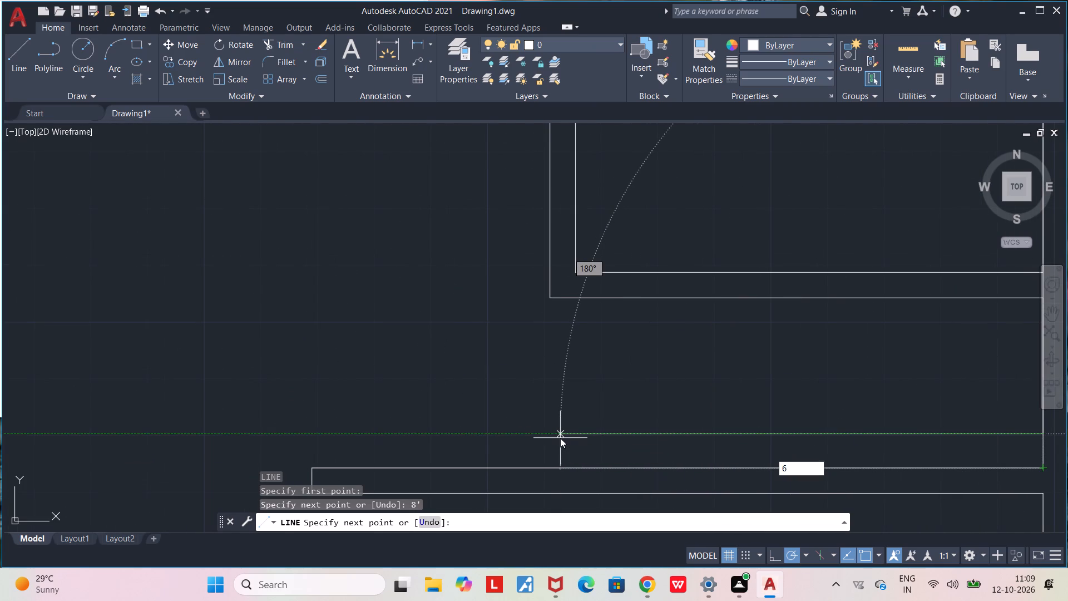
pyautogui.press("'")
pyautogui.press('Return')
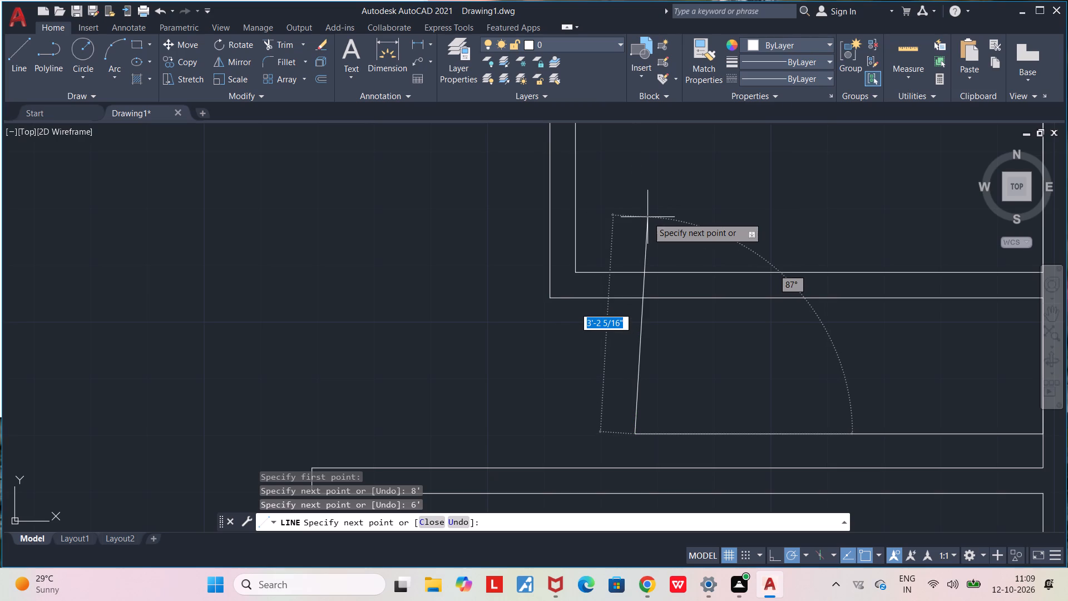
pyautogui.scroll(-2, 622, 215)
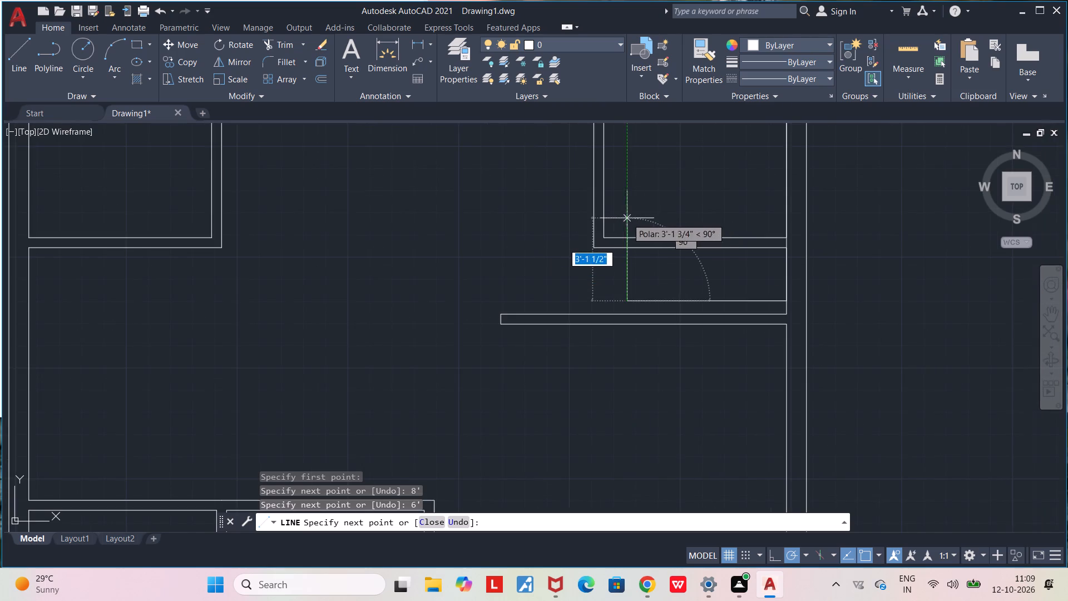
pyautogui.moveTo(629, 225); pyautogui.dragTo(625, 403, button='middle')
pyautogui.scroll(-1, 625, 403)
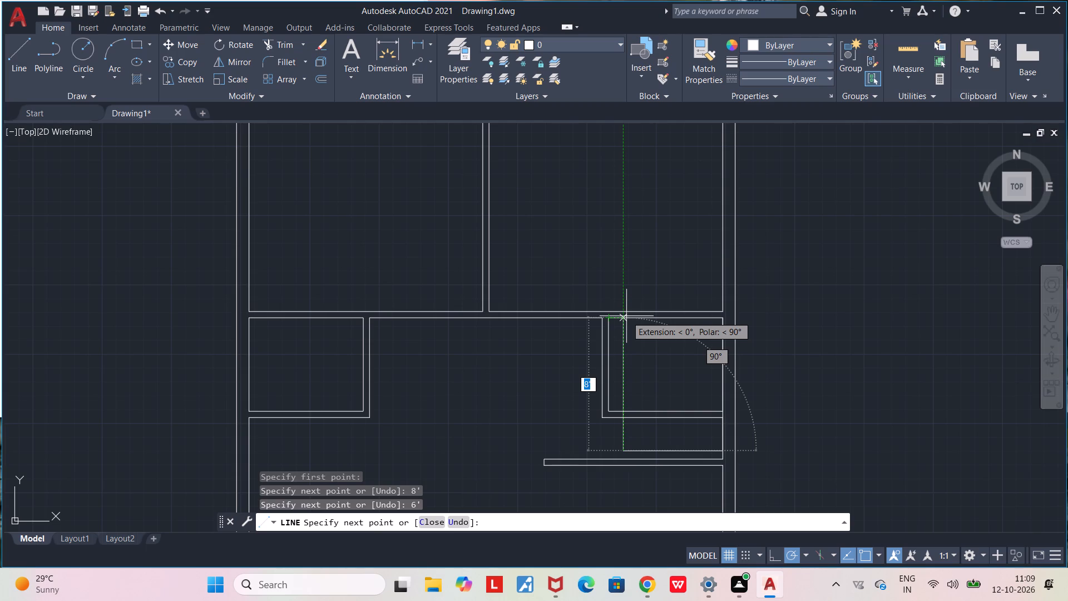
pyautogui.click(626, 316)
pyautogui.press('Escape')
pyautogui.press('Escape')
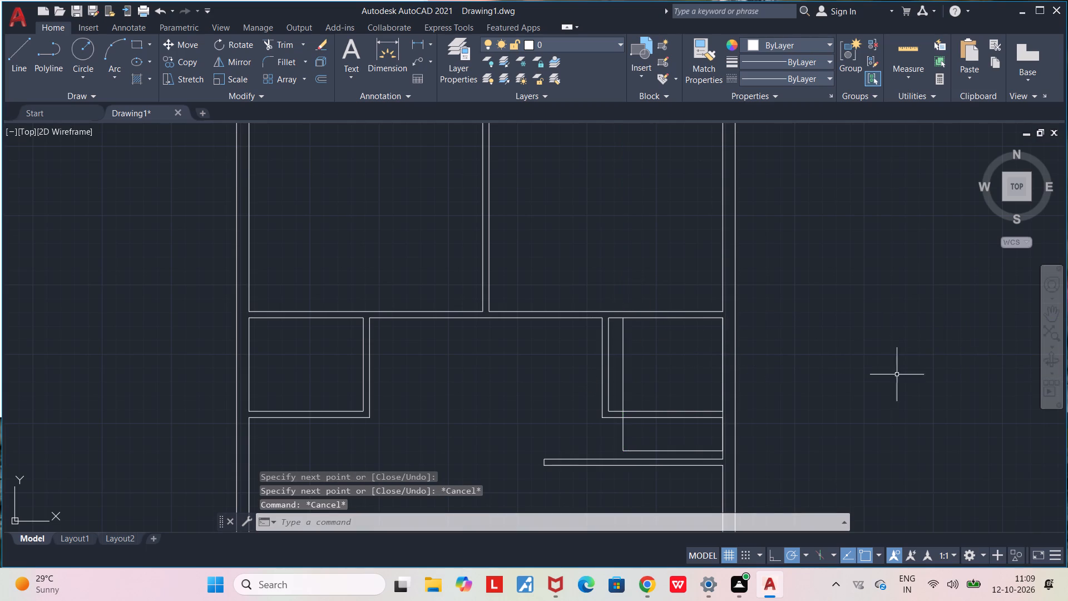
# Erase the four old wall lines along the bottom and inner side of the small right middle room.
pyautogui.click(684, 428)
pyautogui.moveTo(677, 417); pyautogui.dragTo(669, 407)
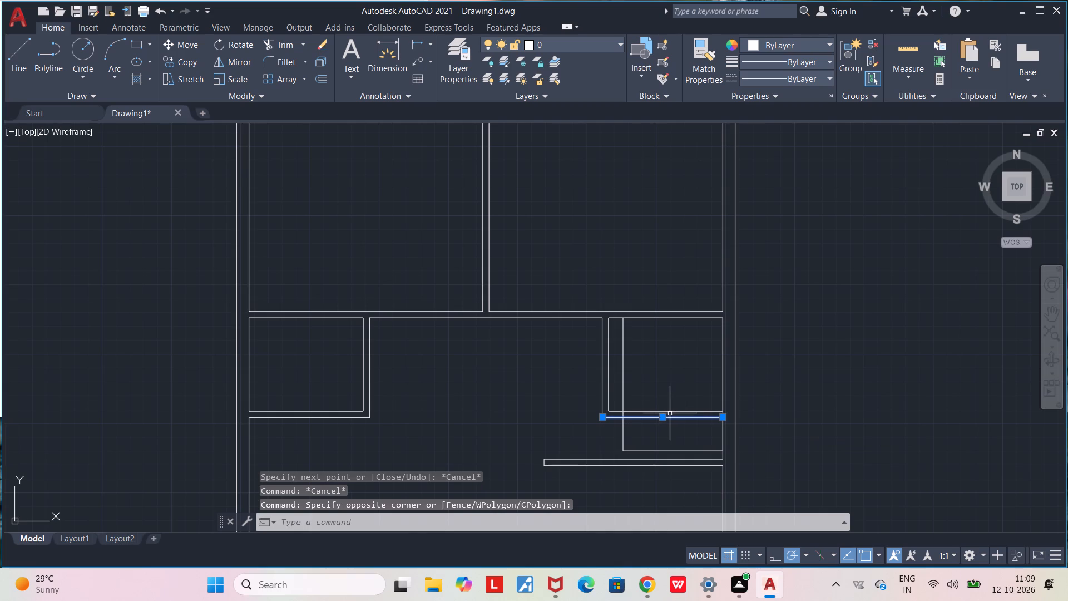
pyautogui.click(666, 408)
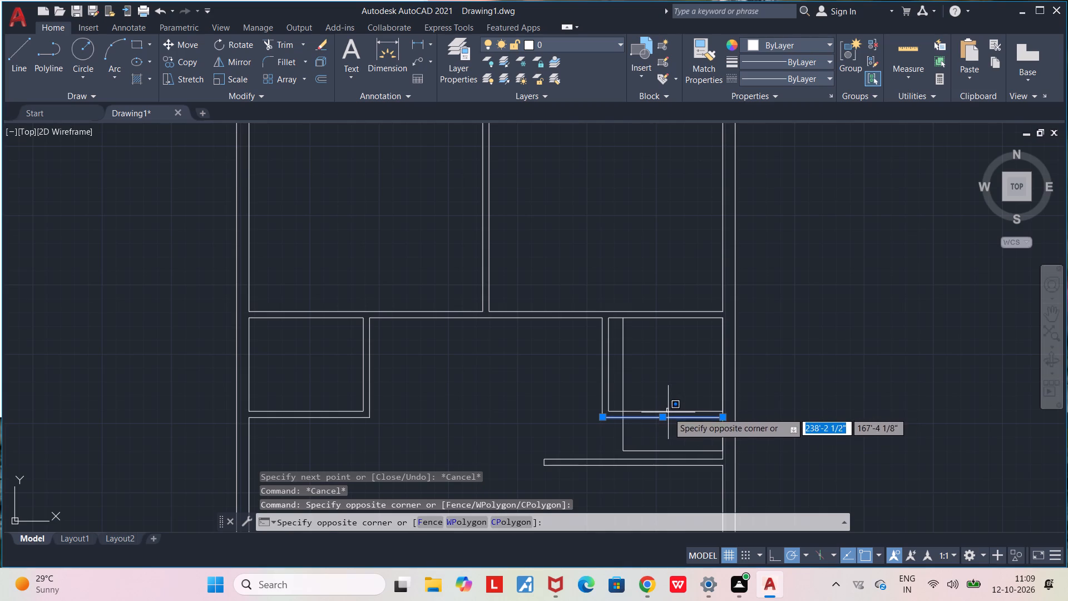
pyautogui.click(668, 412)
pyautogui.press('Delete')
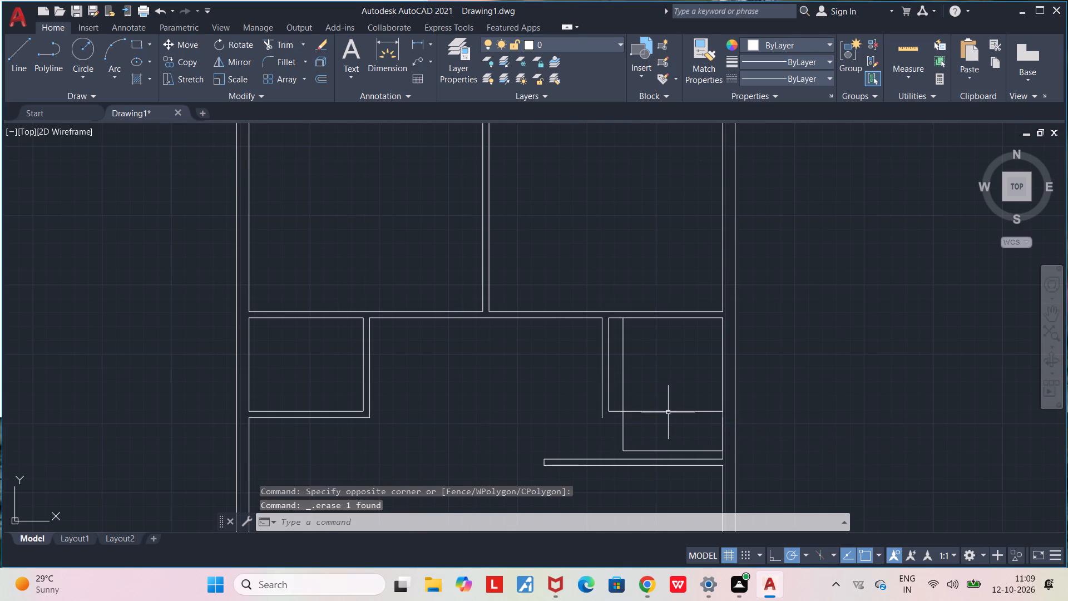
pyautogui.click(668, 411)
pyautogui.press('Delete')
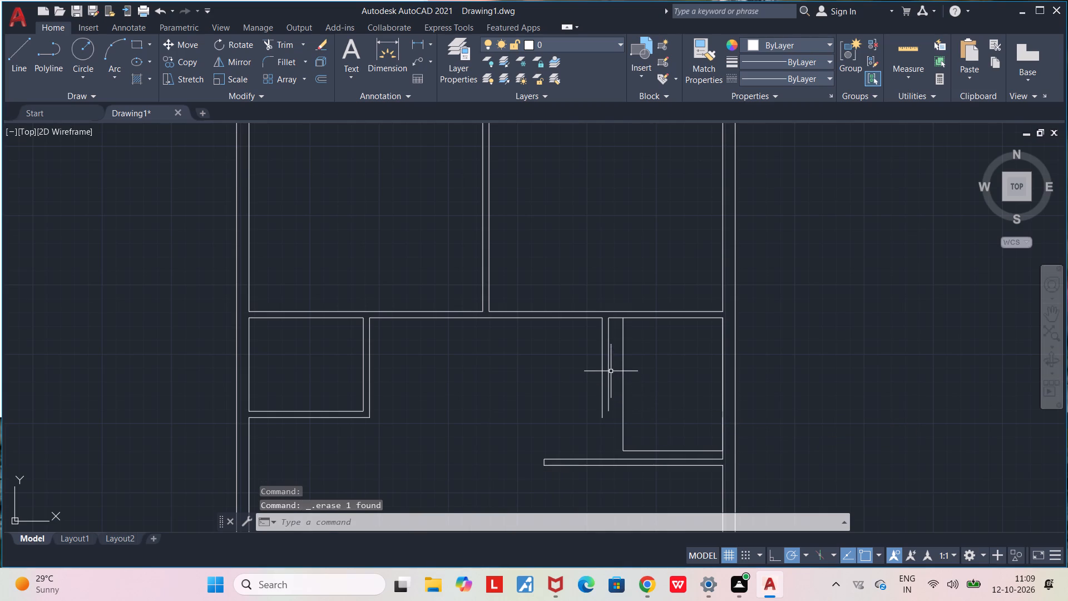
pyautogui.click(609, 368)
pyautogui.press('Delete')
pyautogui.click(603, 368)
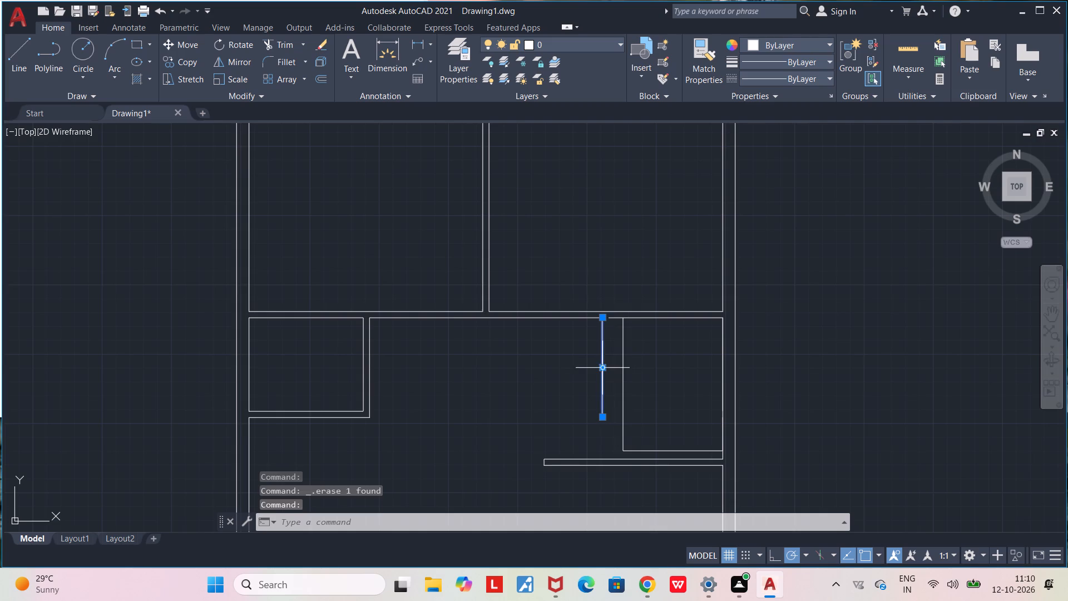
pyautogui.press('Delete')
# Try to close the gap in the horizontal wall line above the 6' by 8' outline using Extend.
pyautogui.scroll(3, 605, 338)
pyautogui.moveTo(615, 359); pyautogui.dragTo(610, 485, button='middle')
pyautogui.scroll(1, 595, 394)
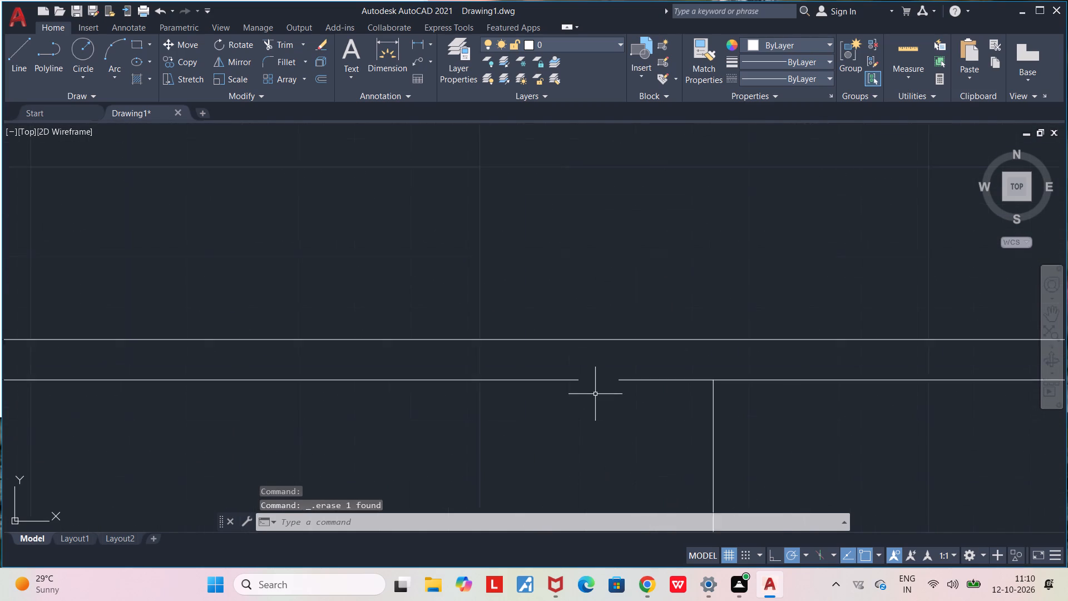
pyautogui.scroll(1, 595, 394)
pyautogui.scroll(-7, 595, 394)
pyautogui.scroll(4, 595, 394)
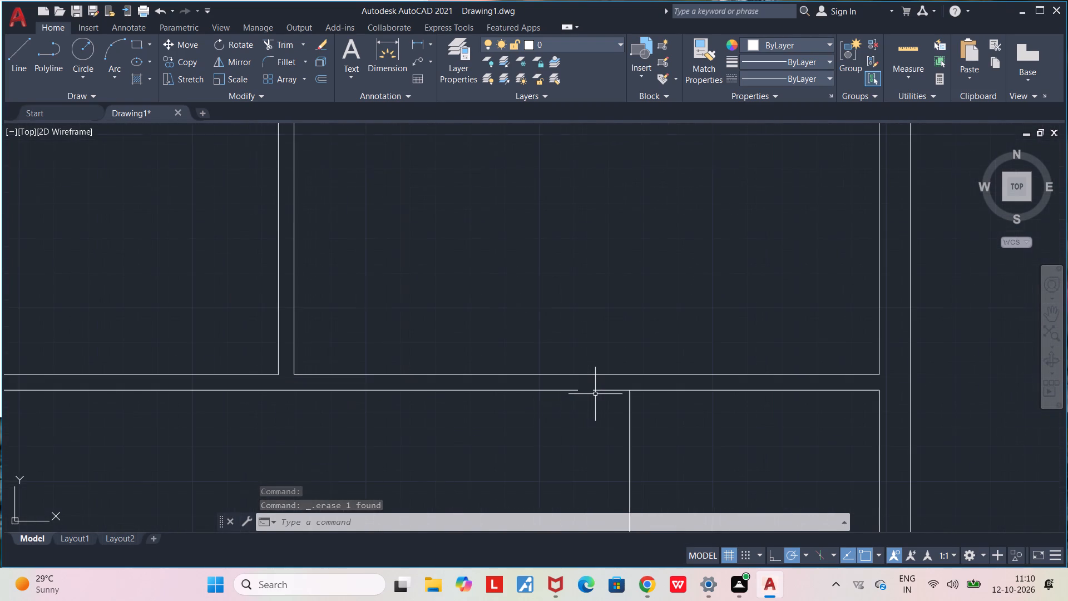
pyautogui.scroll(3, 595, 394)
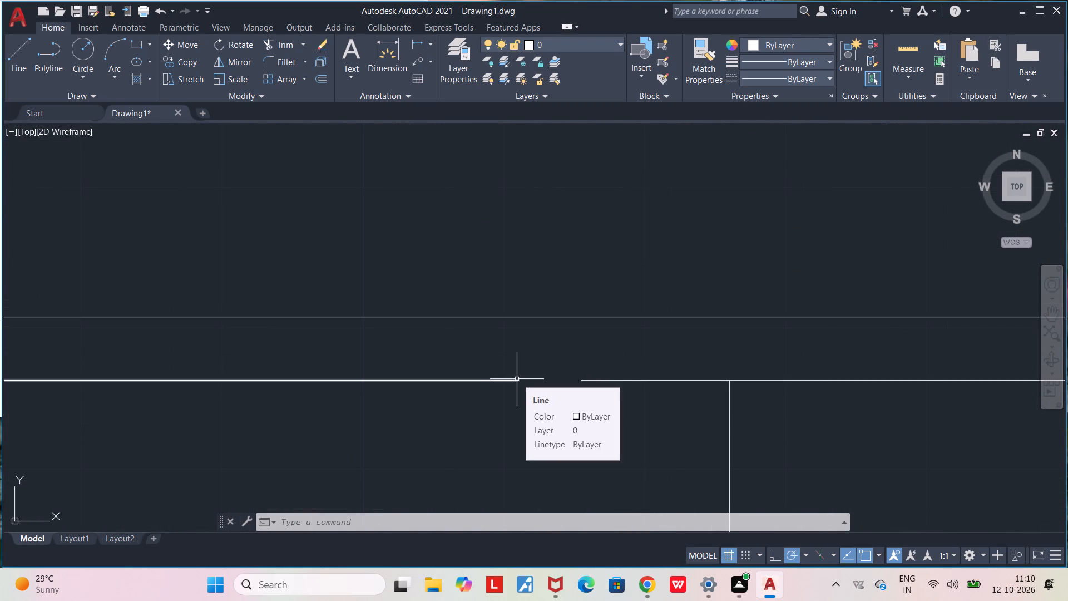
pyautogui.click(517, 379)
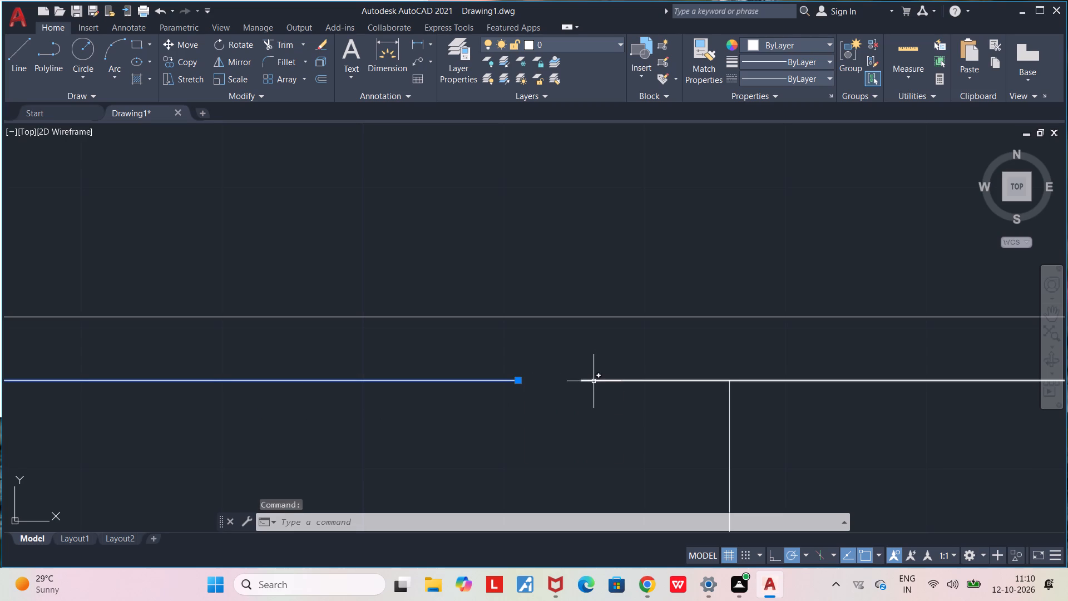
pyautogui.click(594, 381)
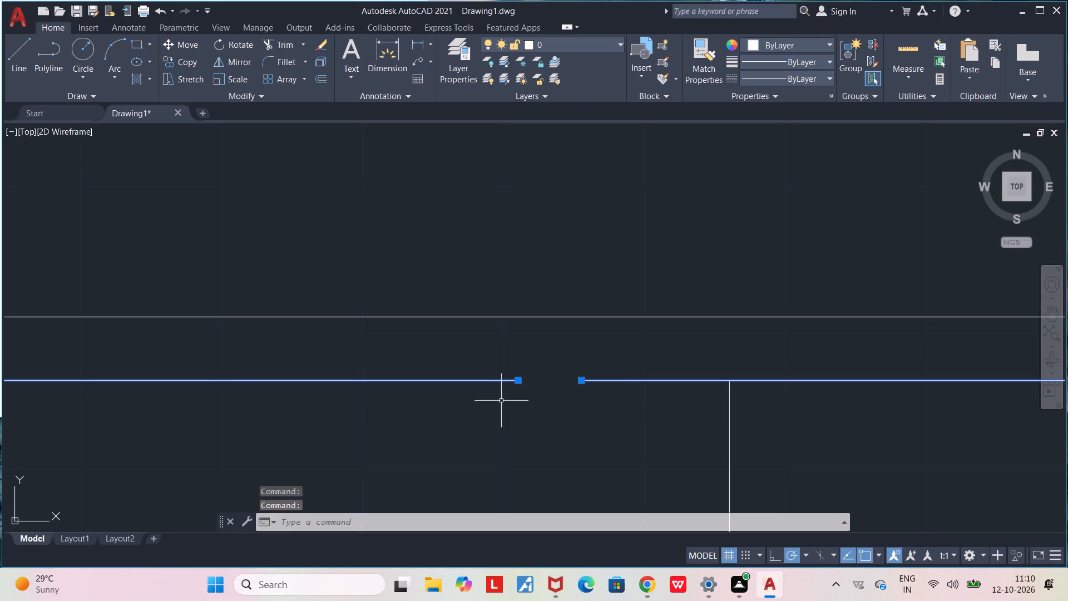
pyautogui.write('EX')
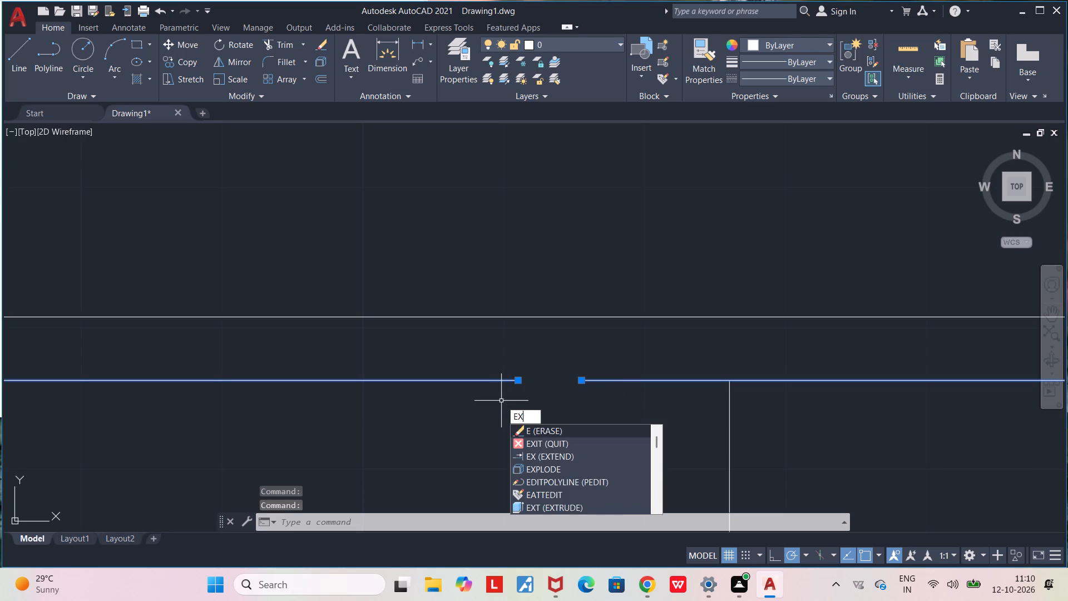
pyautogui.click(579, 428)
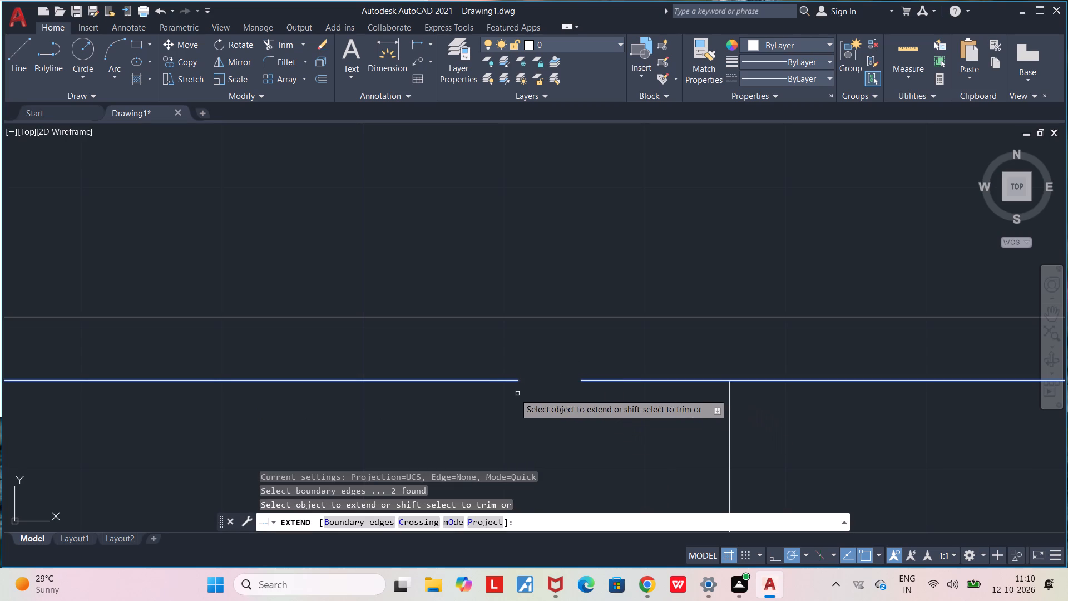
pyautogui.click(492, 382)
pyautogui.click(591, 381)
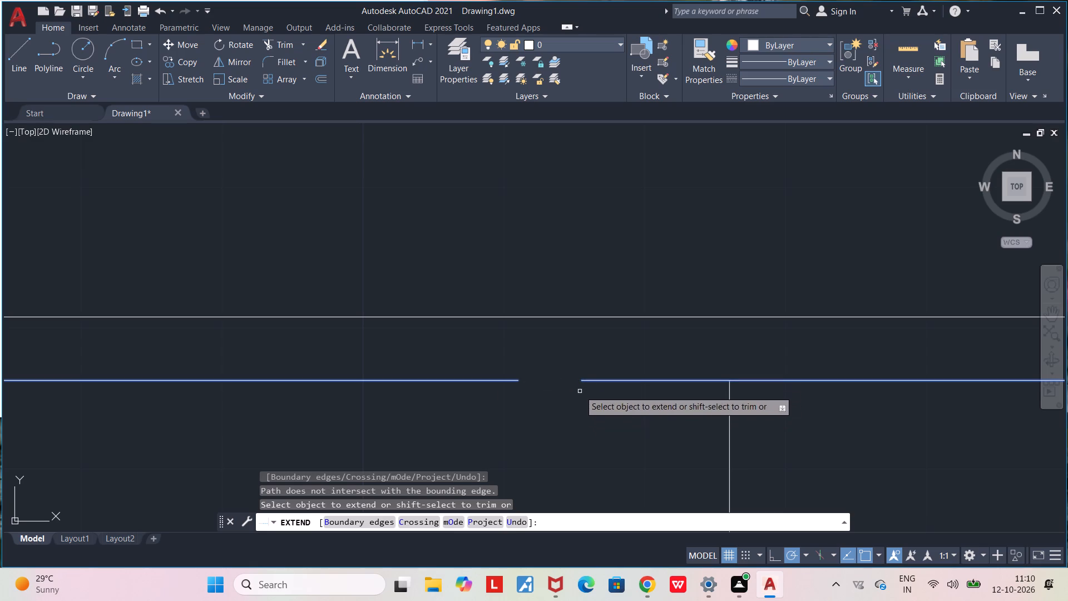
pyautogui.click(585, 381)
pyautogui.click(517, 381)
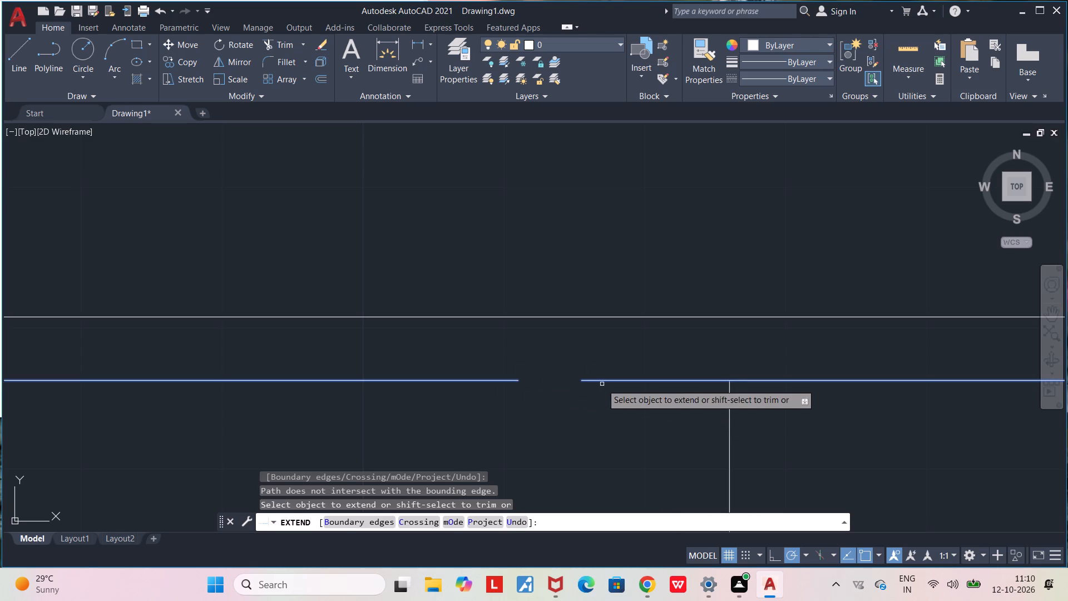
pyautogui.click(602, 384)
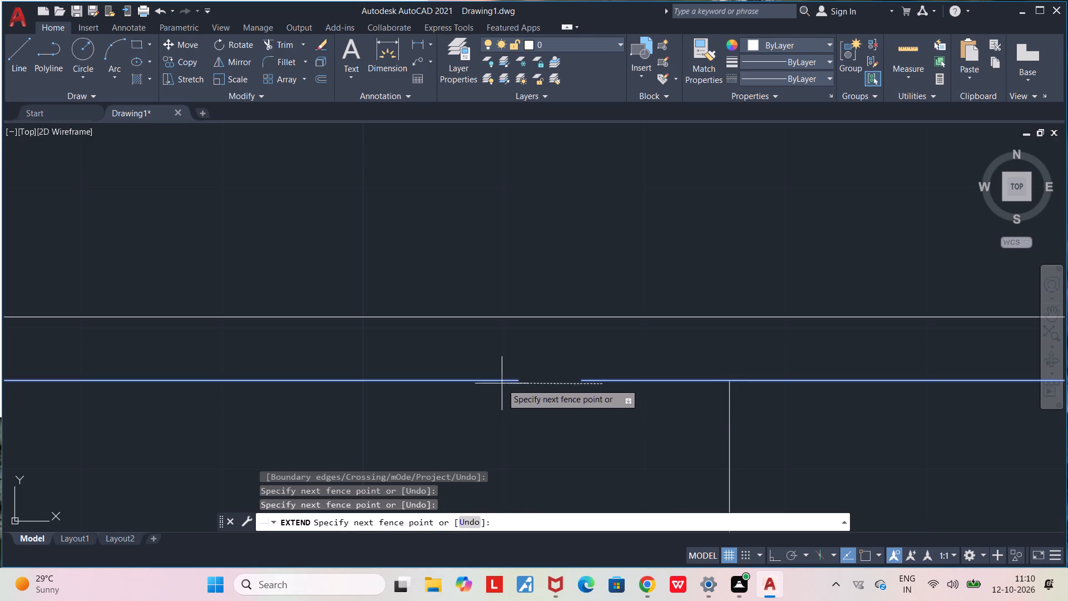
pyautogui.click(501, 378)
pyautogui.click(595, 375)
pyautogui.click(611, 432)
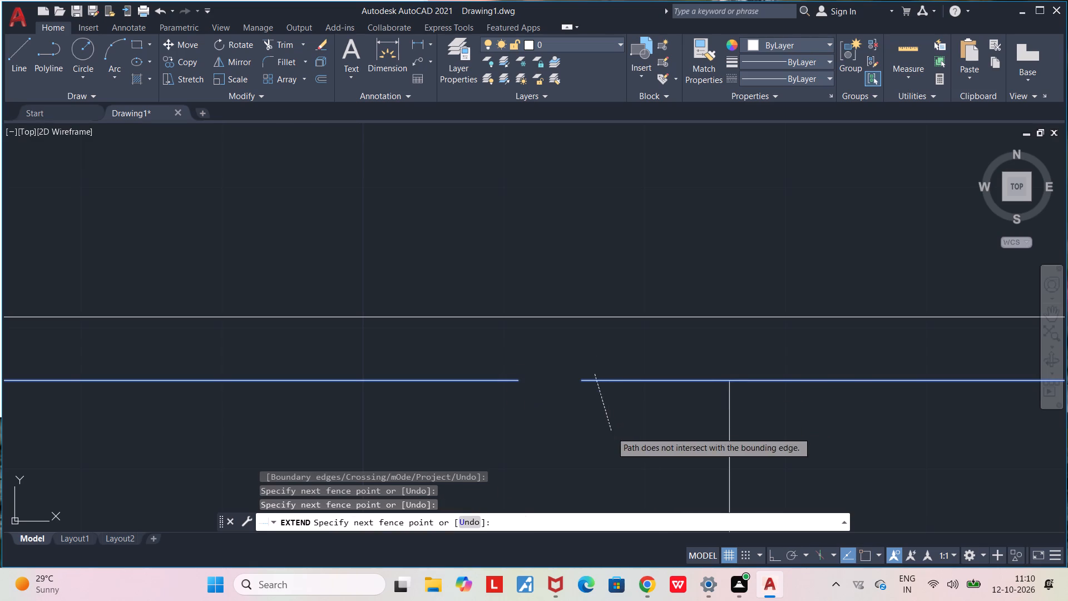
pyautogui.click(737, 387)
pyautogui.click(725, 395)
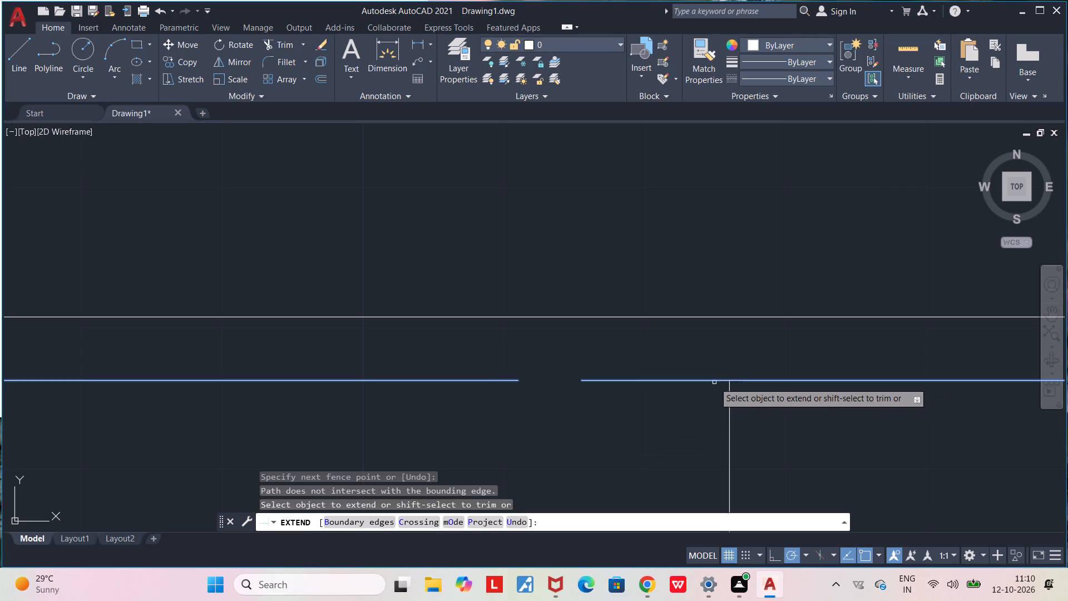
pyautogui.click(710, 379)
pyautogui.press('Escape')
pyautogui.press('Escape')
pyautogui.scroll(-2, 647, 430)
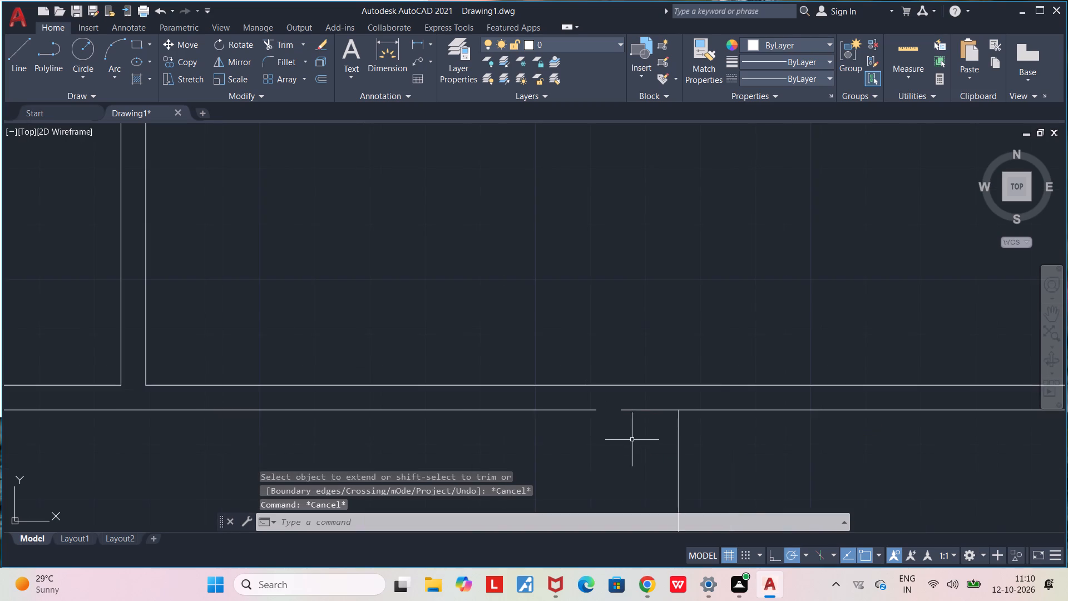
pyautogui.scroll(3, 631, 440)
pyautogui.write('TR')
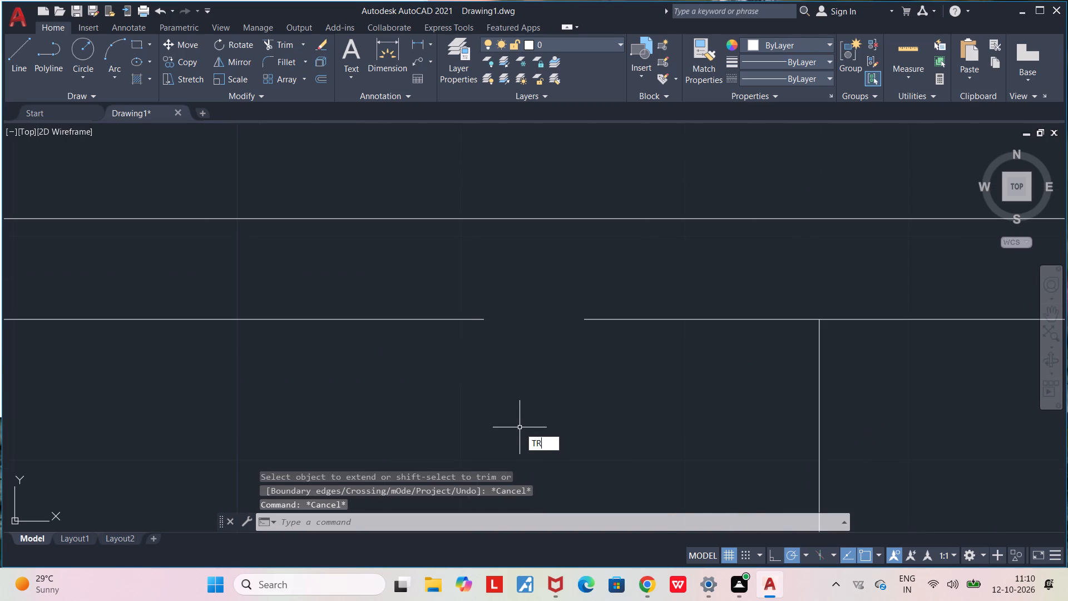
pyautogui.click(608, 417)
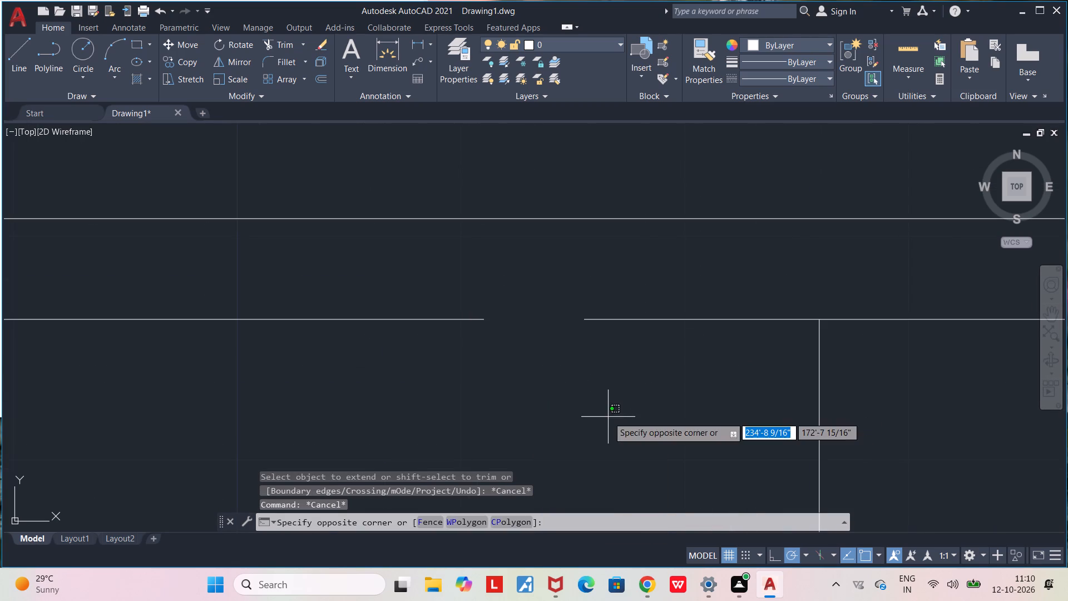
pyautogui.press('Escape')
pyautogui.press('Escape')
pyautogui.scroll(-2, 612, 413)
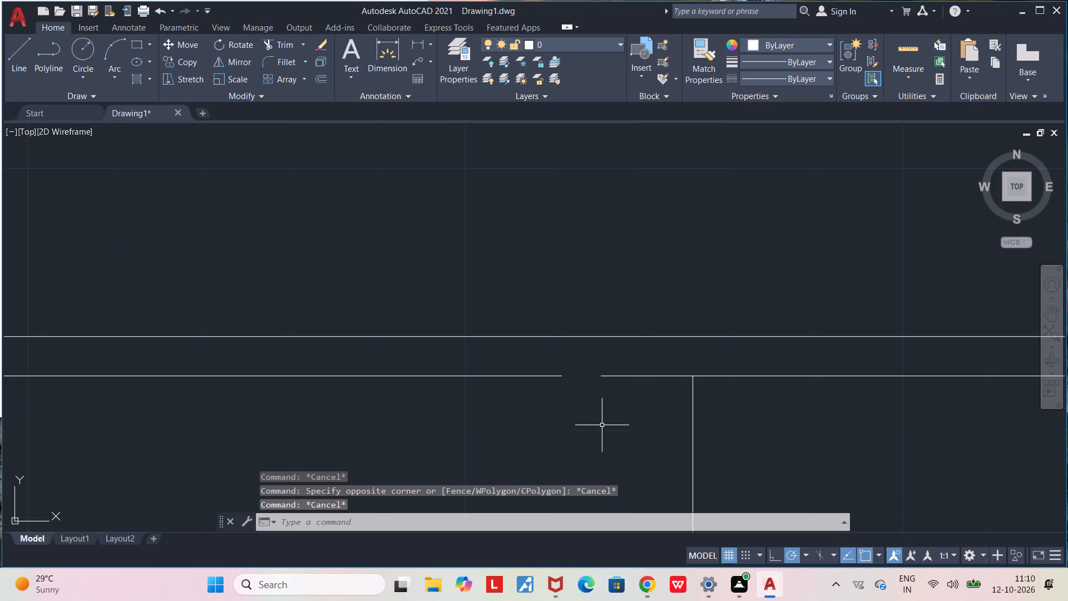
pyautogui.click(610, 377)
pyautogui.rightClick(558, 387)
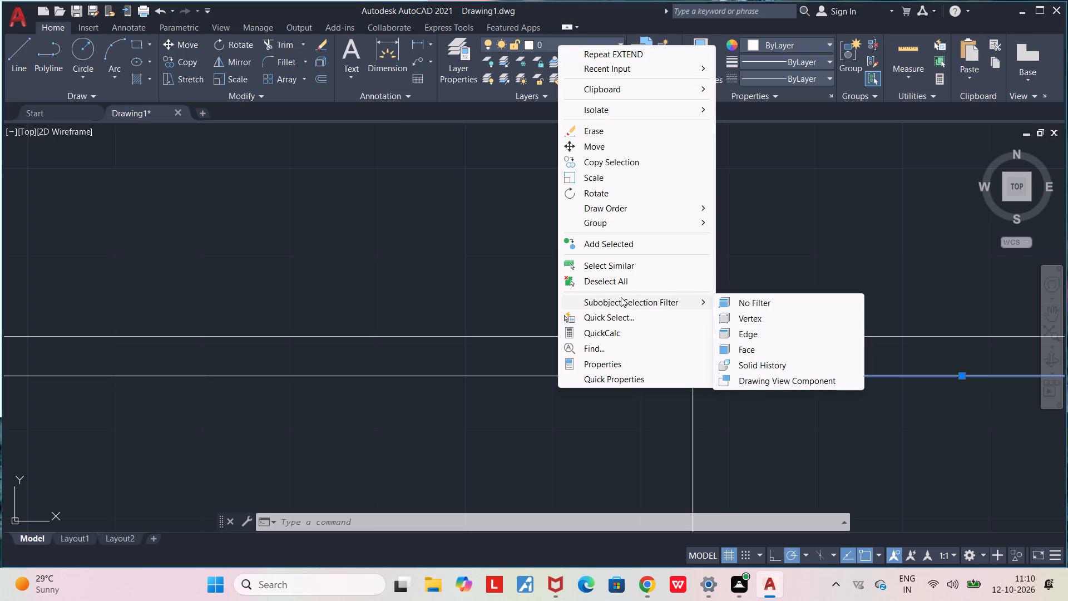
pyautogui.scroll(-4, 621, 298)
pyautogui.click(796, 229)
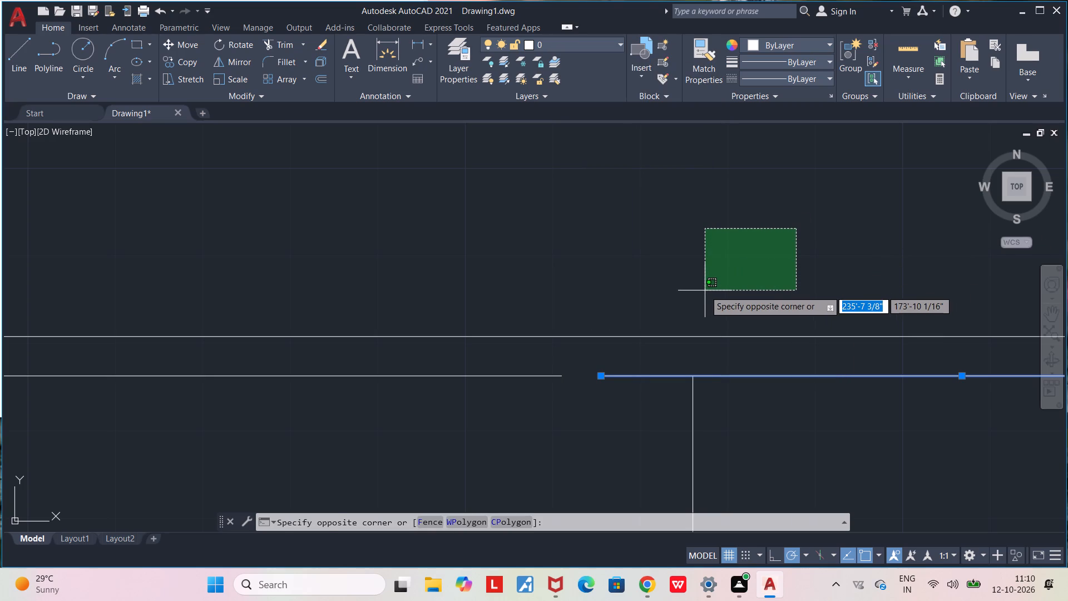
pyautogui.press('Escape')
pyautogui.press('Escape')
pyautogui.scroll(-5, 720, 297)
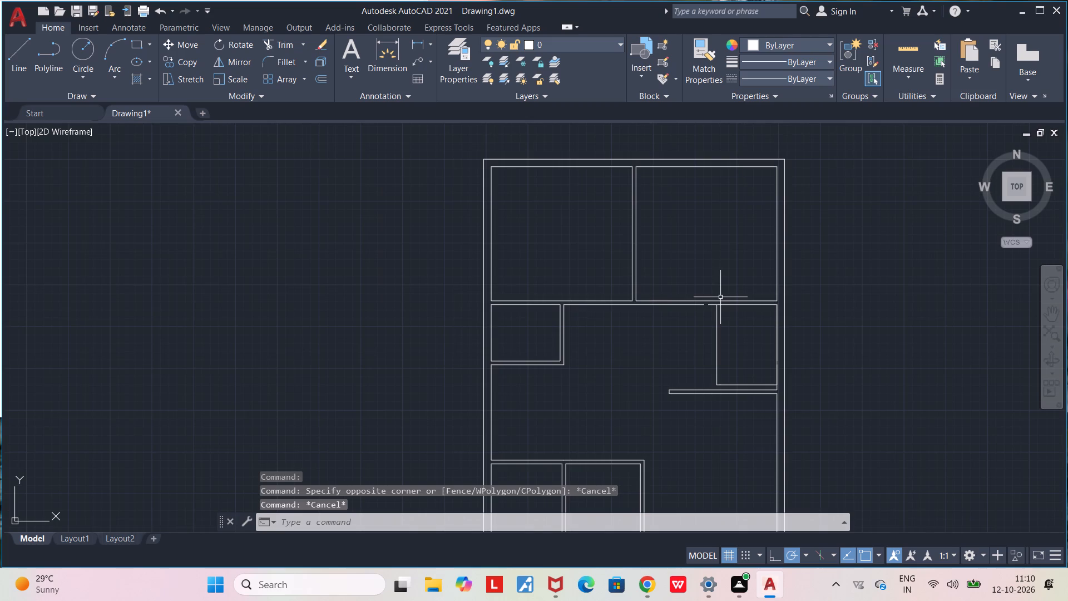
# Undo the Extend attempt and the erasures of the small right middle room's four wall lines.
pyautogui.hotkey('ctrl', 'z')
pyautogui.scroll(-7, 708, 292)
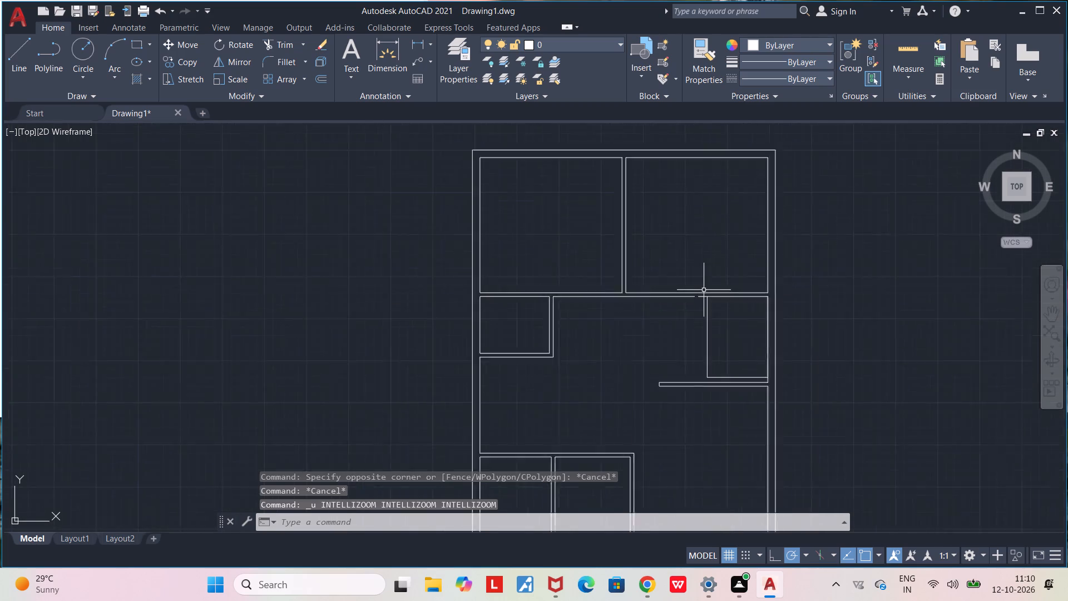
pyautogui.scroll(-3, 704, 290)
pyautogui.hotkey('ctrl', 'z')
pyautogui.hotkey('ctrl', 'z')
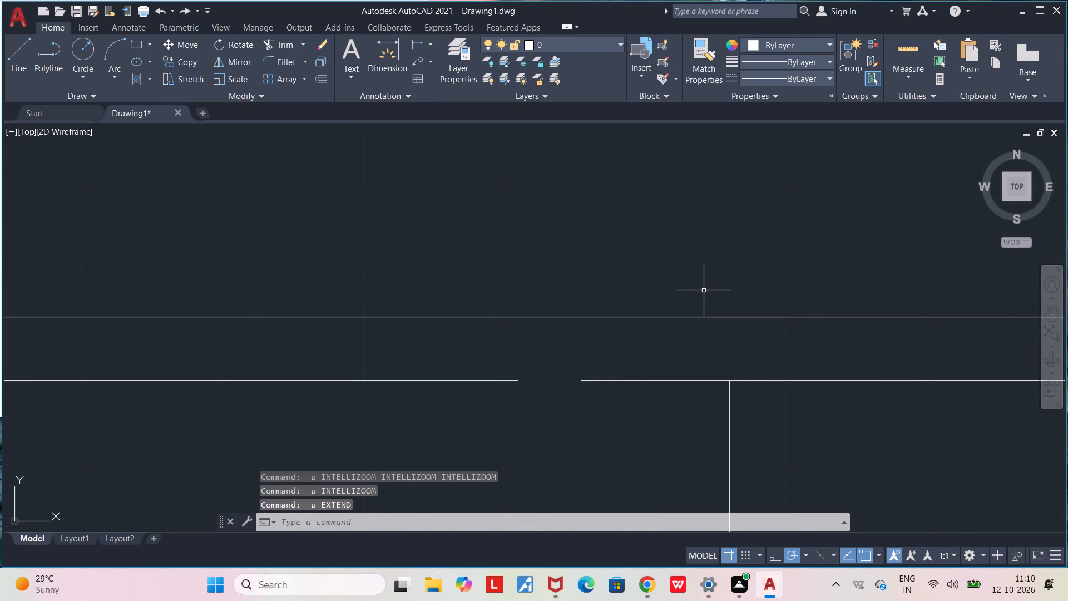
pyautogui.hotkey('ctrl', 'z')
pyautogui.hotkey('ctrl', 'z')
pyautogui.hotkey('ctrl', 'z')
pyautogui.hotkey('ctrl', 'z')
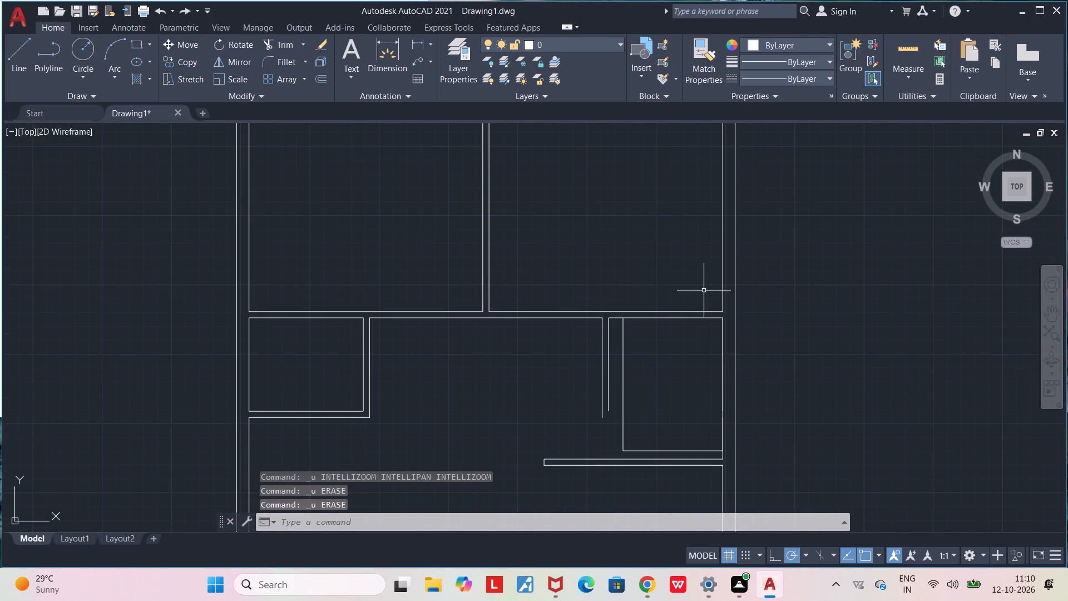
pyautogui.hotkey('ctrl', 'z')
# Undo the lines of the 6' by 8' outline and the preceding trimming of the plan's walls.
pyautogui.hotkey('ctrl', 'z')
pyautogui.hotkey('ctrl', 'z')
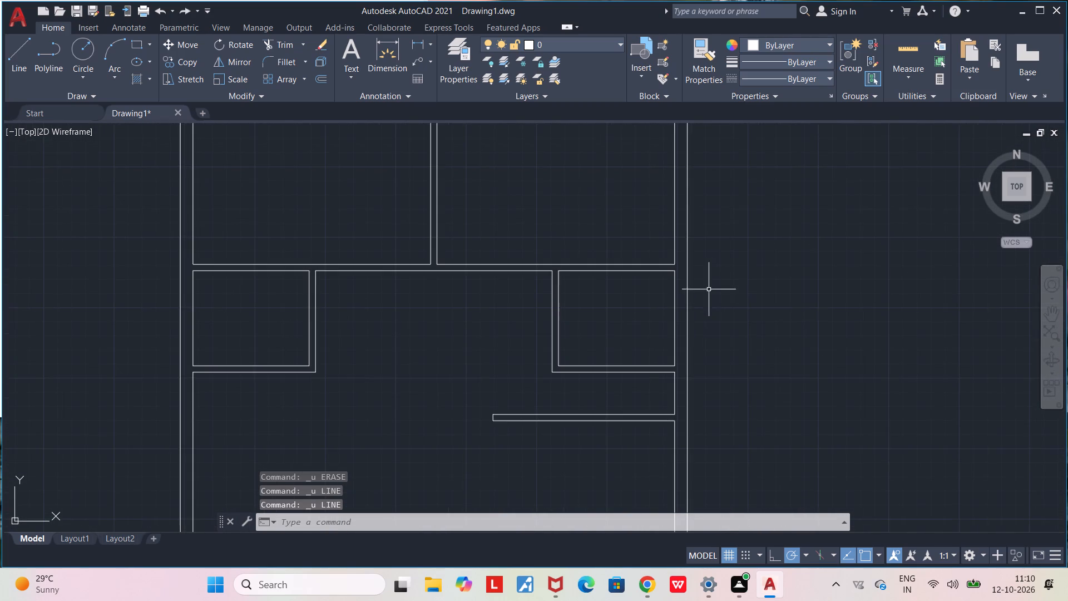
pyautogui.hotkey('ctrl', 'z')
pyautogui.hotkey('ctrl', 'z')
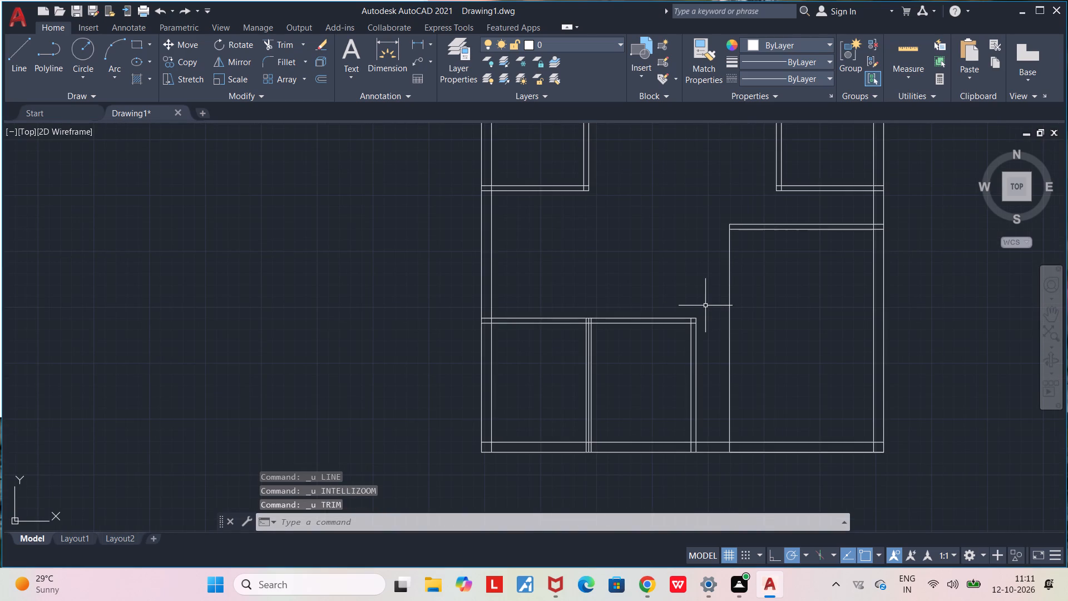
# Erase the stray vertical lines lying far to the right and far to the left of the floor plan.
pyautogui.scroll(-4, 646, 397)
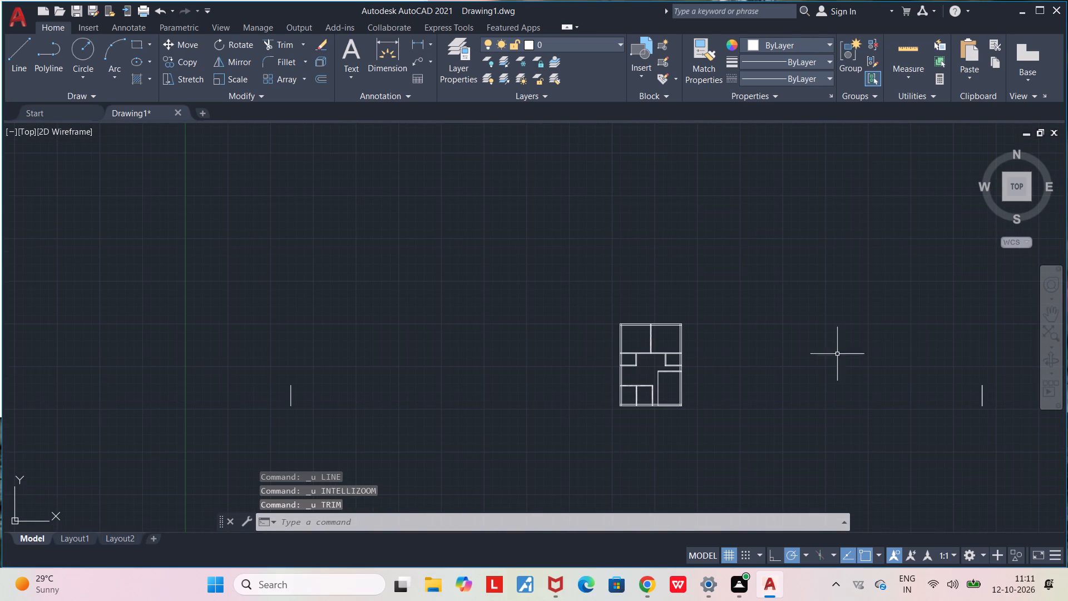
pyautogui.moveTo(968, 347); pyautogui.dragTo(1025, 445)
pyautogui.click(1004, 449)
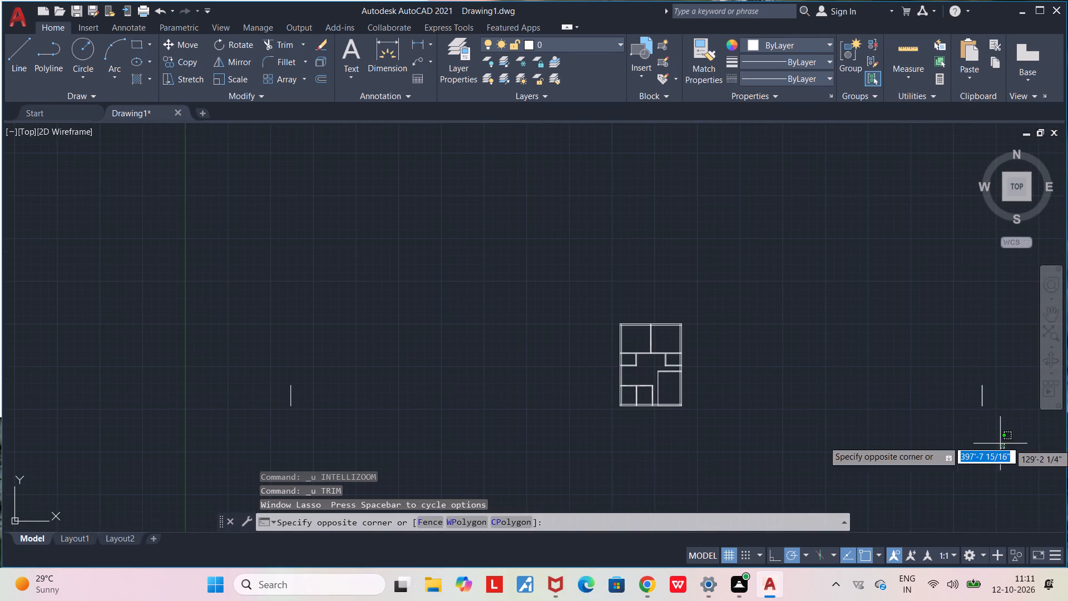
pyautogui.click(943, 367)
pyautogui.press('Delete')
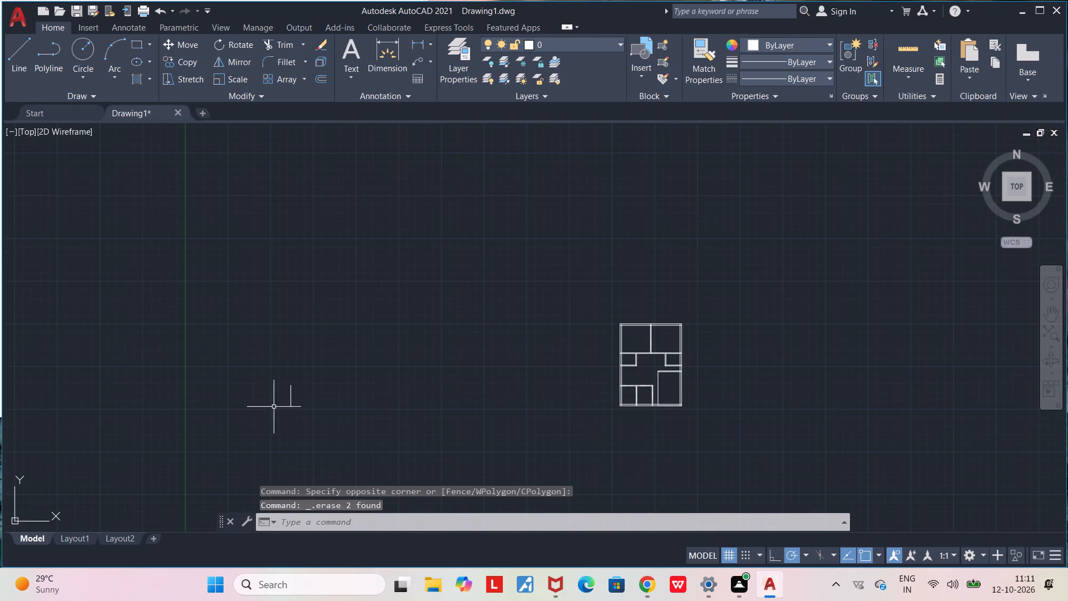
pyautogui.click(347, 439)
pyautogui.click(222, 355)
pyautogui.press('Delete')
pyautogui.scroll(-1, 290, 436)
pyautogui.scroll(5, 529, 387)
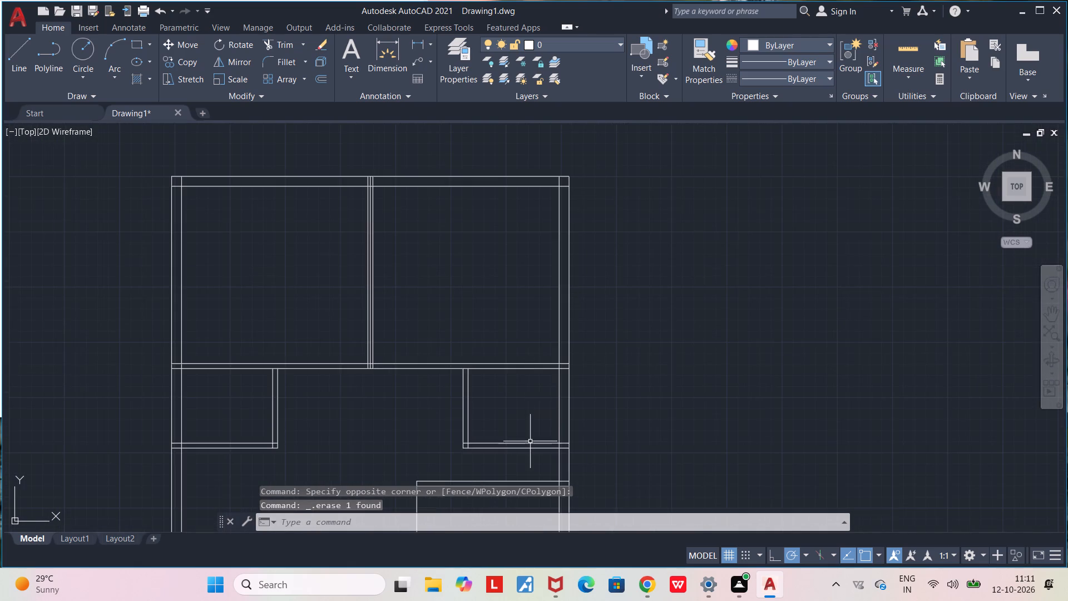
# Inspect the floor plan's wall lines and junctions around the small middle rooms, the top partition and the bottom rooms.
pyautogui.scroll(4, 530, 442)
pyautogui.moveTo(508, 414); pyautogui.dragTo(541, 529, button='middle')
pyautogui.scroll(-4, 541, 529)
pyautogui.scroll(-2, 566, 385)
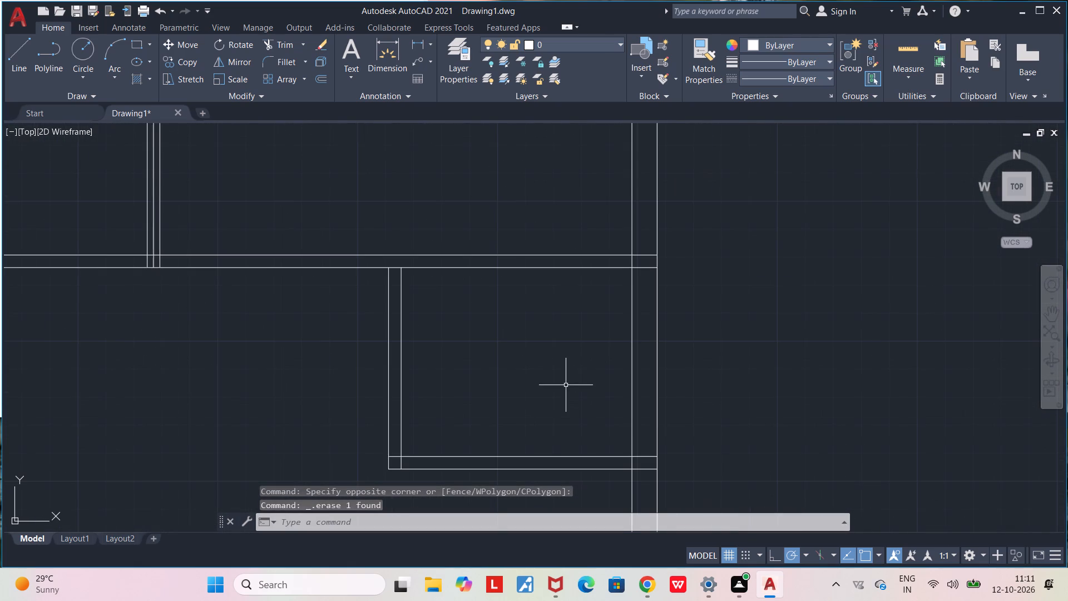
pyautogui.moveTo(542, 350); pyautogui.dragTo(706, 413, button='middle')
pyautogui.scroll(-4, 708, 413)
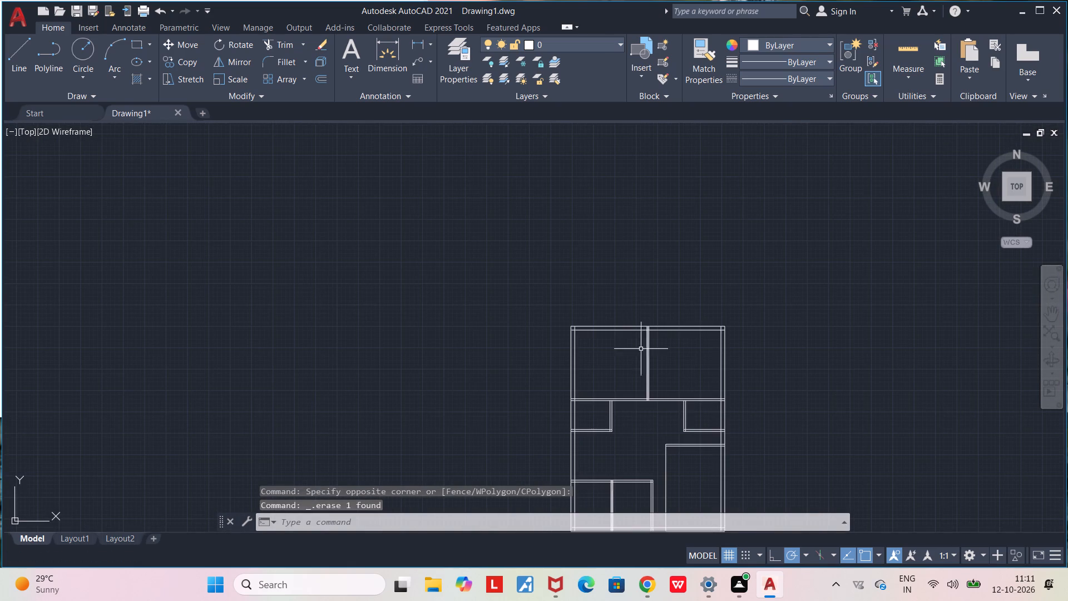
pyautogui.scroll(4, 567, 353)
pyautogui.moveTo(605, 377); pyautogui.dragTo(403, 337, button='middle')
pyautogui.scroll(-4, 401, 336)
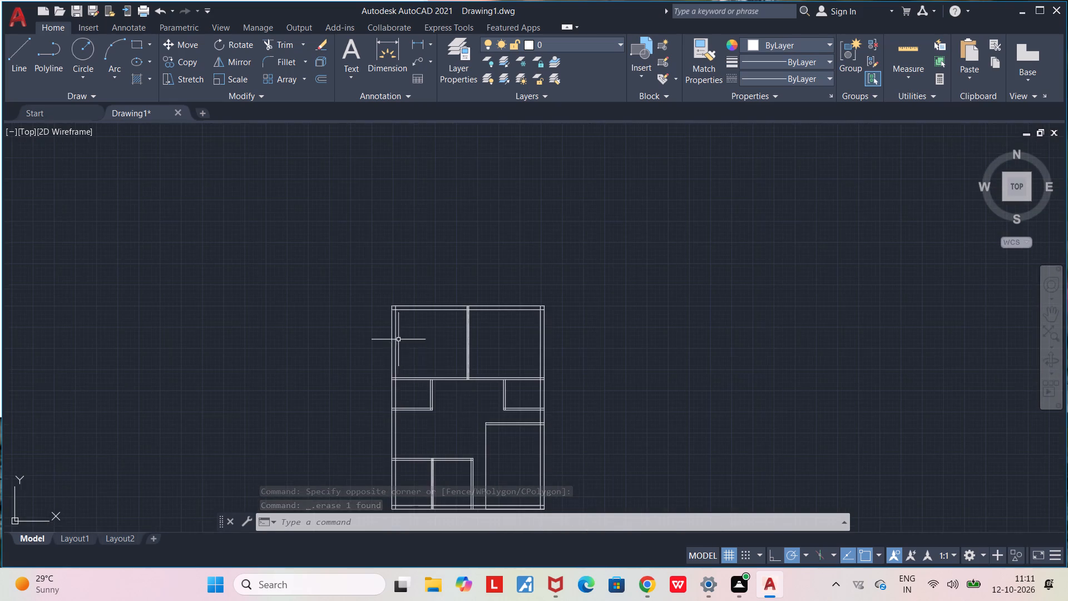
pyautogui.scroll(4, 489, 421)
pyautogui.moveTo(474, 408); pyautogui.dragTo(538, 282, button='middle')
pyautogui.scroll(-2, 538, 282)
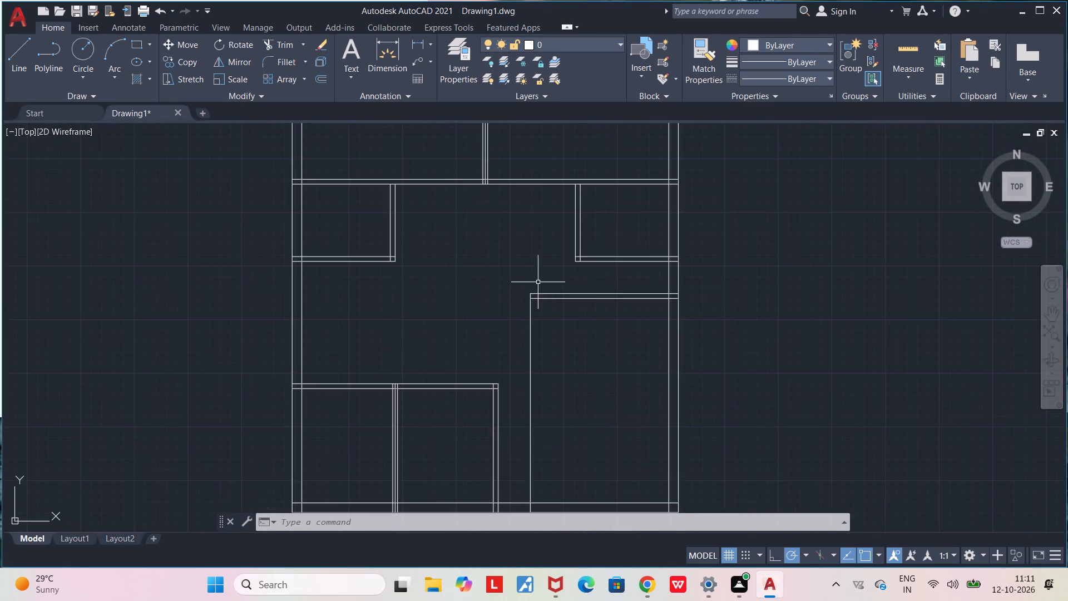
pyautogui.moveTo(496, 400); pyautogui.dragTo(541, 328, button='middle')
pyautogui.scroll(2, 568, 357)
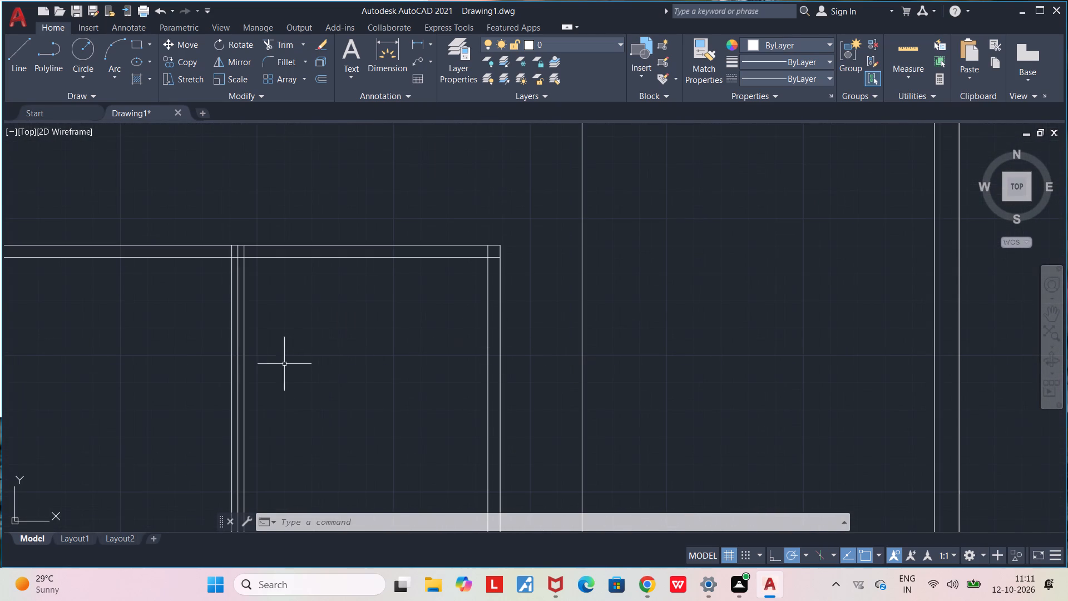
pyautogui.moveTo(251, 364); pyautogui.dragTo(425, 269, button='middle')
pyautogui.scroll(-2, 426, 269)
pyautogui.scroll(2, 429, 317)
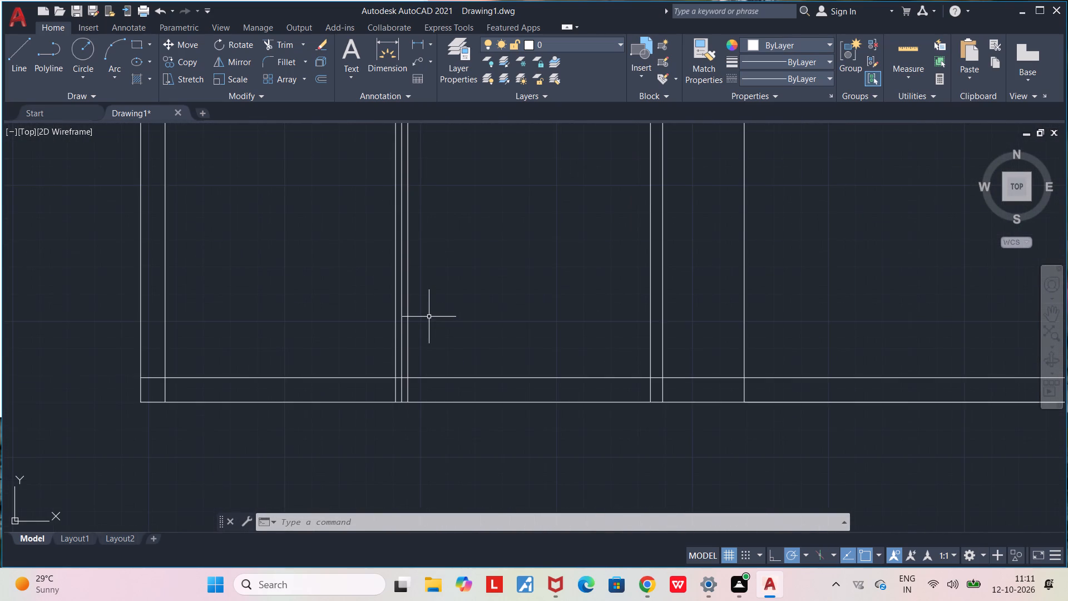
pyautogui.scroll(-2, 429, 317)
pyautogui.moveTo(448, 302); pyautogui.dragTo(381, 347, button='middle')
pyautogui.scroll(-1, 380, 347)
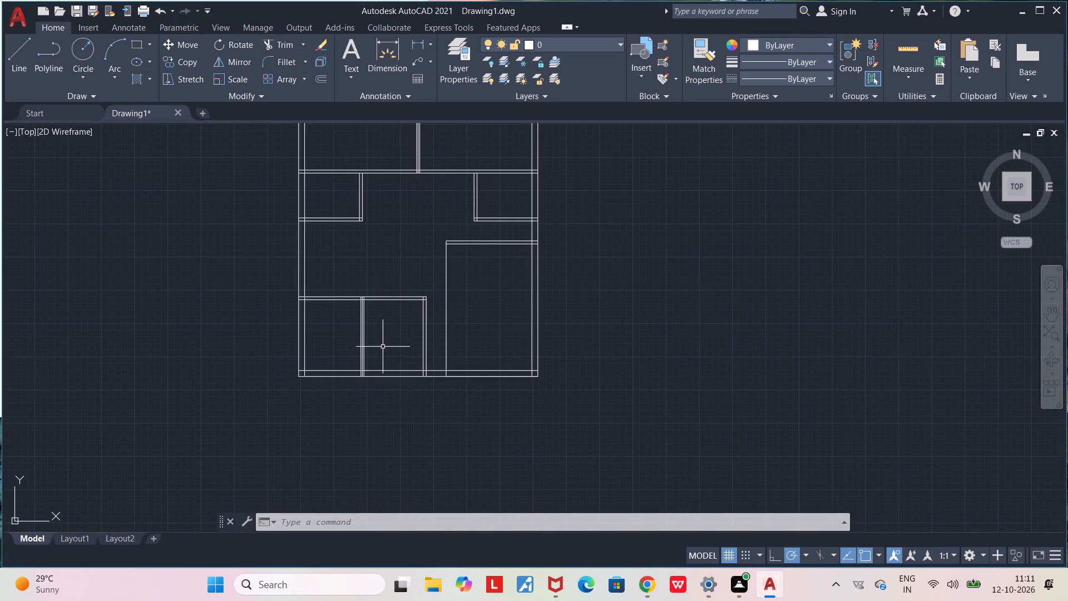
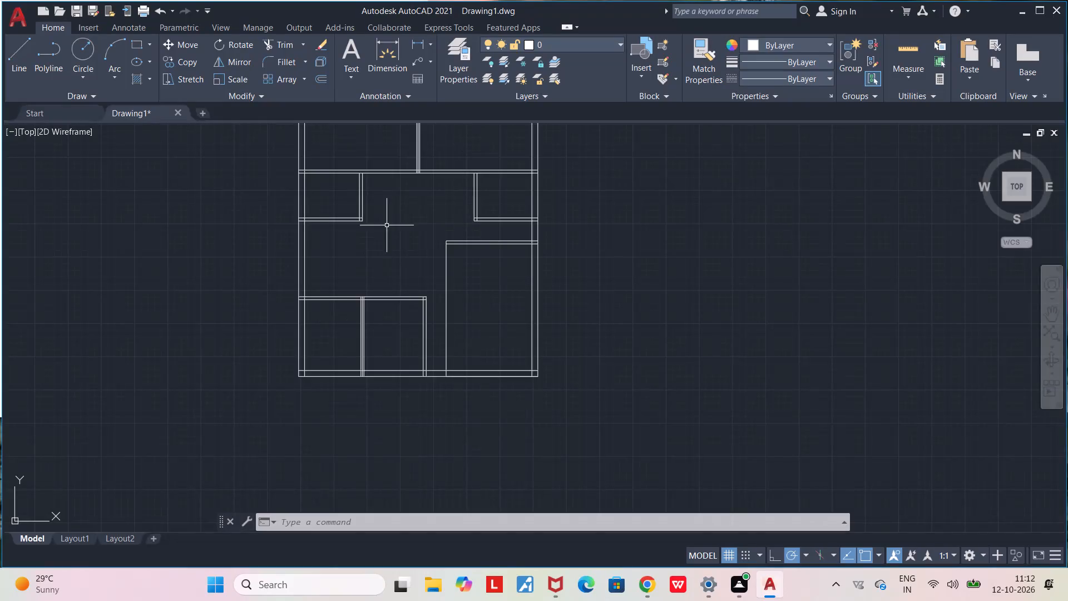
# Examine the plan's wall lines around the small middle rooms, the top partition and the bottom rooms.
pyautogui.scroll(3, 357, 223)
pyautogui.moveTo(358, 224); pyautogui.dragTo(364, 254, button='middle')
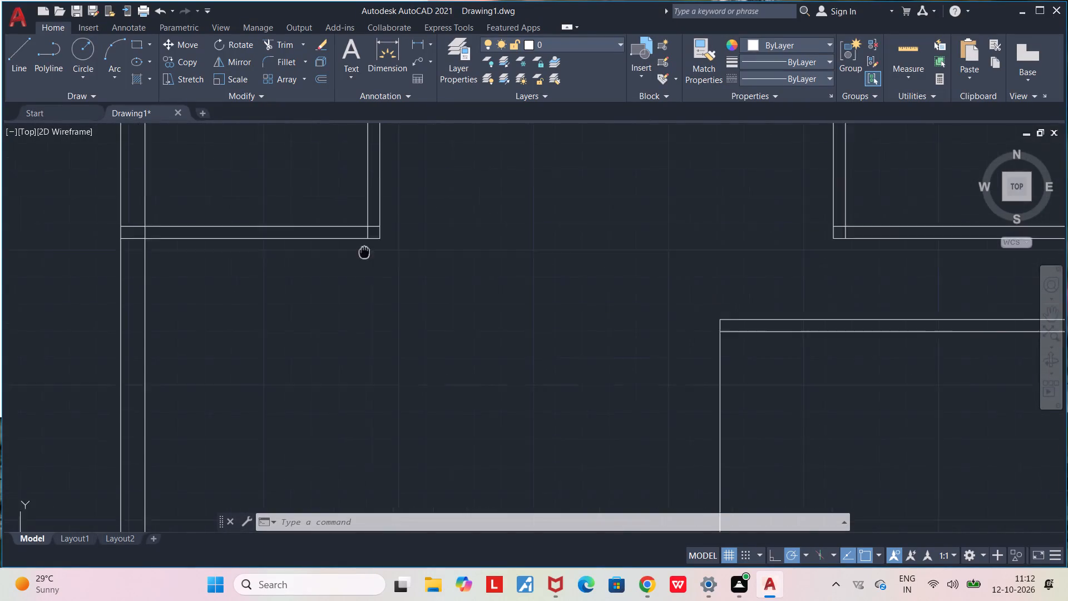
pyautogui.moveTo(364, 254); pyautogui.dragTo(356, 359, button='middle')
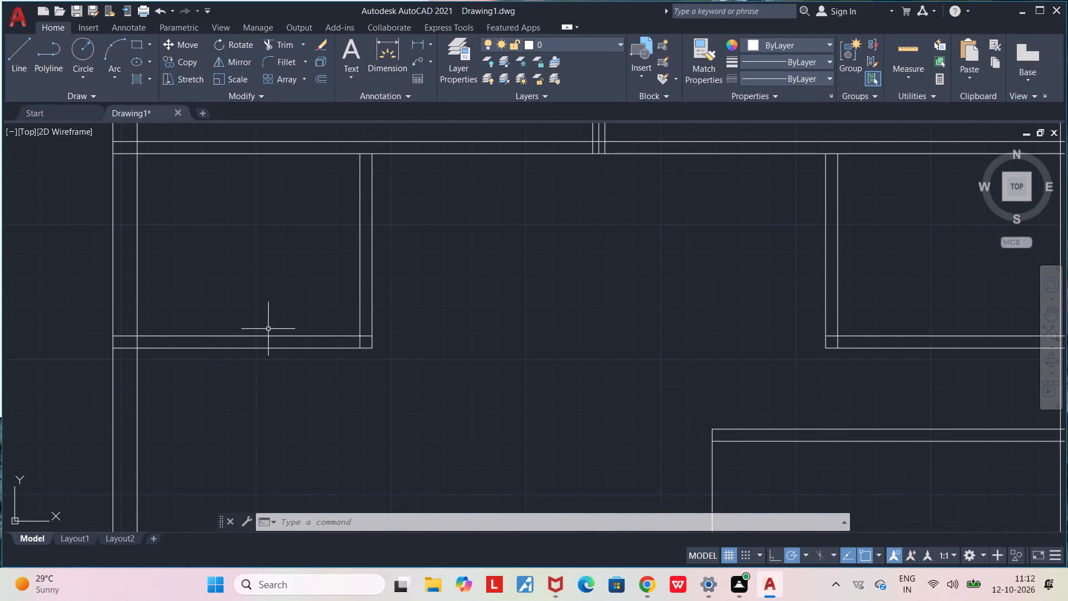
pyautogui.scroll(-2, 268, 329)
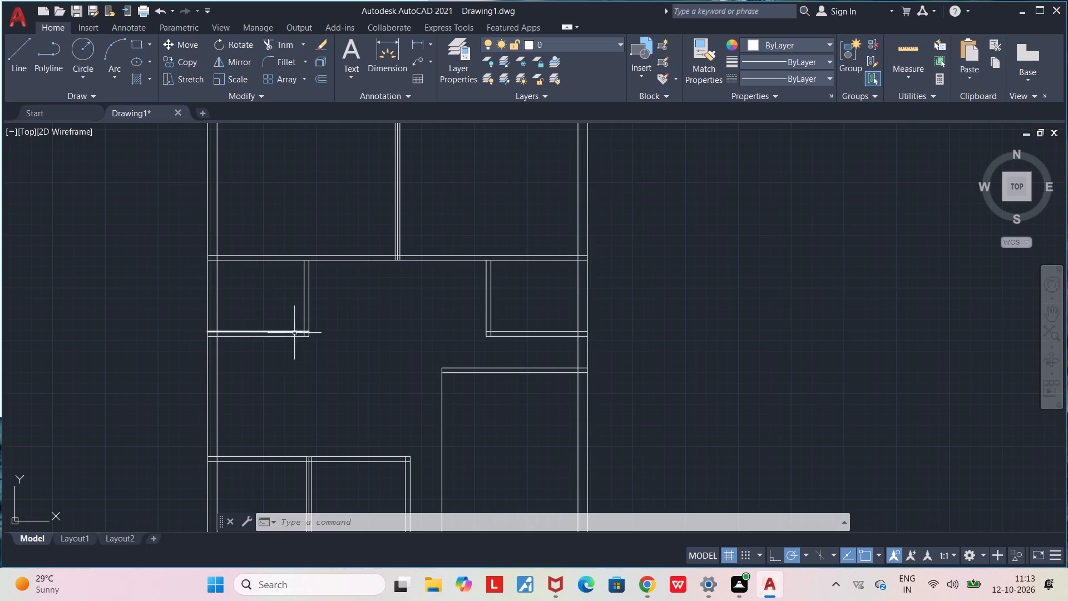
pyautogui.scroll(-3, 312, 361)
pyautogui.scroll(2, 358, 395)
pyautogui.moveTo(362, 390); pyautogui.dragTo(399, 382, button='middle')
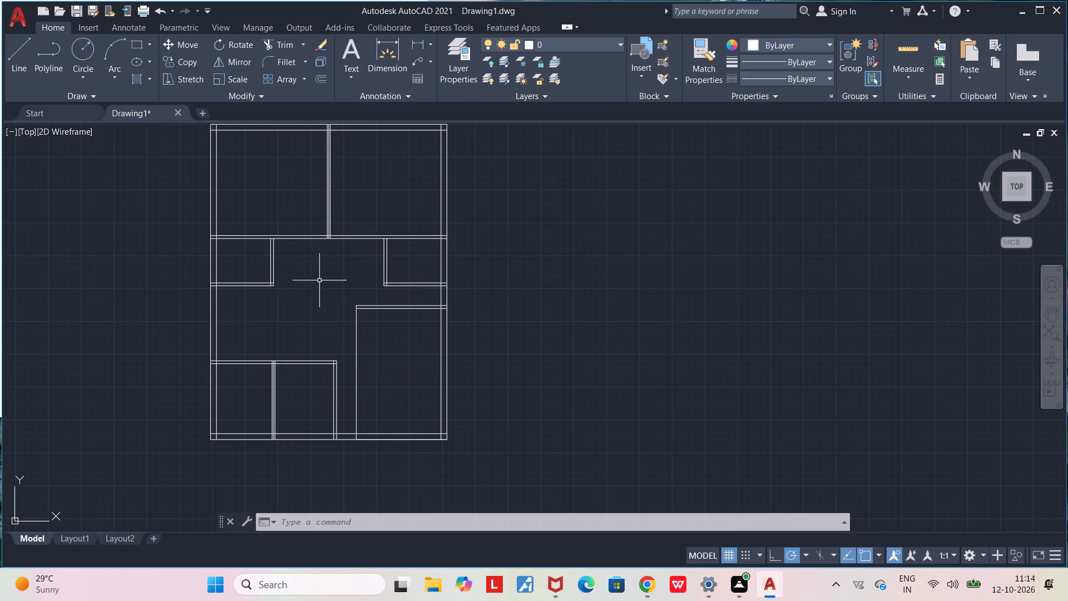
pyautogui.scroll(2, 323, 260)
pyautogui.moveTo(354, 224); pyautogui.dragTo(383, 306, button='middle')
pyautogui.moveTo(372, 262); pyautogui.dragTo(383, 310, button='right')
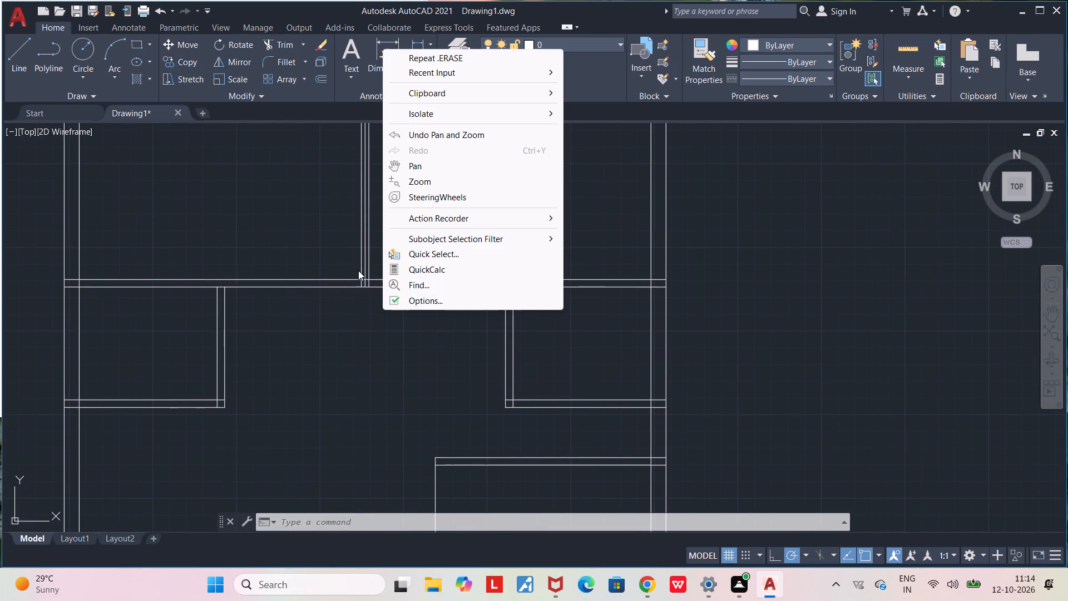
pyautogui.press('Escape')
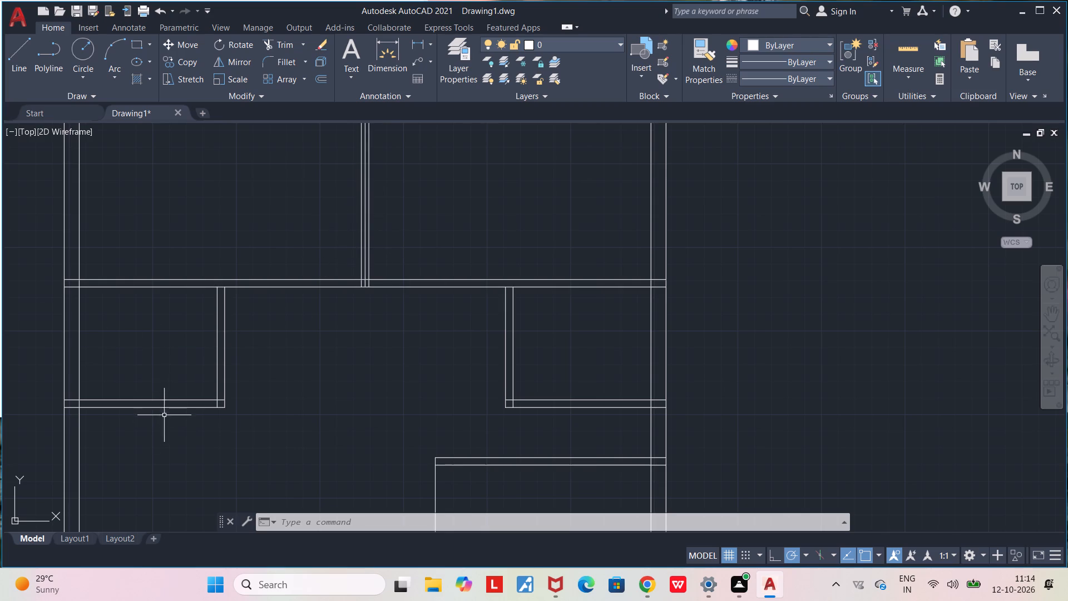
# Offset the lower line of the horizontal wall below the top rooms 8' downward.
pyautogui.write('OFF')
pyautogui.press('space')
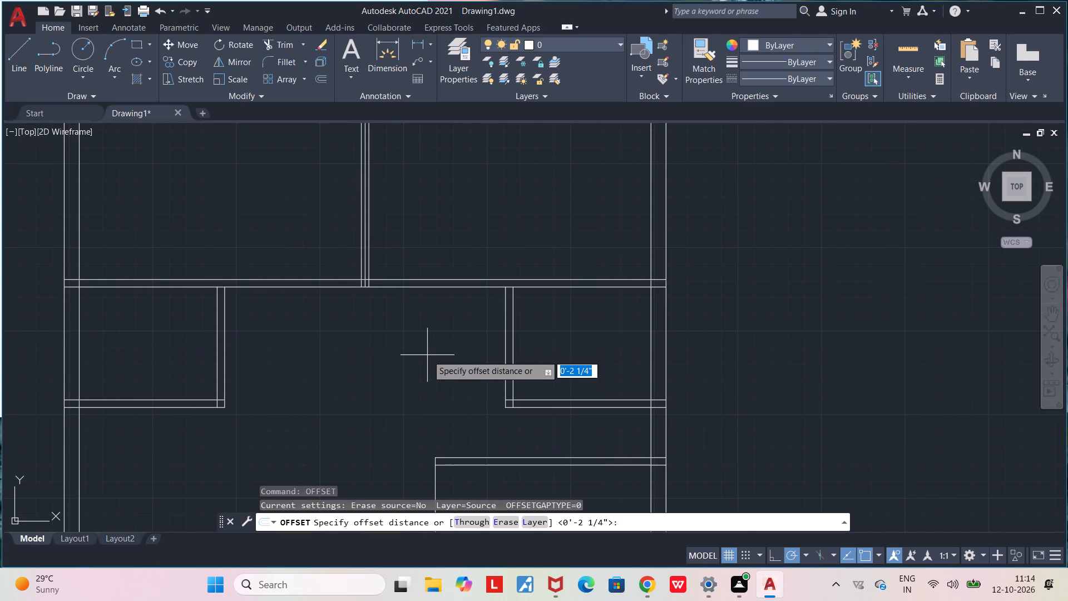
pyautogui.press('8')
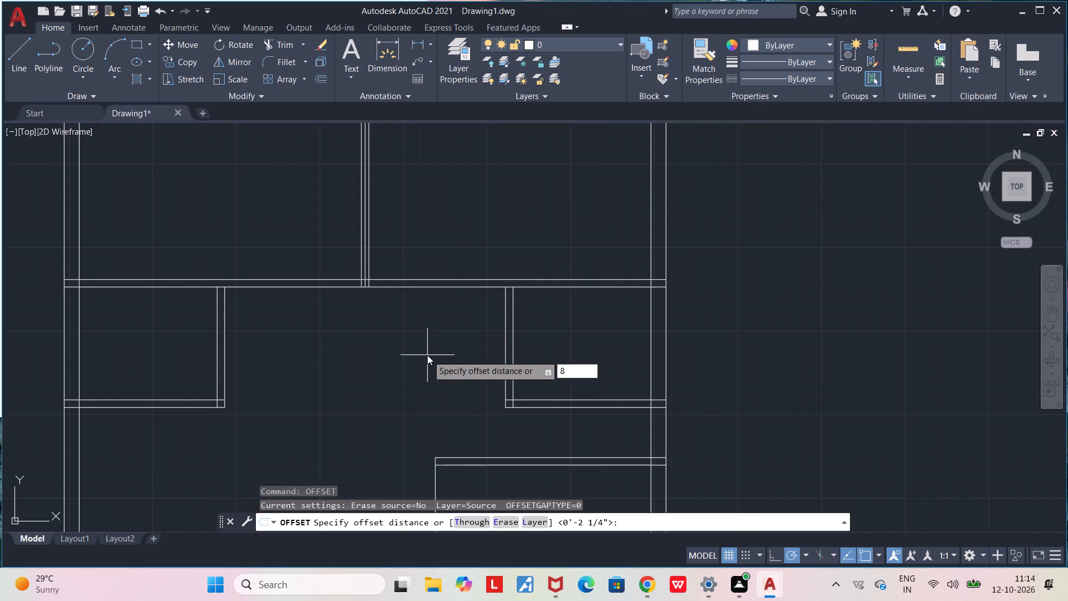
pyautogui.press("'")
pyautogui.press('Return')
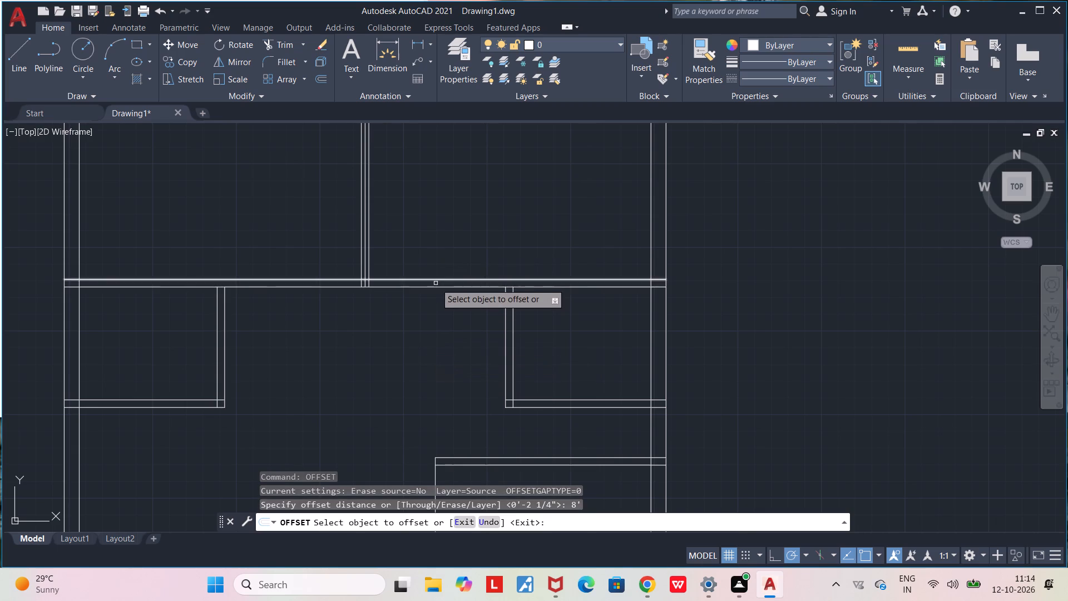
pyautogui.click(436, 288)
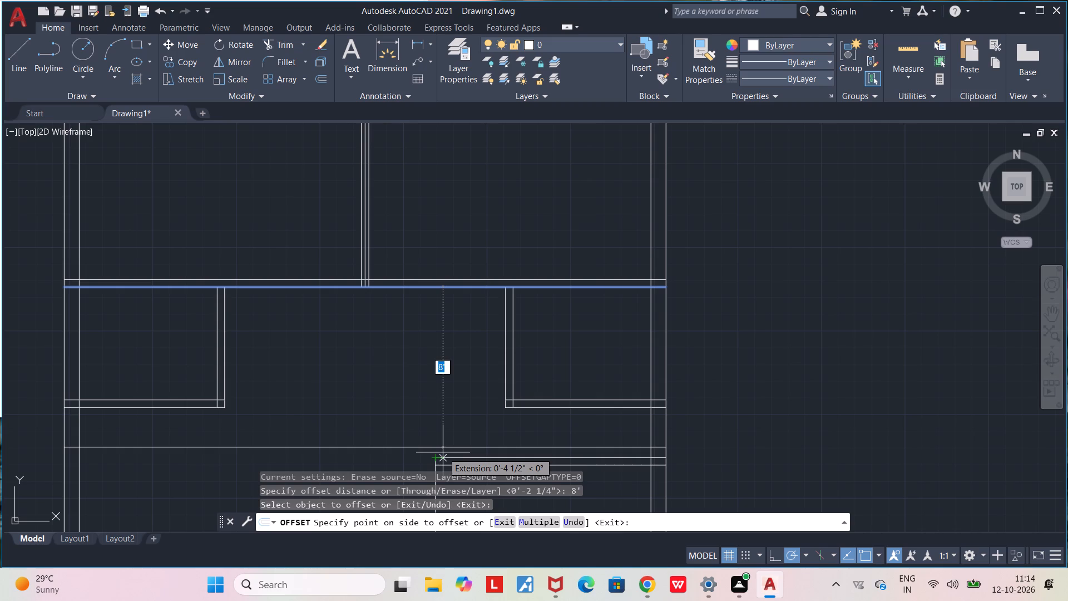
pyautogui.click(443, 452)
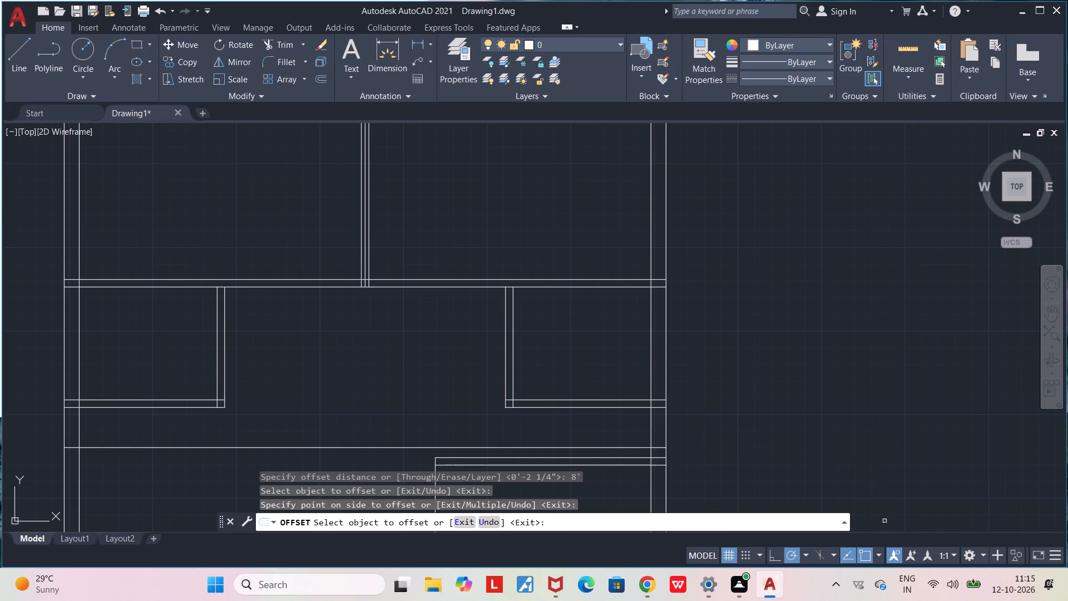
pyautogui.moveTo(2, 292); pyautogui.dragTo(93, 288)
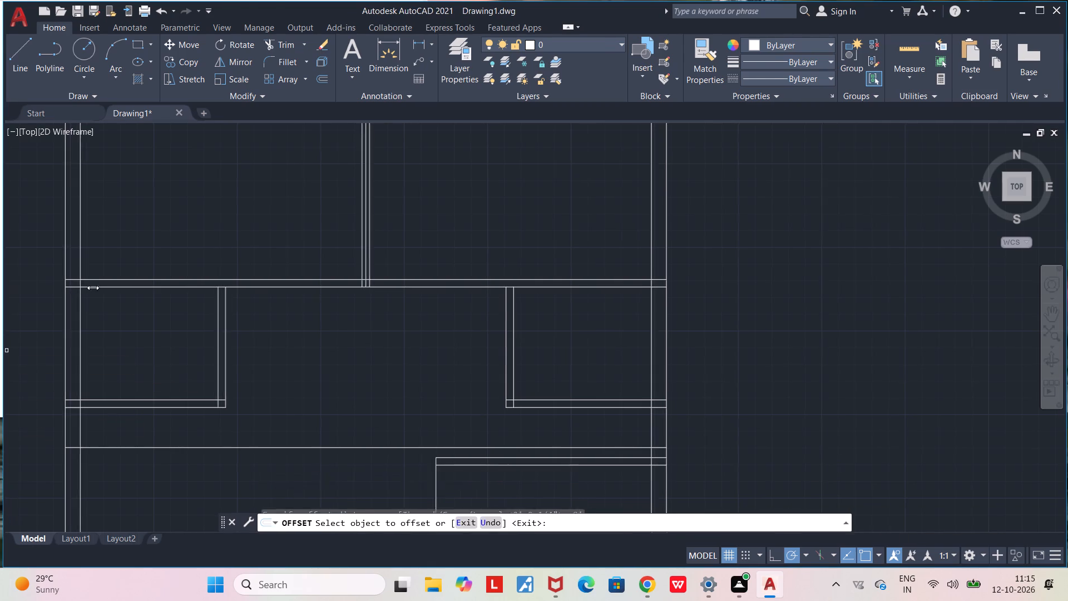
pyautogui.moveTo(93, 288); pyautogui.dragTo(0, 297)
# Erase the four wall lines of the small right middle room.
pyautogui.scroll(-2, 344, 303)
pyautogui.scroll(5, 441, 341)
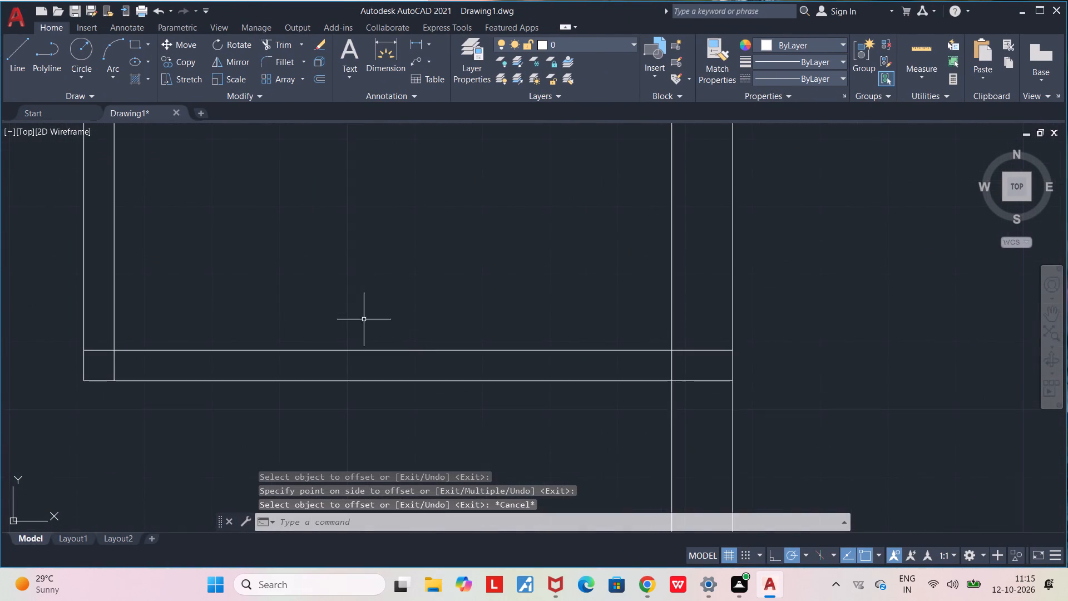
pyautogui.scroll(-2, 338, 314)
pyautogui.moveTo(345, 318); pyautogui.dragTo(428, 382, button='middle')
pyautogui.click(408, 434)
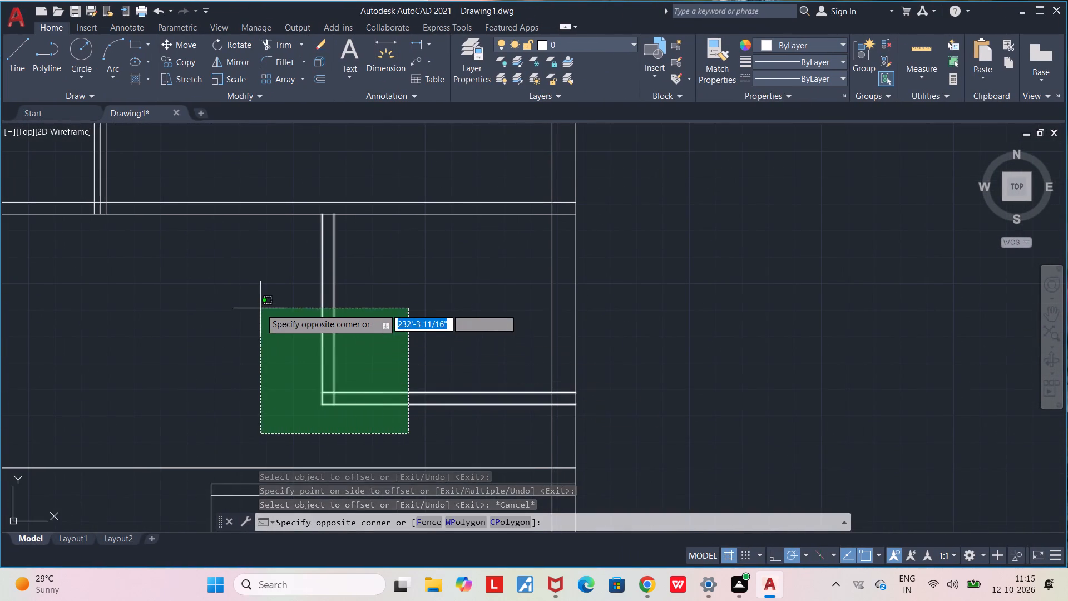
pyautogui.click(262, 293)
pyautogui.press('Delete')
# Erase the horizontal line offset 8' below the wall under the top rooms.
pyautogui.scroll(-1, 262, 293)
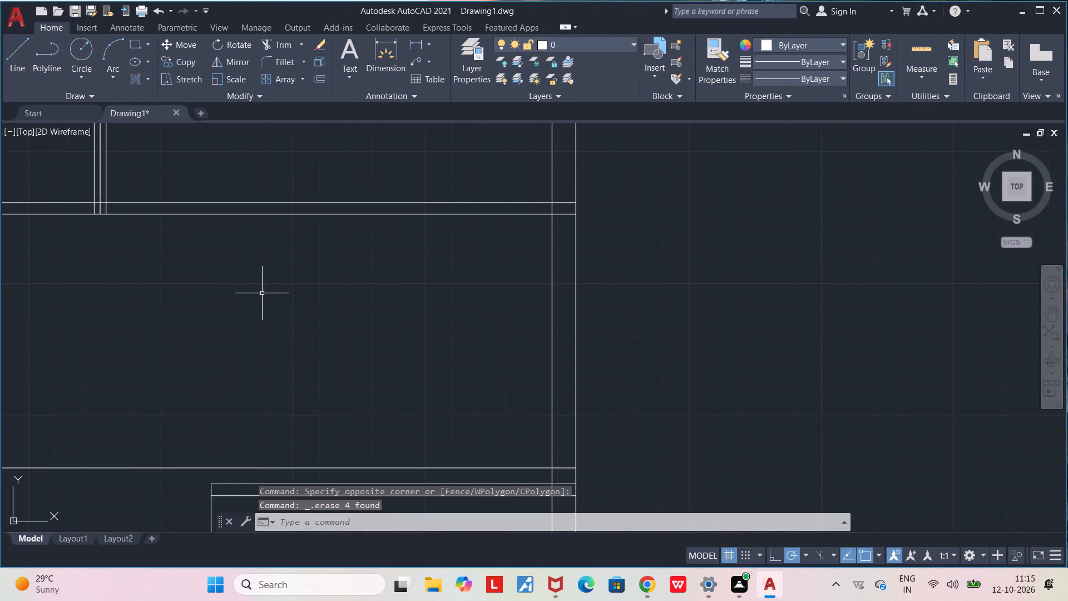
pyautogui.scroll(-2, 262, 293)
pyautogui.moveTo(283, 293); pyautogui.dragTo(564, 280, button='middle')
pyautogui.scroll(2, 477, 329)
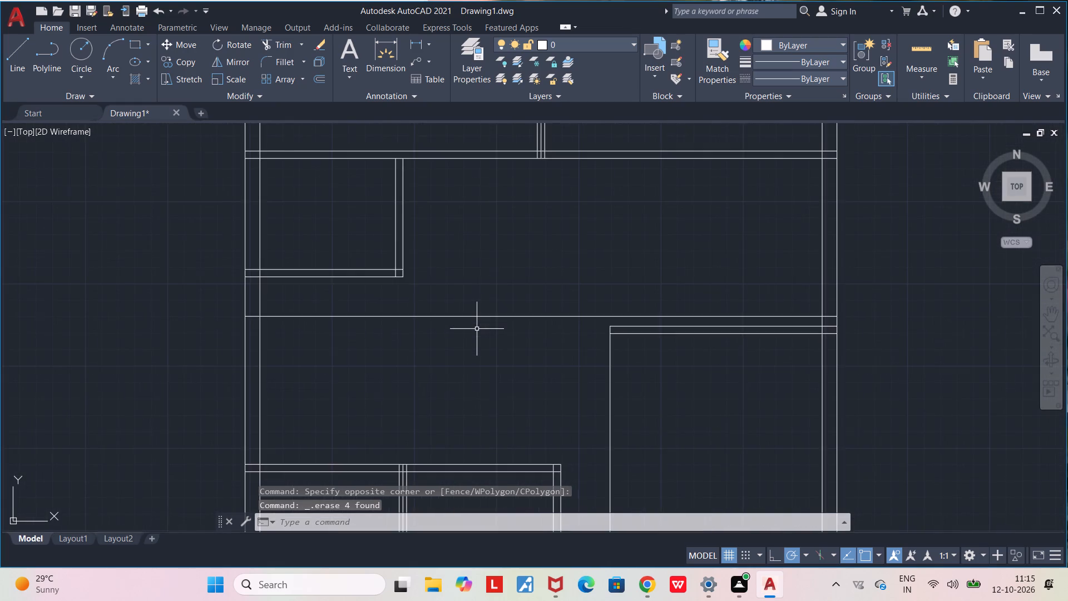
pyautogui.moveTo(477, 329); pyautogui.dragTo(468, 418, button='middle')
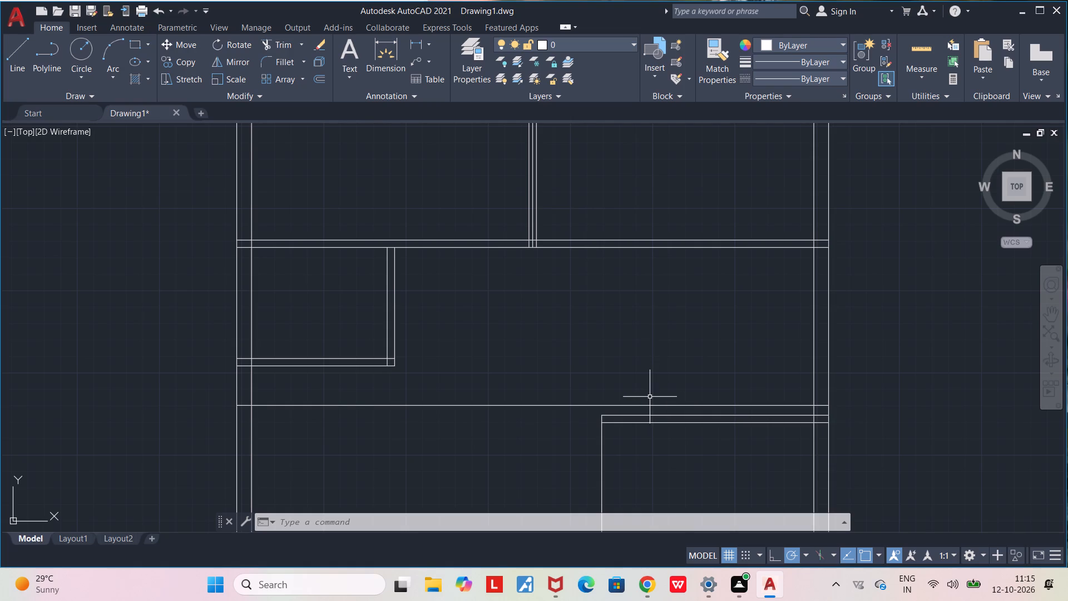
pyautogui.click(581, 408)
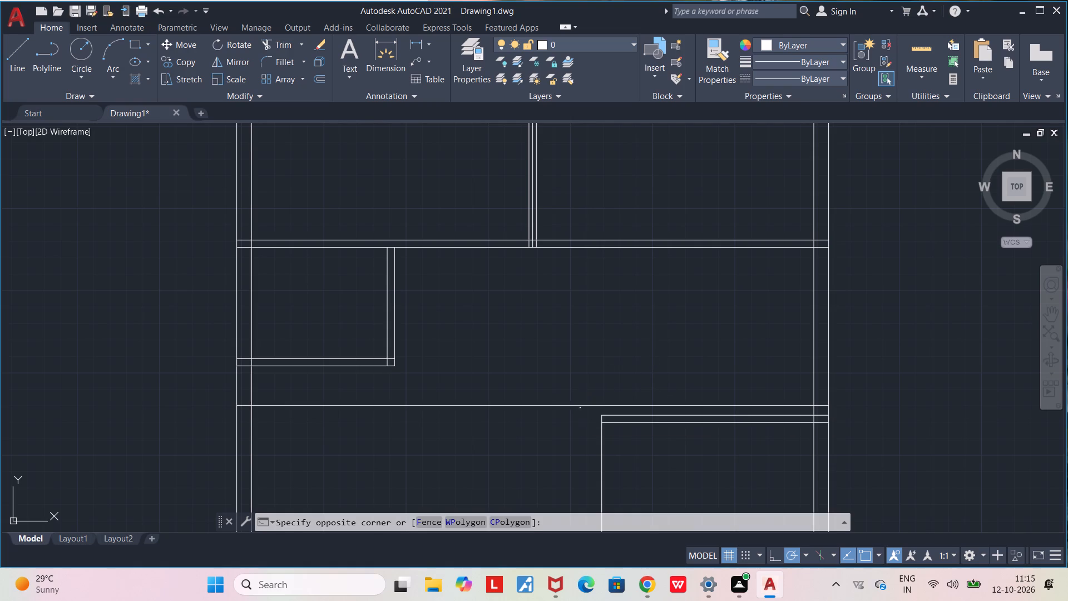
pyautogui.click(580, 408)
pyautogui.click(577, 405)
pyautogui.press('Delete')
# Erase the four wall lines of the small left middle room.
pyautogui.click(411, 406)
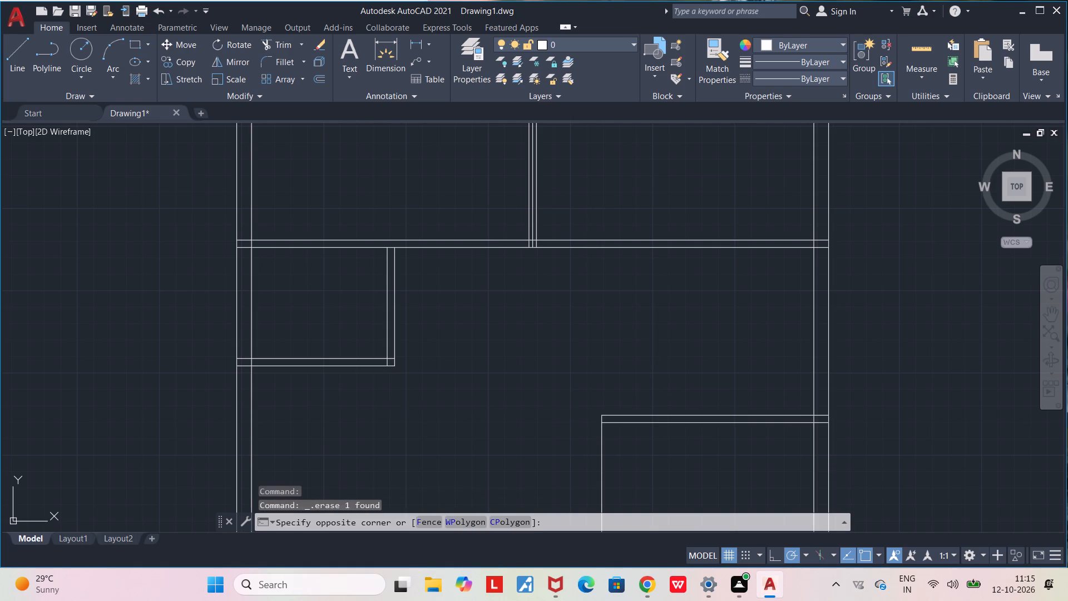
pyautogui.click(301, 319)
pyautogui.press('Delete')
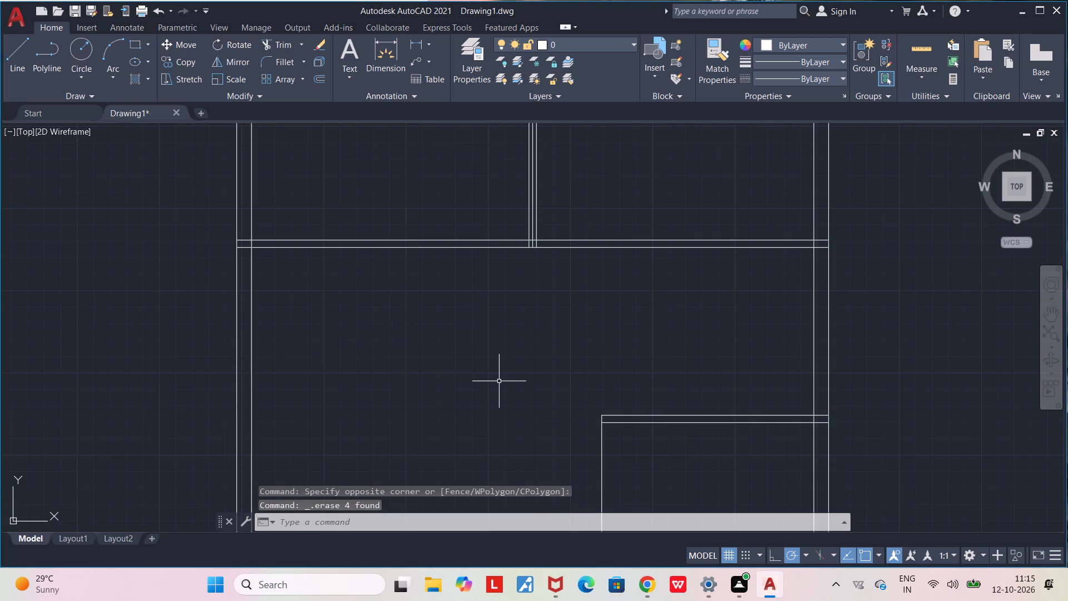
# Erase the two outer lines of the vertical partition between the top rooms, keeping only its centre line.
pyautogui.scroll(-1, 499, 381)
pyautogui.moveTo(535, 363); pyautogui.dragTo(472, 391, button='middle')
pyautogui.scroll(4, 466, 264)
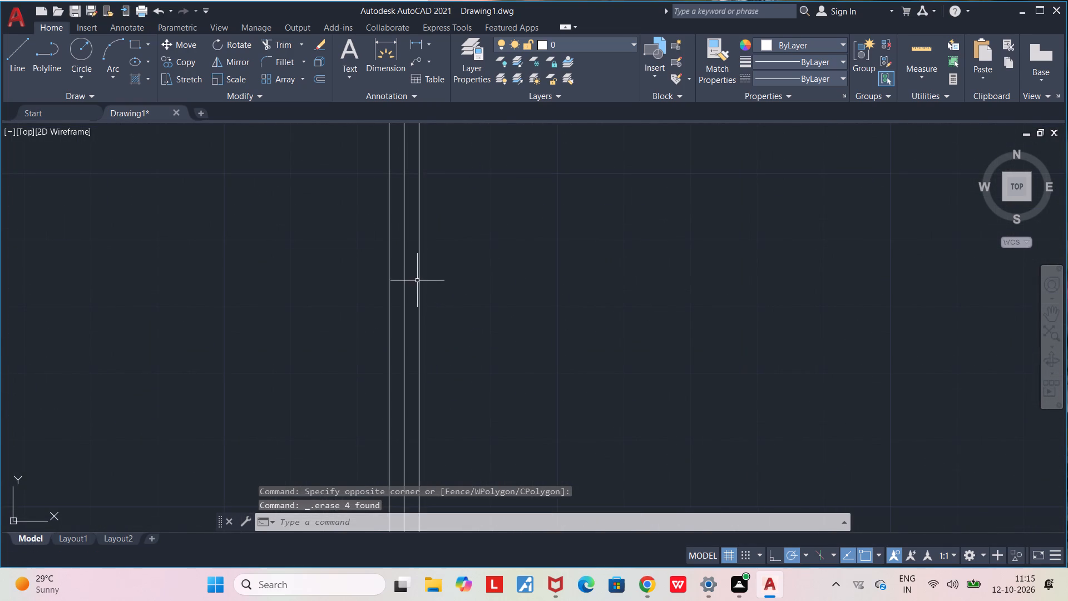
pyautogui.click(420, 282)
pyautogui.press('Delete')
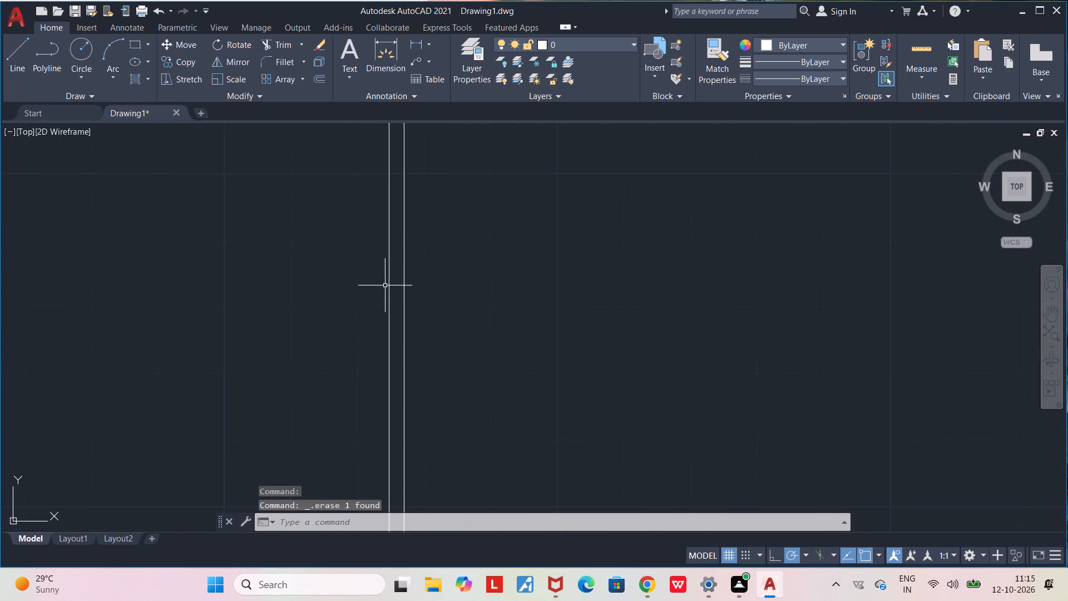
pyautogui.click(390, 288)
pyautogui.scroll(-3, 403, 304)
pyautogui.press('Delete')
pyautogui.scroll(-3, 403, 307)
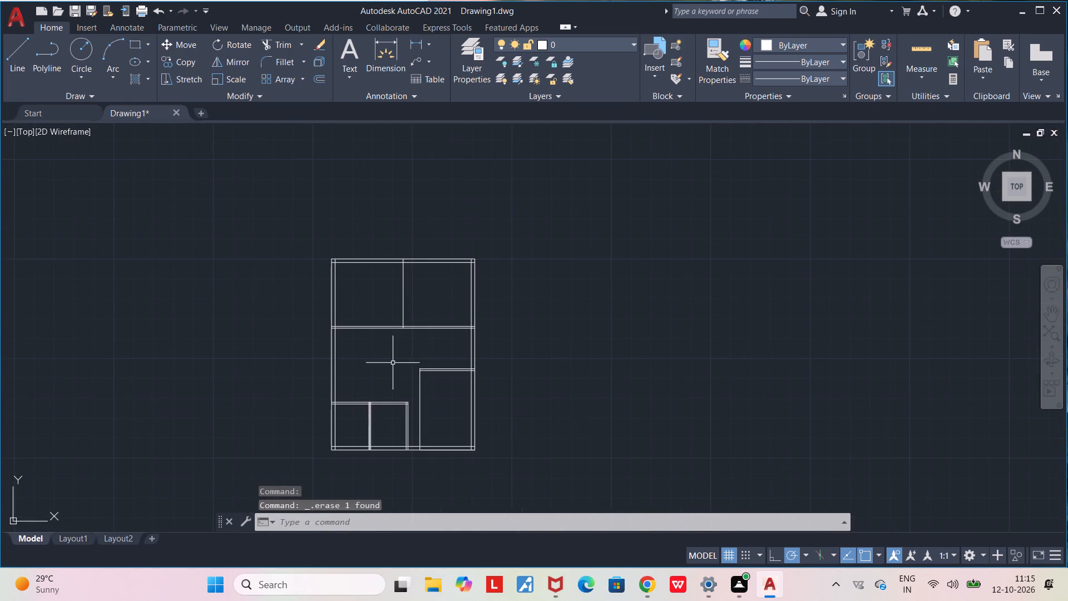
# Erase the two outer lines of the partition between the two bottom-left rooms, keeping only its centre line.
pyautogui.moveTo(436, 306); pyautogui.dragTo(447, 285, button='middle')
pyautogui.scroll(6, 406, 398)
pyautogui.moveTo(233, 393); pyautogui.dragTo(533, 285, button='middle')
pyautogui.scroll(-2, 533, 286)
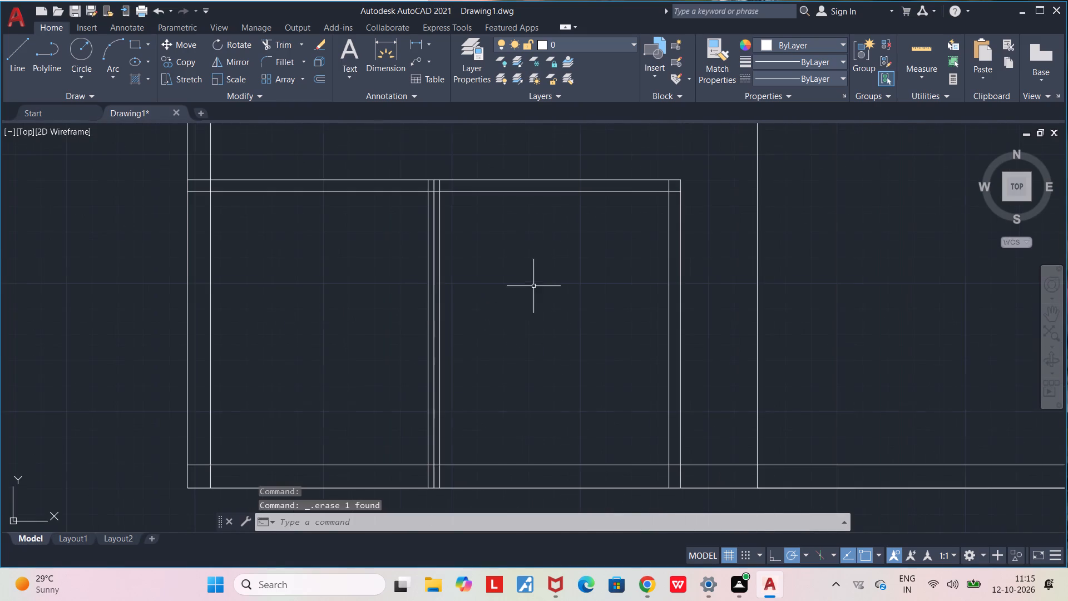
pyautogui.click(441, 320)
pyautogui.press('Delete')
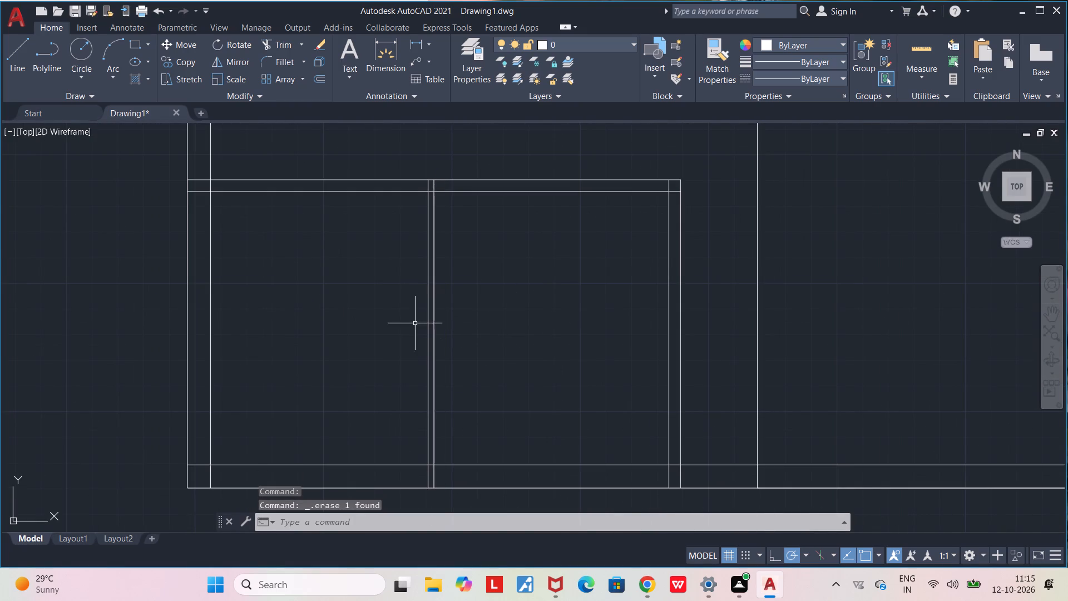
pyautogui.click(428, 323)
pyautogui.press('Delete')
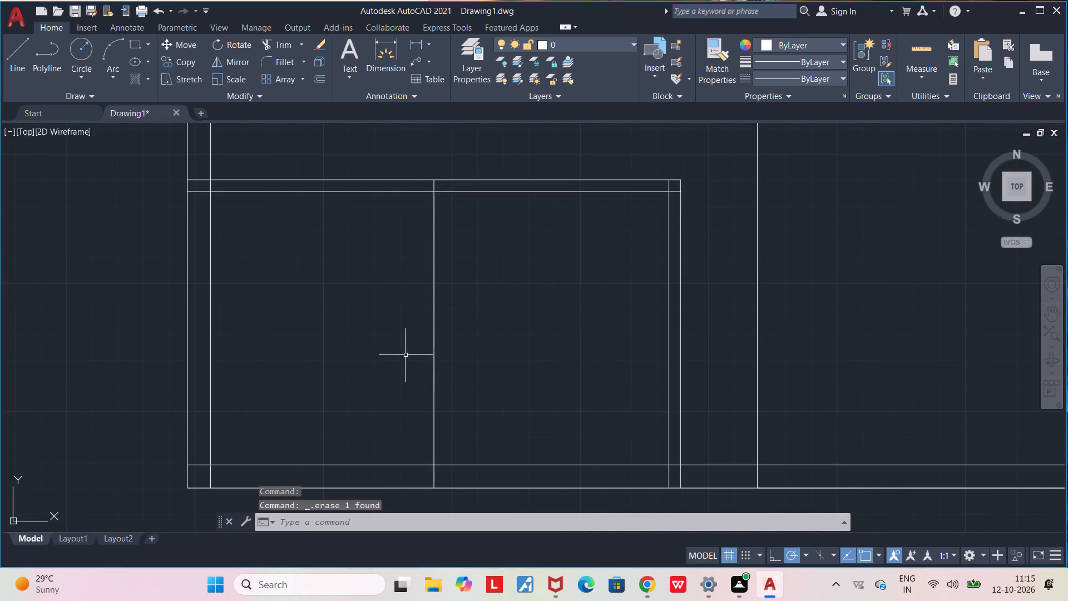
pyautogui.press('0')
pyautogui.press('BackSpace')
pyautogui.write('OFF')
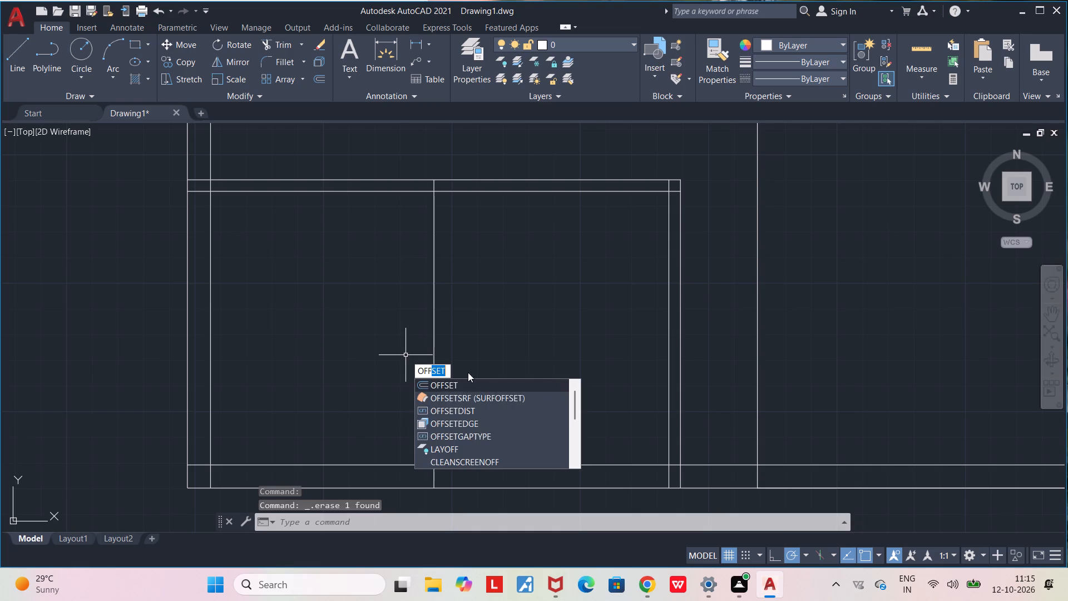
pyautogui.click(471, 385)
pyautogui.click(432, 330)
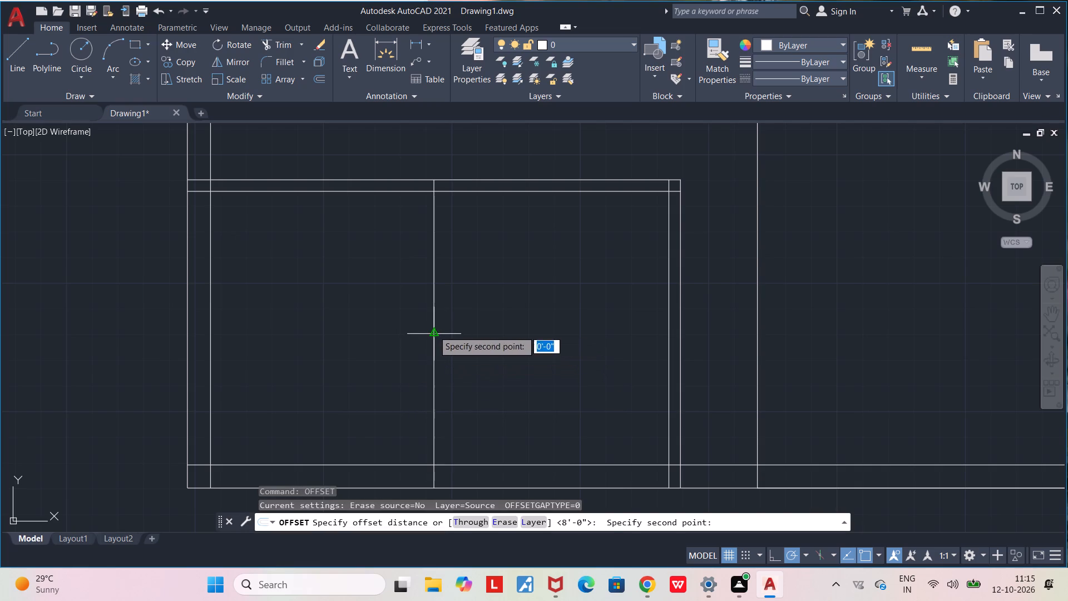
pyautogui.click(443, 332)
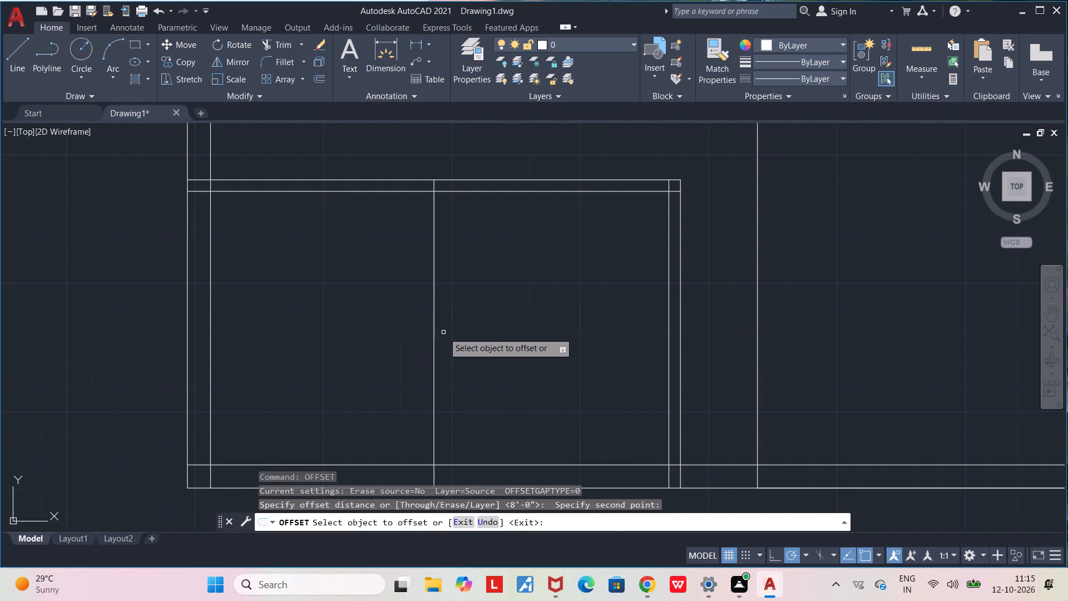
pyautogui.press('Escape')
# Offset the partition line between the two bottom-left rooms by 4.5" to both sides.
pyautogui.write('OF')
pyautogui.click(487, 363)
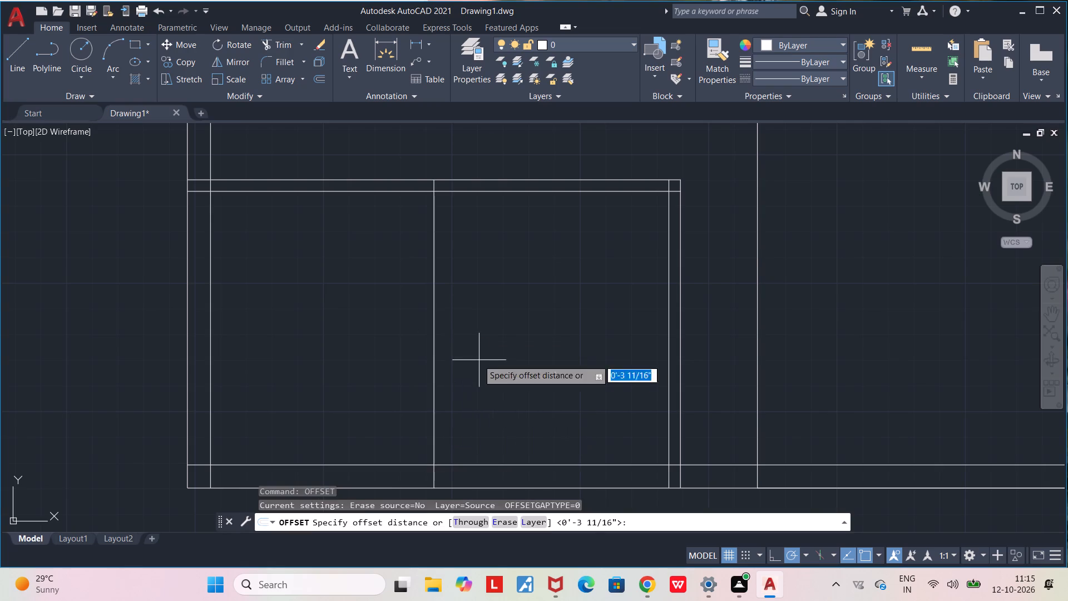
pyautogui.click(434, 335)
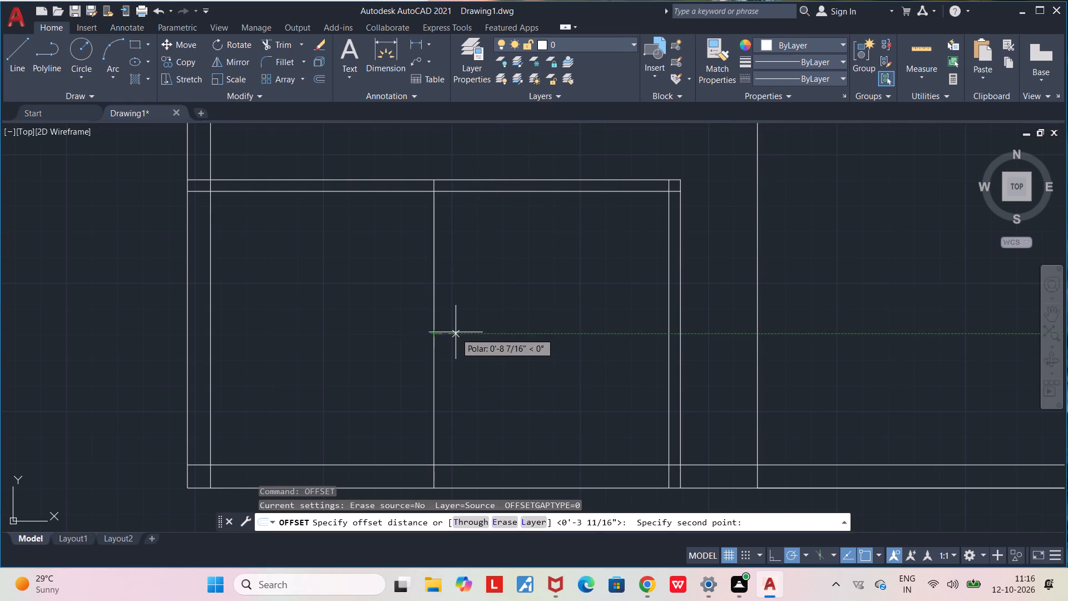
pyautogui.write('45')
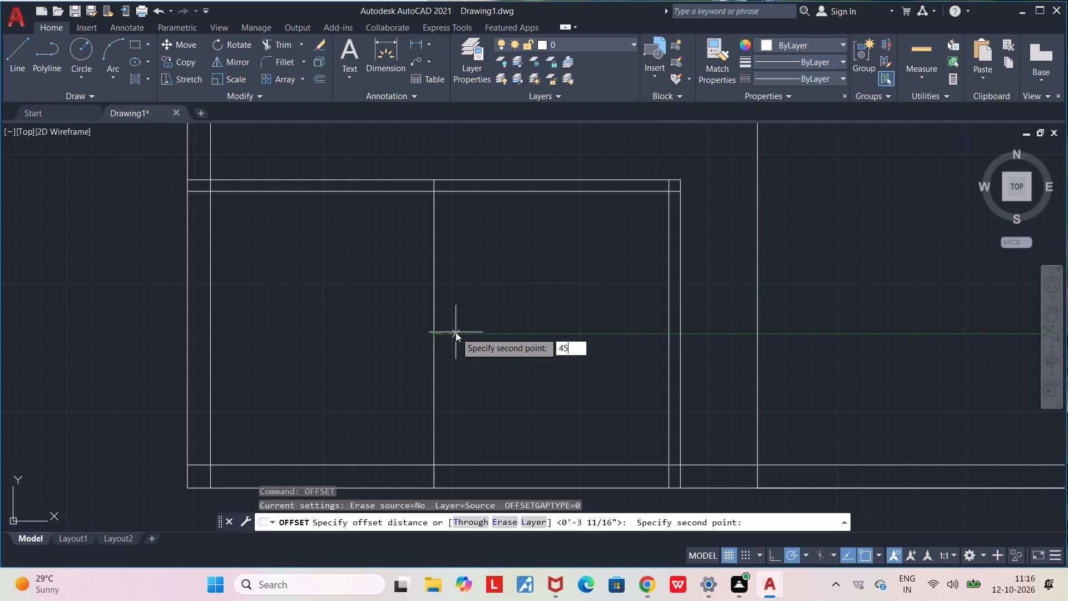
pyautogui.press('BackSpace')
pyautogui.write('.5')
pyautogui.hotkey('shift', '"')
pyautogui.press('Return')
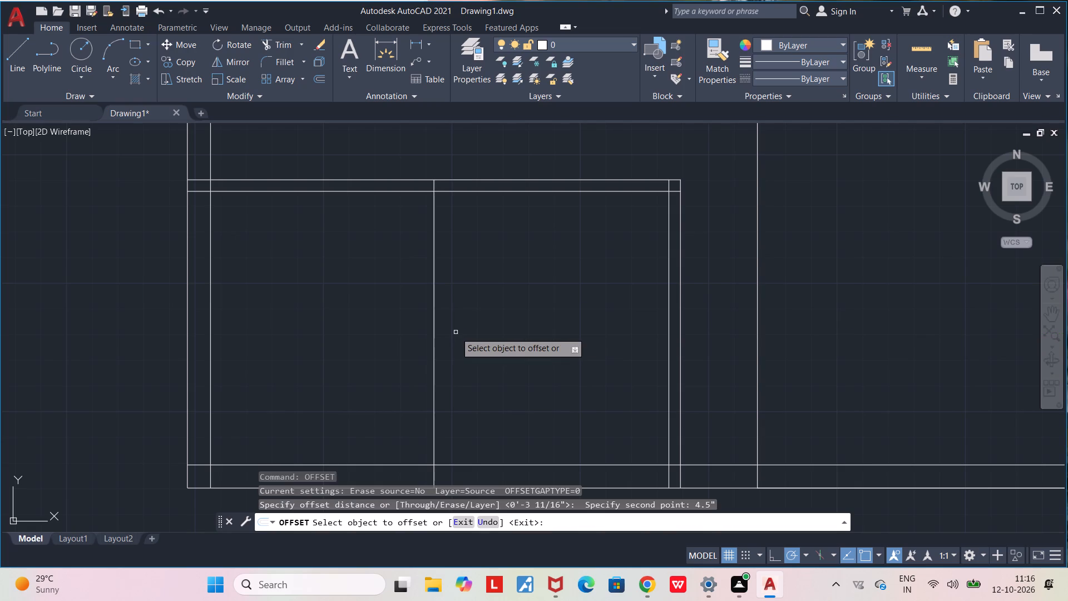
pyautogui.click(437, 300)
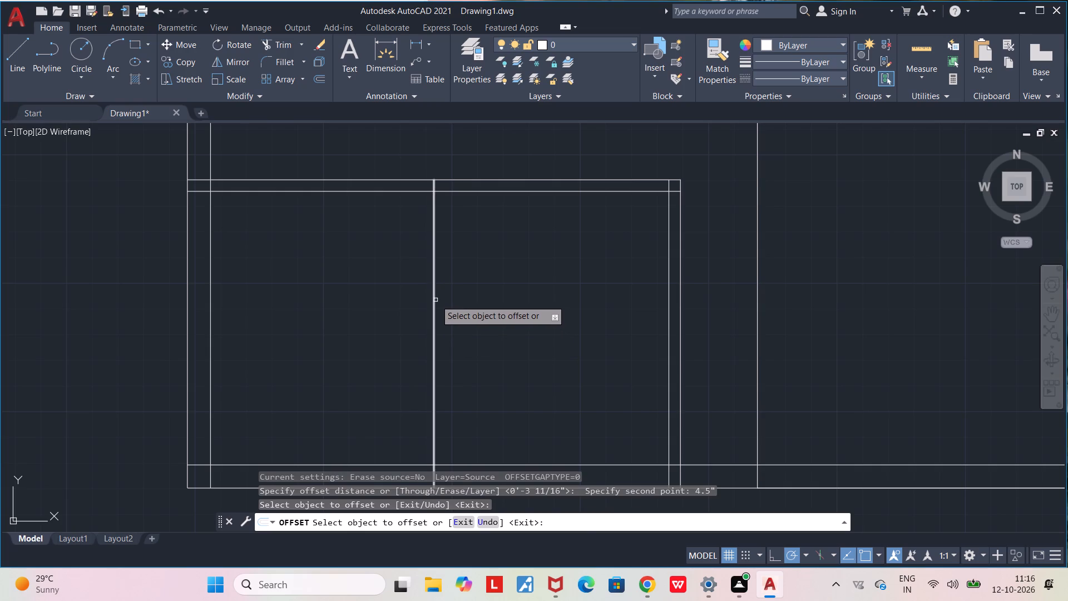
pyautogui.click(435, 299)
pyautogui.click(443, 299)
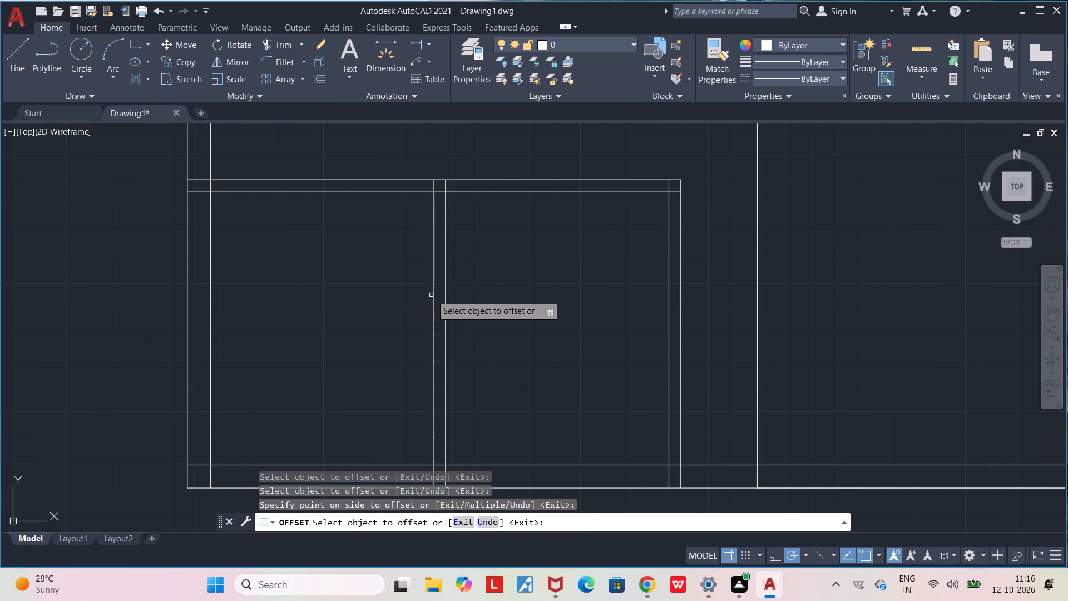
pyautogui.click(432, 295)
pyautogui.click(426, 292)
# Offset the vertical partition line between the two top rooms by 4.5" to both sides.
pyautogui.moveTo(441, 278); pyautogui.dragTo(462, 423, button='middle')
pyautogui.scroll(-4, 462, 423)
pyautogui.scroll(4, 496, 289)
pyautogui.click(472, 292)
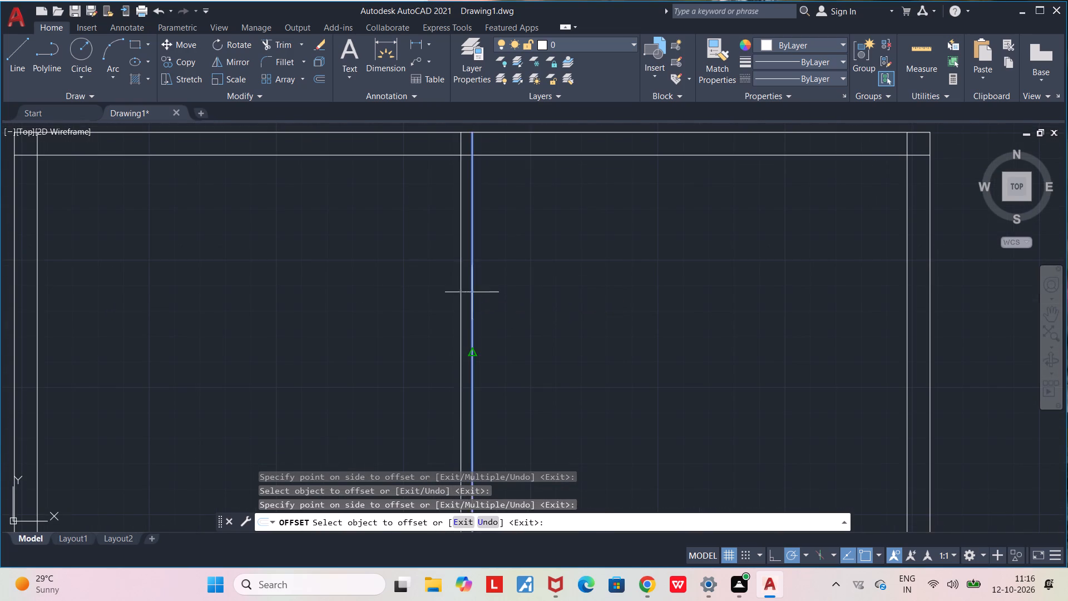
pyautogui.click(488, 295)
pyautogui.click(472, 293)
pyautogui.click(461, 296)
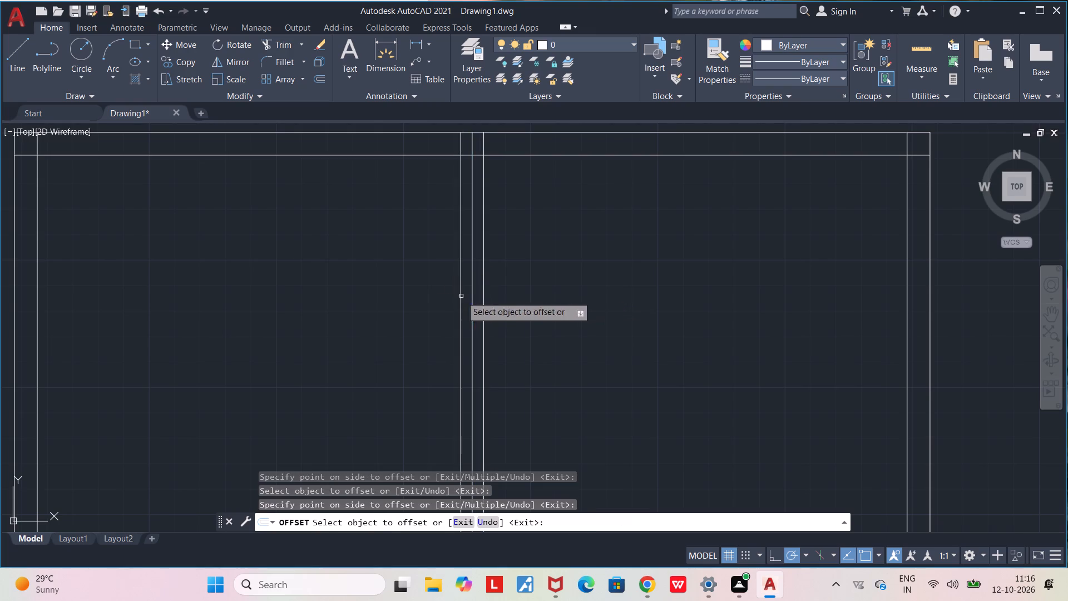
pyautogui.press('Escape')
pyautogui.press('Escape')
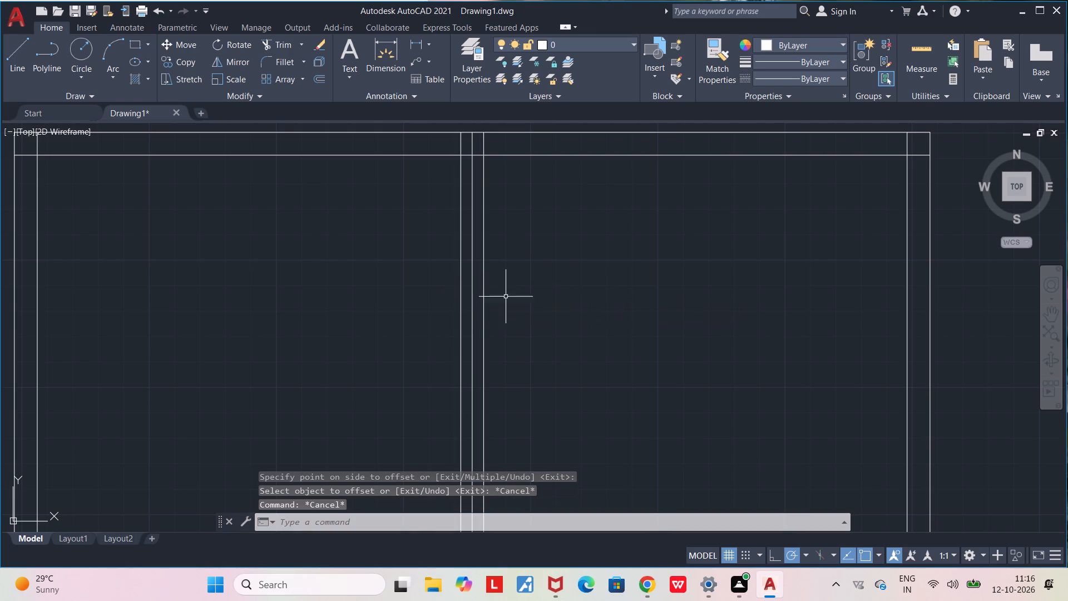
# Erase the centre line of the partition between the two top rooms.
pyautogui.scroll(1, 477, 305)
pyautogui.click(469, 302)
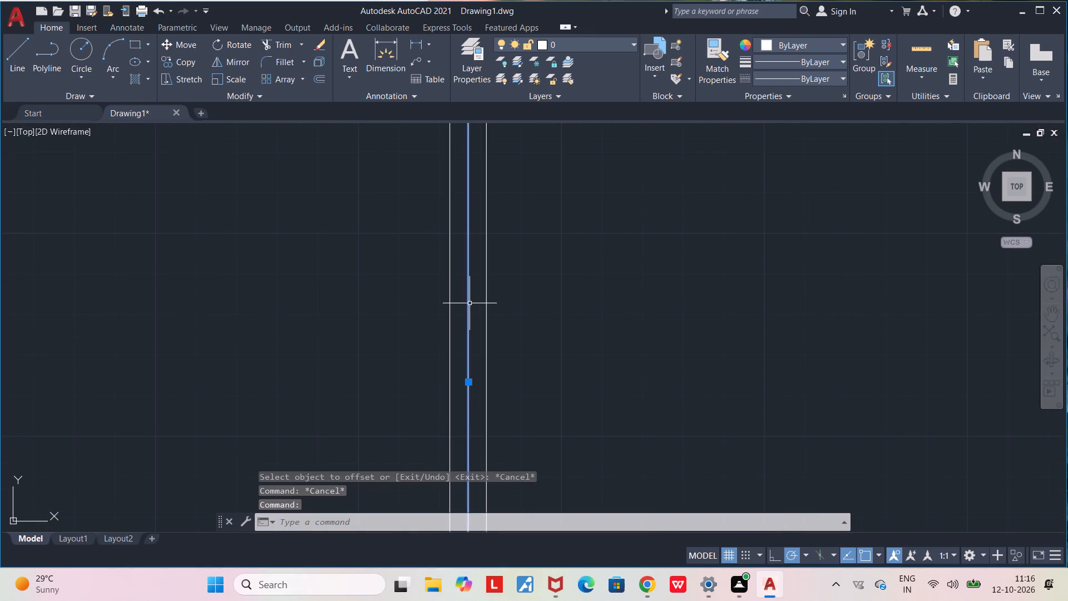
pyautogui.press('Delete')
# Erase the centre line of the partition between the two bottom-left rooms.
pyautogui.scroll(-2, 469, 303)
pyautogui.moveTo(481, 314); pyautogui.dragTo(476, 176, button='middle')
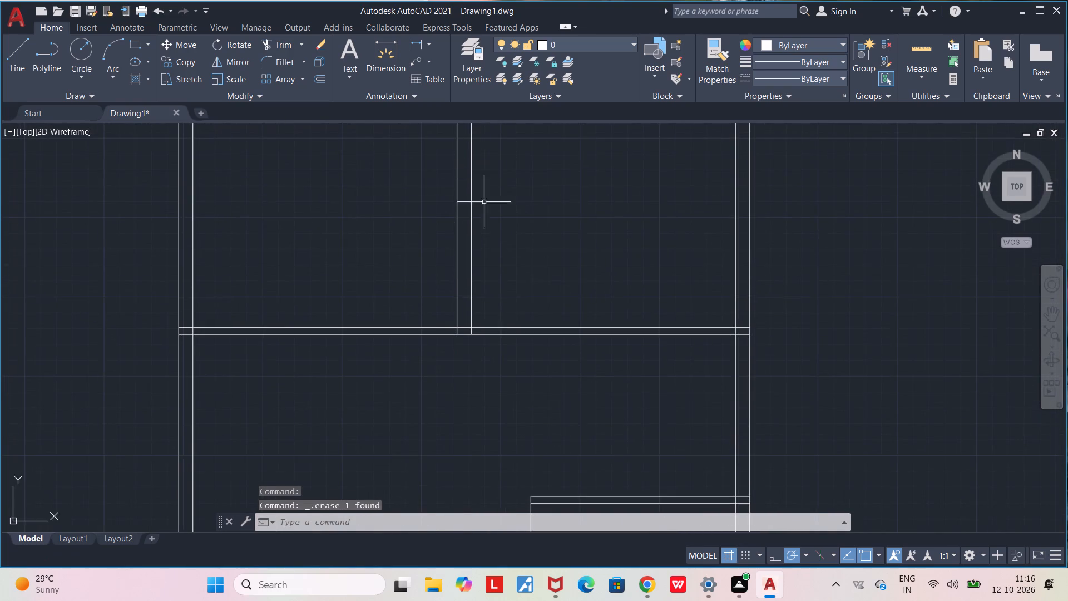
pyautogui.moveTo(503, 334); pyautogui.dragTo(524, 190, button='middle')
pyautogui.moveTo(451, 382); pyautogui.dragTo(479, 275, button='middle')
pyautogui.scroll(1, 418, 421)
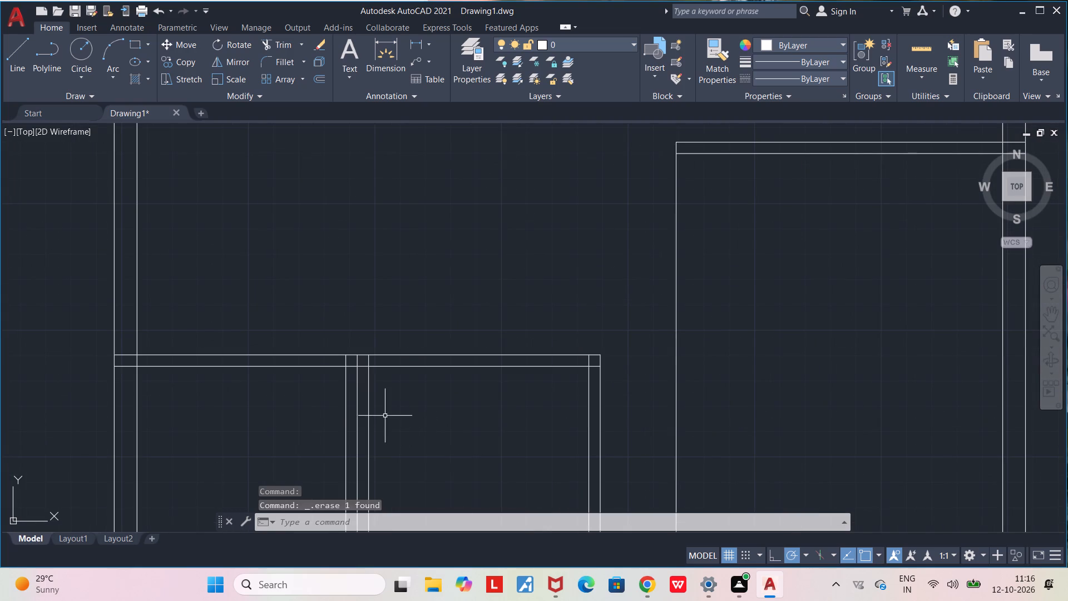
pyautogui.click(358, 421)
pyautogui.press('Delete')
# Draw a line 8' down from the midpoint of the top partition's lower end, continuing horizontally to the inner face of the right outer wall.
pyautogui.scroll(-1, 363, 426)
pyautogui.scroll(-1, 627, 268)
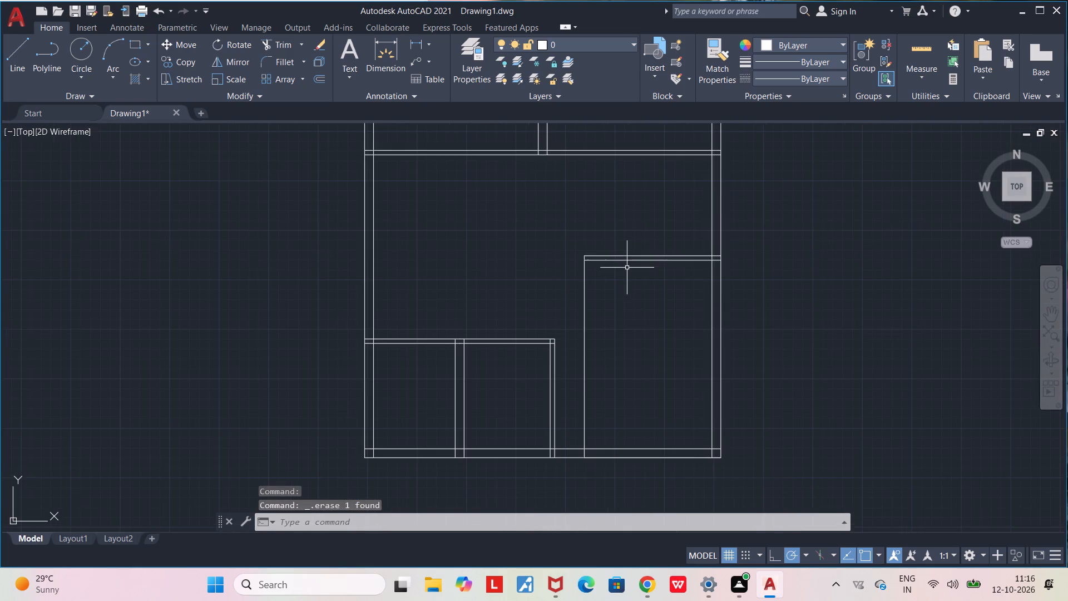
pyautogui.moveTo(625, 294); pyautogui.dragTo(676, 407, button='middle')
pyautogui.scroll(2, 607, 309)
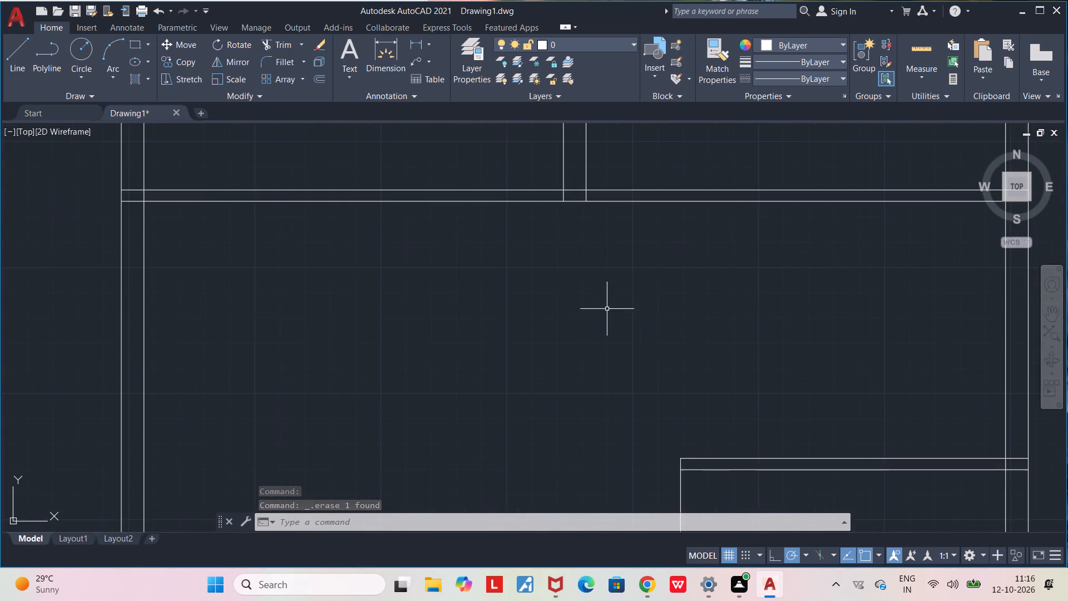
pyautogui.moveTo(703, 329); pyautogui.dragTo(550, 374, button='middle')
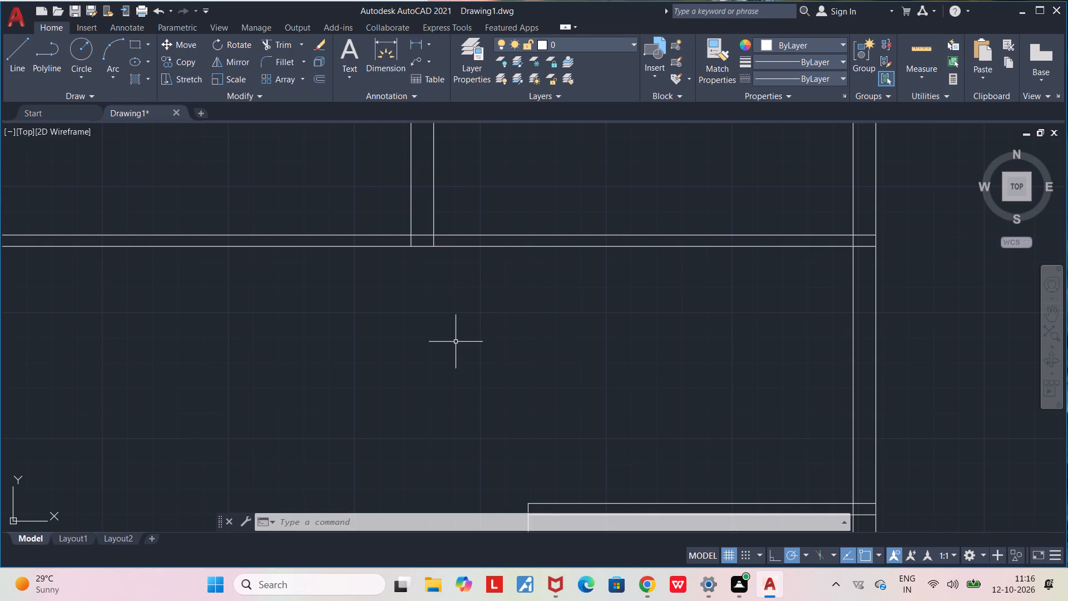
pyautogui.press('l')
pyautogui.press('Return')
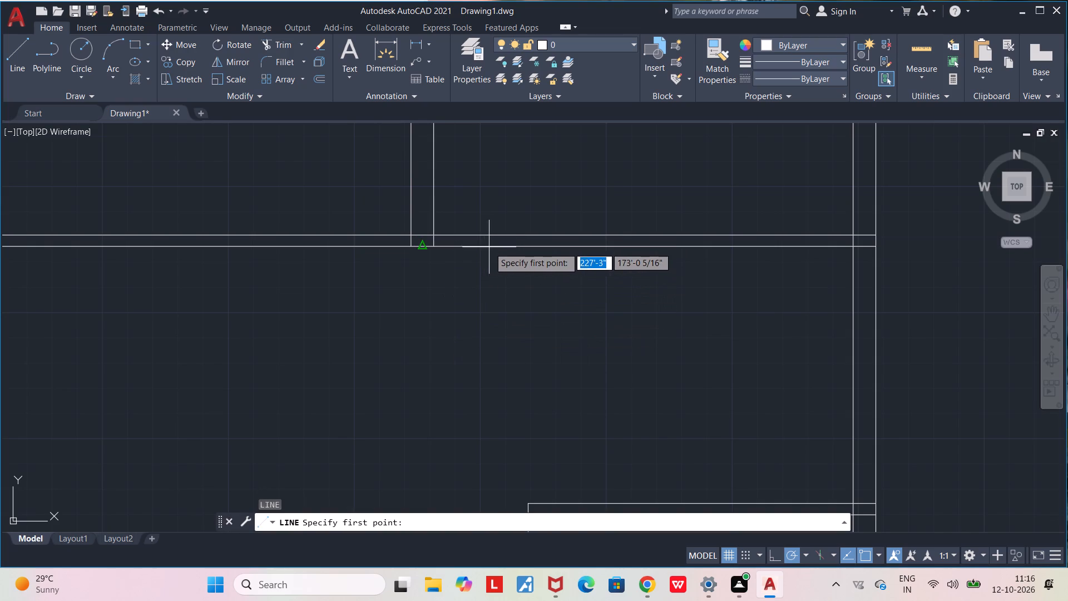
pyautogui.click(421, 246)
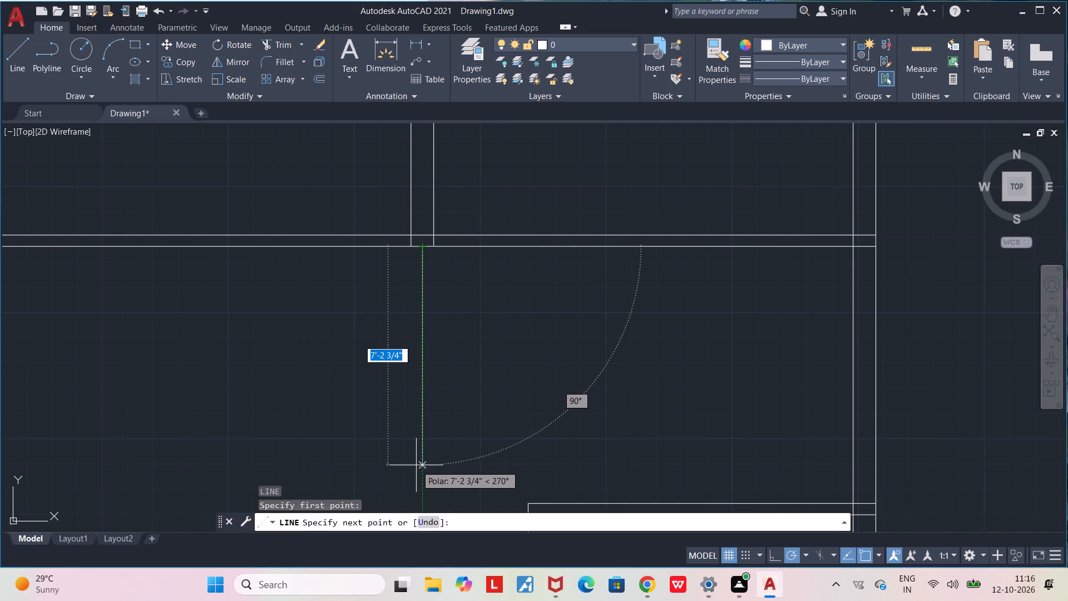
pyautogui.press('8')
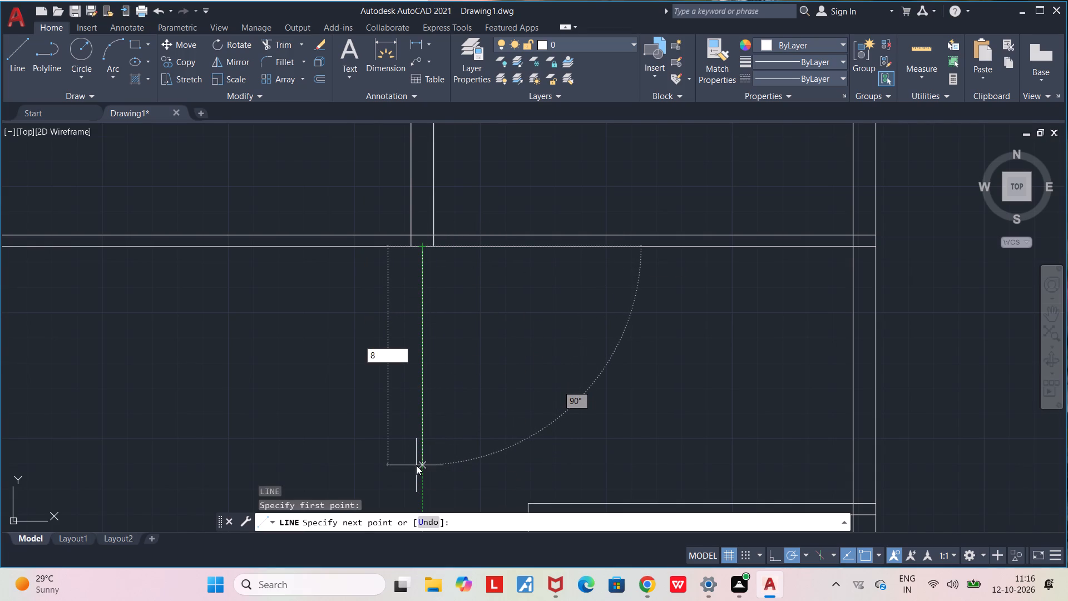
pyautogui.press("'")
pyautogui.press('Return')
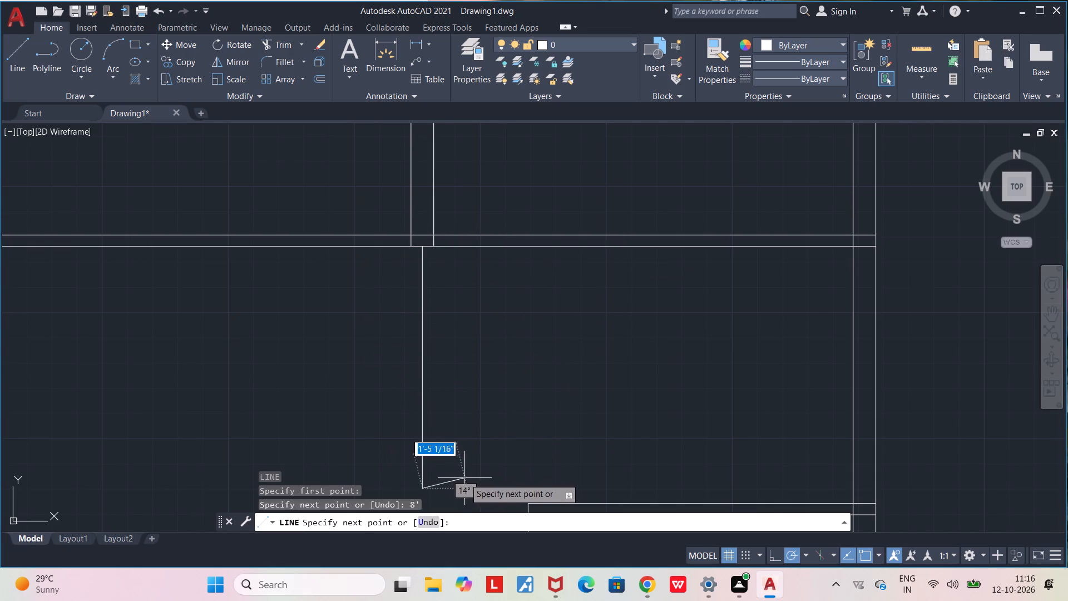
pyautogui.click(425, 489)
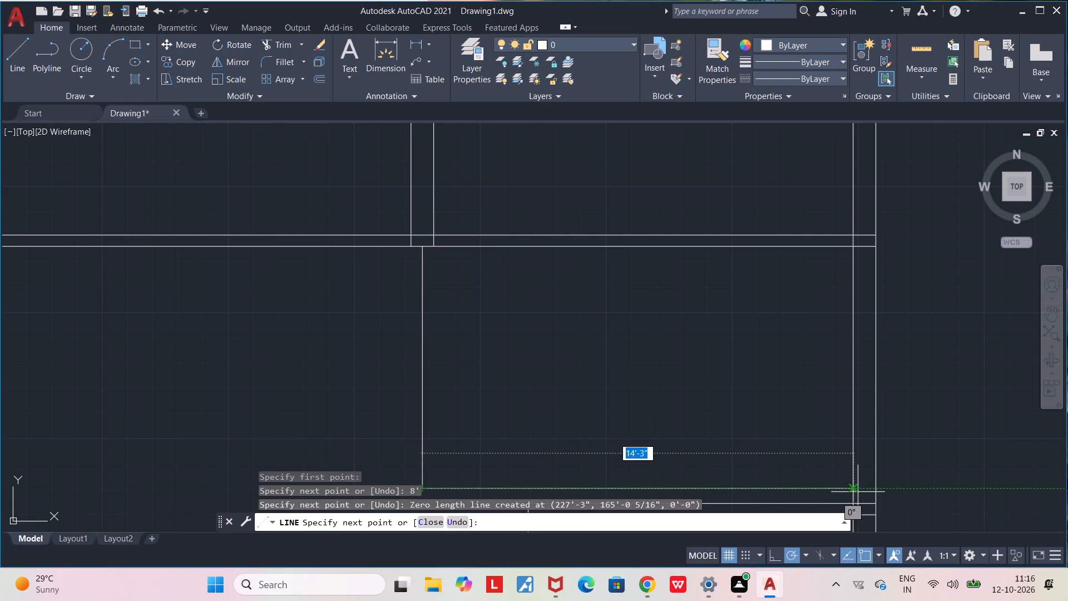
pyautogui.click(851, 491)
pyautogui.press('Escape')
pyautogui.press('Escape')
pyautogui.moveTo(678, 426); pyautogui.dragTo(644, 336, button='middle')
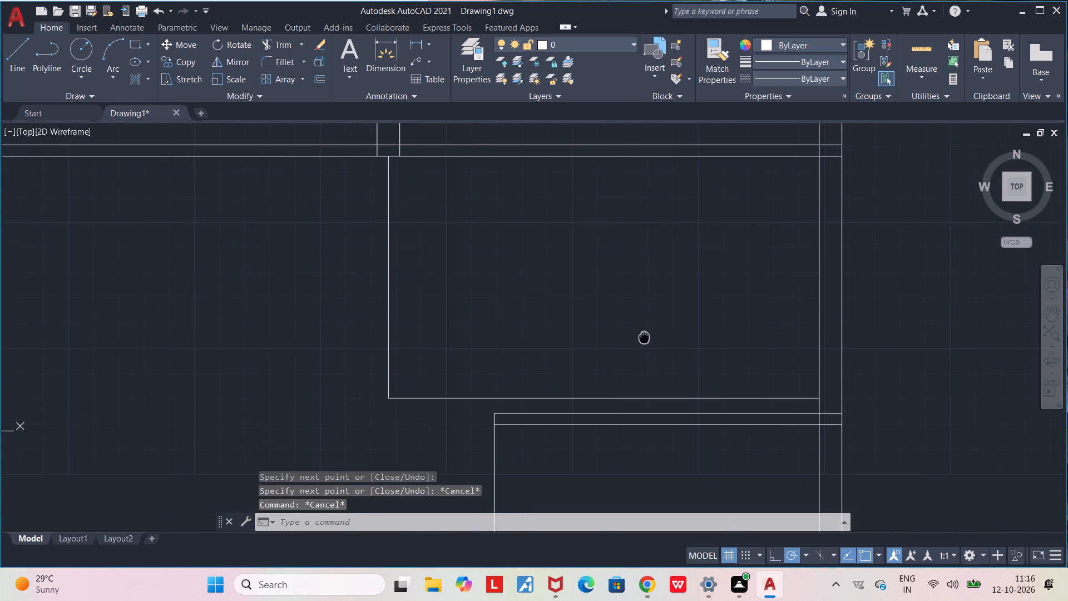
pyautogui.moveTo(644, 336); pyautogui.dragTo(644, 336, button='middle')
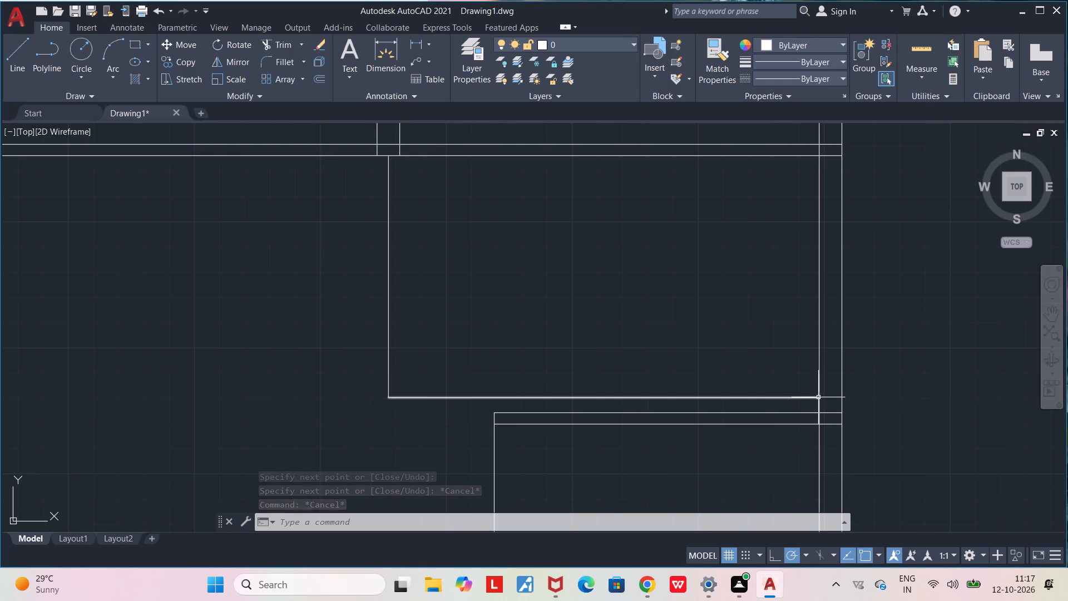
# Draw a line 6' left from the right end of the new horizontal line, then up to the wall below the top rooms.
pyautogui.press('l')
pyautogui.press('Return')
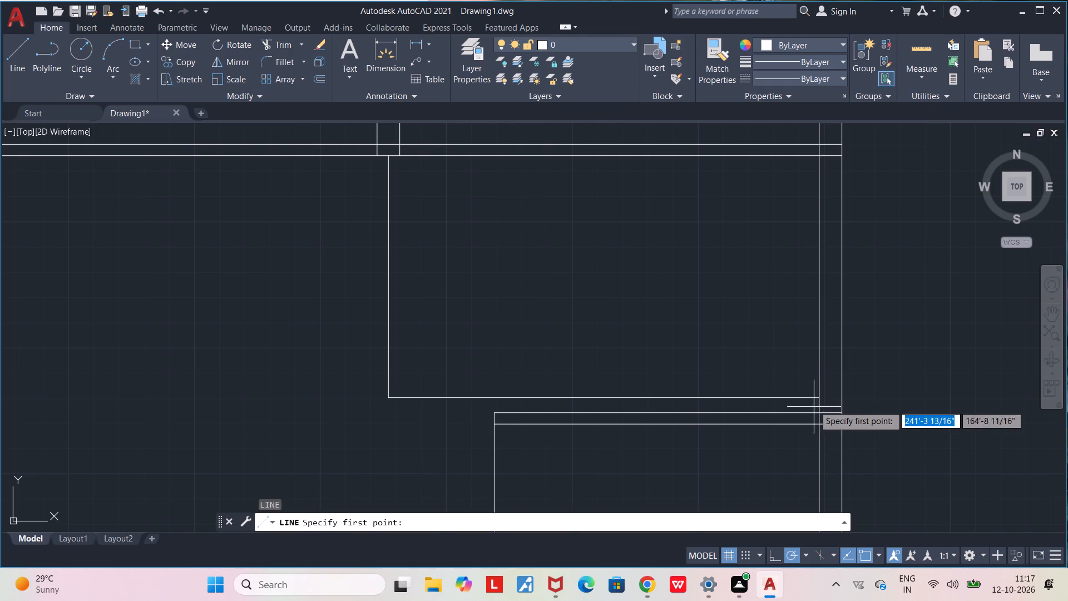
pyautogui.click(817, 396)
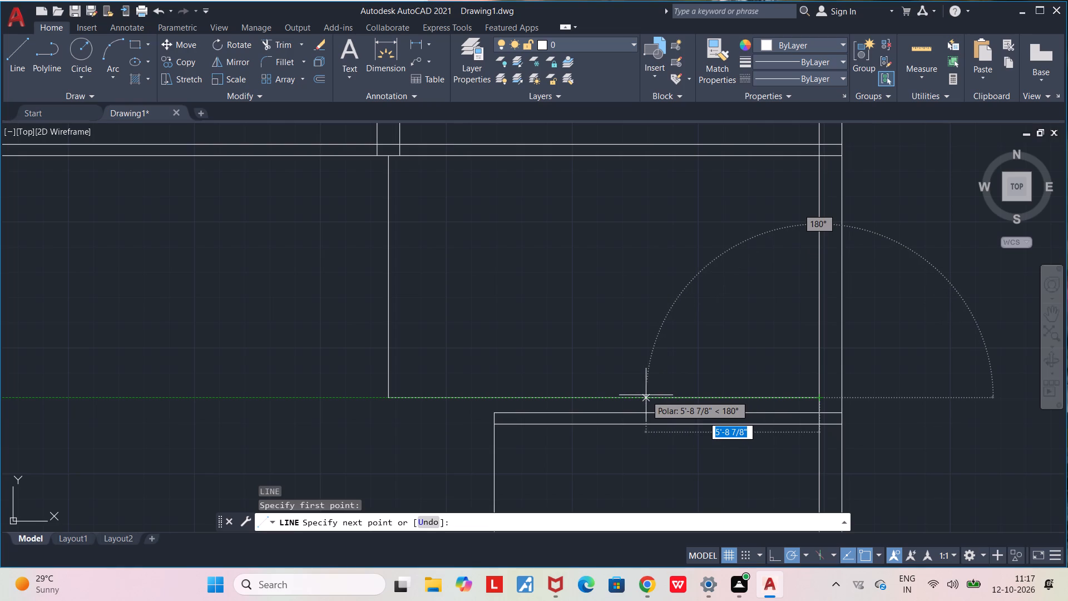
pyautogui.write("6'")
pyautogui.press('Return')
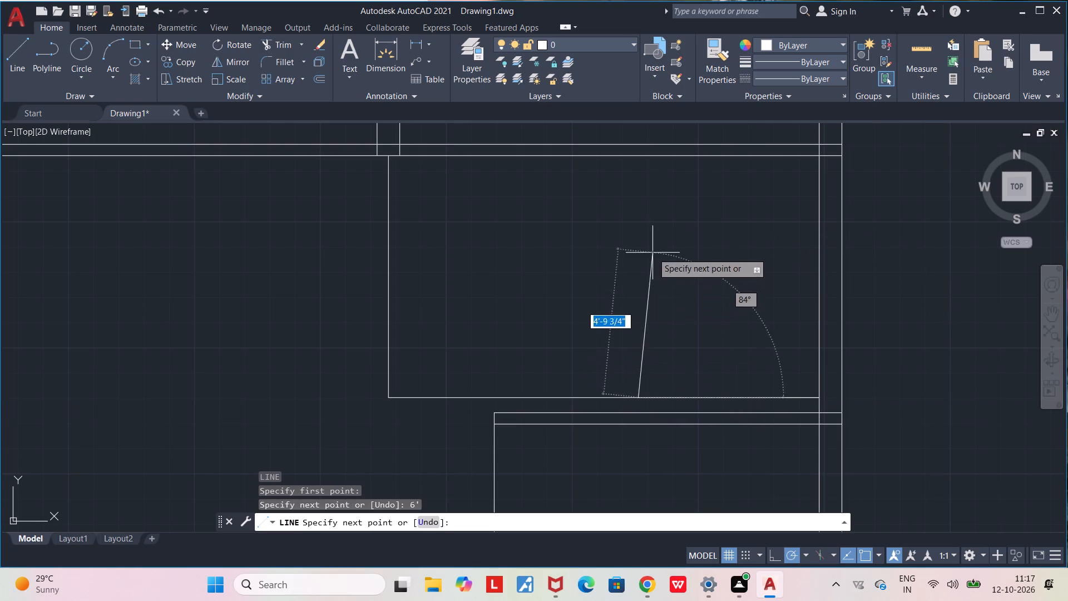
pyautogui.click(634, 154)
pyautogui.press('Escape')
pyautogui.press('Escape')
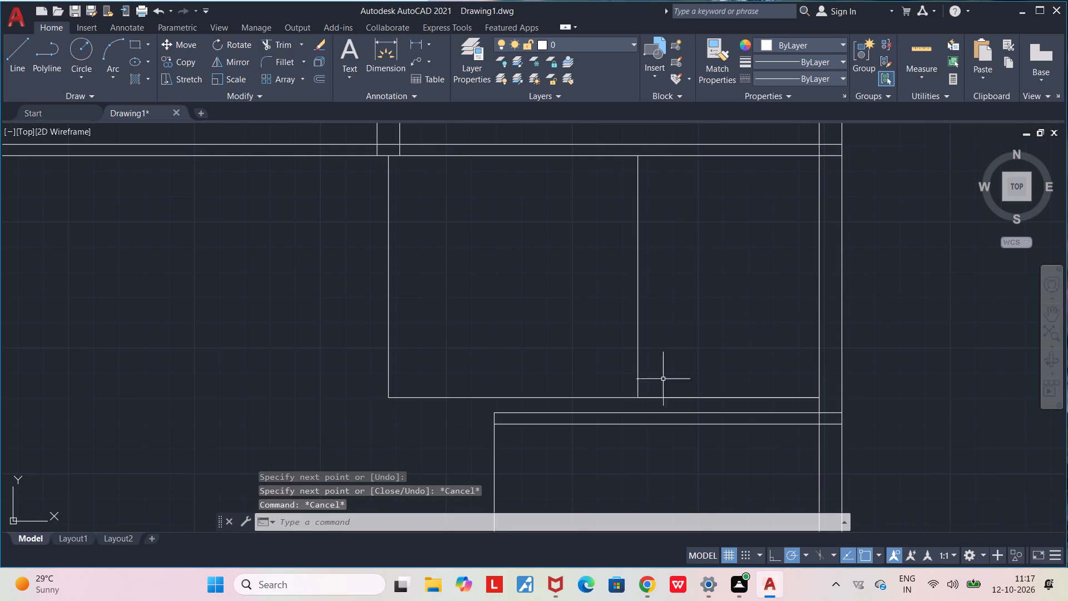
# Trim away the horizontal line left of the new 6' room and the 8' vertical line below the top partition.
pyautogui.click(575, 396)
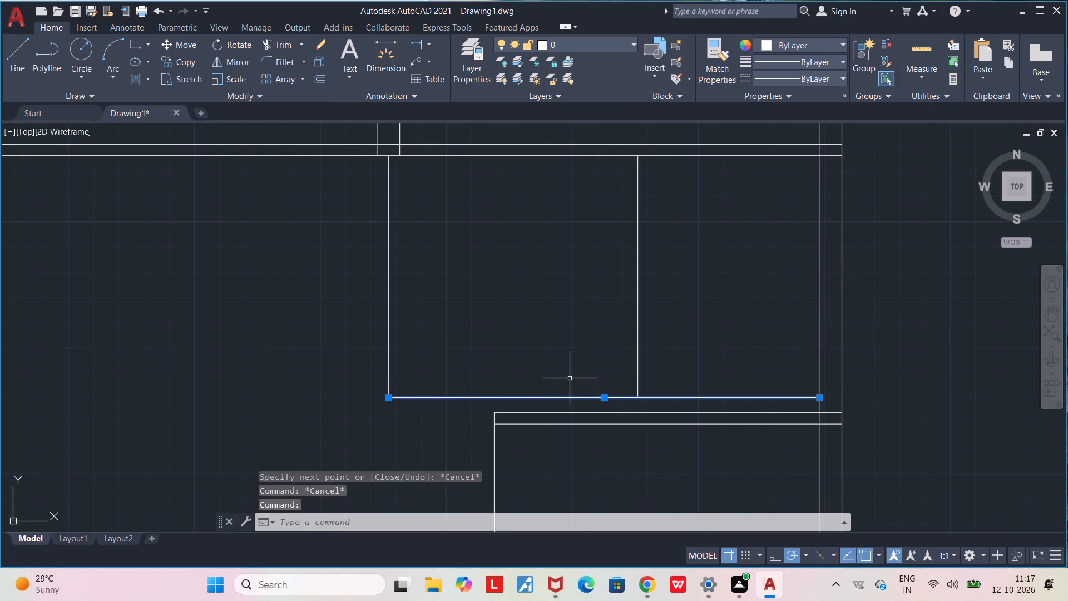
pyautogui.press('Escape')
pyautogui.press('Escape')
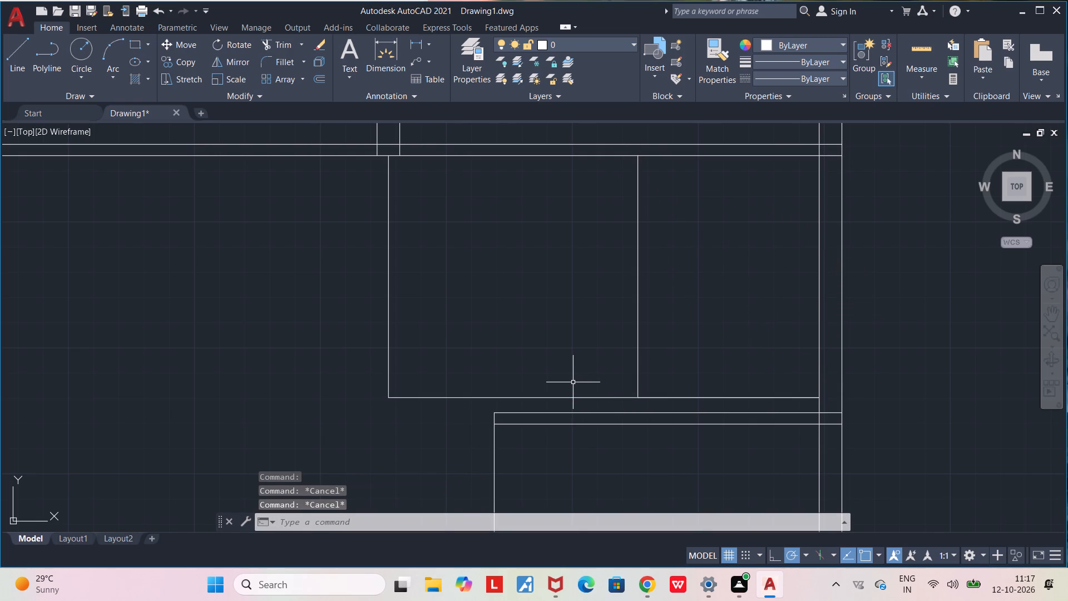
pyautogui.write('TR')
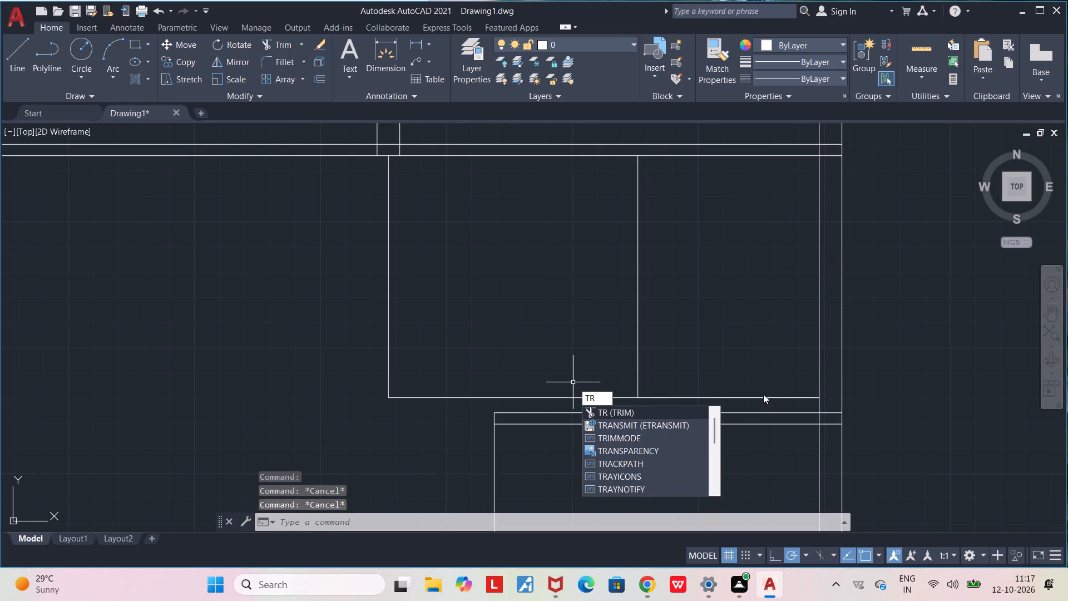
pyautogui.click(678, 415)
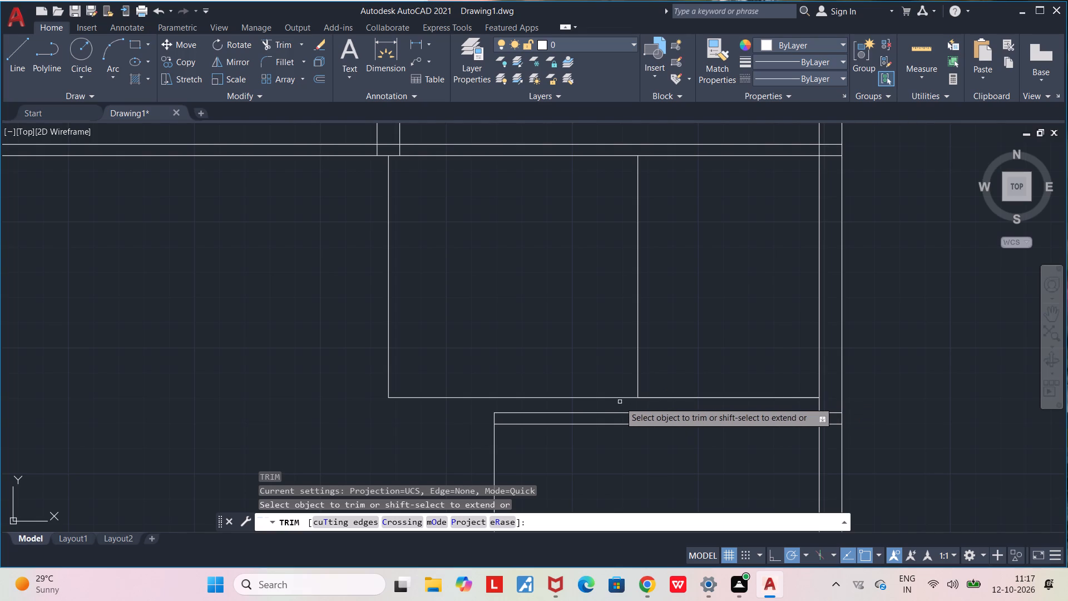
pyautogui.click(612, 397)
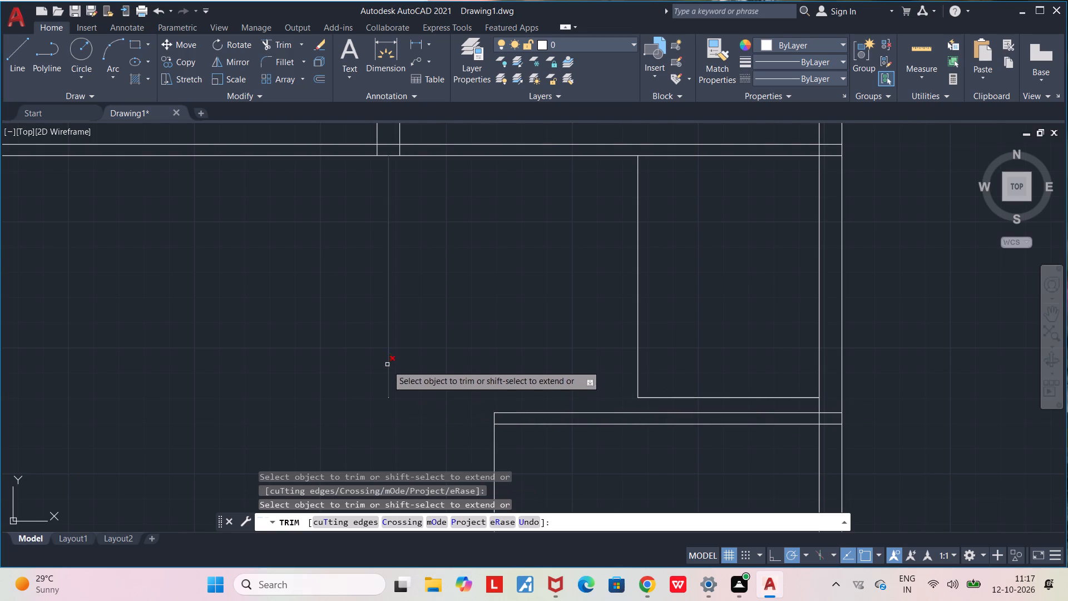
pyautogui.click(387, 357)
pyautogui.click(387, 397)
pyautogui.moveTo(322, 372); pyautogui.dragTo(333, 372)
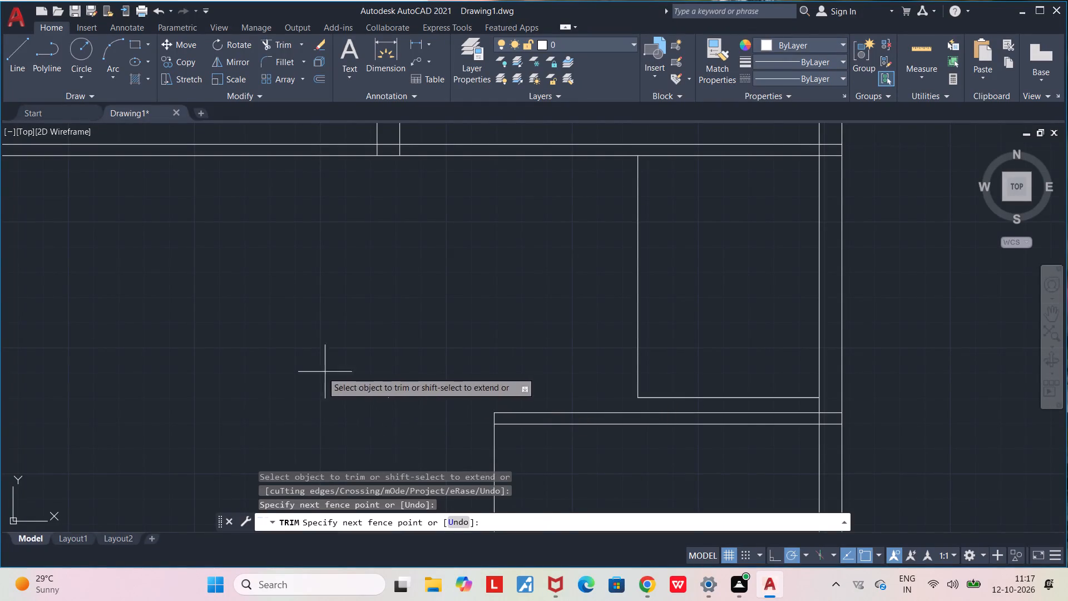
pyautogui.moveTo(333, 372); pyautogui.dragTo(350, 409)
pyautogui.press('Escape')
pyautogui.press('Escape')
pyautogui.scroll(4, 380, 419)
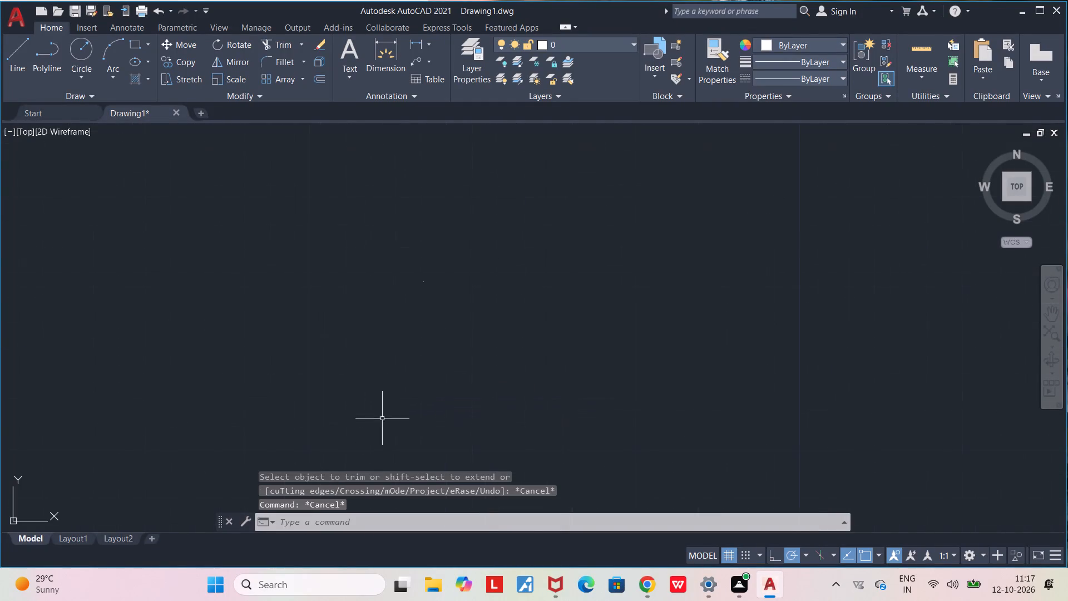
# Erase the tiny stray remnant left outside the new 6' room after trimming.
pyautogui.moveTo(373, 257); pyautogui.dragTo(380, 340)
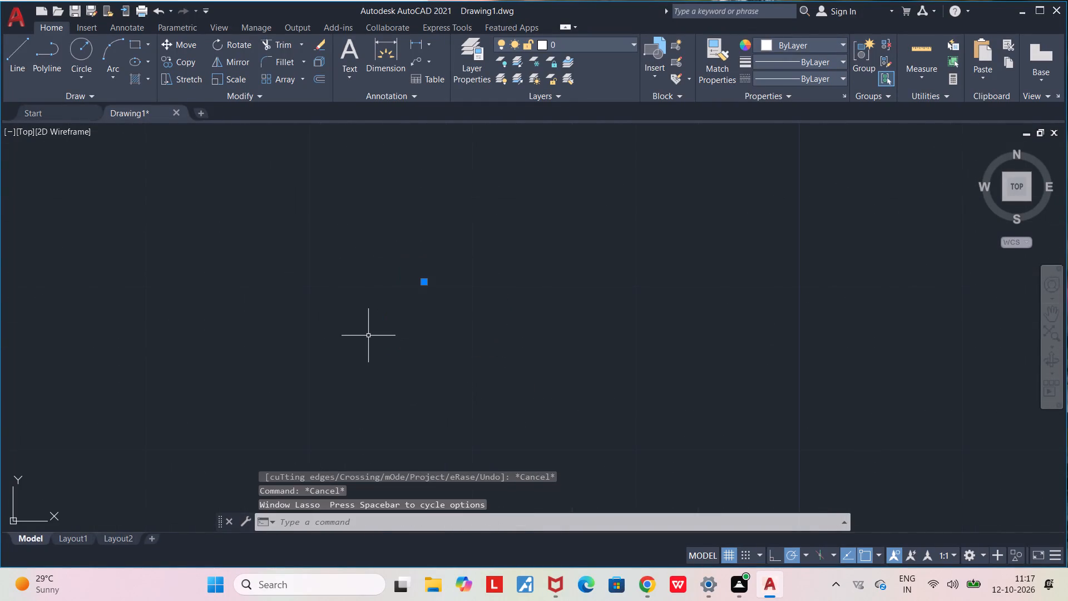
pyautogui.press('BackSpace')
pyautogui.press('Delete')
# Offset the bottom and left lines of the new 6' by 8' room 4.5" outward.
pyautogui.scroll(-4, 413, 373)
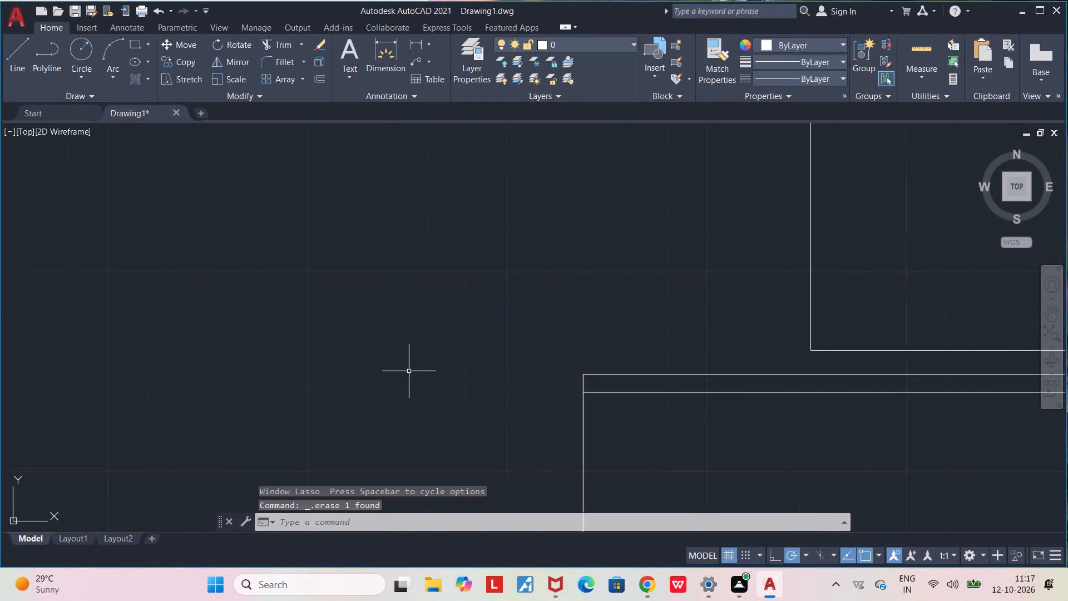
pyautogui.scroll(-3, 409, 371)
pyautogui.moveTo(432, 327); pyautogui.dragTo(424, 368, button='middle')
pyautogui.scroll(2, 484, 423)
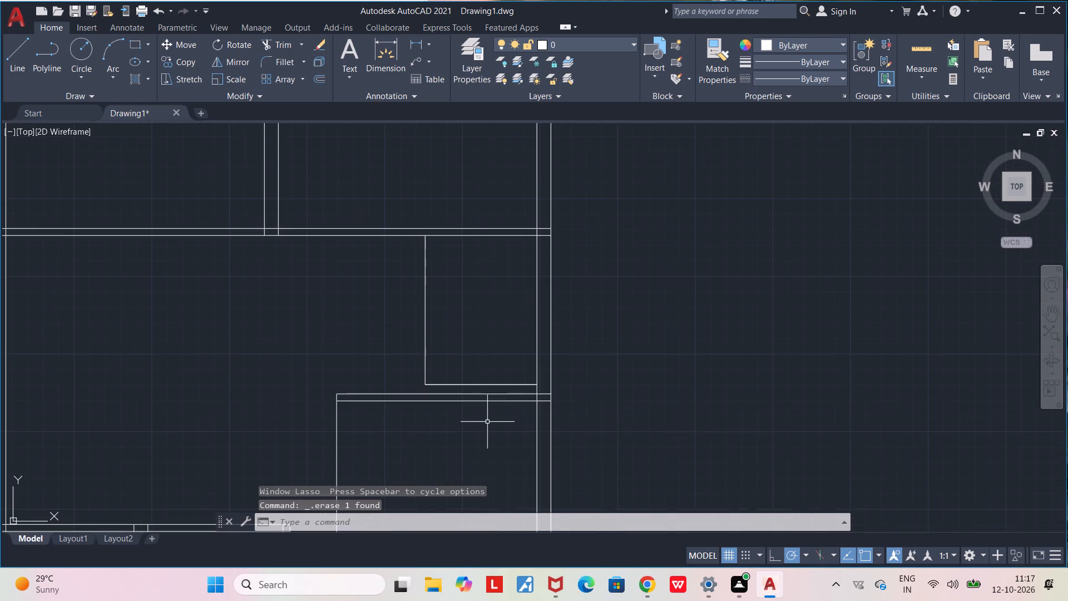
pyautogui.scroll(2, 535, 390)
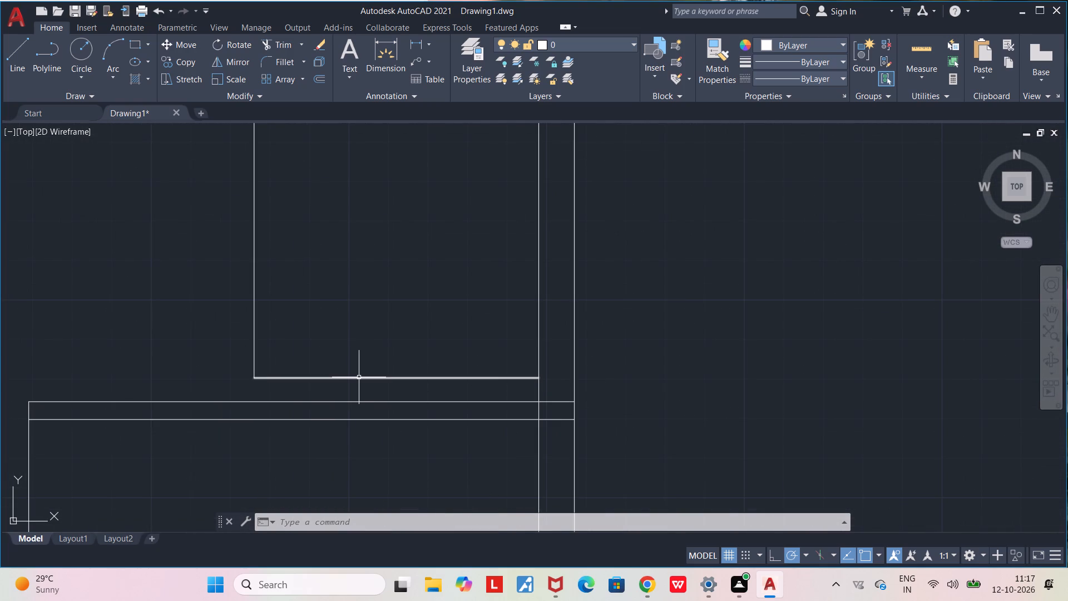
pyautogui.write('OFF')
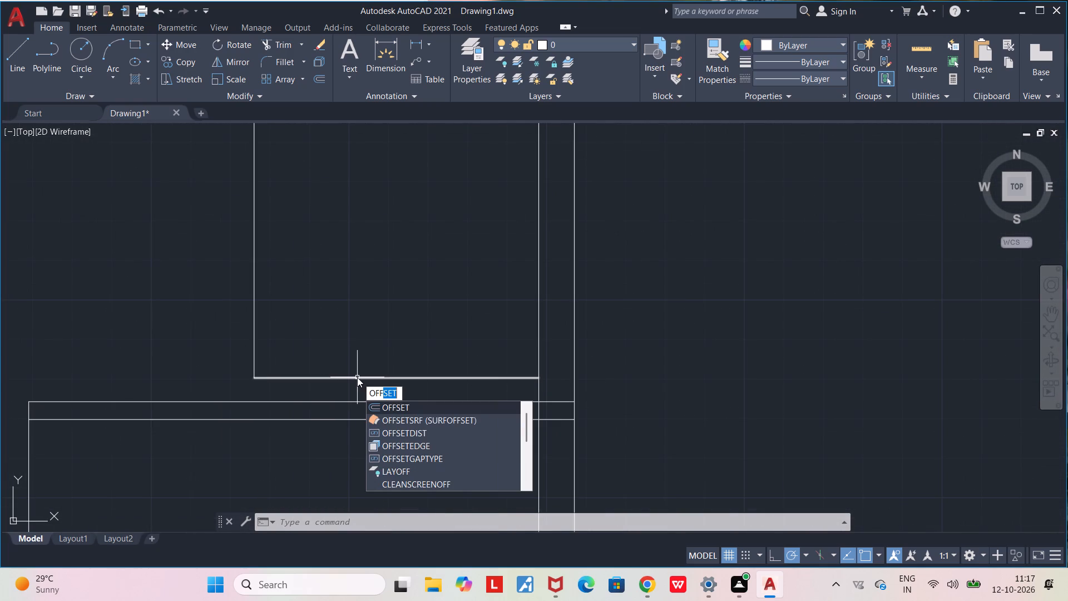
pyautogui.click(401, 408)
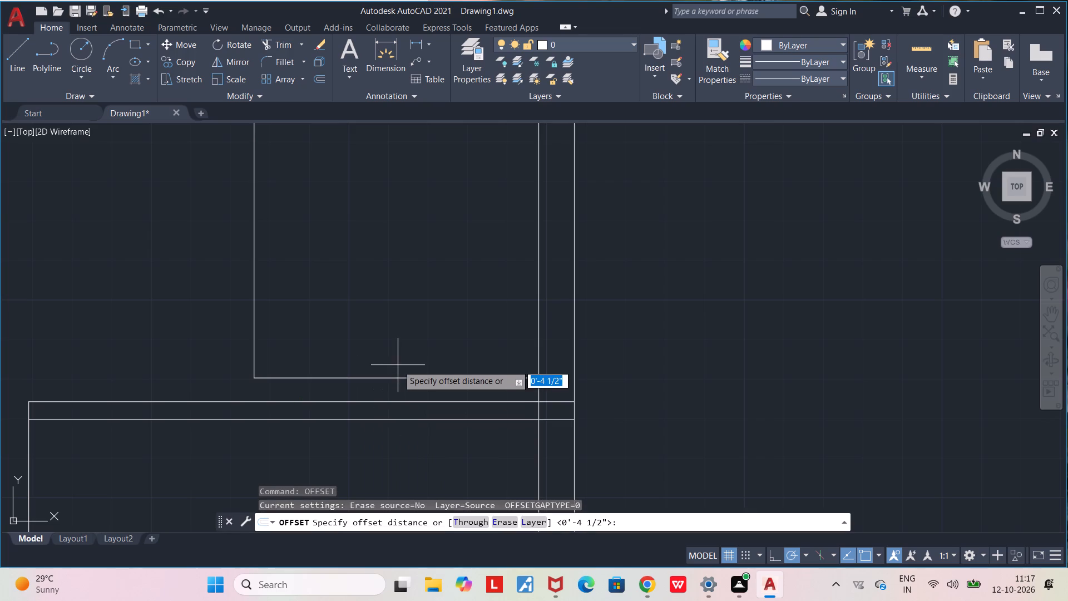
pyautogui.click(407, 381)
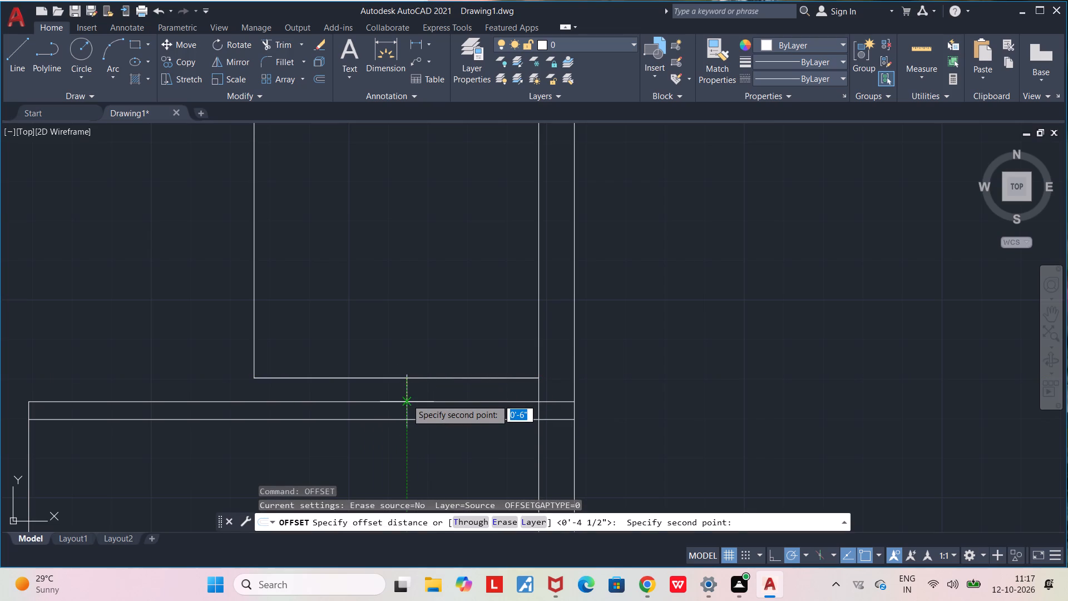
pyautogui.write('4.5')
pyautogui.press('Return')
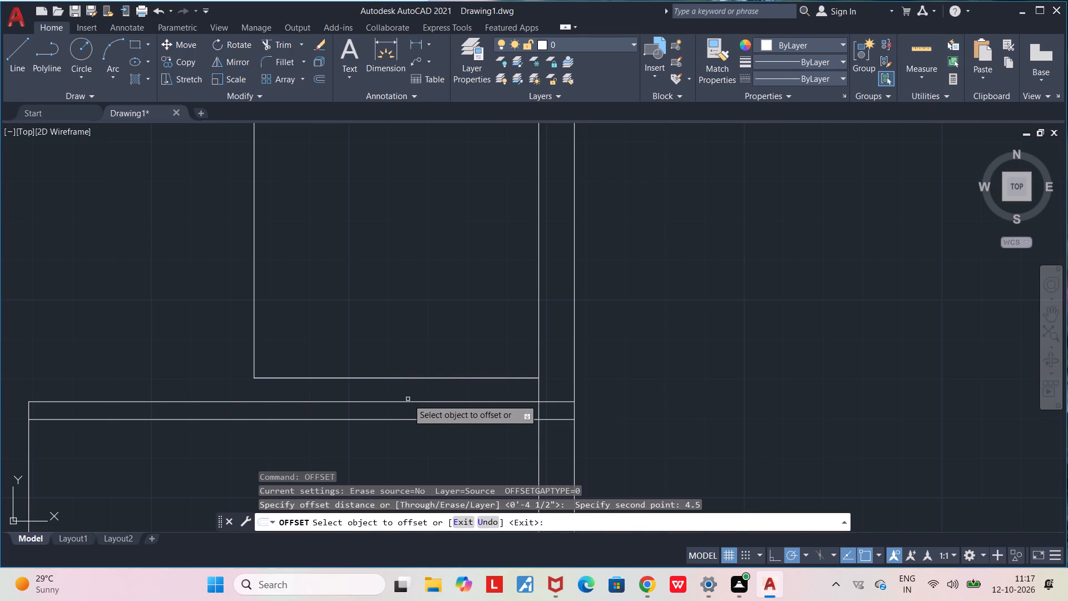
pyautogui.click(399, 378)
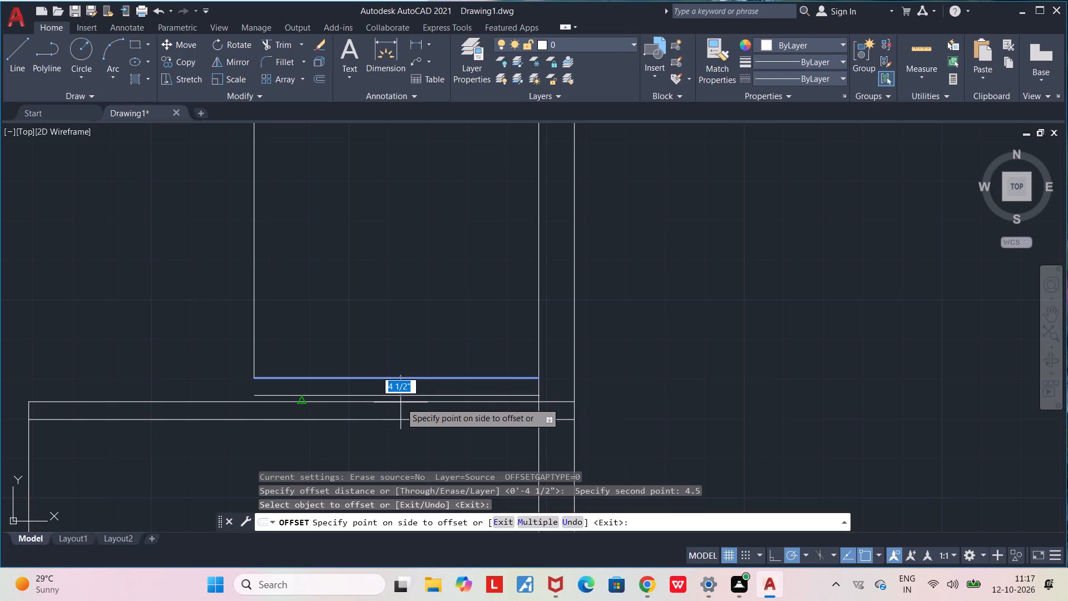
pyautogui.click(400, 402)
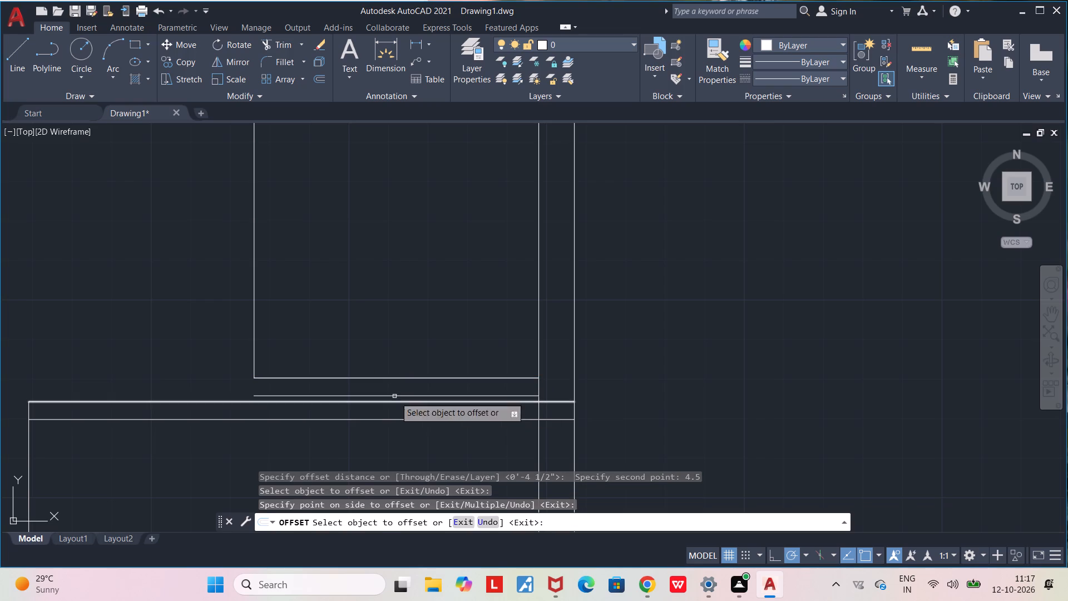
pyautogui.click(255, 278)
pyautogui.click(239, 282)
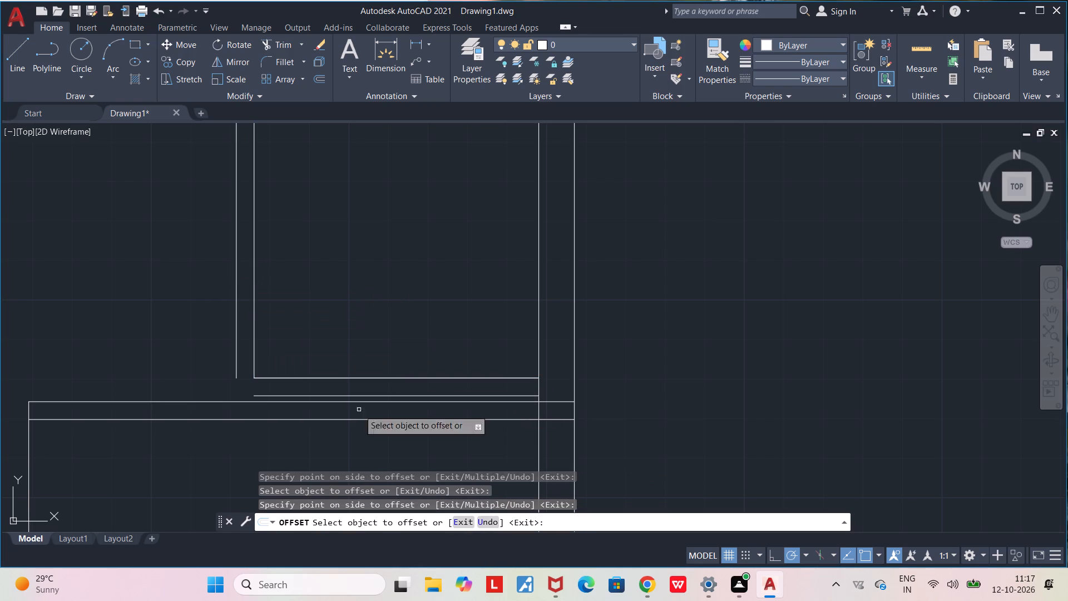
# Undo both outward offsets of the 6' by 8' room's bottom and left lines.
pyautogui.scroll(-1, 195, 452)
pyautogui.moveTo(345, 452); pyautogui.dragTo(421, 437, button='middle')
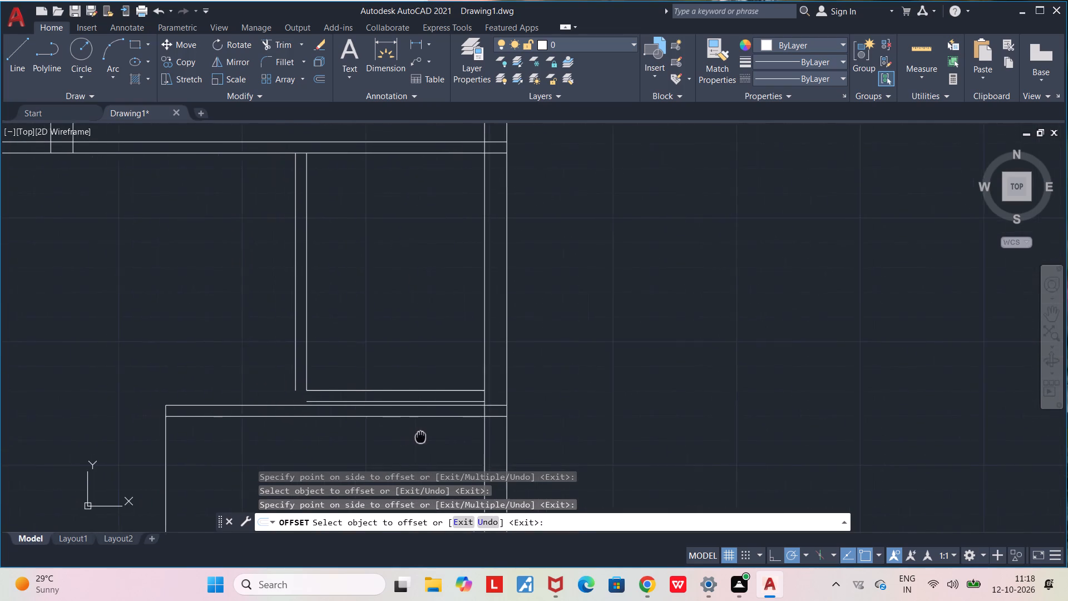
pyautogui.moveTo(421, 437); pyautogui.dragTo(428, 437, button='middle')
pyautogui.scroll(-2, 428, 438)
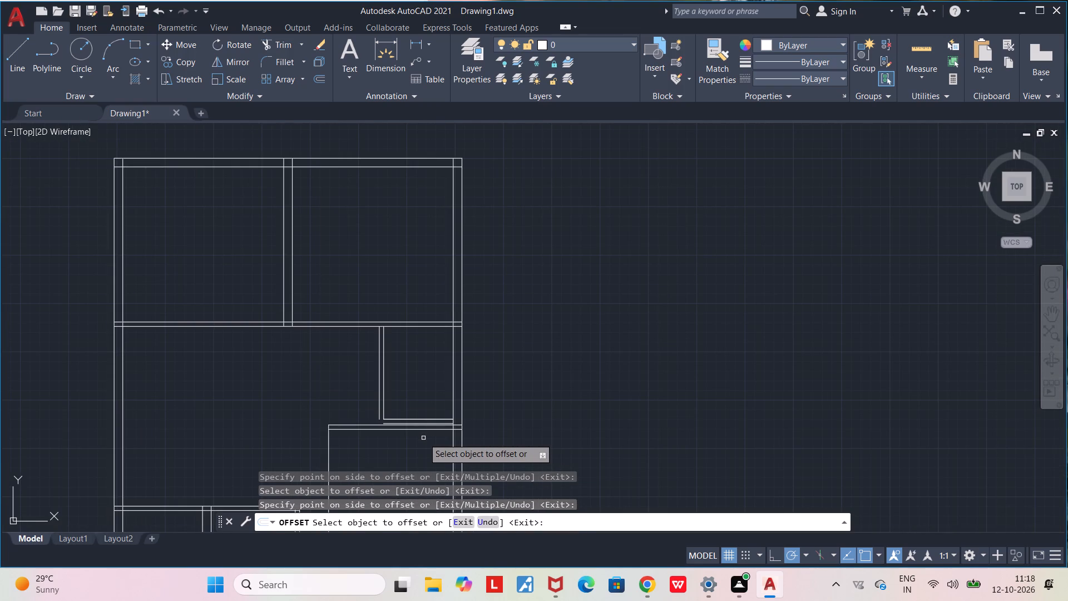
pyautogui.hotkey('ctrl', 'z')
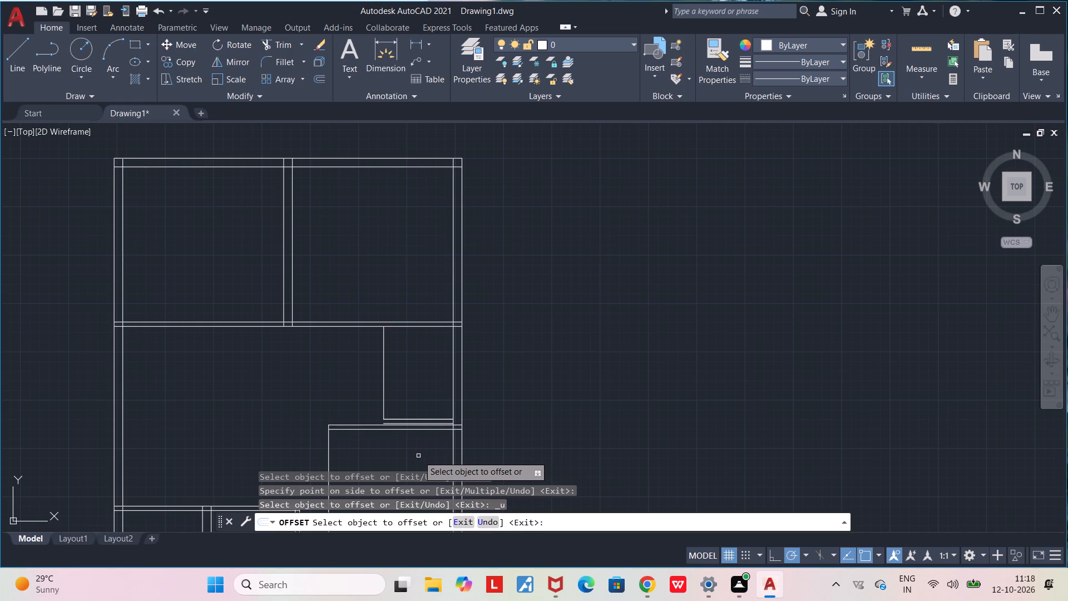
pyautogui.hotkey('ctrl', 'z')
# Offset the bottom and left lines of the 6' by 8' room 4.5" inward.
pyautogui.scroll(2, 416, 416)
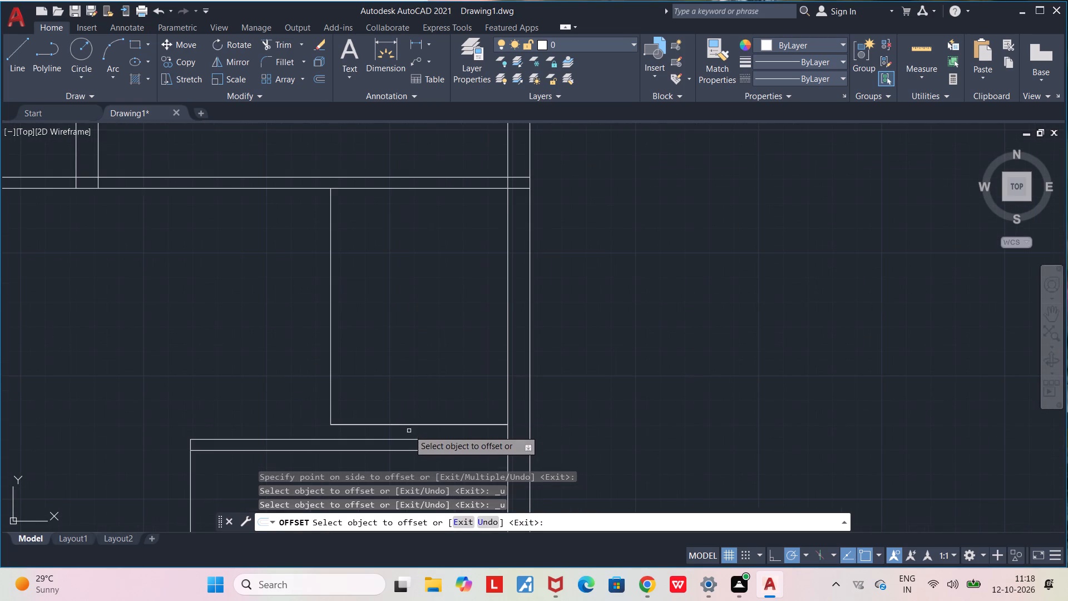
pyautogui.click(410, 422)
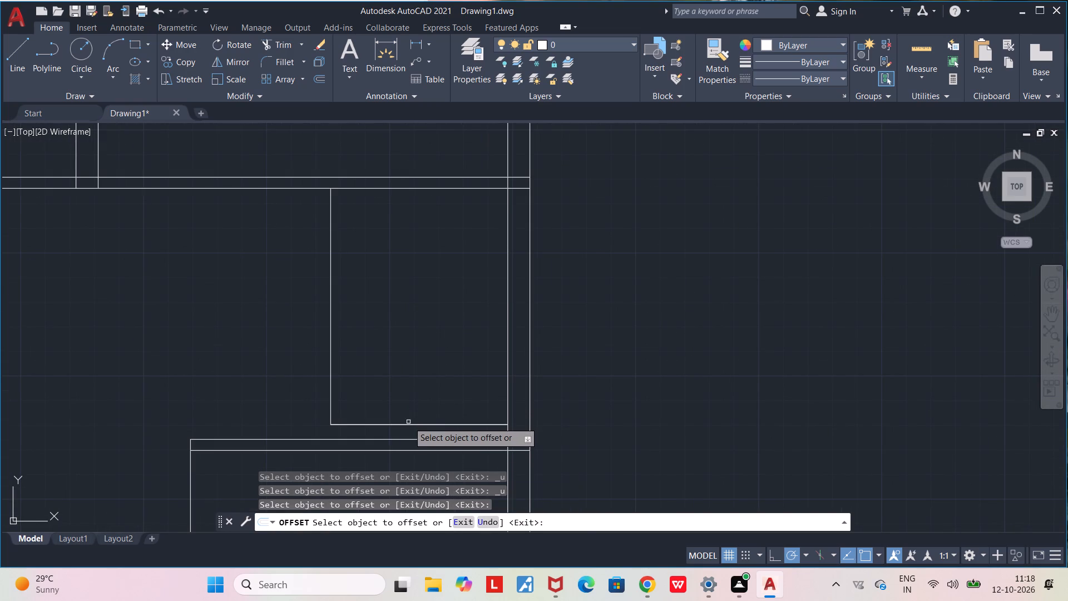
pyautogui.click(408, 423)
pyautogui.click(409, 411)
pyautogui.click(329, 337)
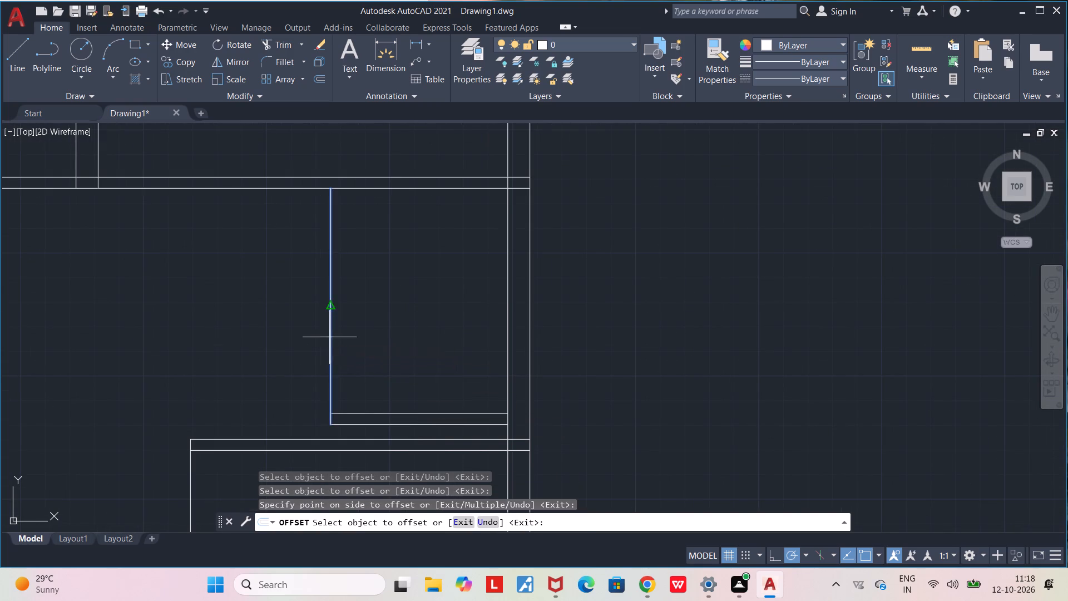
pyautogui.click(354, 348)
pyautogui.moveTo(448, 406); pyautogui.dragTo(596, 385, button='middle')
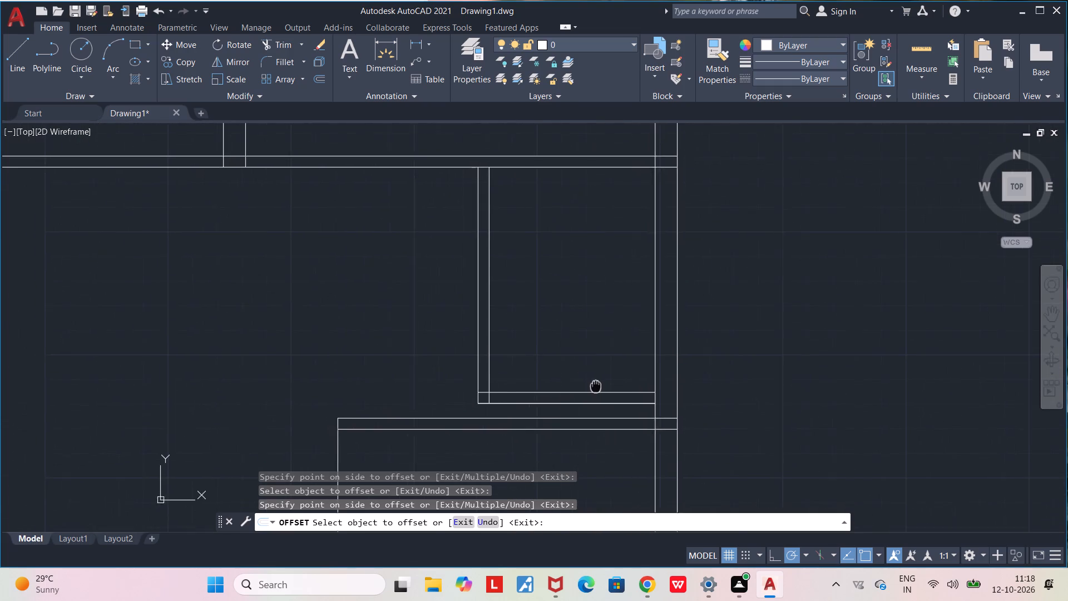
pyautogui.moveTo(596, 385); pyautogui.dragTo(597, 385, button='middle')
pyautogui.scroll(-1, 597, 385)
pyautogui.press('Escape')
pyautogui.press('Escape')
# Examine the whole floor plan, including the new room by the right wall and the open middle area.
pyautogui.moveTo(552, 424); pyautogui.dragTo(571, 339, button='middle')
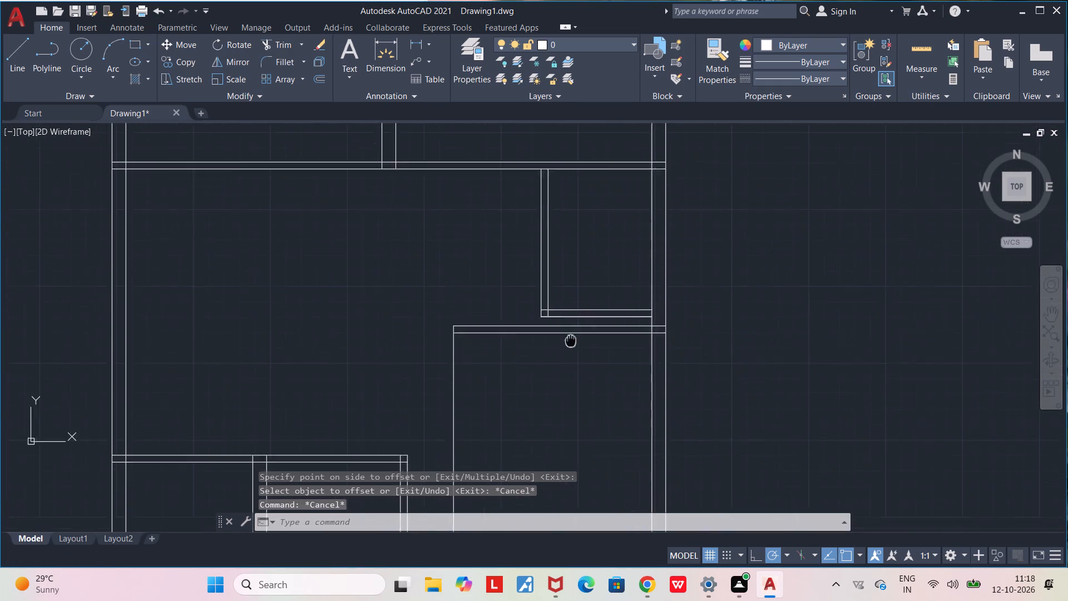
pyautogui.moveTo(571, 339); pyautogui.dragTo(577, 322, button='middle')
pyautogui.scroll(-2, 577, 322)
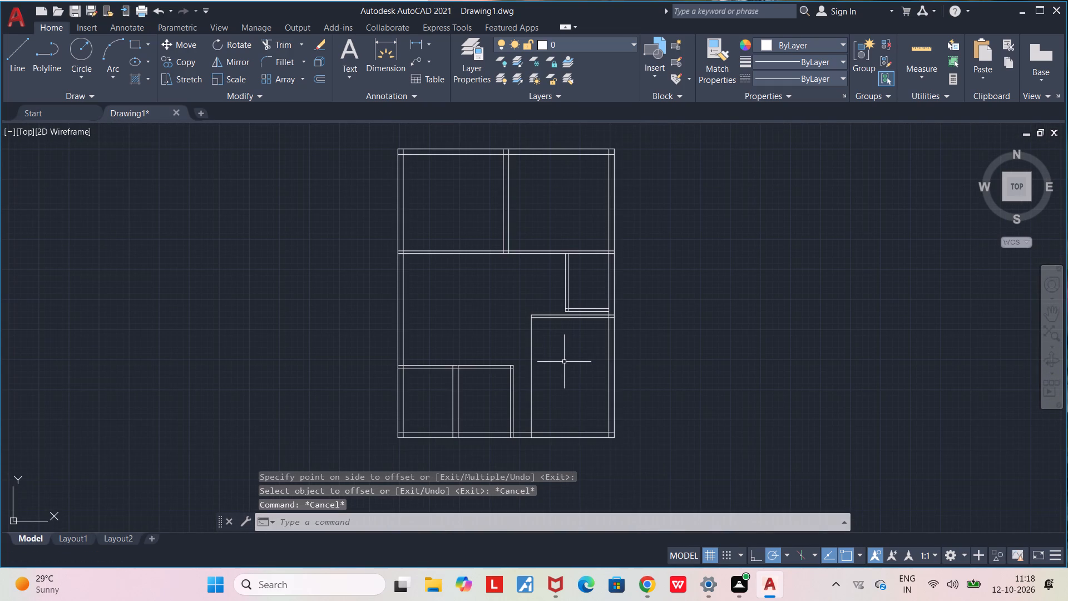
pyautogui.scroll(3, 562, 390)
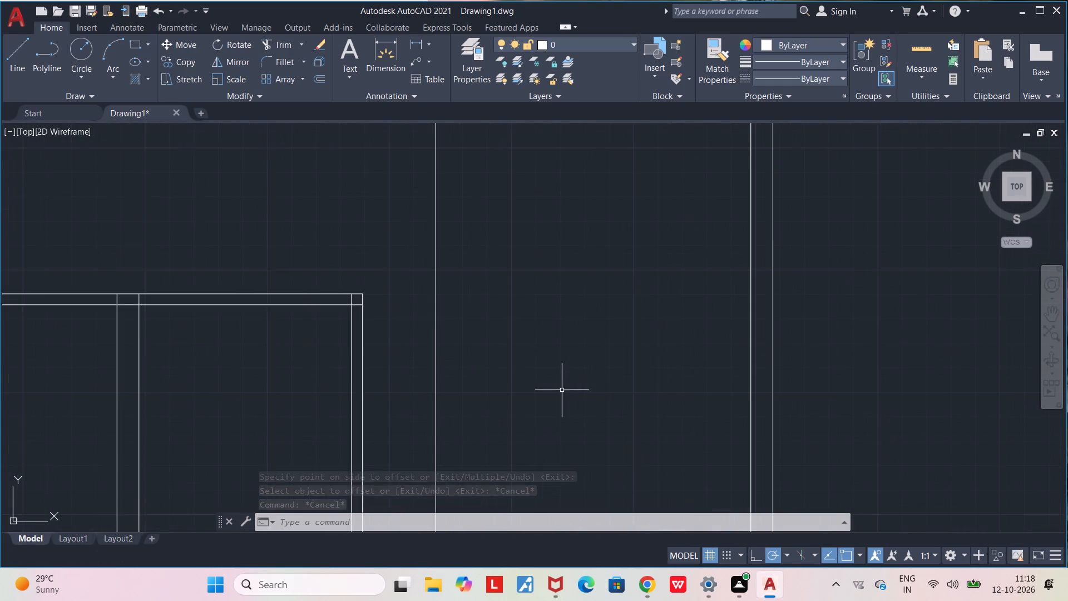
pyautogui.scroll(-3, 562, 390)
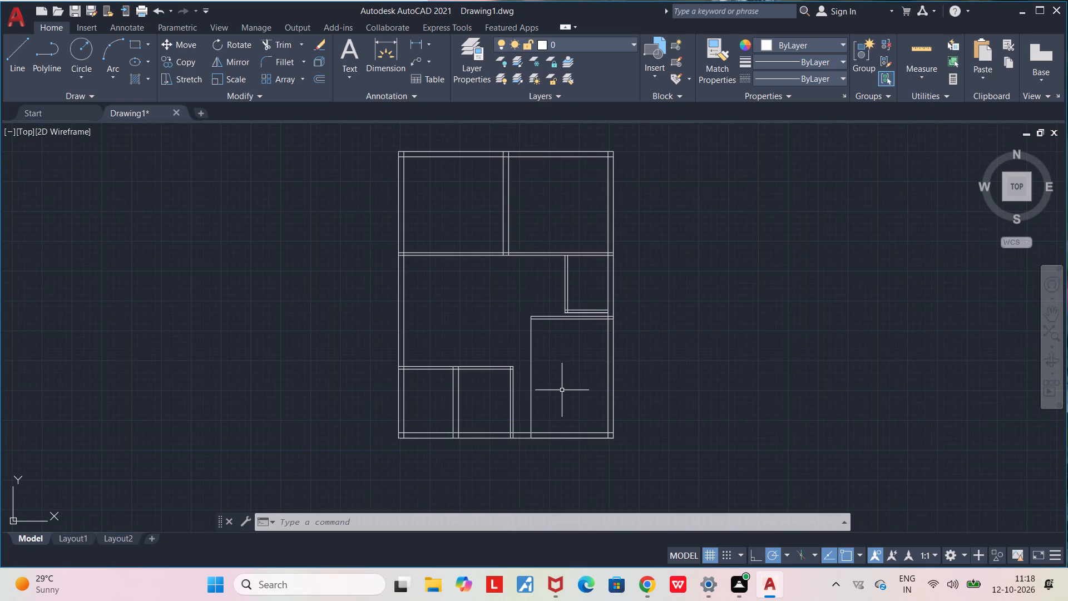
pyautogui.scroll(3, 561, 391)
pyautogui.moveTo(560, 368); pyautogui.dragTo(566, 509, button='middle')
pyautogui.scroll(-2, 566, 509)
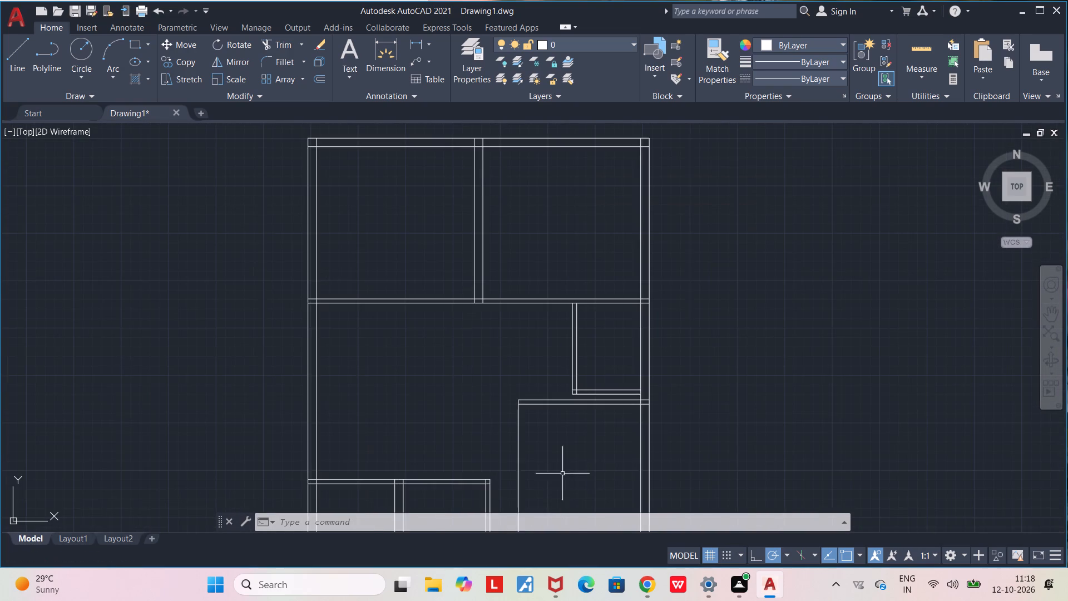
pyautogui.scroll(2, 567, 425)
pyautogui.moveTo(567, 422); pyautogui.dragTo(570, 448, button='middle')
pyautogui.scroll(-1, 570, 448)
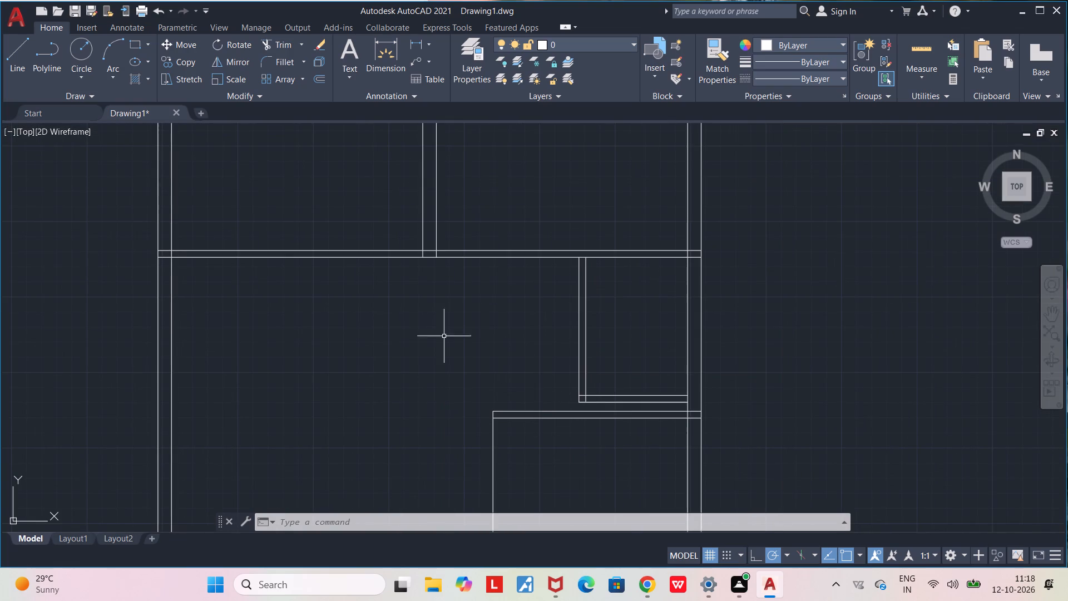
# Draw a room outline from the left outer wall's inner corner below the top rooms: 8' down, 6' right, then up to the wall.
pyautogui.moveTo(283, 328); pyautogui.dragTo(467, 334, button='middle')
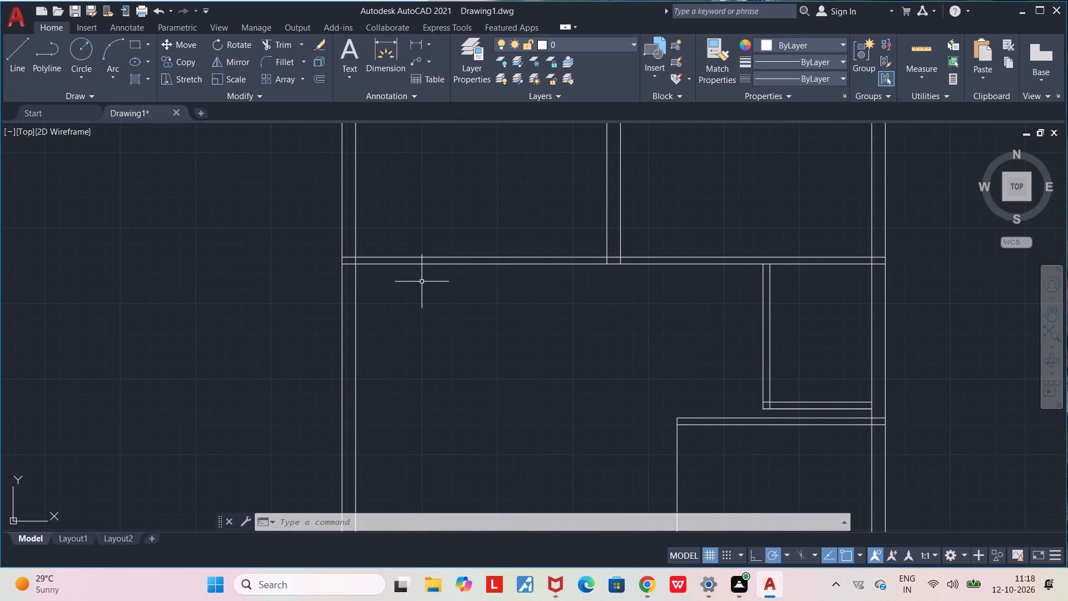
pyautogui.press('l')
pyautogui.press('Return')
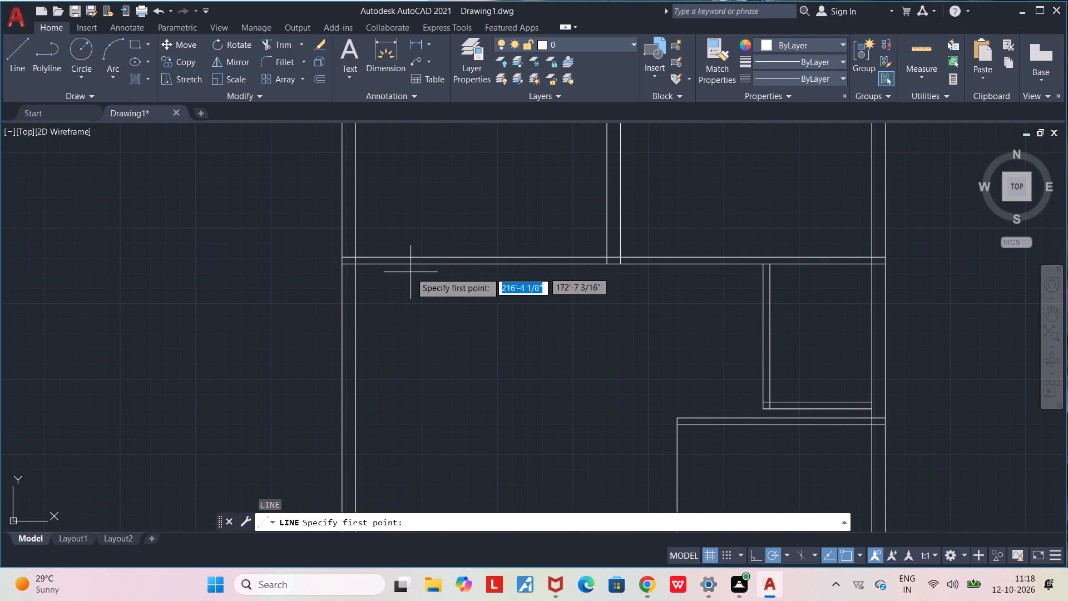
pyautogui.click(358, 264)
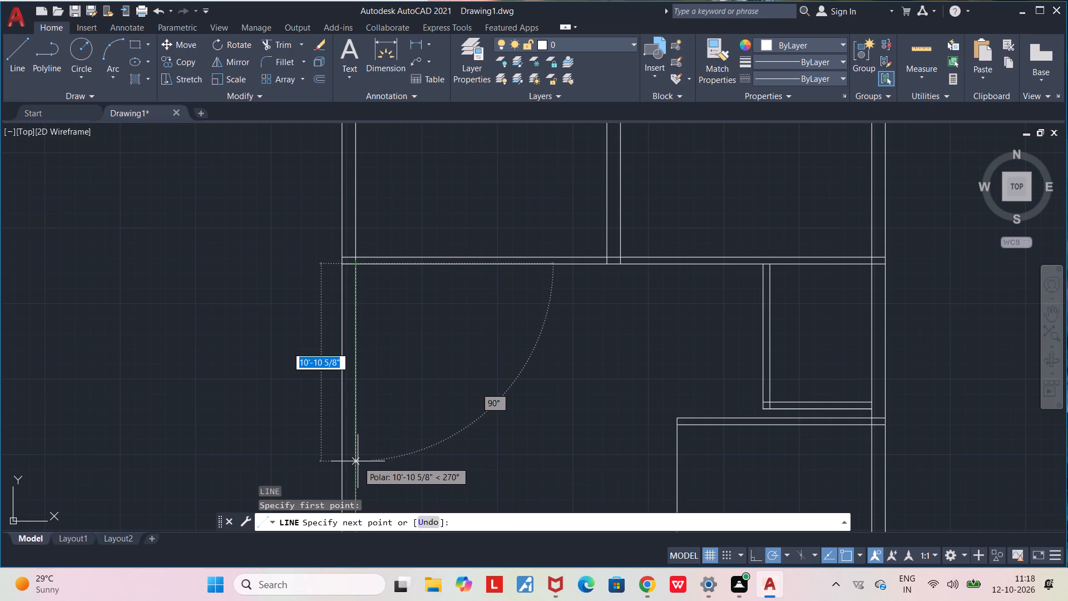
pyautogui.write("8'")
pyautogui.press('Return')
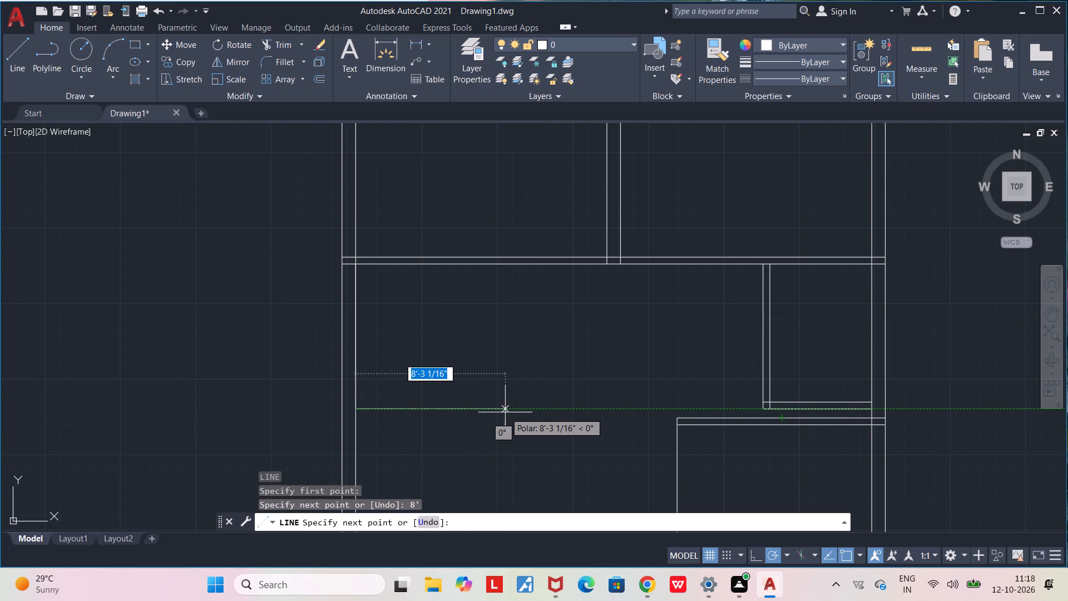
pyautogui.write("6'")
pyautogui.press('Return')
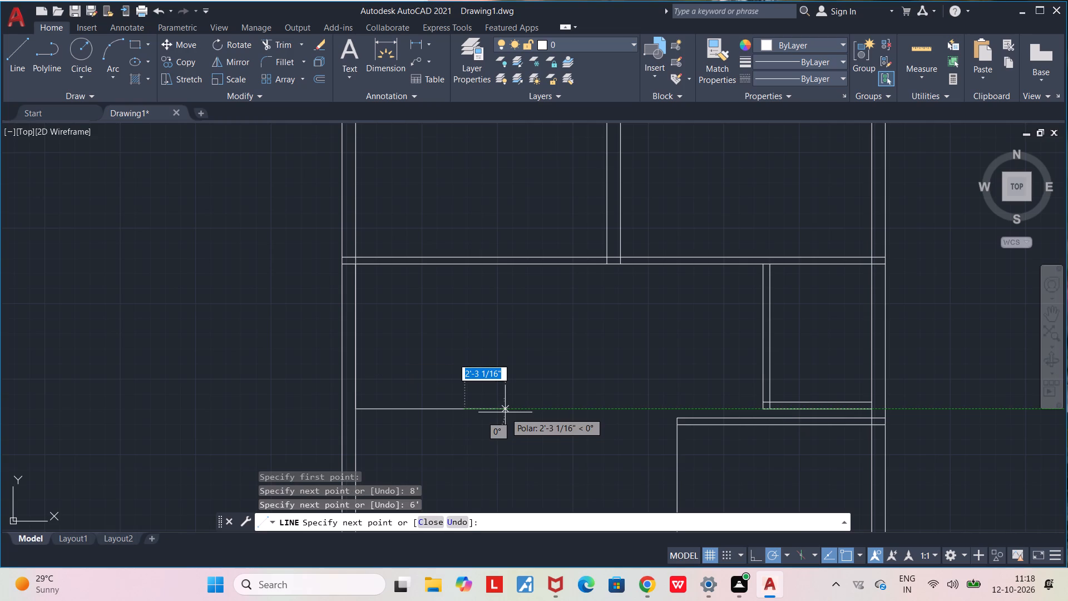
pyautogui.click(466, 265)
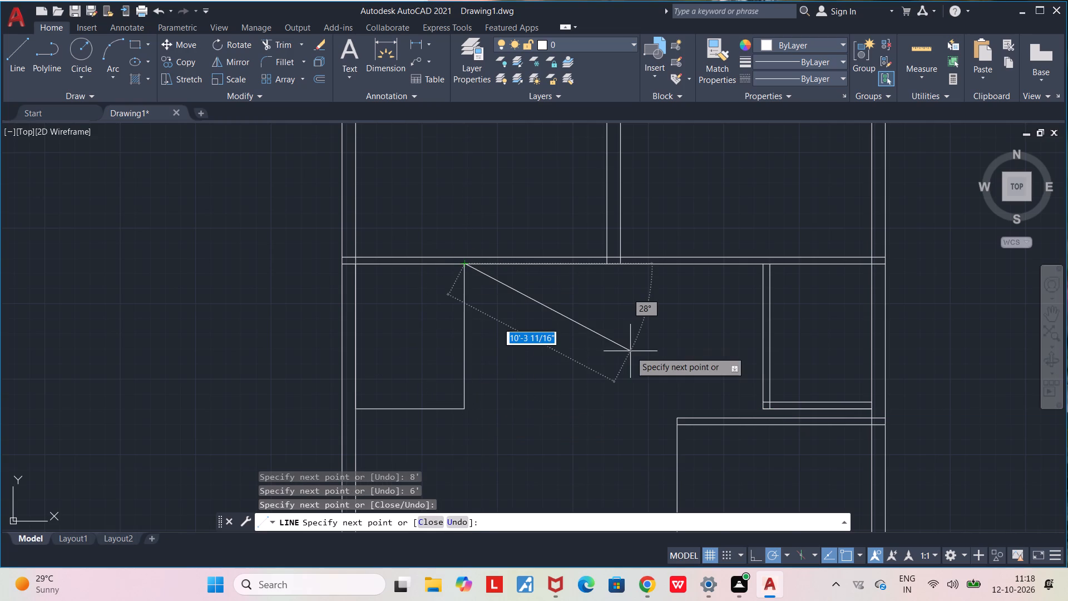
pyautogui.press('Escape')
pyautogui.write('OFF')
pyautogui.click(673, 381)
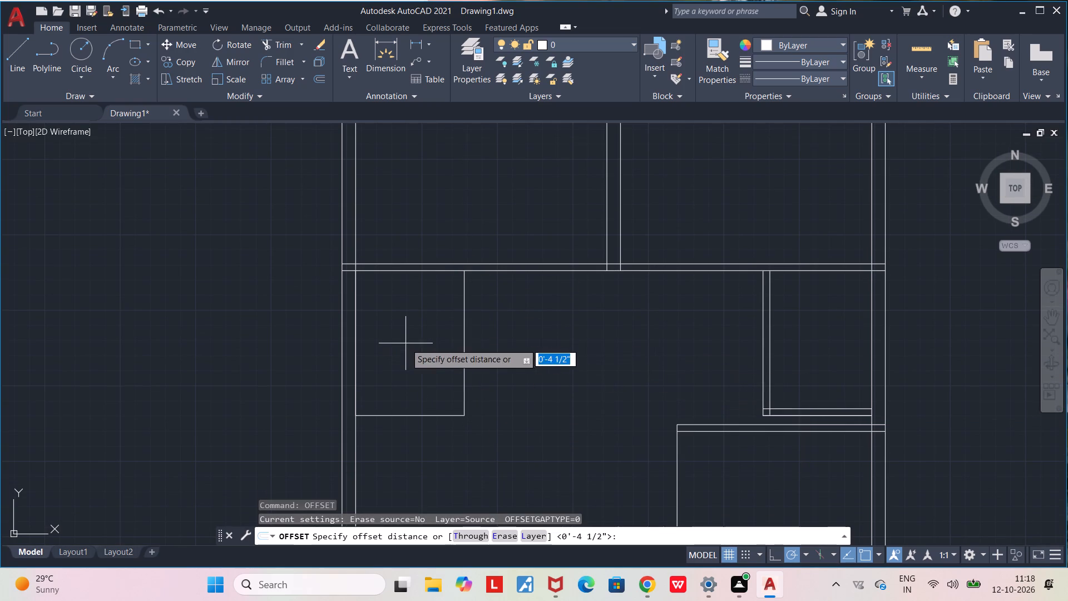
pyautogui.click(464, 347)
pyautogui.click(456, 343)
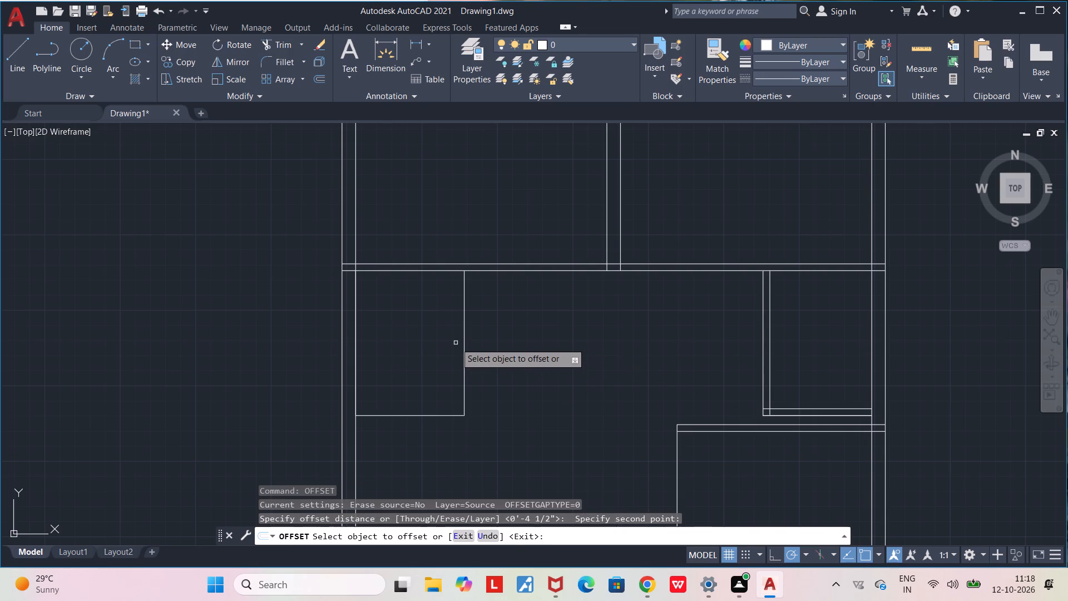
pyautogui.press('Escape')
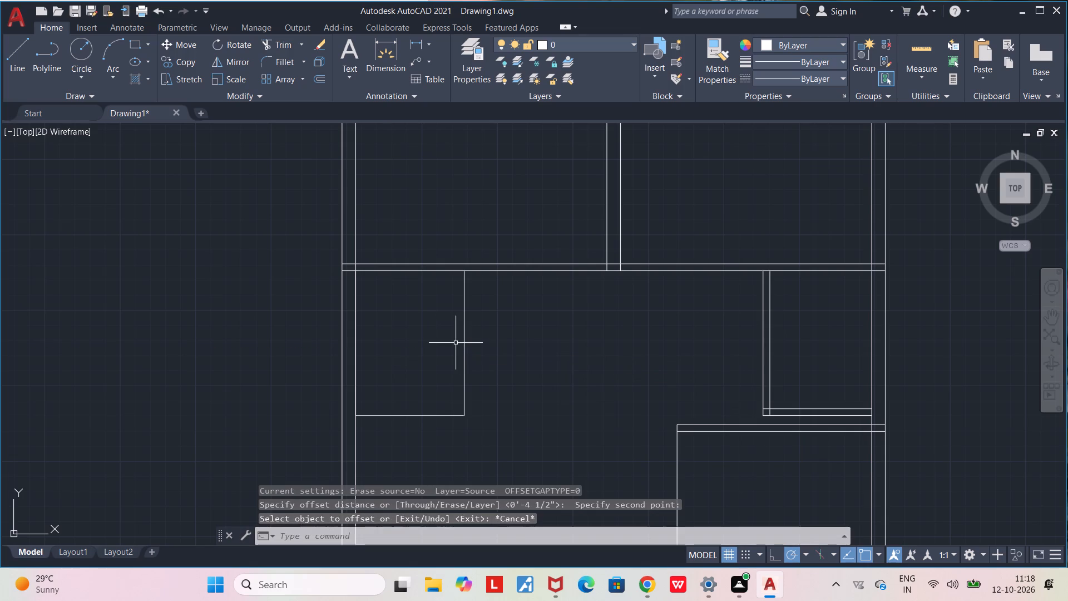
# Offset the right and bottom lines of the new 6' by 8' room by the left wall 4.5" inward.
pyautogui.press('o')
pyautogui.press('f')
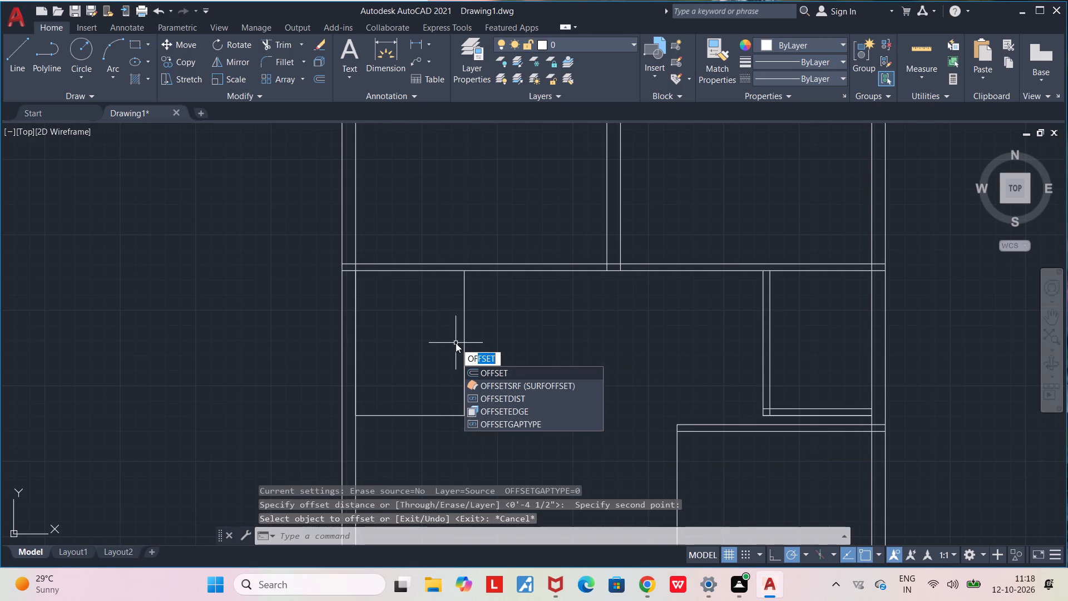
pyautogui.click(545, 370)
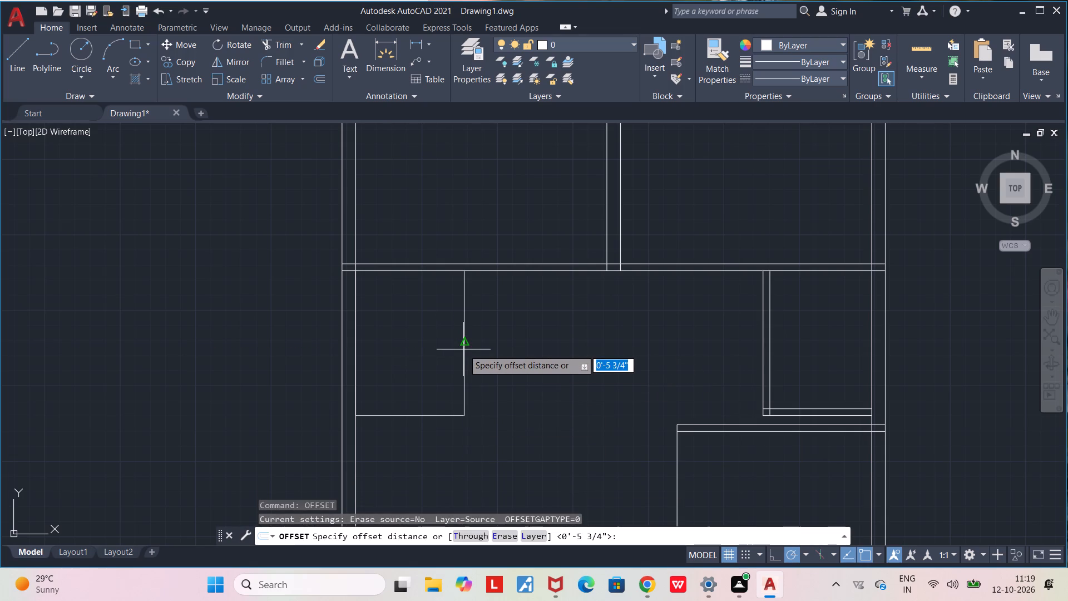
pyautogui.click(465, 348)
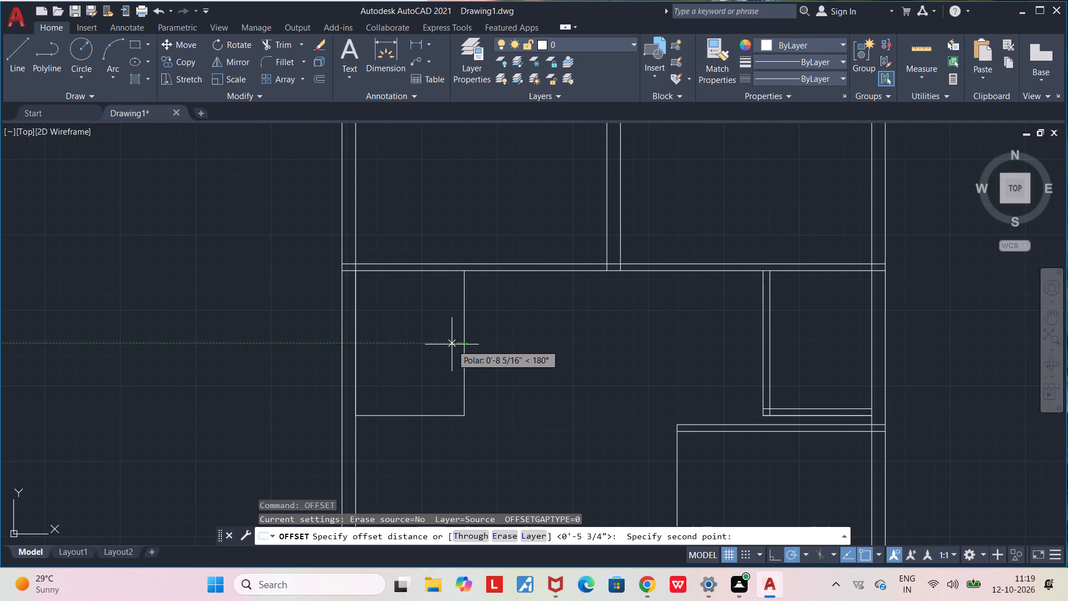
pyautogui.write('4.5')
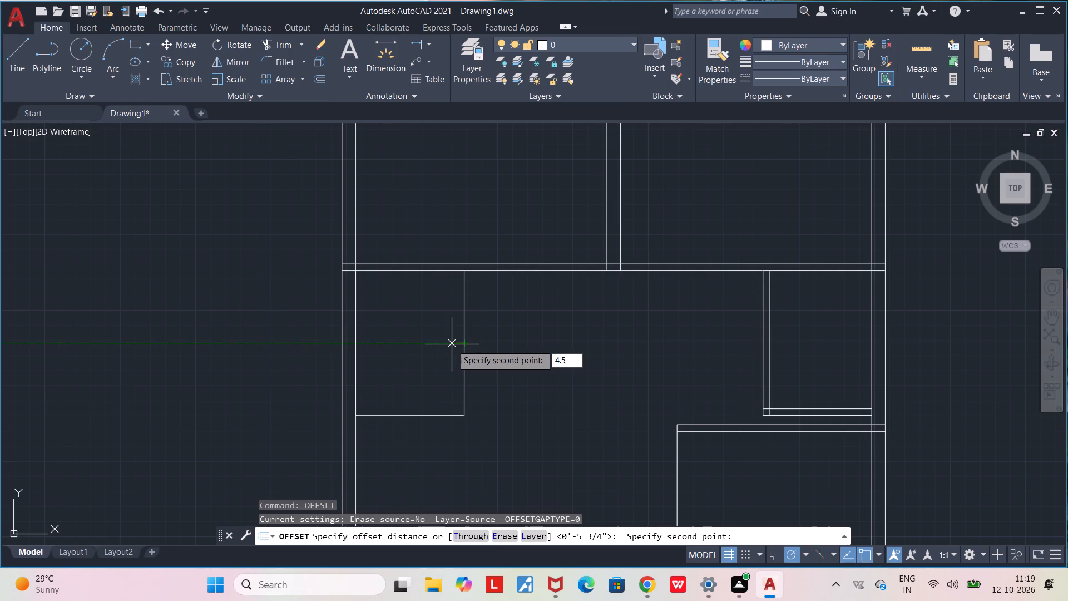
pyautogui.hotkey('shift', '"')
pyautogui.press('Return')
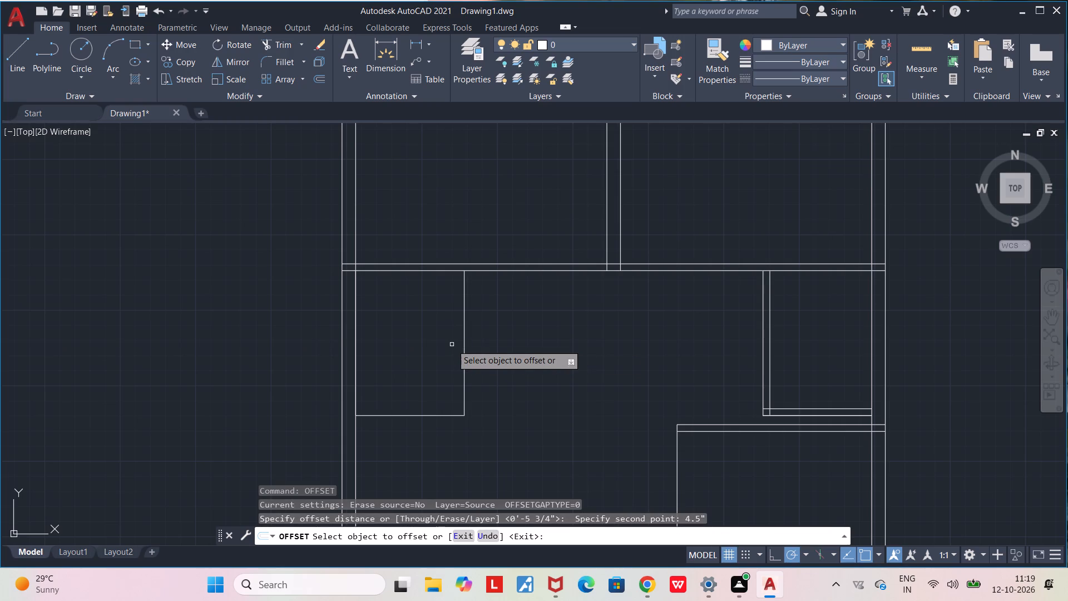
pyautogui.click(465, 349)
pyautogui.click(457, 348)
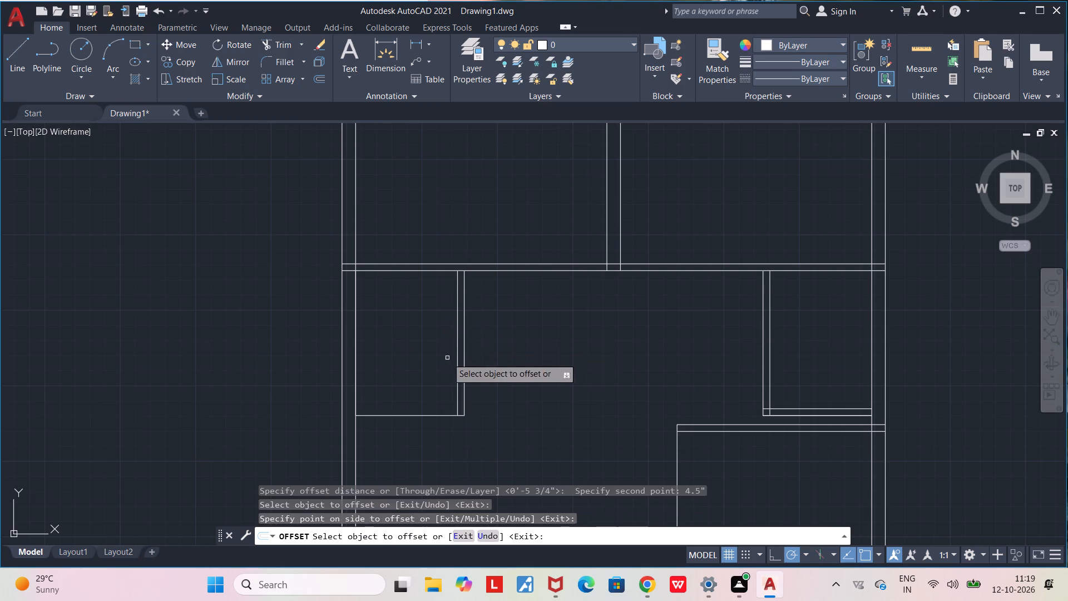
pyautogui.click(424, 417)
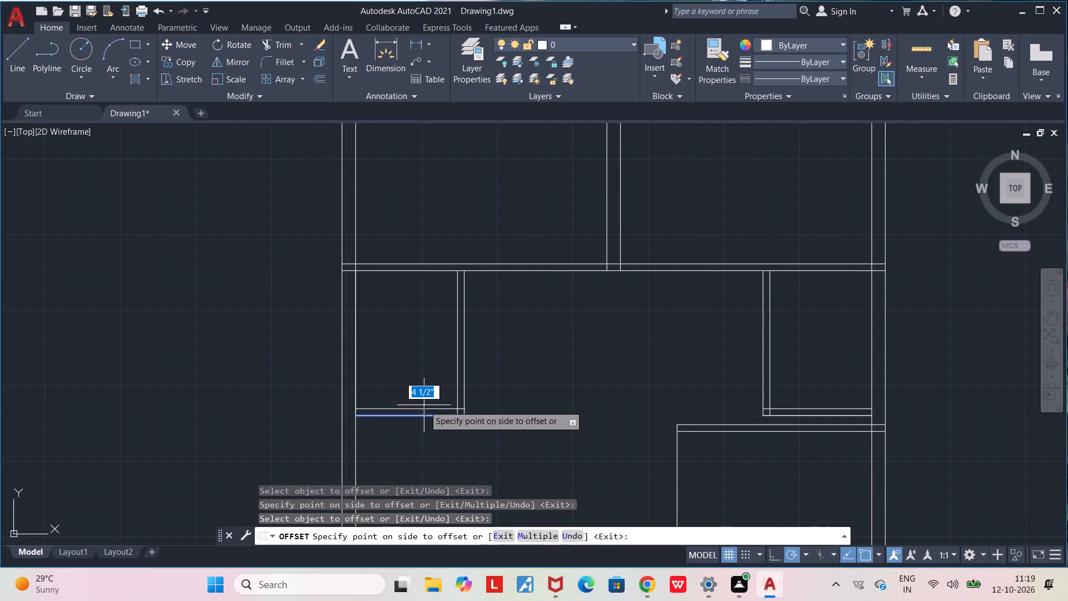
pyautogui.click(424, 405)
pyautogui.press('Escape')
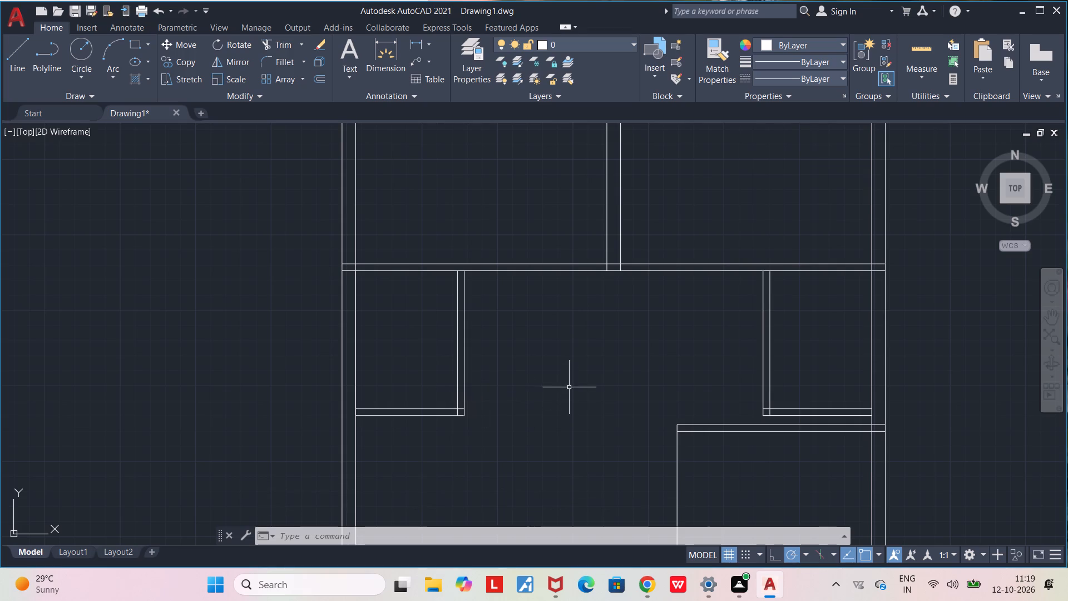
# Examine the open middle area and the large lower-right room down to the bottom outer wall.
pyautogui.scroll(-2, 596, 397)
pyautogui.moveTo(645, 413); pyautogui.dragTo(570, 281, button='middle')
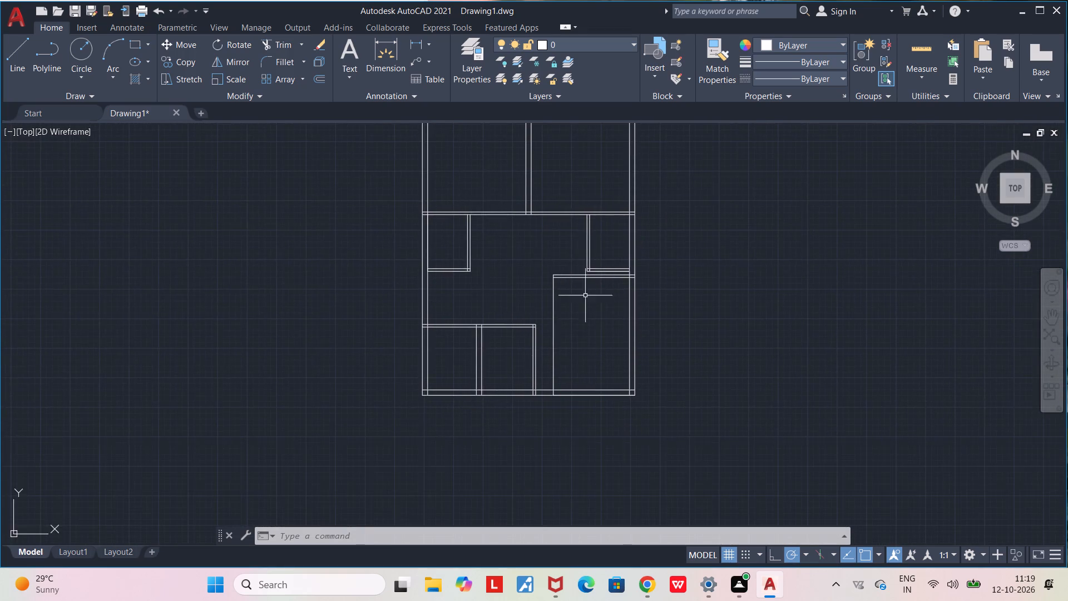
pyautogui.scroll(3, 594, 299)
pyautogui.moveTo(586, 289); pyautogui.dragTo(567, 255, button='middle')
pyautogui.moveTo(575, 262); pyautogui.dragTo(611, 322, button='middle')
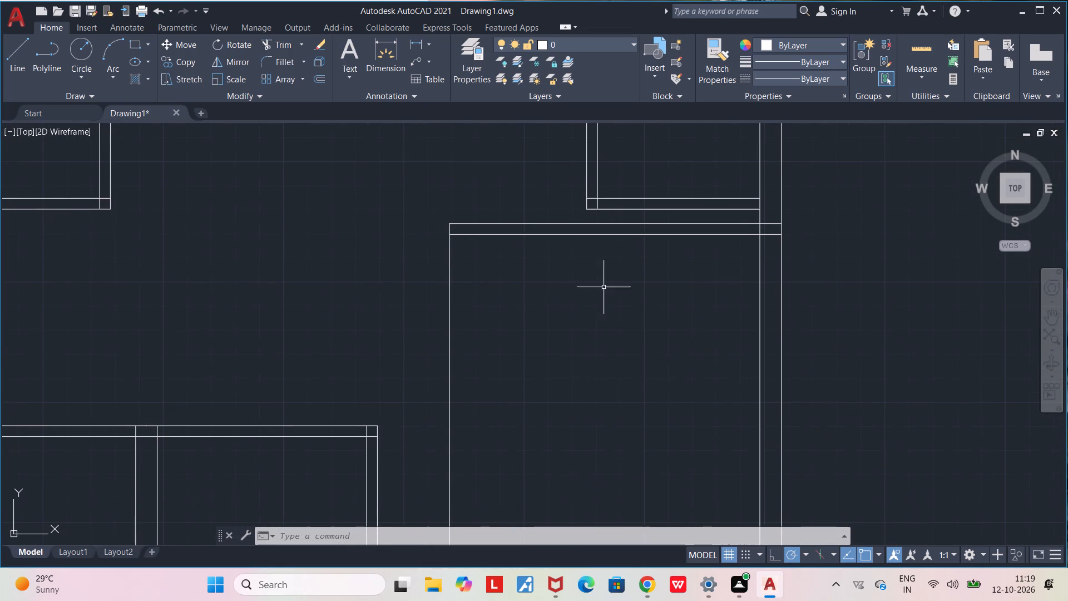
pyautogui.moveTo(592, 285); pyautogui.dragTo(608, 303, button='middle')
pyautogui.scroll(-2, 620, 382)
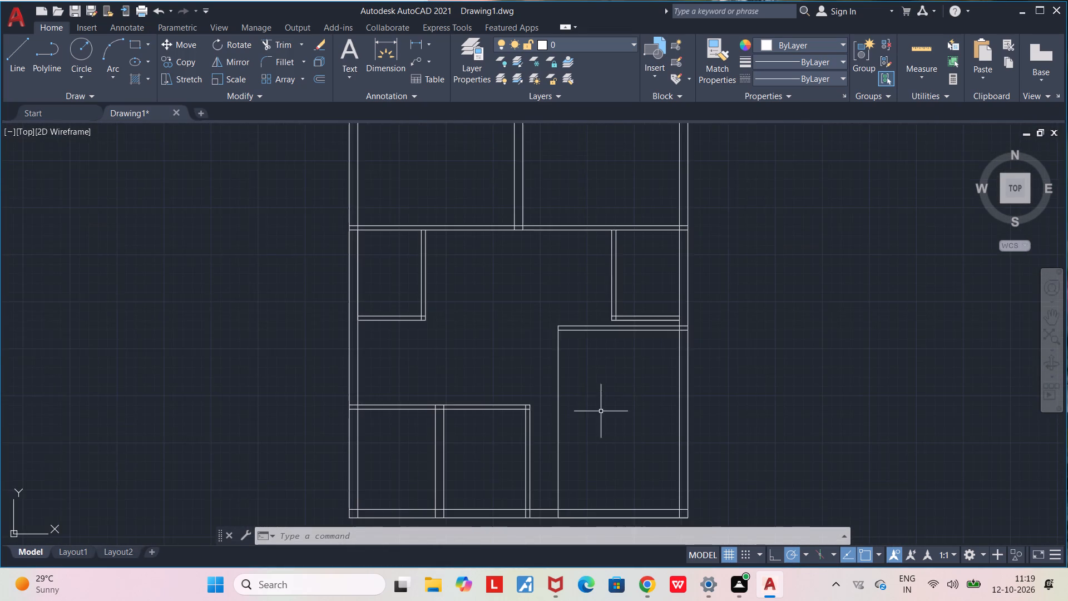
pyautogui.moveTo(601, 409); pyautogui.dragTo(637, 272, button='middle')
pyautogui.scroll(3, 604, 372)
pyautogui.moveTo(603, 371); pyautogui.dragTo(622, 433, button='middle')
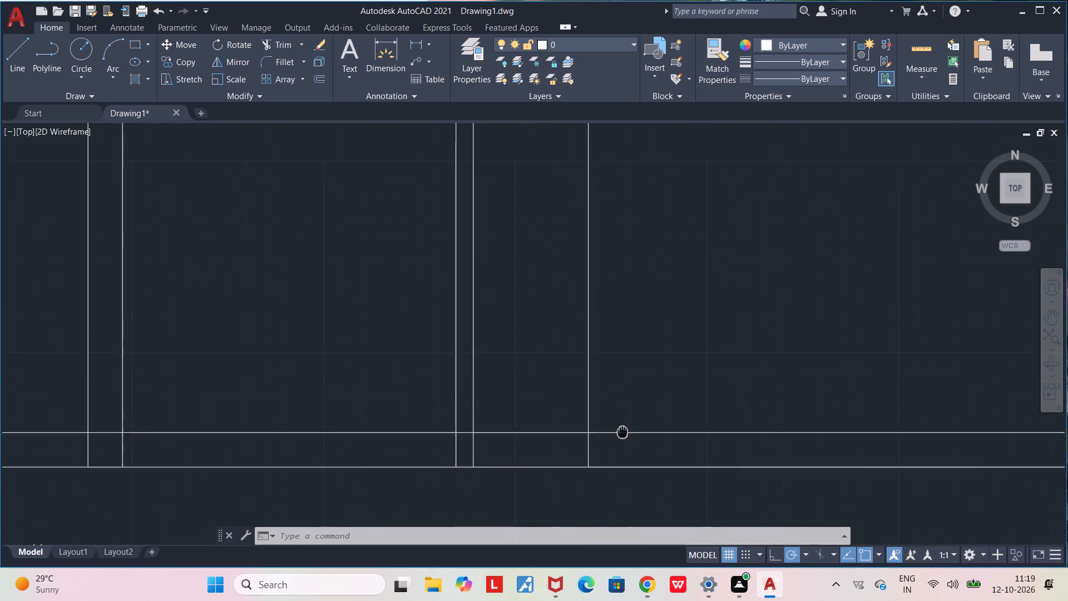
pyautogui.moveTo(622, 433); pyautogui.dragTo(626, 452, button='middle')
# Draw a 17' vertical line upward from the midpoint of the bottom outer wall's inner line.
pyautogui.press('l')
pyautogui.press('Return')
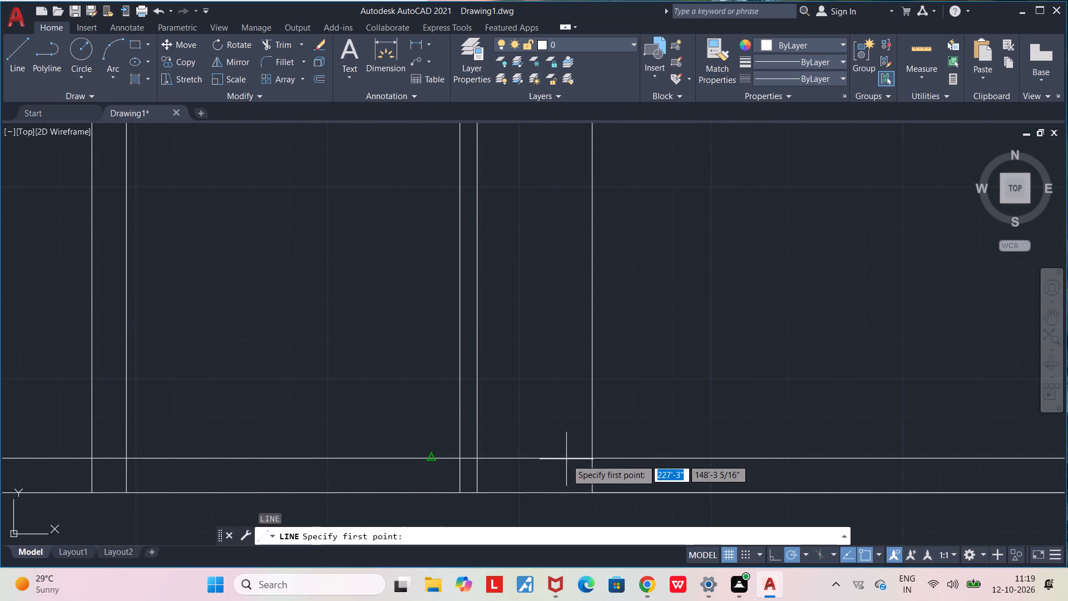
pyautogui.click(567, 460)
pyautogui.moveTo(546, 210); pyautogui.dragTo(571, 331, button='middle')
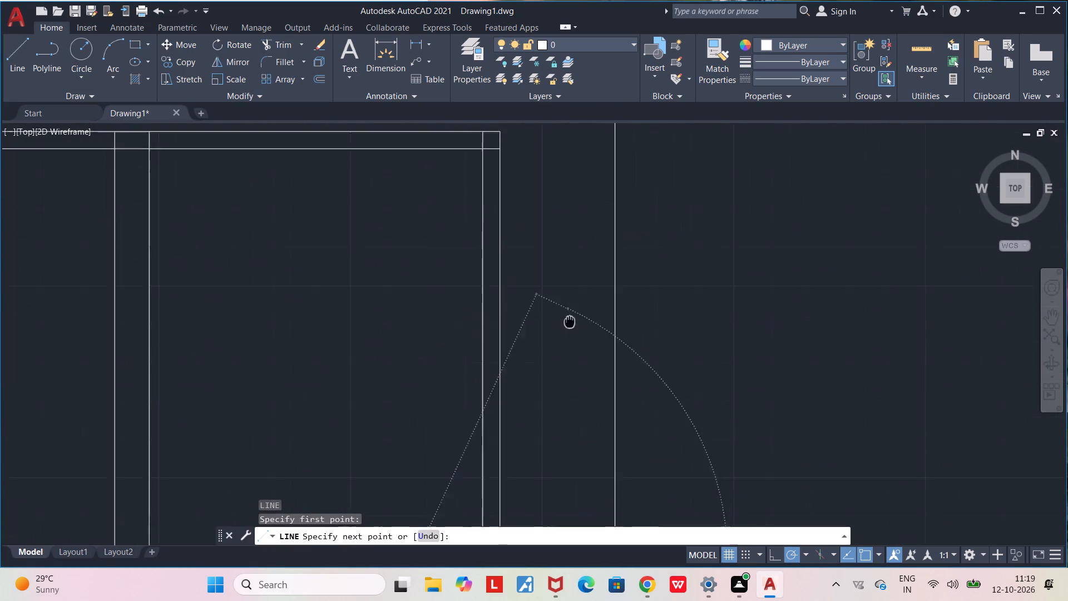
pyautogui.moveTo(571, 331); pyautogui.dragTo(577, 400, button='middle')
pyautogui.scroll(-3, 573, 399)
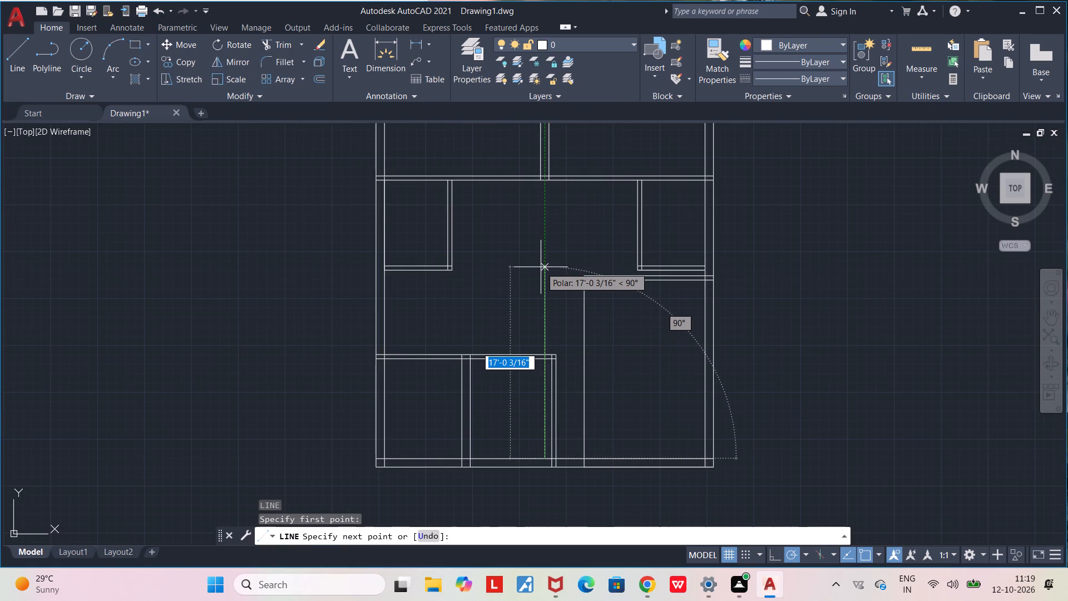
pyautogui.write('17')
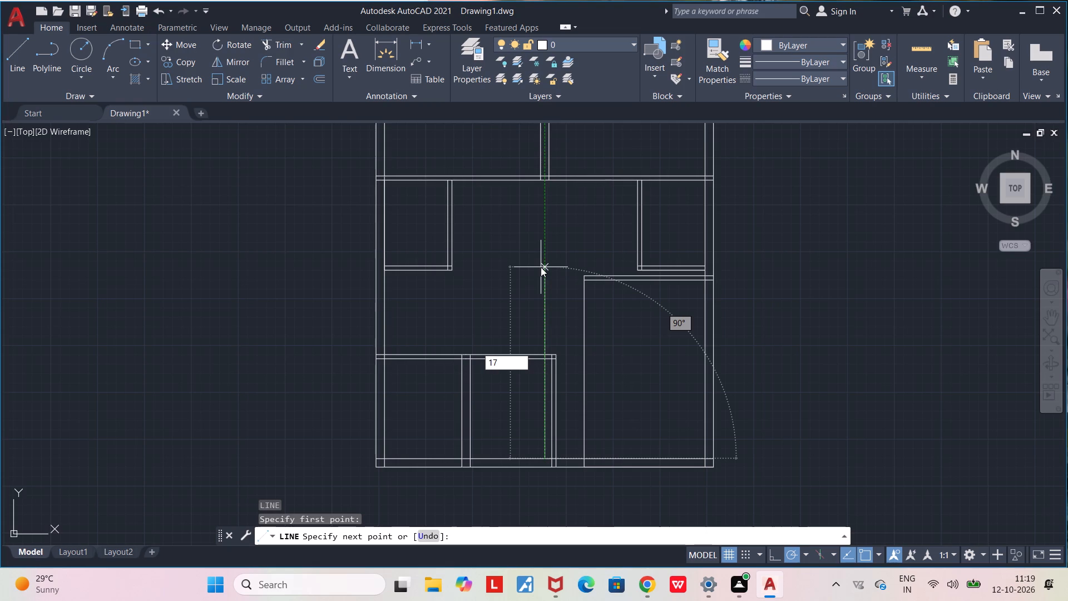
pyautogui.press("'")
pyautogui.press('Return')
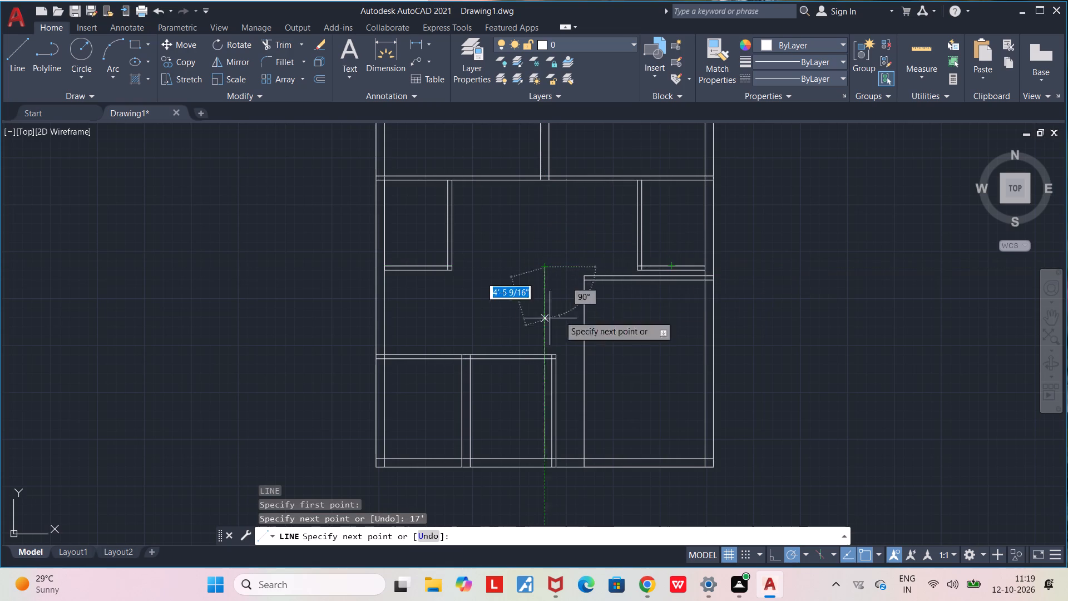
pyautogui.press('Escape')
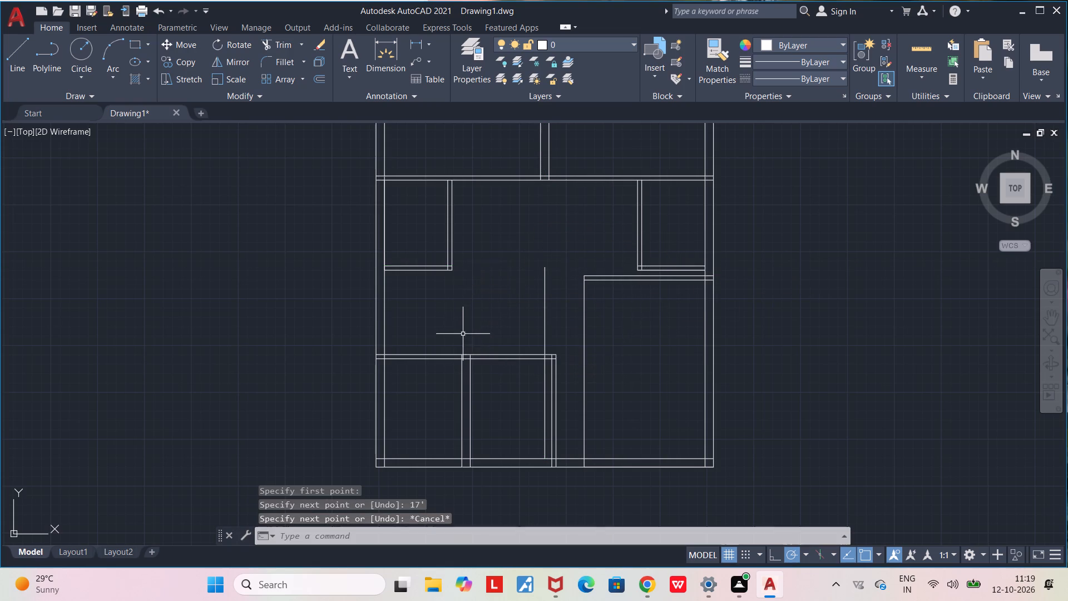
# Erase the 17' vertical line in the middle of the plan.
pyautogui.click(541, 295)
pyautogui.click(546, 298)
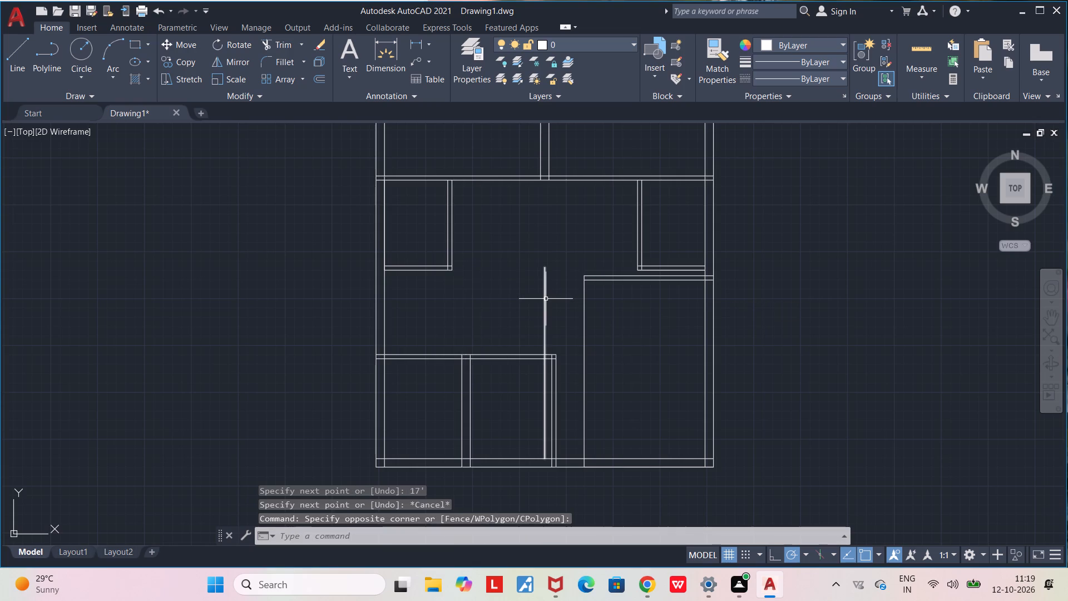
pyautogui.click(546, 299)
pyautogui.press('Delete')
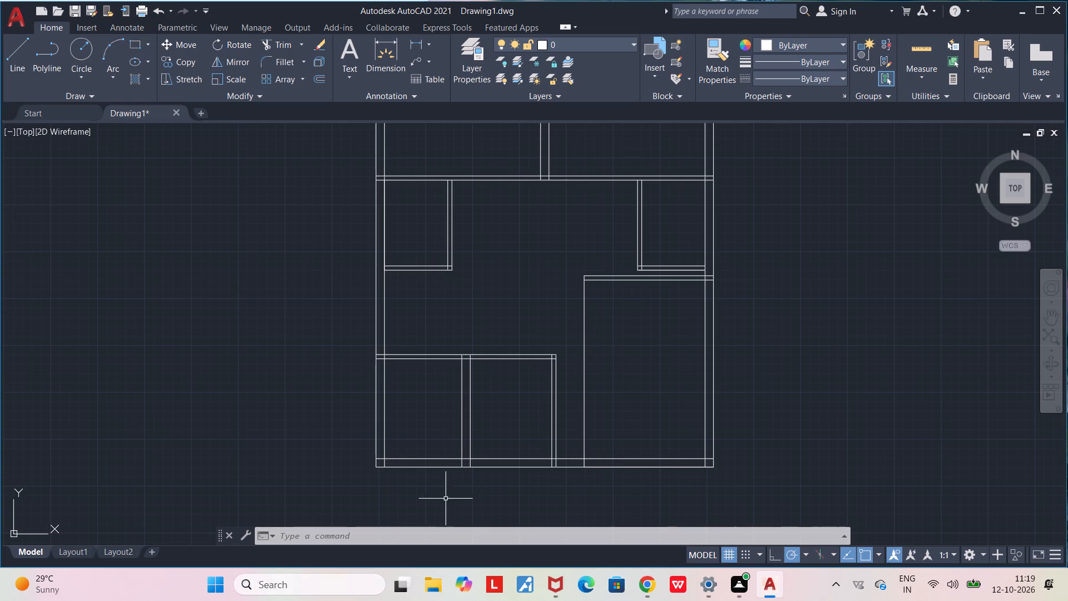
# Erase the large lower-right room's left line and both lines of its top wall.
pyautogui.scroll(2, 614, 323)
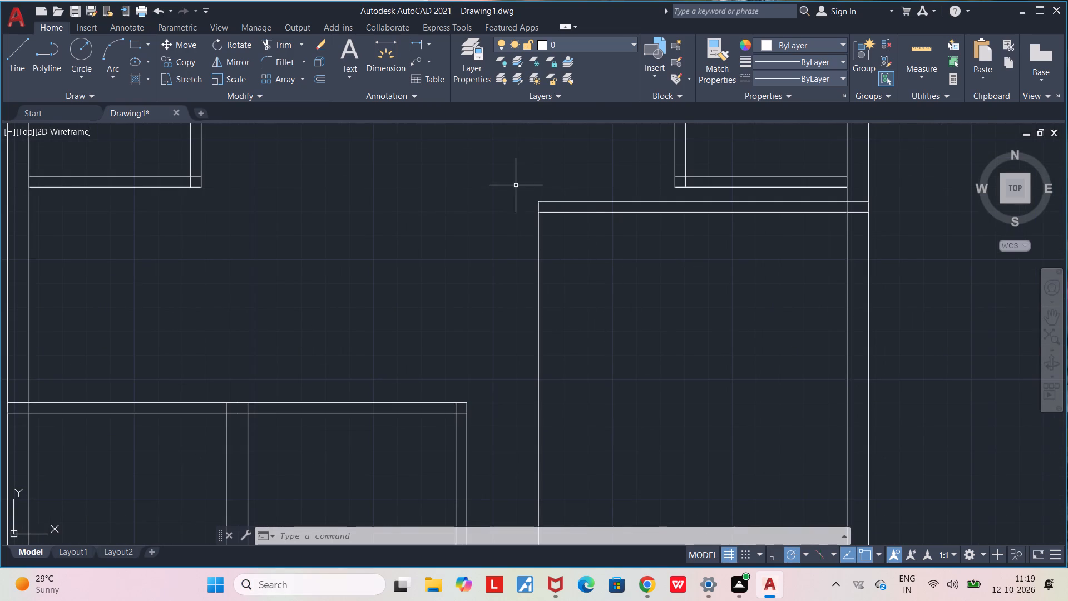
pyautogui.moveTo(516, 181); pyautogui.dragTo(578, 312)
pyautogui.click(602, 324)
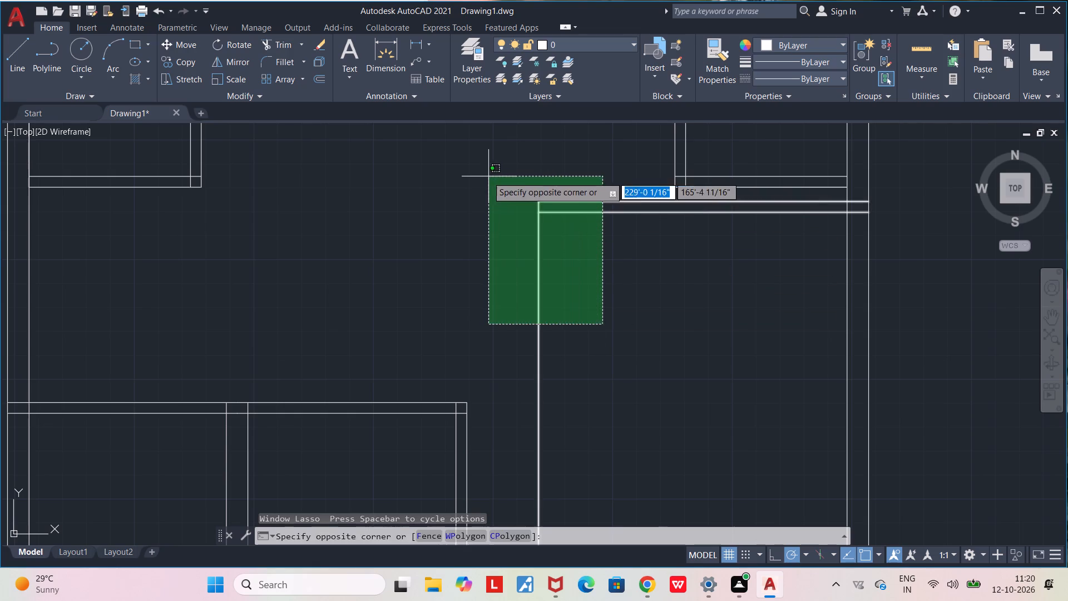
pyautogui.click(484, 175)
pyautogui.press('BackSpace')
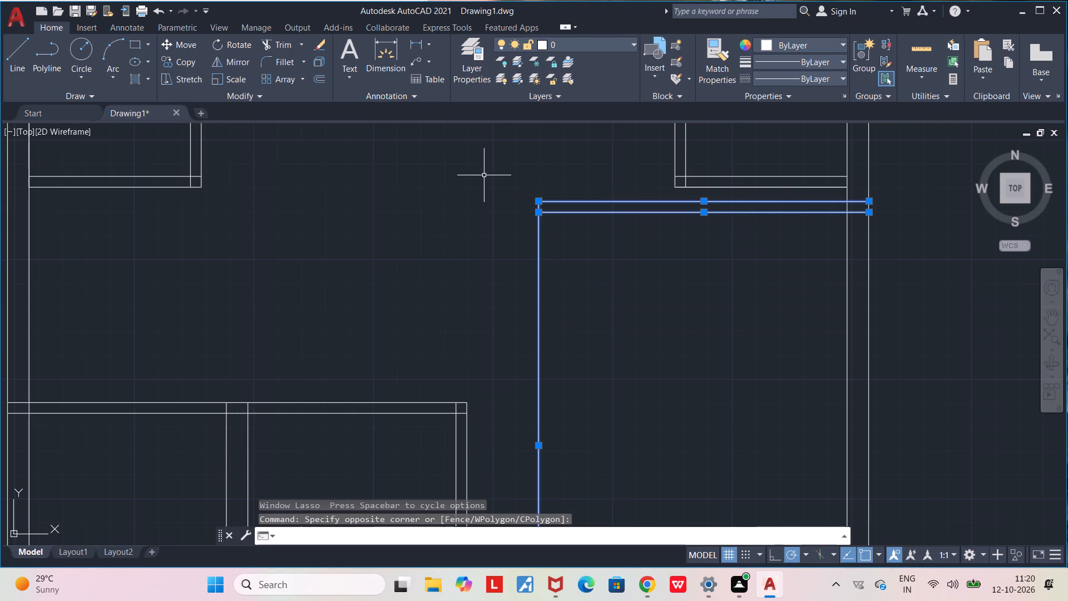
pyautogui.press('Delete')
pyautogui.press('Delete')
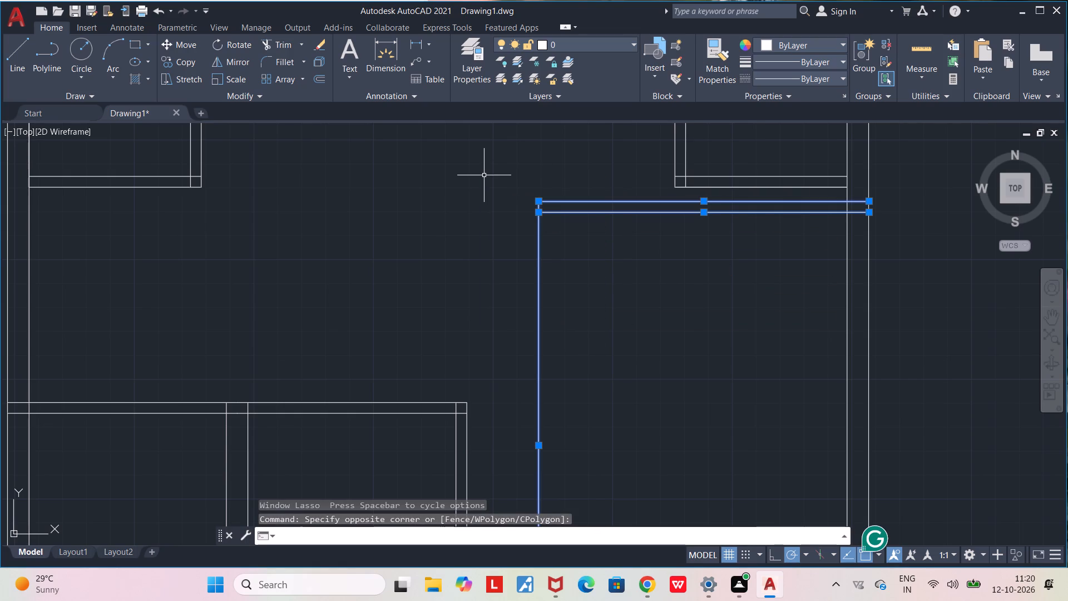
pyautogui.press('Delete')
pyautogui.click(484, 175)
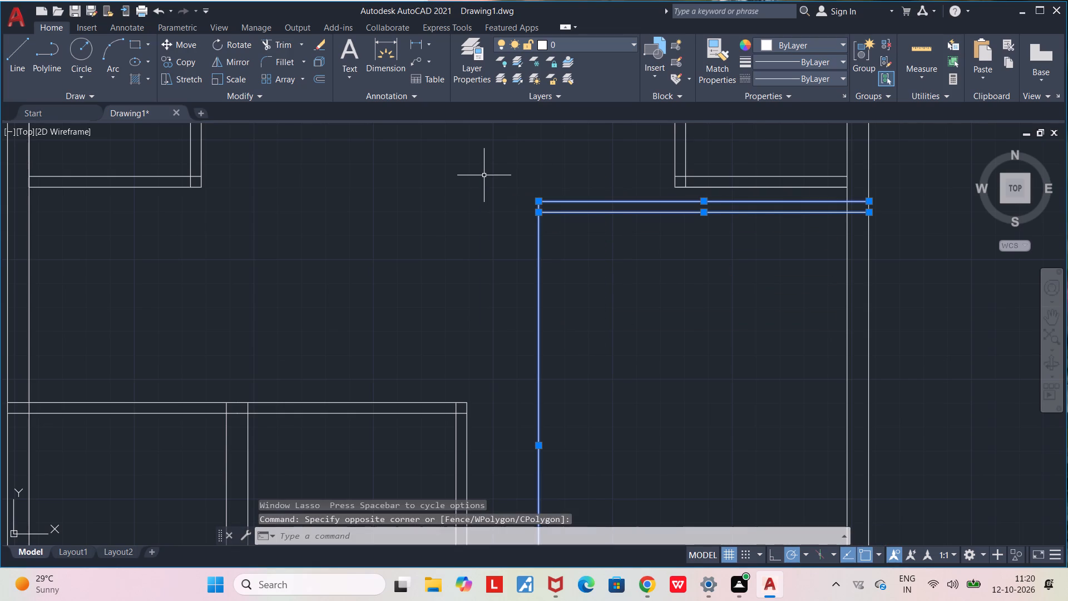
pyautogui.press('Escape')
pyautogui.click(620, 323)
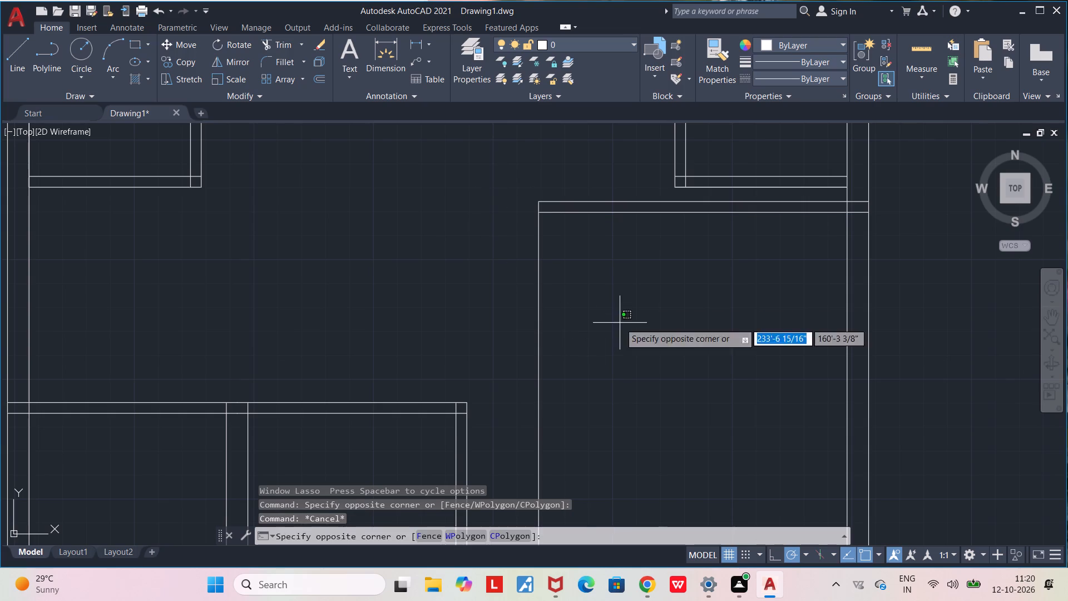
pyautogui.click(465, 169)
pyautogui.press('Delete')
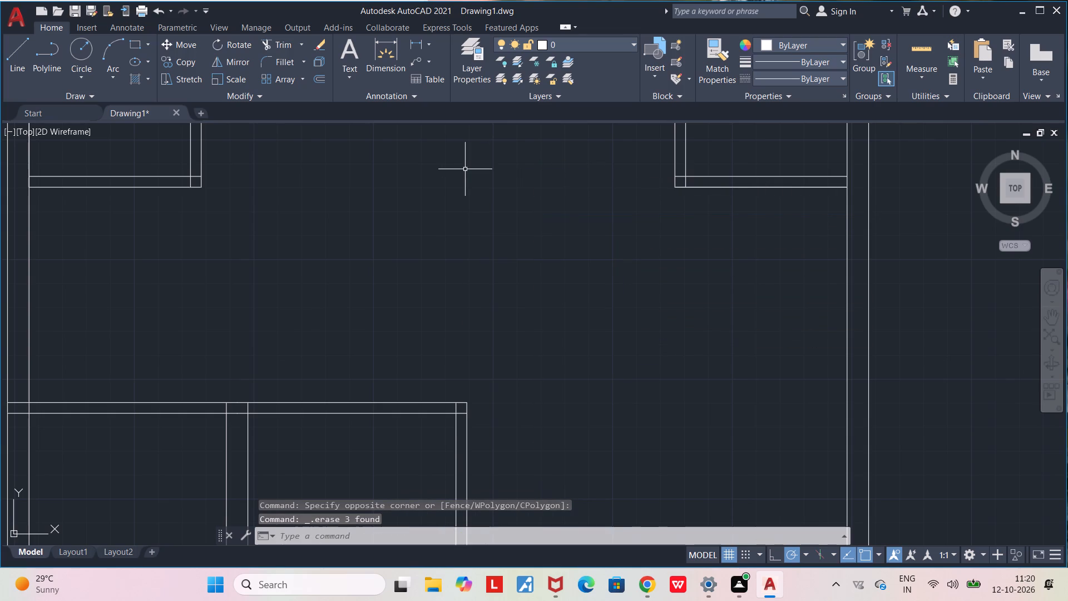
# Examine the cleared lower-right area between the small rooms and the outer walls.
pyautogui.scroll(-1, 546, 265)
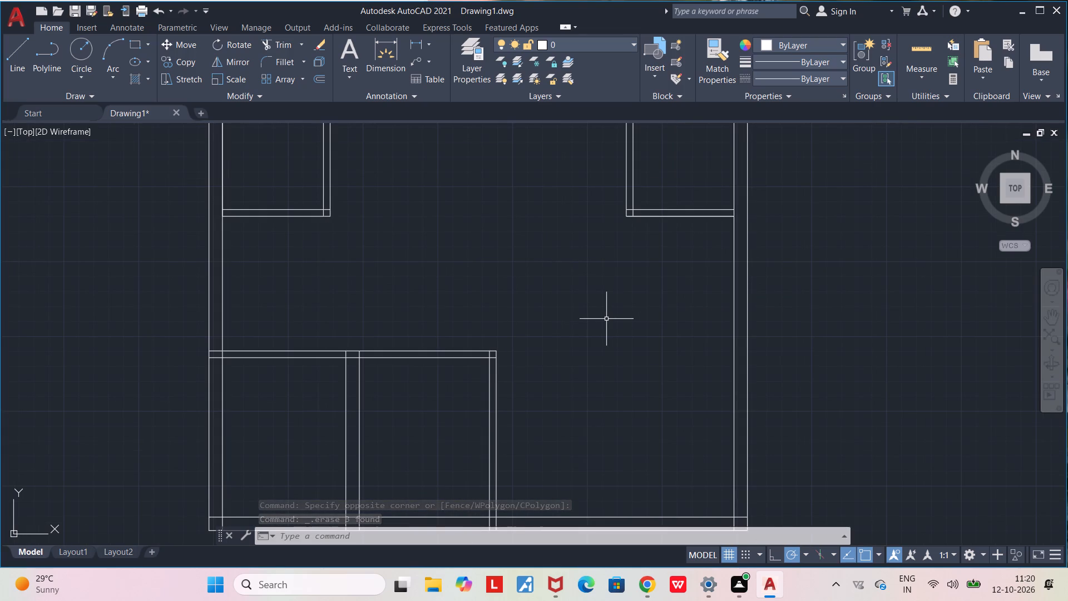
pyautogui.scroll(-2, 608, 324)
pyautogui.moveTo(599, 324); pyautogui.dragTo(558, 303, button='middle')
pyautogui.scroll(2, 585, 321)
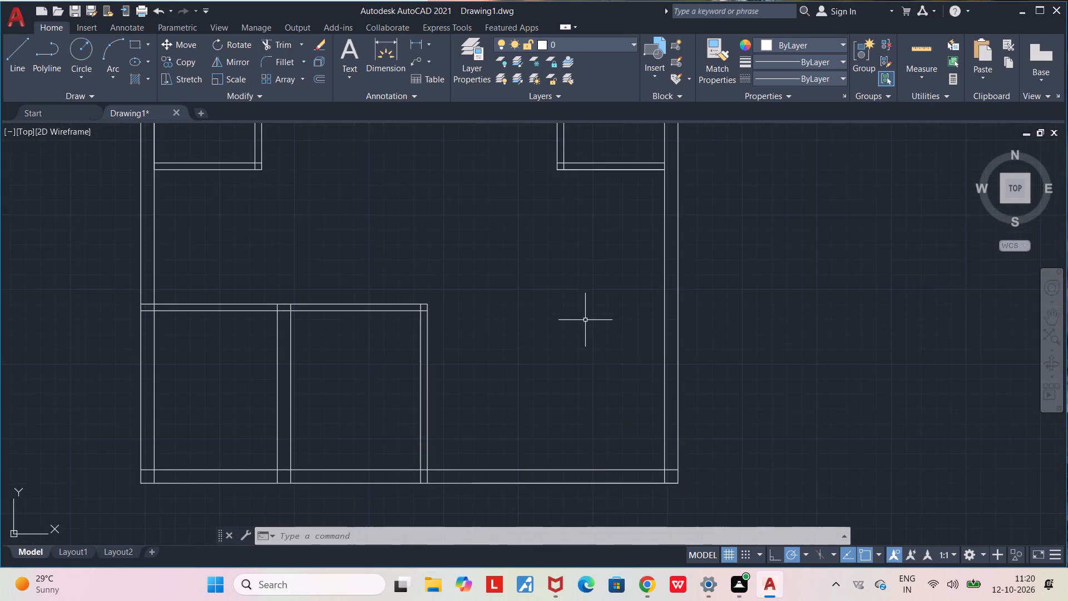
pyautogui.moveTo(585, 323); pyautogui.dragTo(511, 338, button='middle')
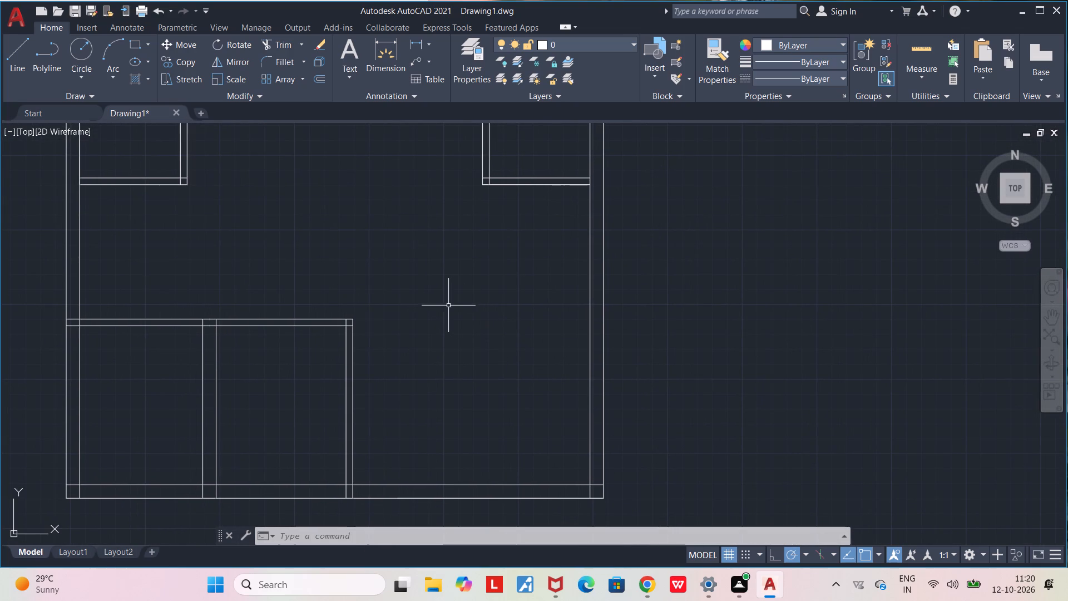
pyautogui.scroll(1, 592, 201)
pyautogui.moveTo(596, 204); pyautogui.dragTo(662, 275, button='middle')
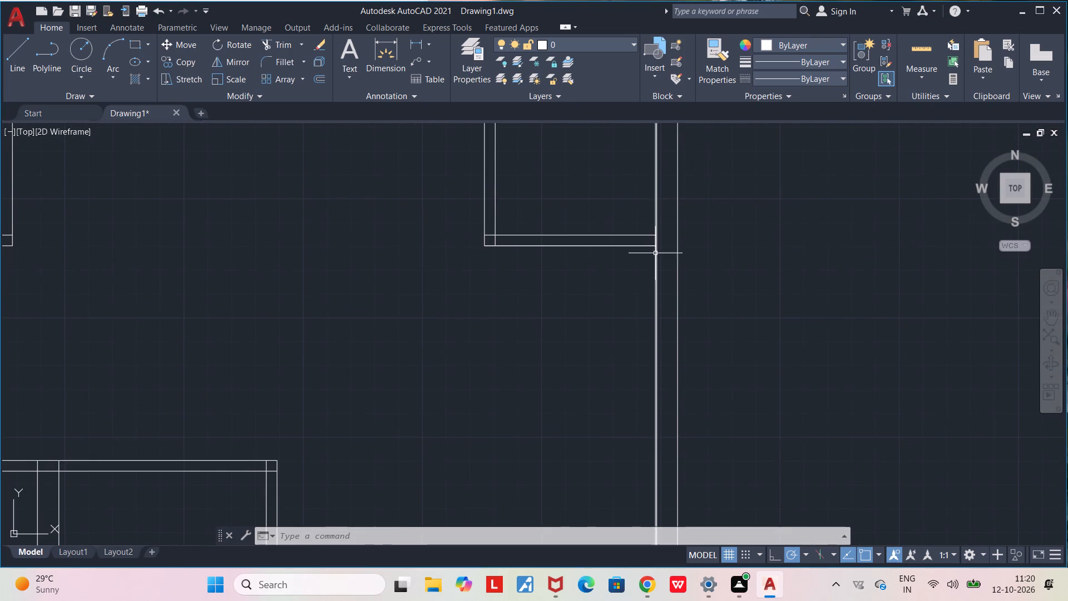
pyautogui.scroll(-1, 605, 283)
pyautogui.moveTo(573, 300); pyautogui.dragTo(584, 218, button='middle')
pyautogui.scroll(-2, 584, 218)
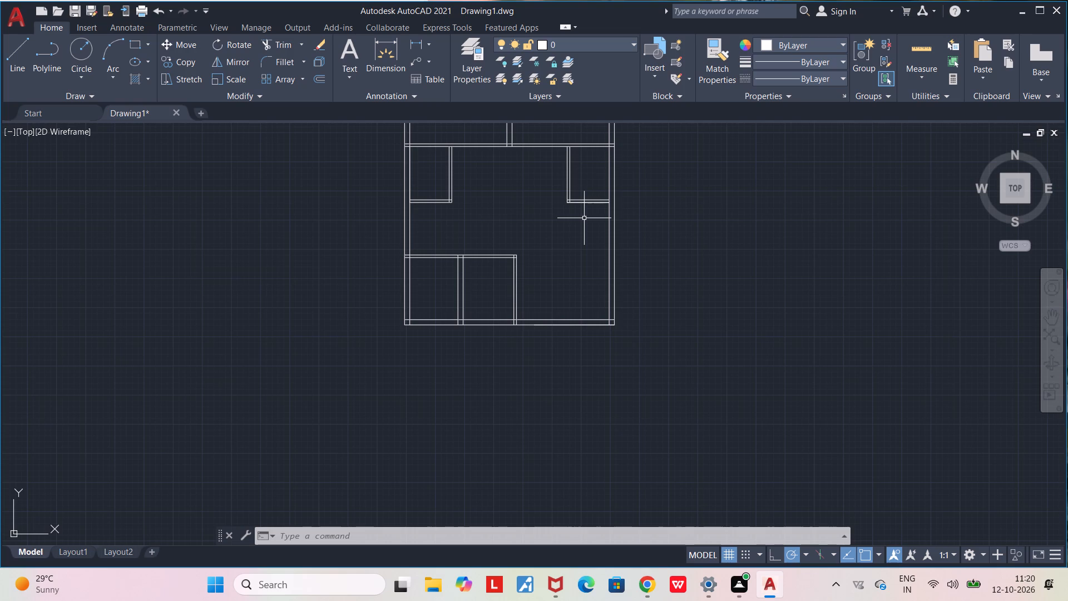
# Draw a line 11'6" left along the bottom wall from the inner lower-right corner, continuing 17' straight up.
pyautogui.scroll(2, 563, 300)
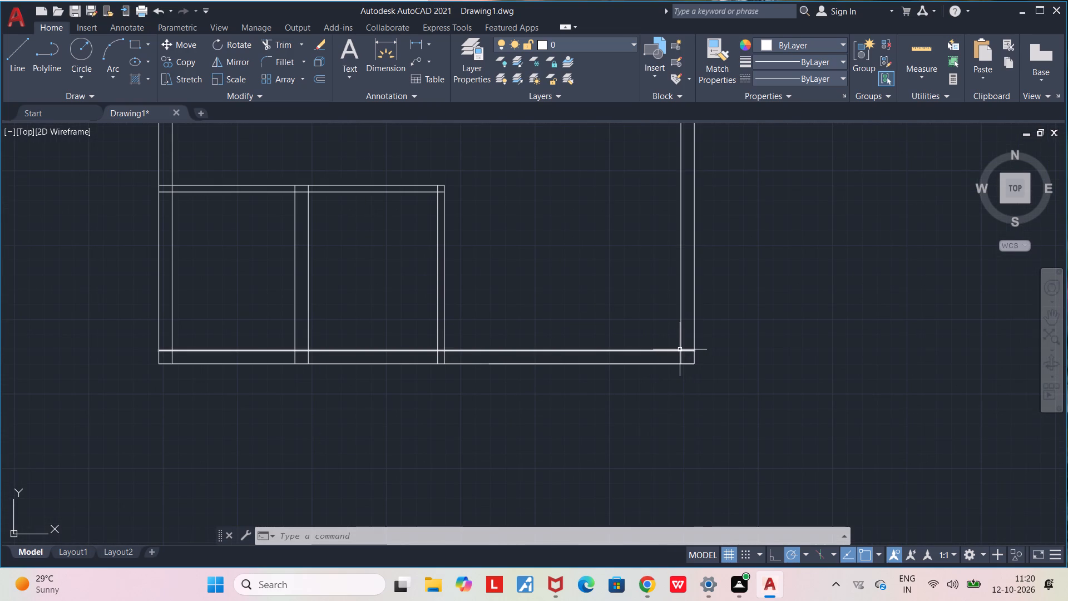
pyautogui.press('l')
pyautogui.press('Return')
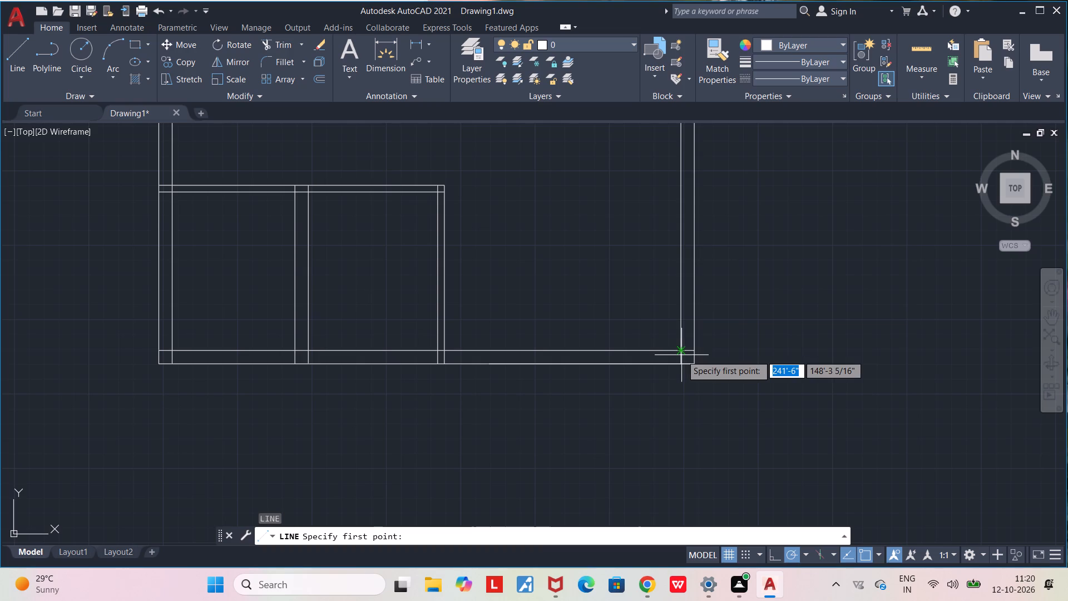
pyautogui.scroll(2, 681, 355)
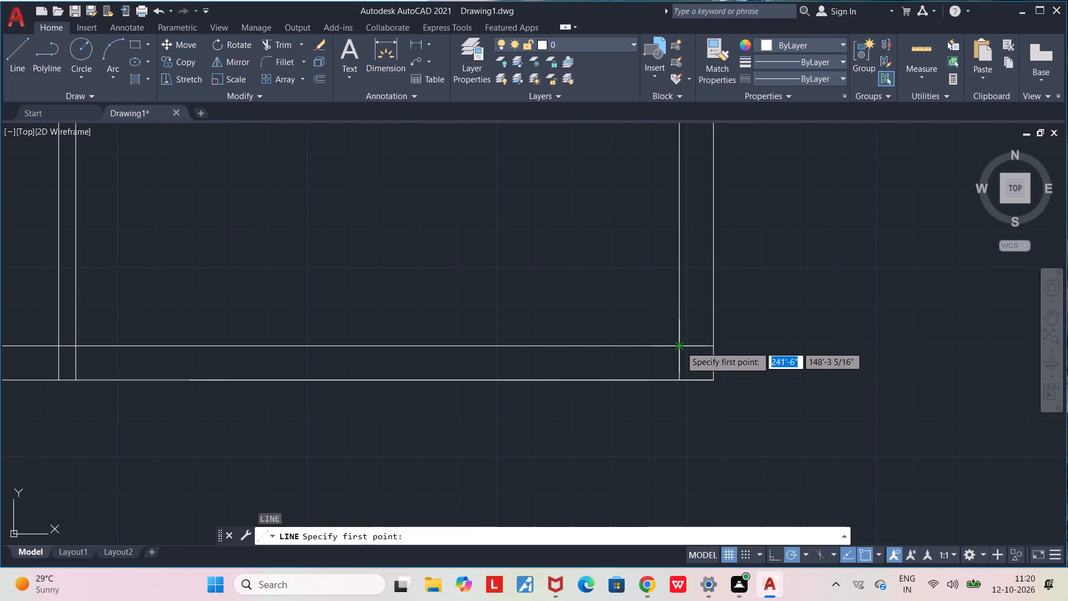
pyautogui.click(680, 346)
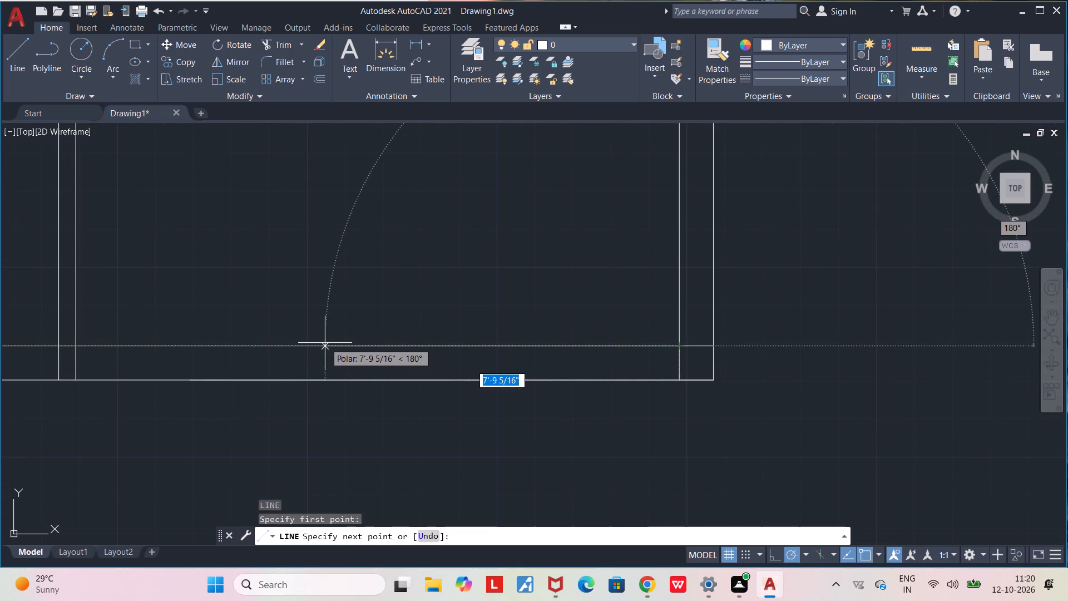
pyautogui.write('11')
pyautogui.press("'")
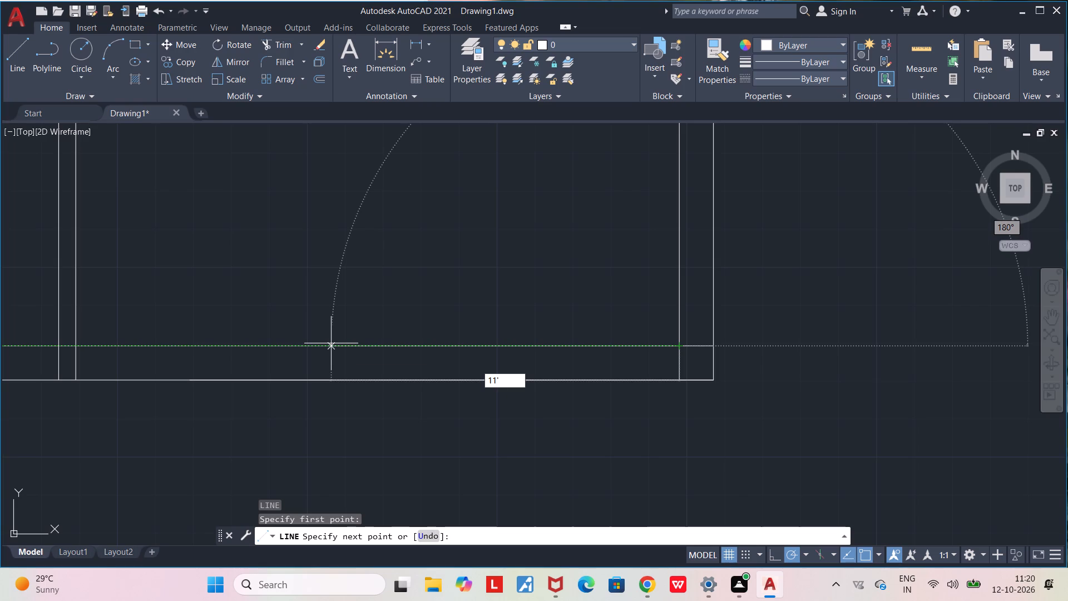
pyautogui.press('6')
pyautogui.hotkey('shift', '"')
pyautogui.press('Return')
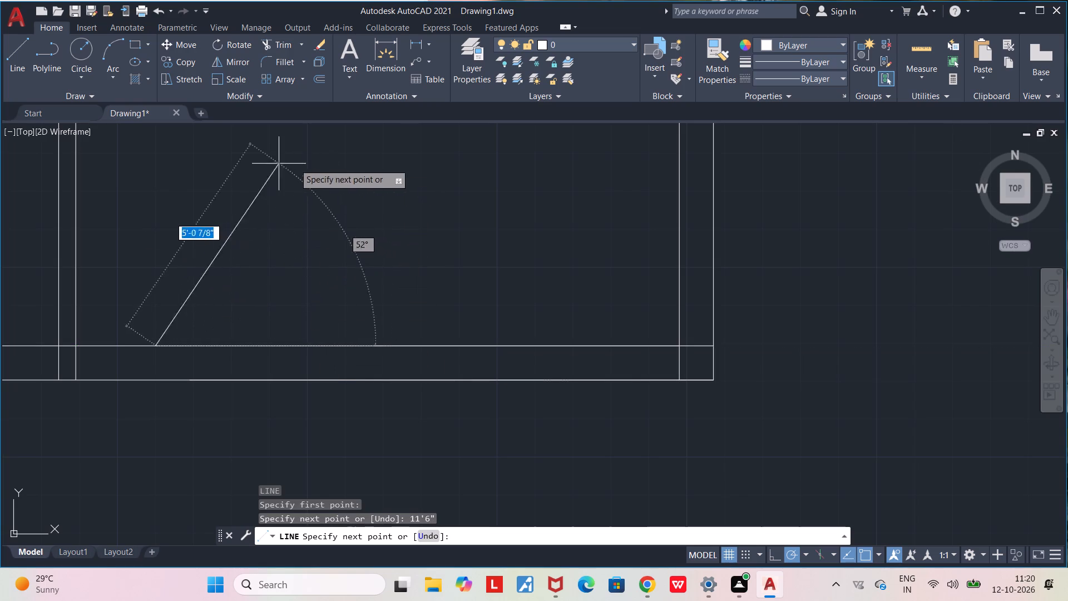
pyautogui.moveTo(177, 176); pyautogui.dragTo(194, 334, button='middle')
pyautogui.scroll(-3, 194, 334)
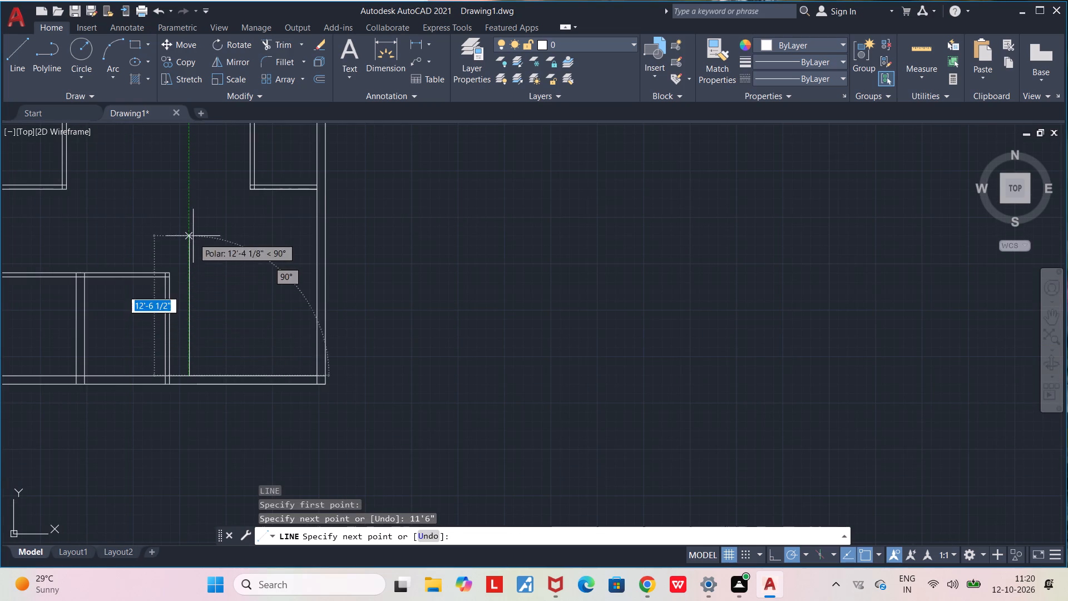
pyautogui.write("17'")
pyautogui.press('Return')
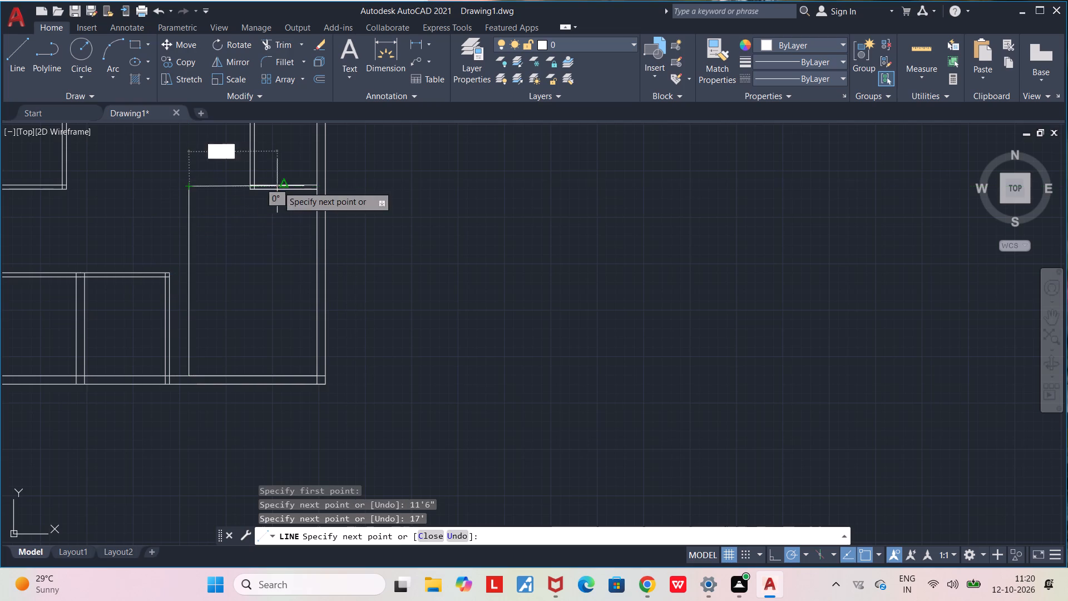
# Continue the line horizontally from the top of the 17' segment to the right outer wall's inner line.
pyautogui.scroll(3, 295, 186)
pyautogui.moveTo(310, 196); pyautogui.dragTo(338, 324, button='middle')
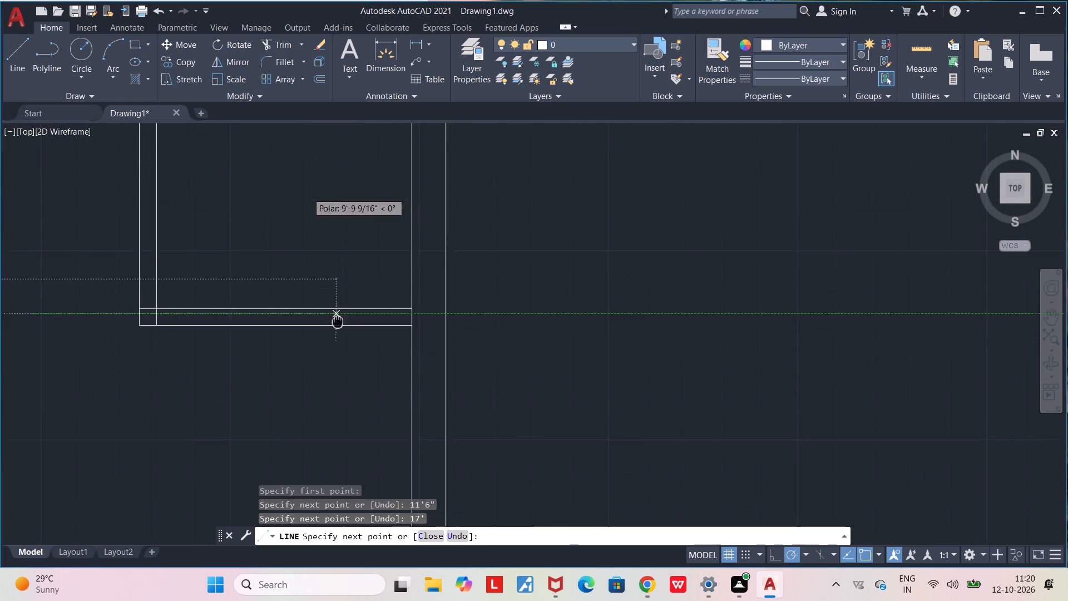
pyautogui.moveTo(338, 324); pyautogui.dragTo(339, 351, button='middle')
pyautogui.scroll(-2, 339, 351)
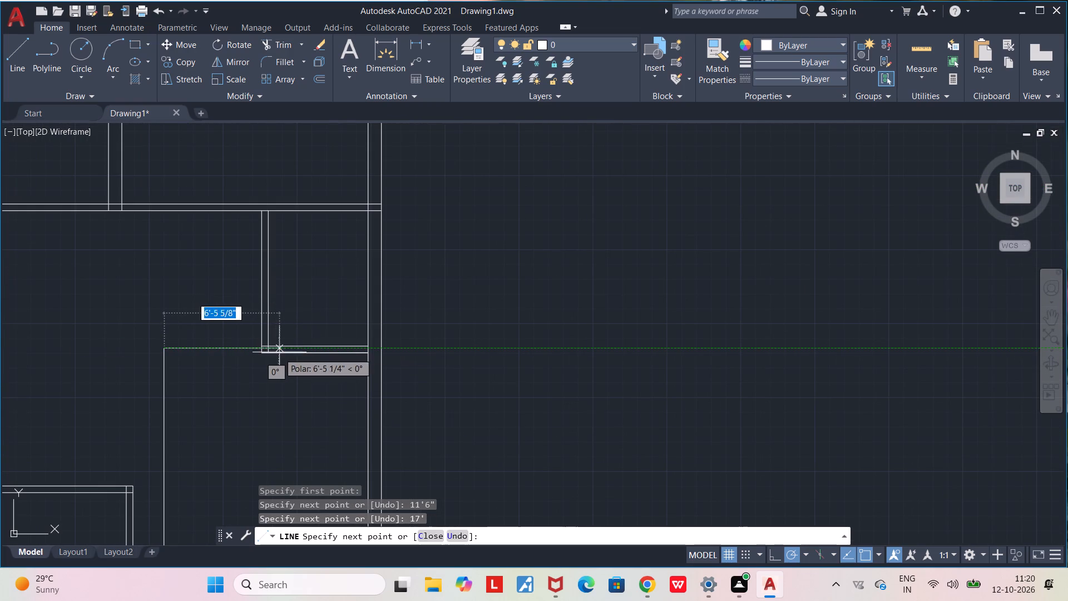
pyautogui.scroll(2, 288, 349)
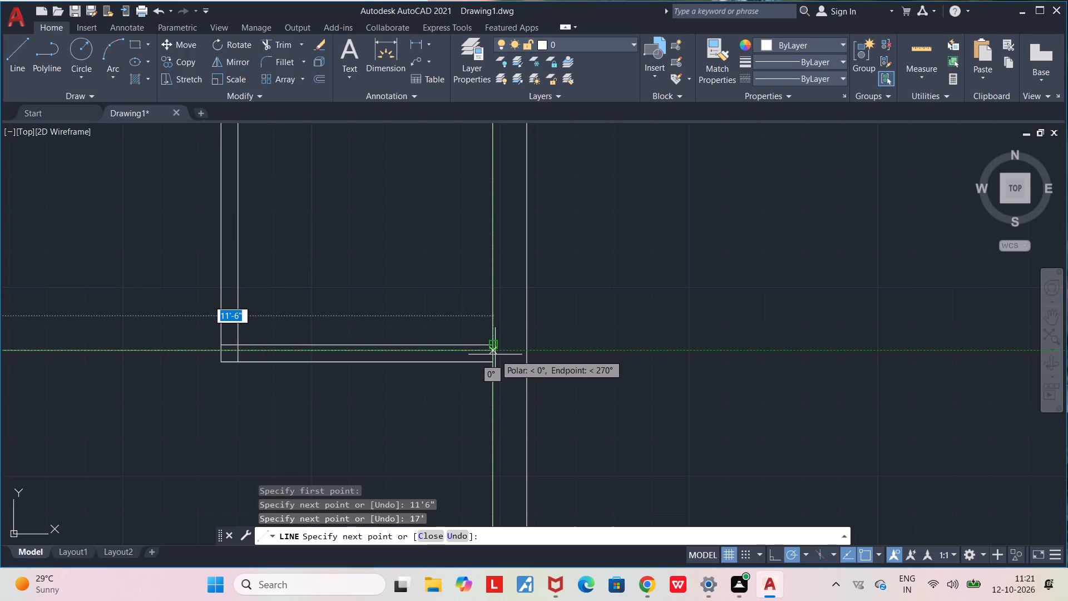
pyautogui.click(495, 354)
pyautogui.scroll(1, 403, 352)
pyautogui.moveTo(403, 352); pyautogui.dragTo(611, 354, button='middle')
pyautogui.scroll(-4, 622, 354)
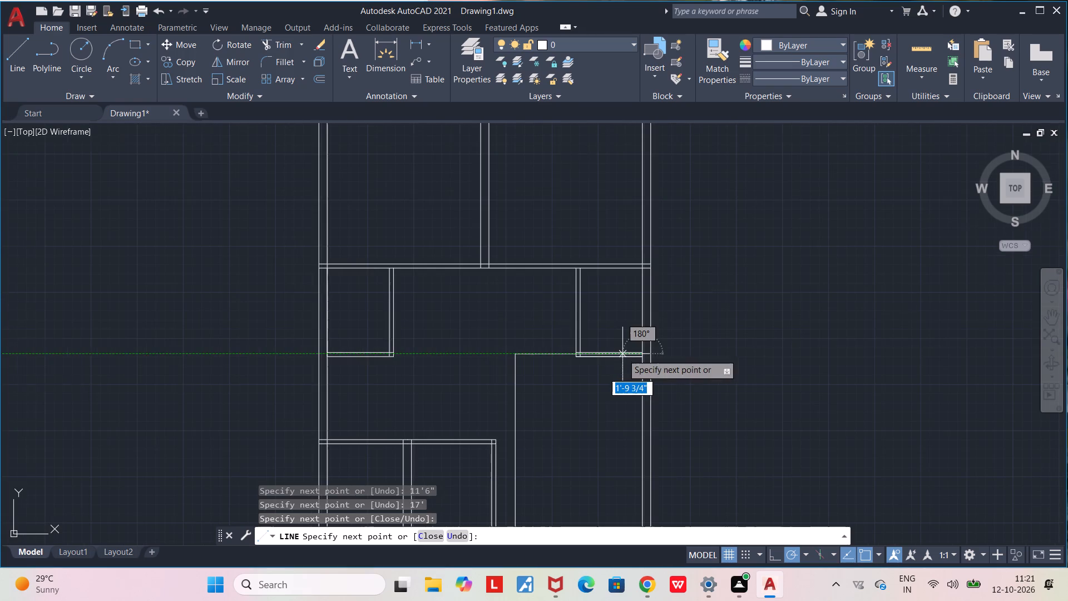
pyautogui.press('Escape')
pyautogui.scroll(4, 565, 336)
pyautogui.press('Escape')
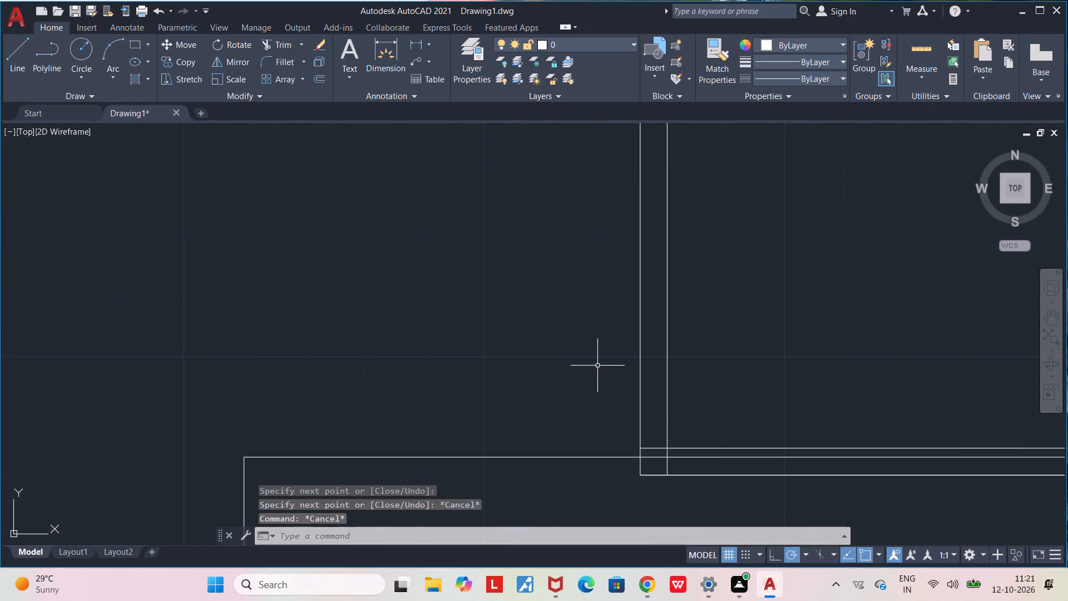
# Offset the large lower-right room's new top line 4.5" downward.
pyautogui.moveTo(578, 376); pyautogui.dragTo(436, 273, button='middle')
pyautogui.scroll(-3, 420, 260)
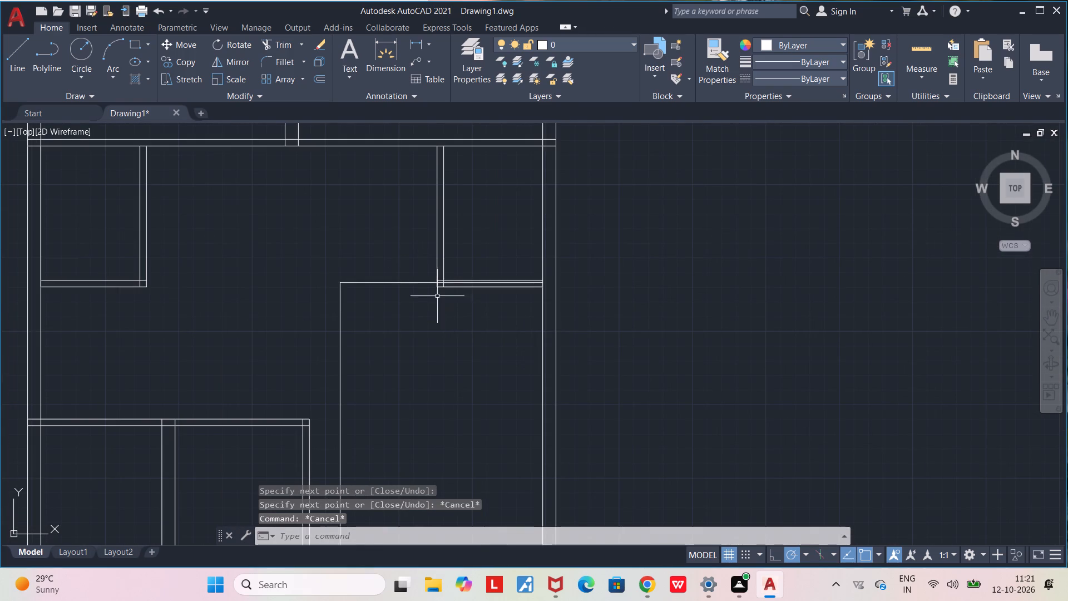
pyautogui.scroll(2, 427, 280)
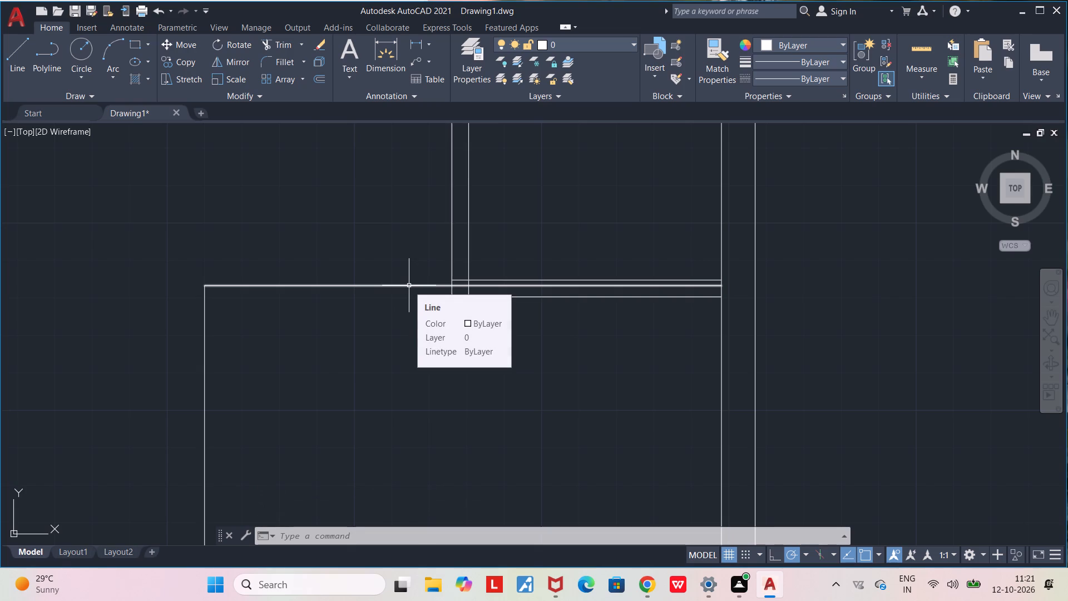
pyautogui.write('OFF')
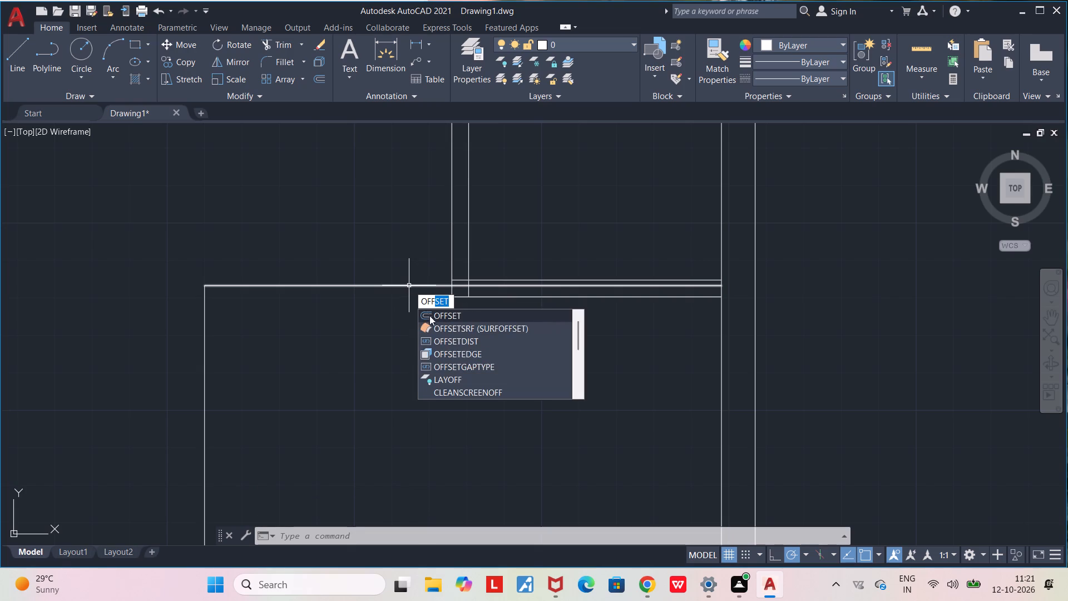
pyautogui.click(430, 318)
pyautogui.click(413, 287)
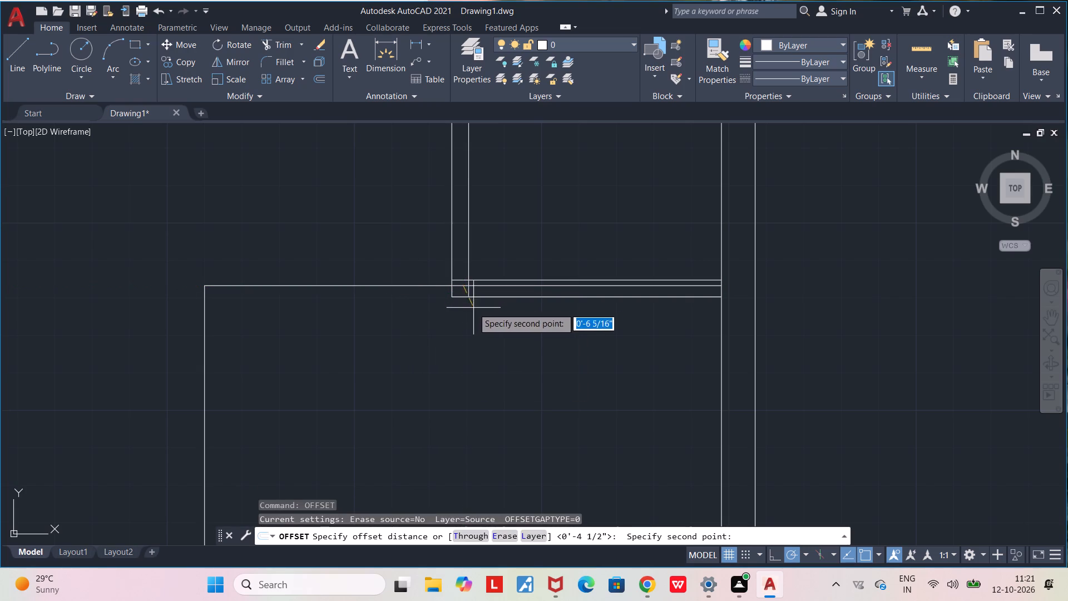
pyautogui.write('4.5')
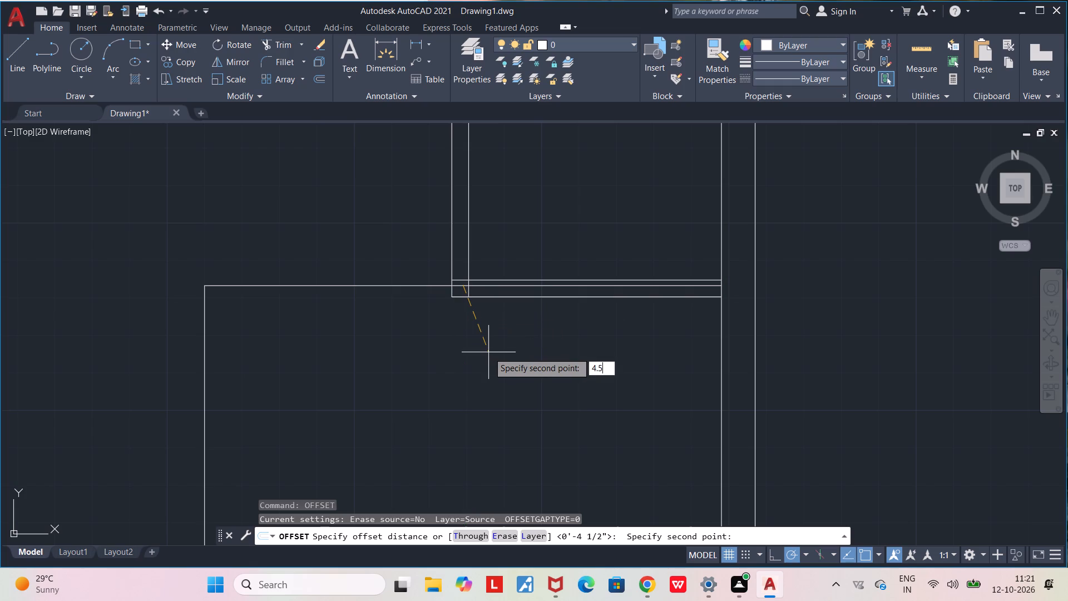
pyautogui.hotkey('shift', '"')
pyautogui.press('Return')
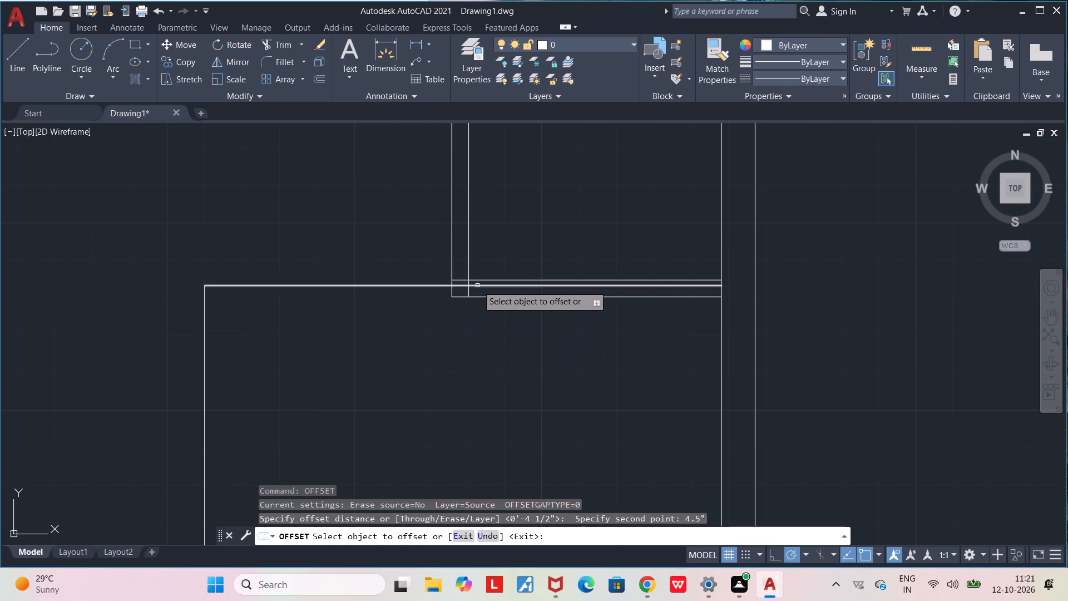
pyautogui.click(480, 285)
pyautogui.click(480, 306)
pyautogui.press('Escape')
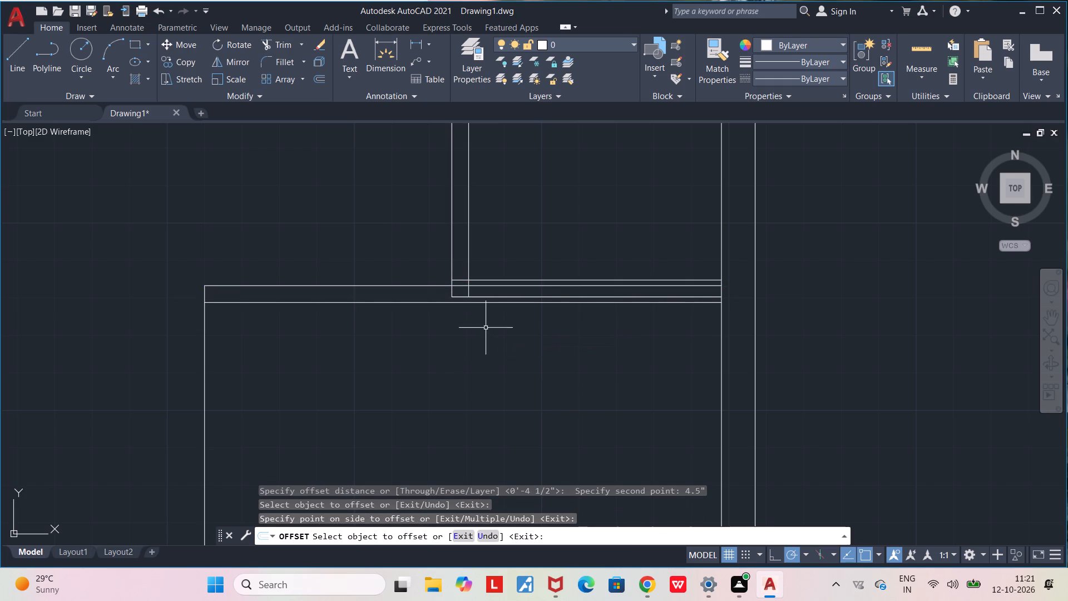
pyautogui.press('Escape')
# Trim away the right-hand 6' by 8' room's upper bottom-wall line and a bottom line stub at its lower-left corner.
pyautogui.scroll(2, 448, 310)
pyautogui.moveTo(440, 309); pyautogui.dragTo(382, 343, button='middle')
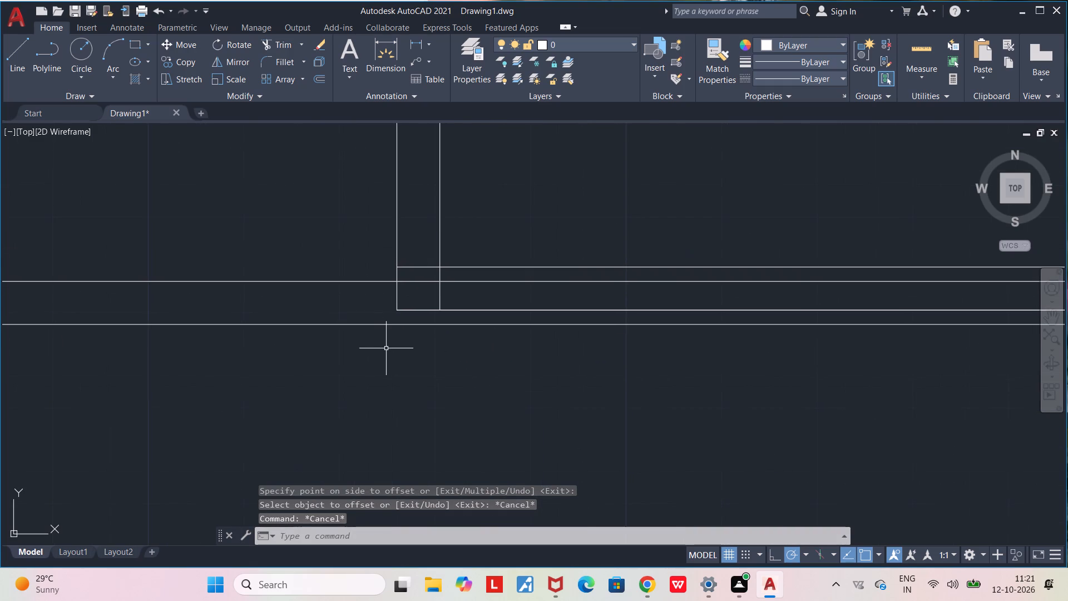
pyautogui.press('t')
pyautogui.press('r')
pyautogui.press('Return')
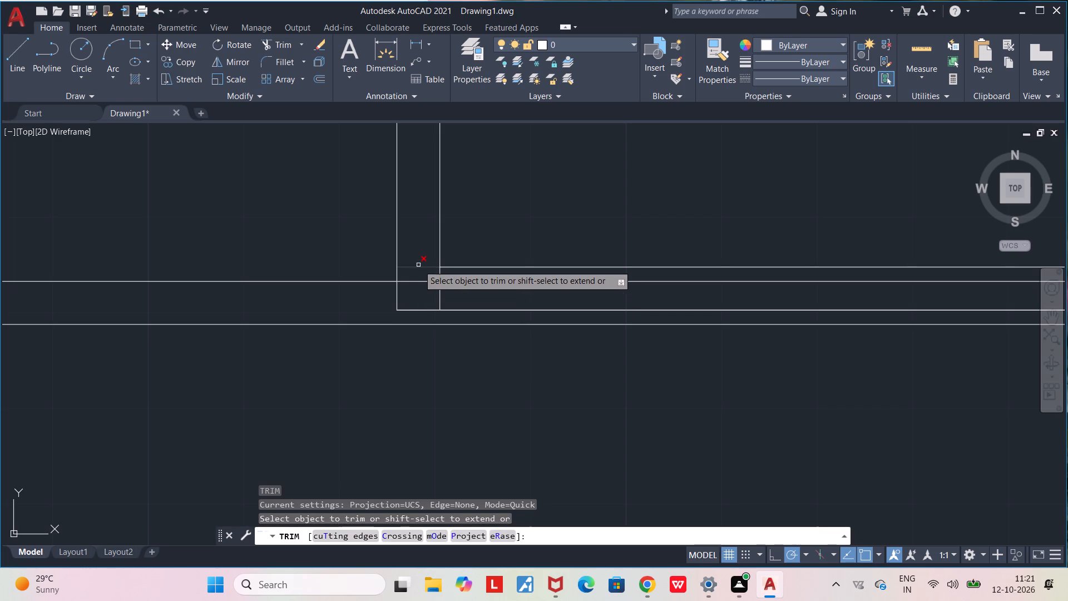
pyautogui.click(418, 265)
pyautogui.click(461, 267)
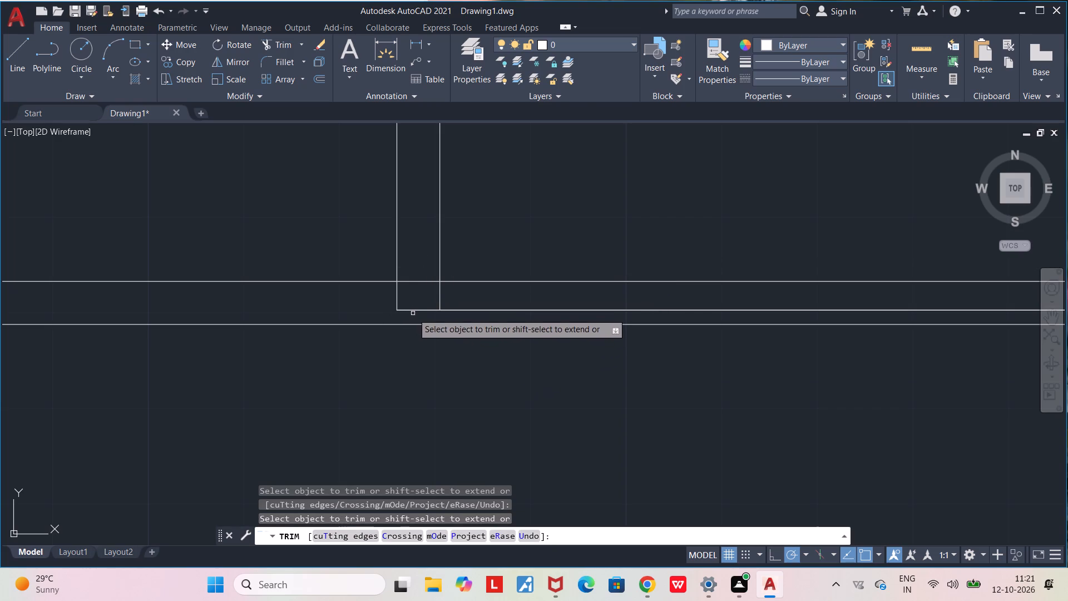
pyautogui.click(414, 311)
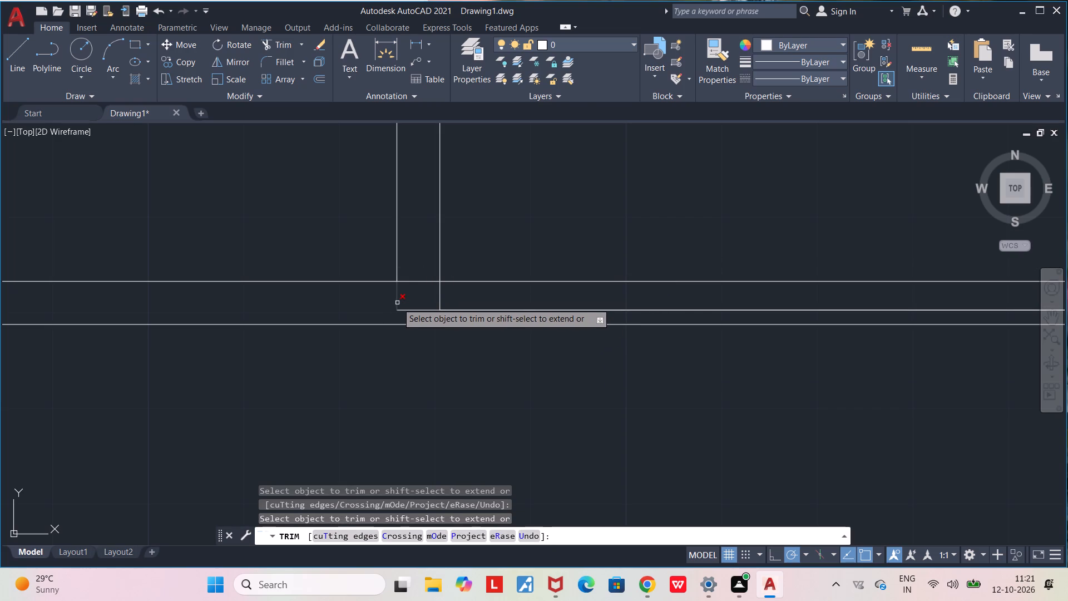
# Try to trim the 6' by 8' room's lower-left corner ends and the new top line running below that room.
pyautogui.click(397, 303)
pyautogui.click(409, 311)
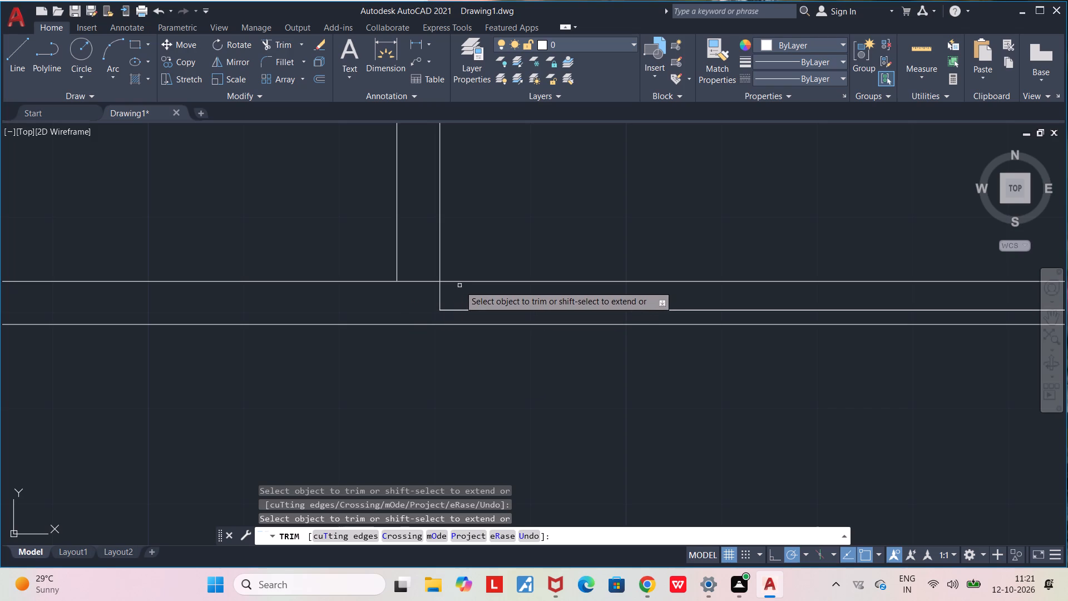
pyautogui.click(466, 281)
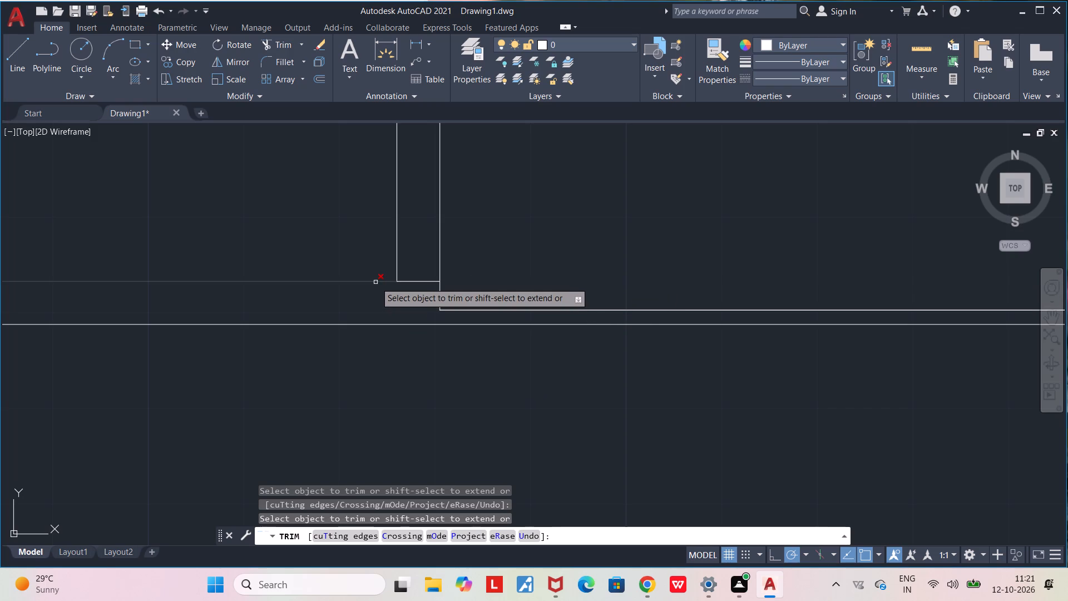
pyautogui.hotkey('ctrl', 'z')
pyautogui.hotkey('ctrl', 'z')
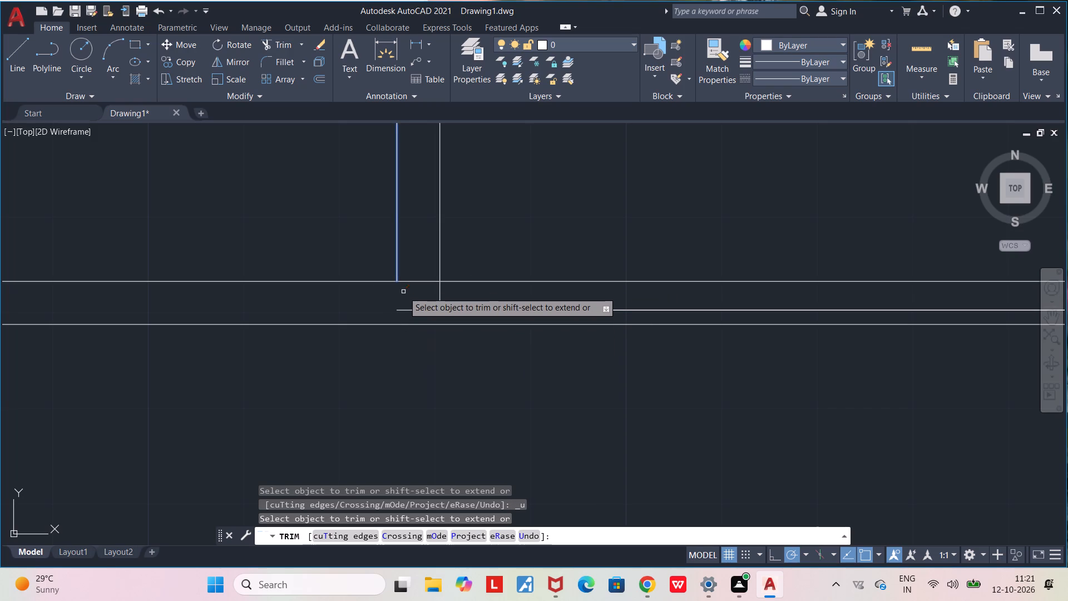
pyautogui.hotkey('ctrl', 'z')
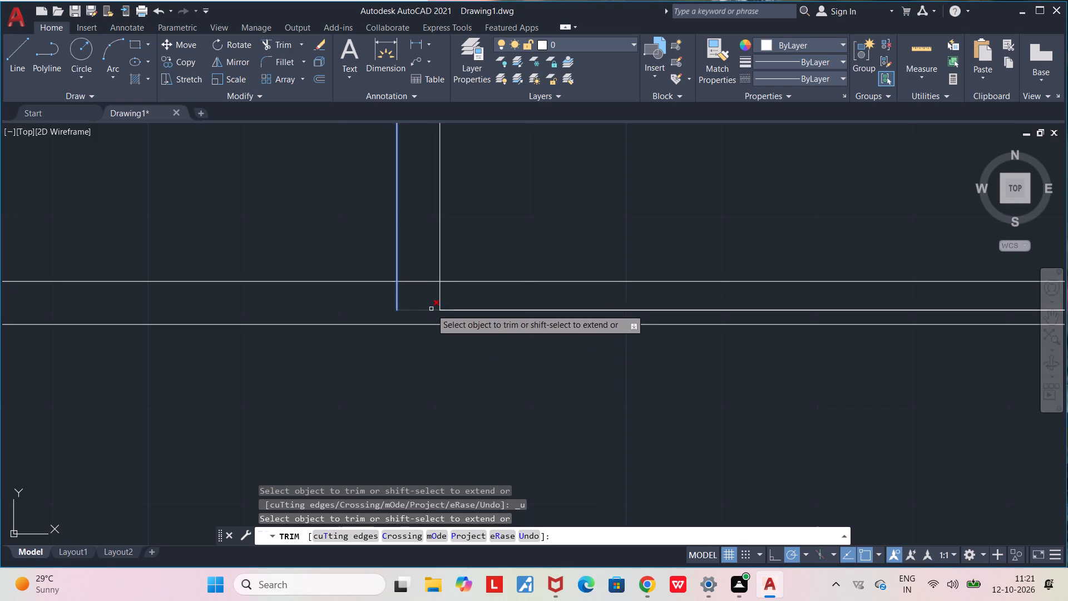
# Trim the overlapping line ends at the right-hand 6' by 8' room's lower-left corner and the stub atop the 17' line.
pyautogui.click(425, 282)
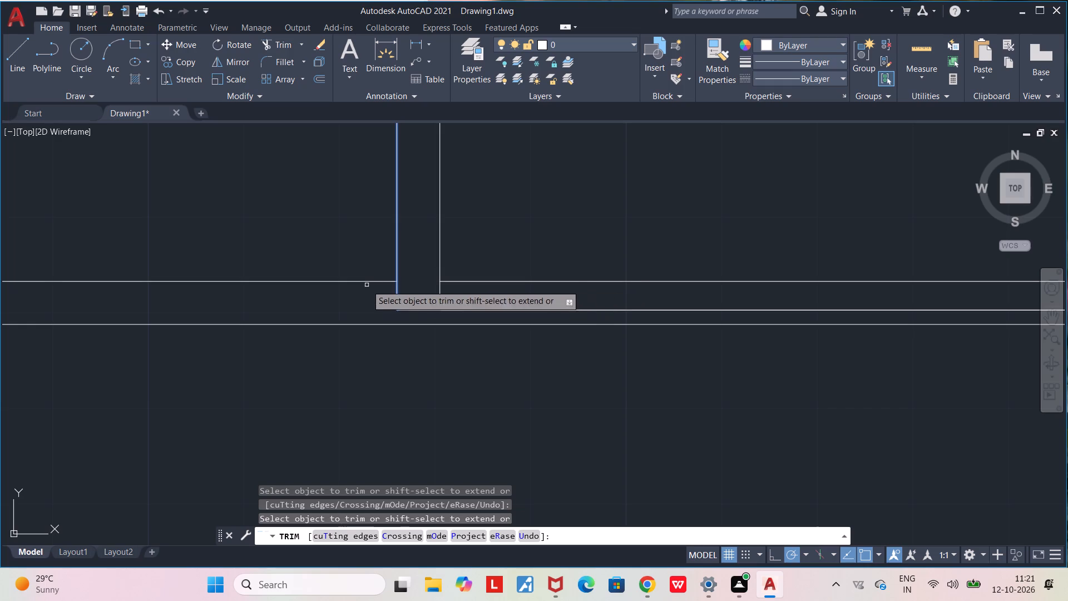
pyautogui.click(372, 282)
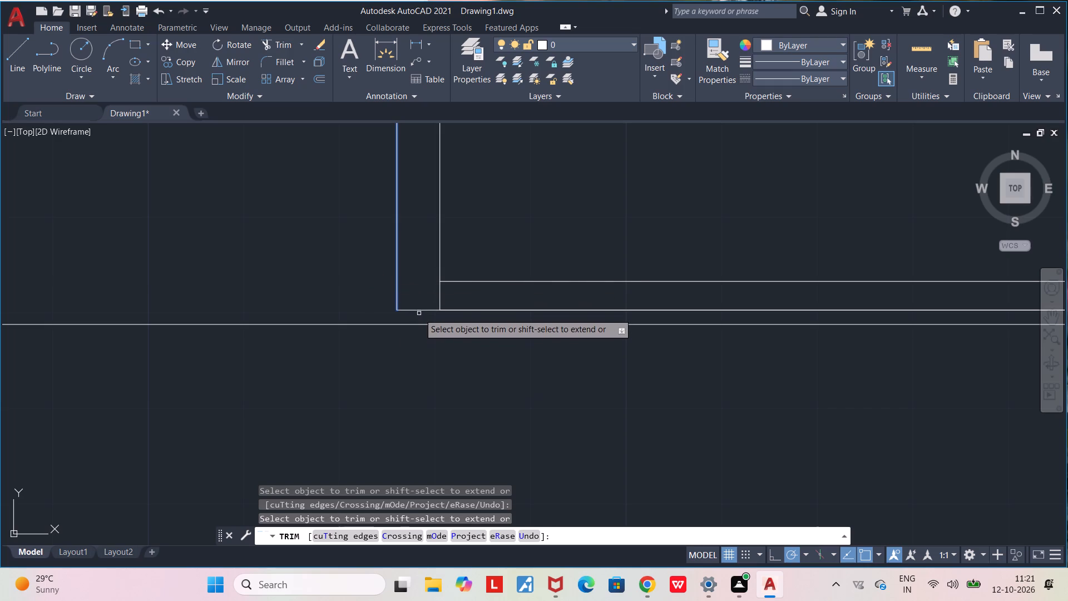
pyautogui.doubleClick(419, 312)
pyautogui.click(424, 309)
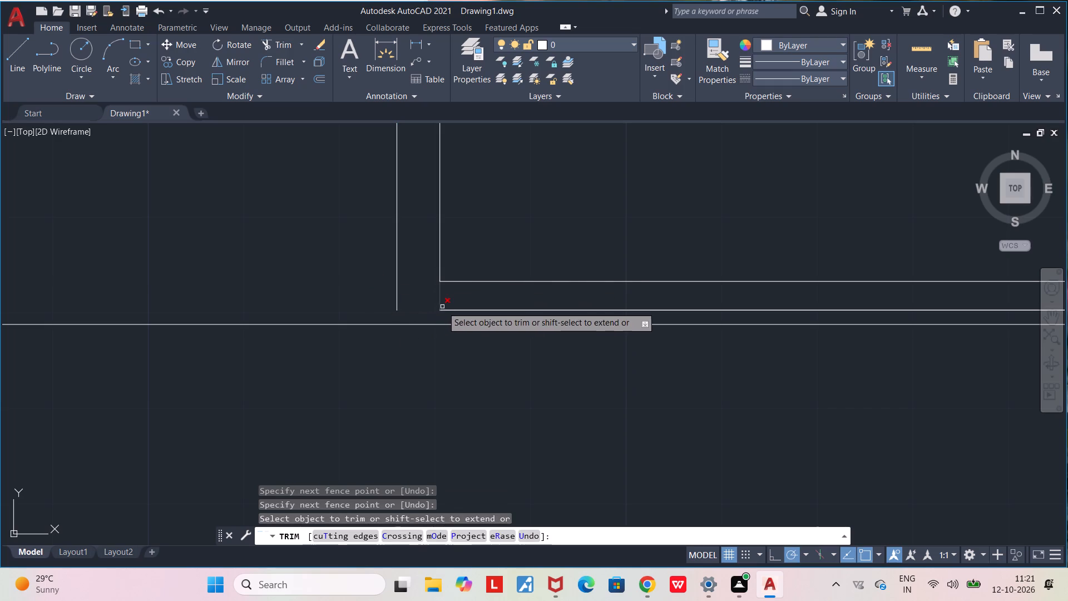
pyautogui.click(440, 295)
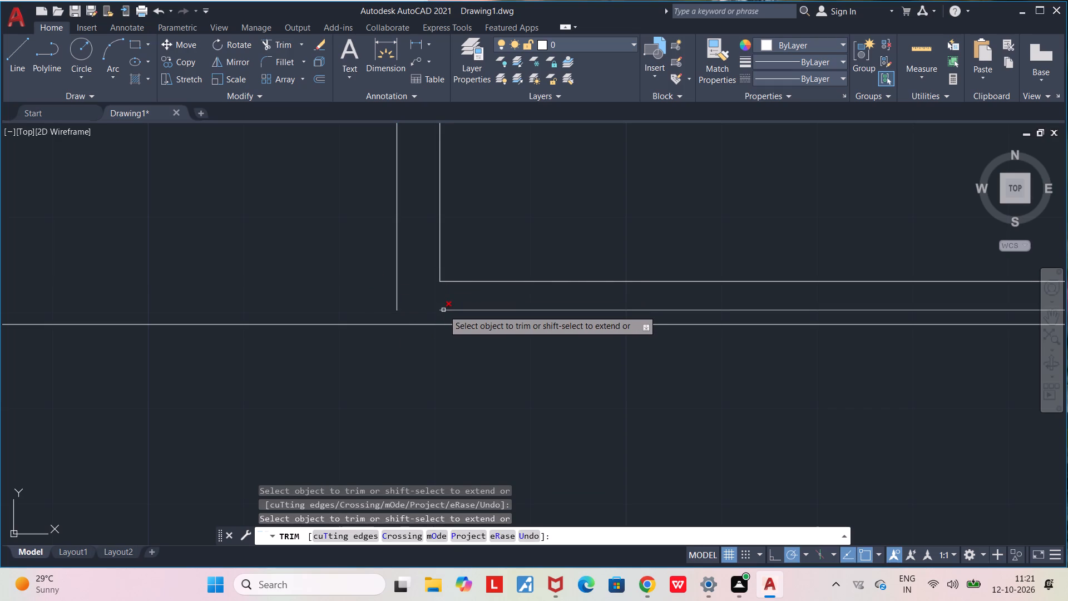
pyautogui.click(443, 310)
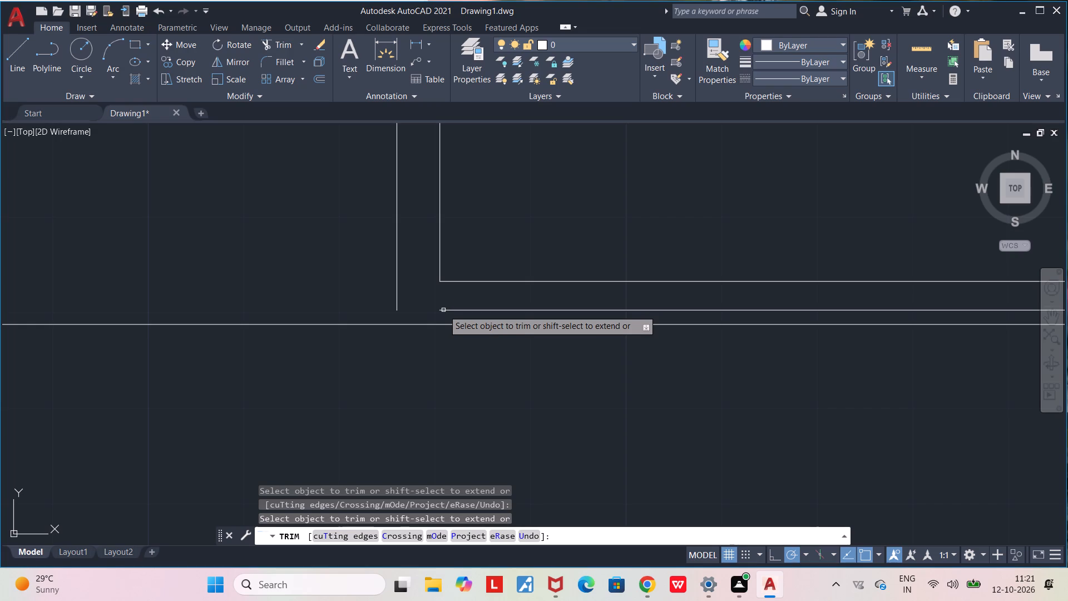
pyautogui.click(449, 313)
pyautogui.click(448, 308)
pyautogui.scroll(-2, 448, 306)
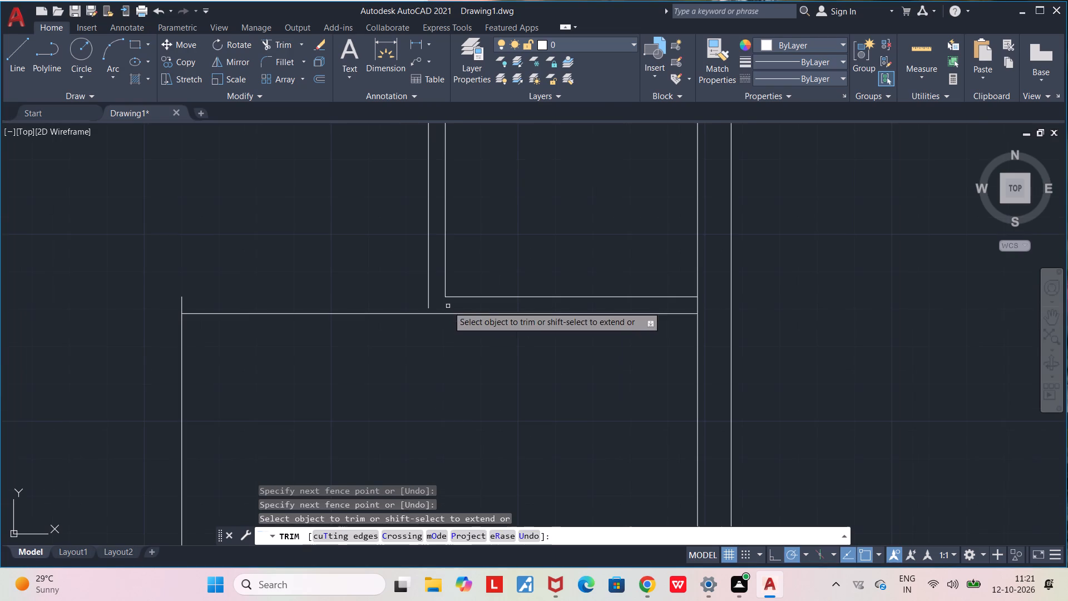
pyautogui.moveTo(440, 351); pyautogui.dragTo(342, 390, button='middle')
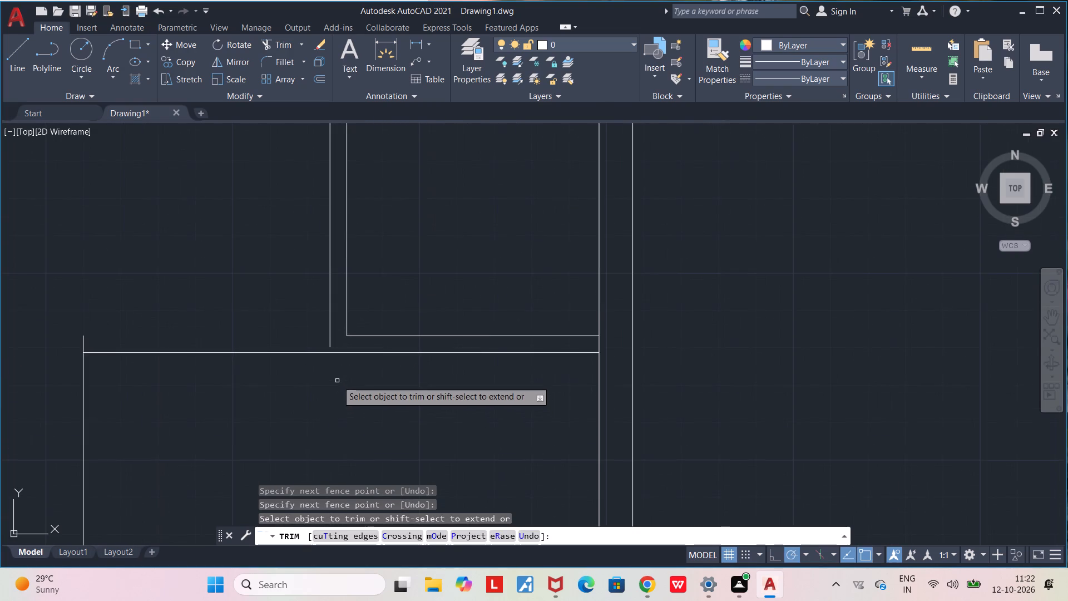
pyautogui.scroll(1, 329, 368)
pyautogui.scroll(-1, 327, 366)
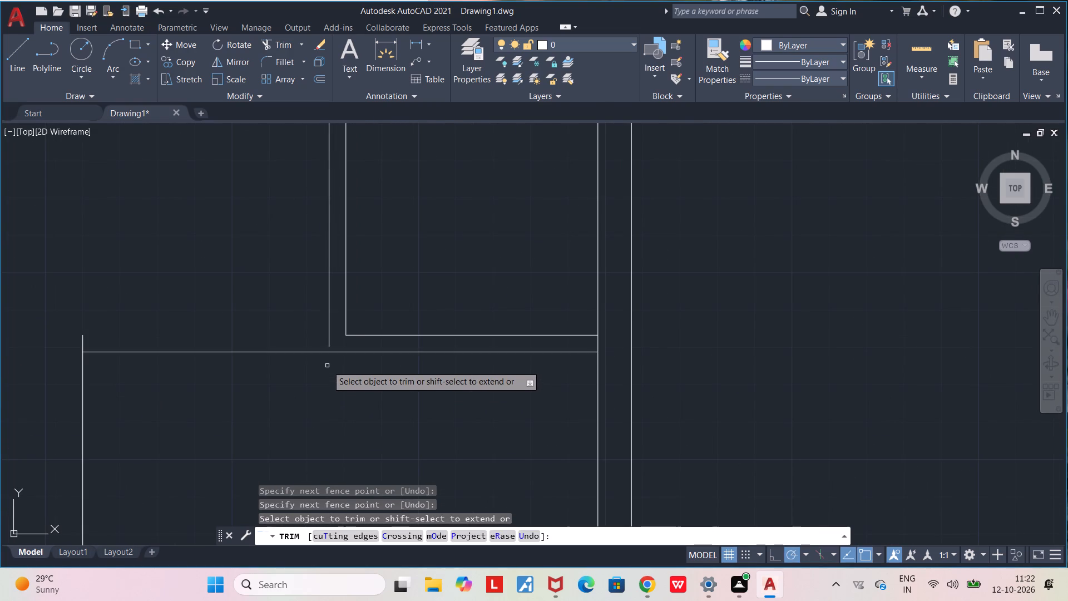
pyautogui.click(85, 337)
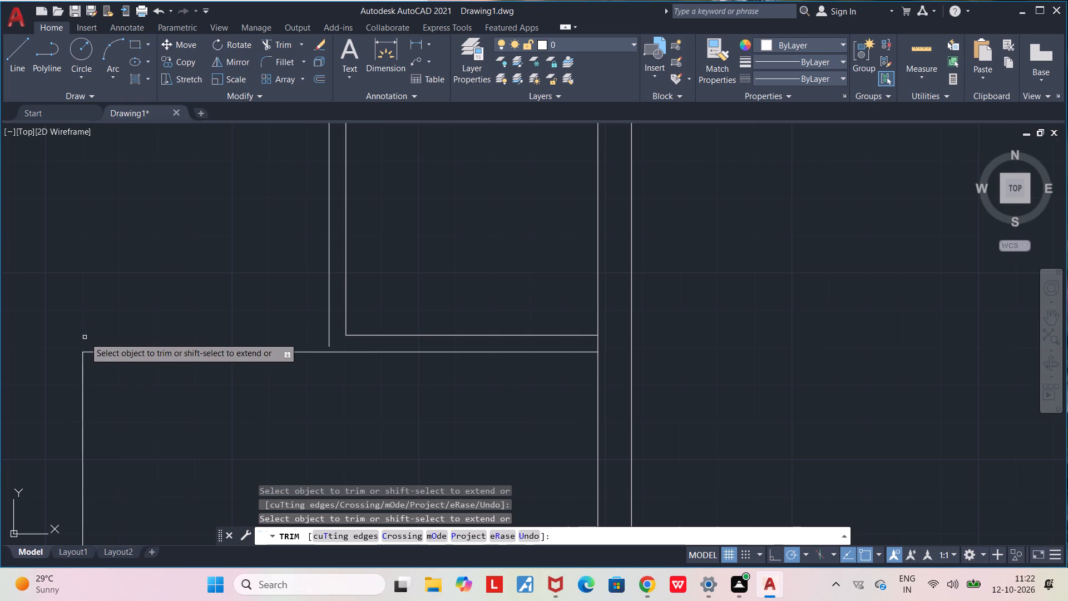
pyautogui.scroll(2, 339, 348)
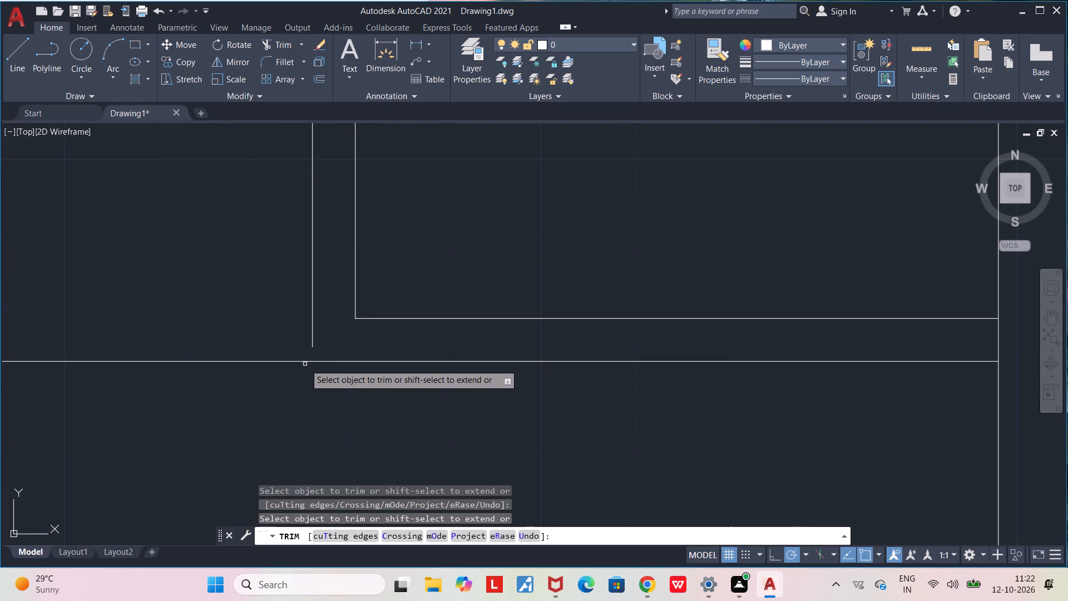
pyautogui.press('Escape')
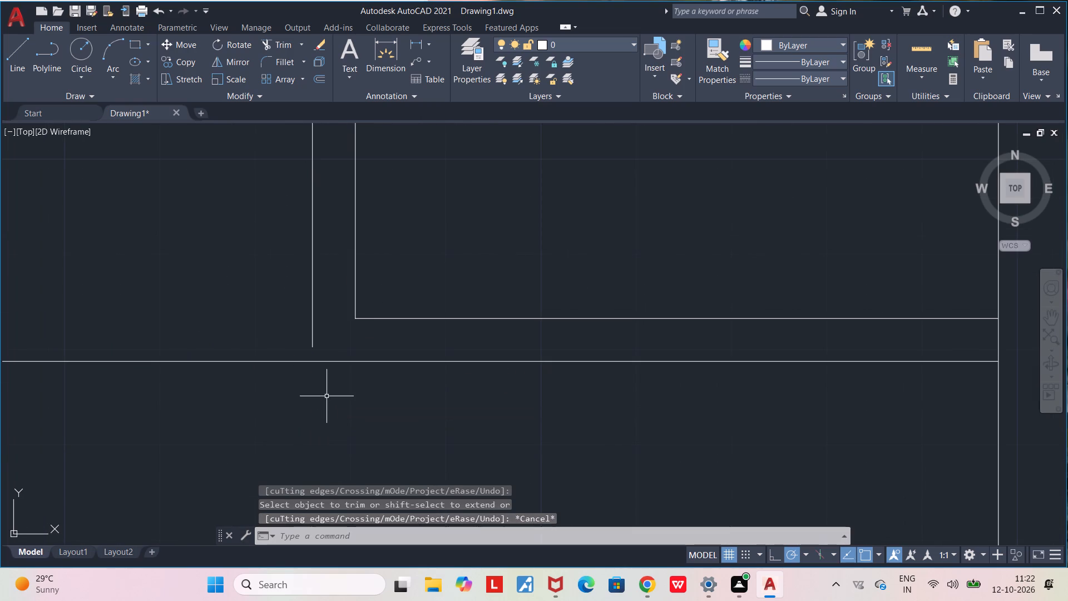
# Draw a vertical line extending the 6' by 8' room's outer left wall line down to the horizontal line below.
pyautogui.press('l')
pyautogui.press('Return')
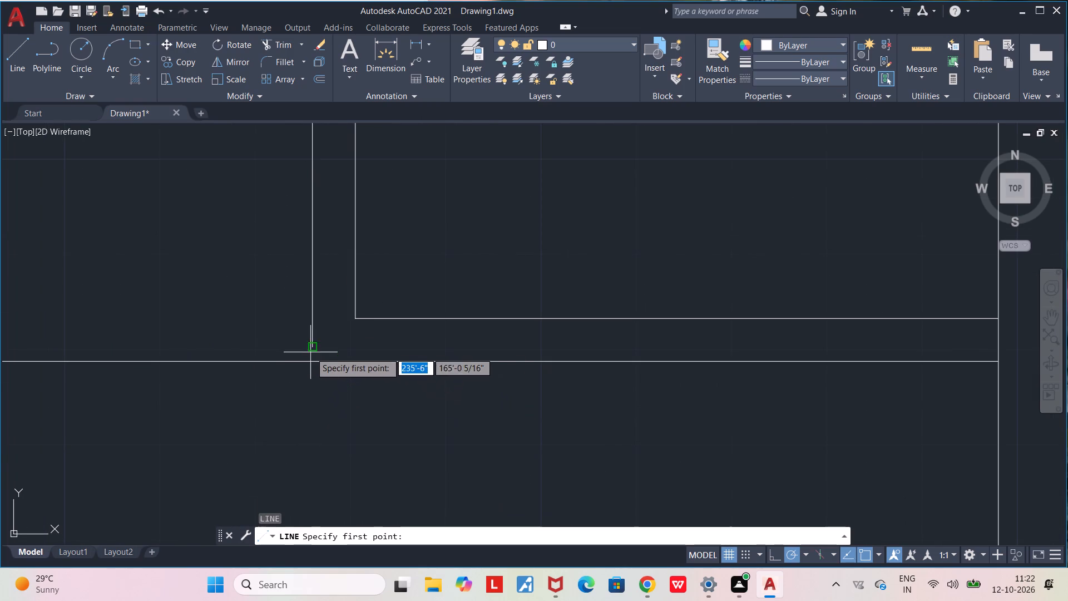
pyautogui.scroll(5, 312, 351)
pyautogui.click(307, 332)
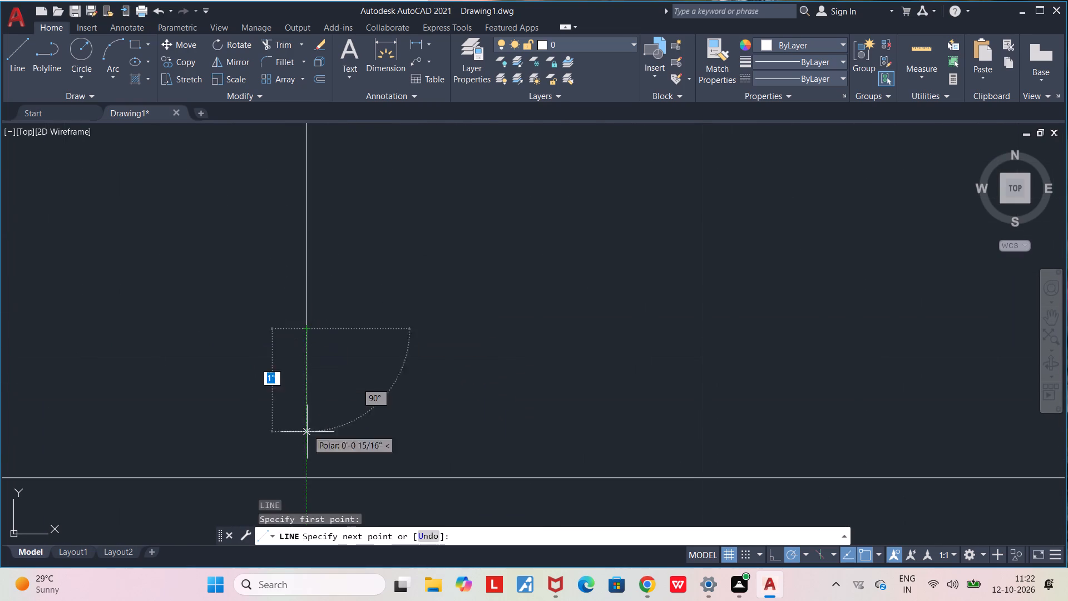
pyautogui.click(308, 481)
pyautogui.press('Escape')
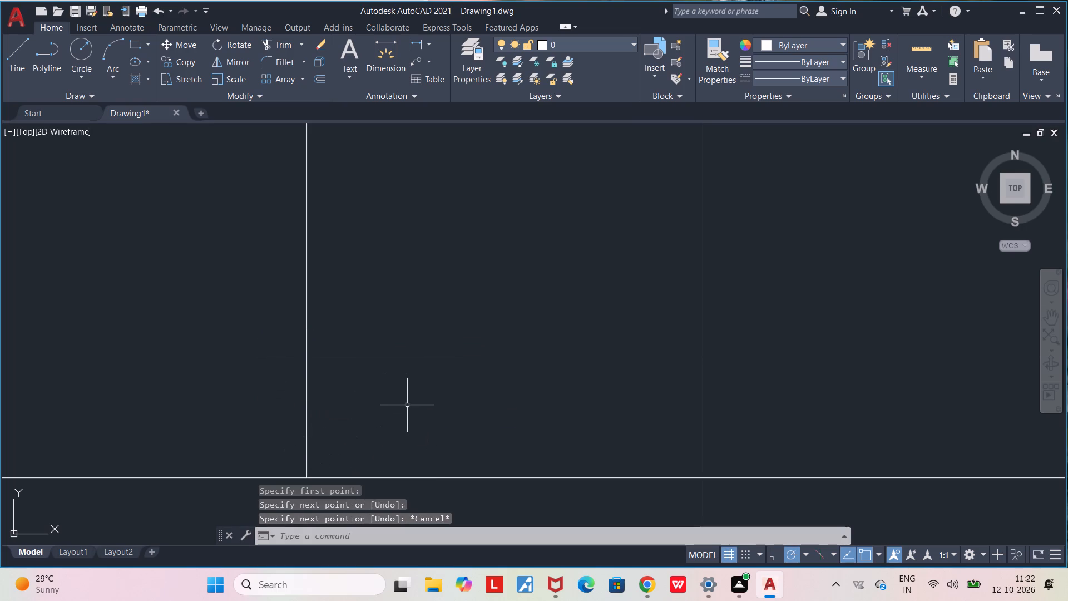
pyautogui.press('Escape')
# Trim away the horizontal line running left of the 6' by 8' room and the 17' vertical line below it.
pyautogui.scroll(-2, 405, 400)
pyautogui.moveTo(401, 386); pyautogui.dragTo(506, 281, button='middle')
pyautogui.scroll(-4, 506, 280)
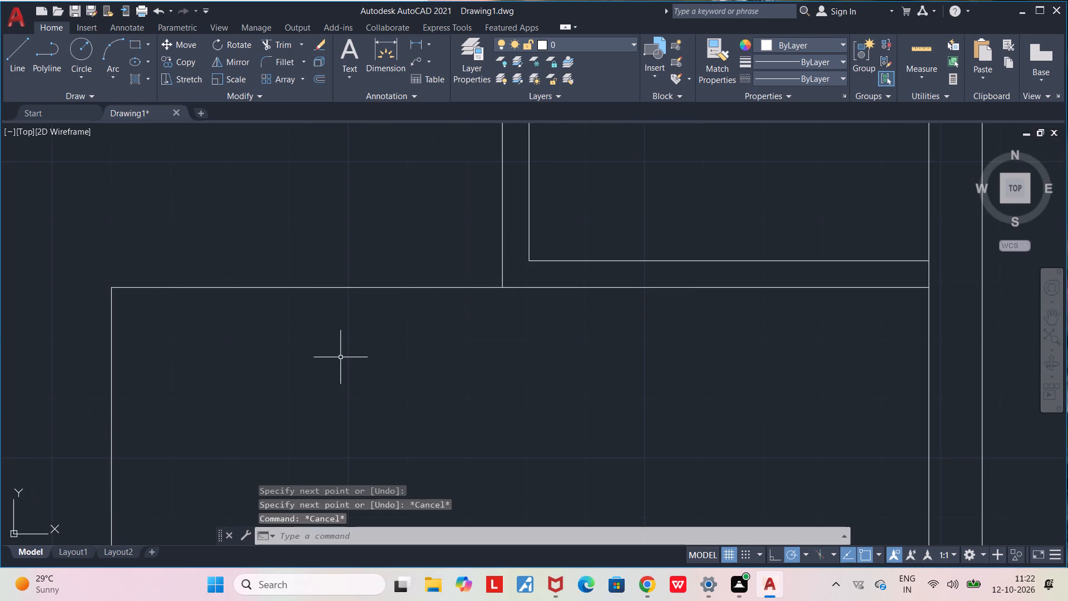
pyautogui.write('TR')
pyautogui.press('Return')
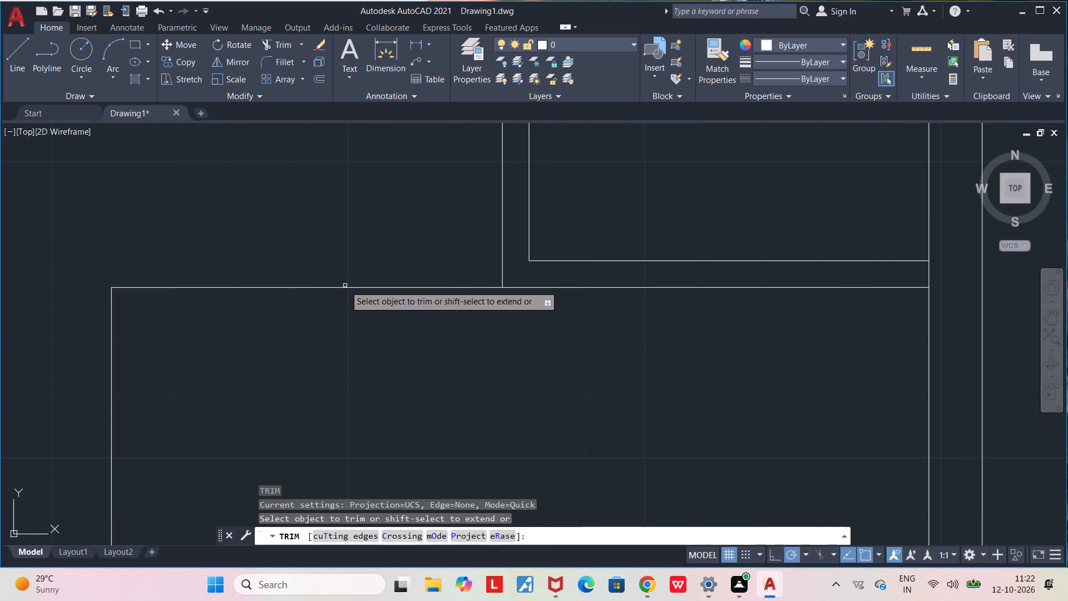
pyautogui.click(345, 287)
pyautogui.scroll(-3, 391, 373)
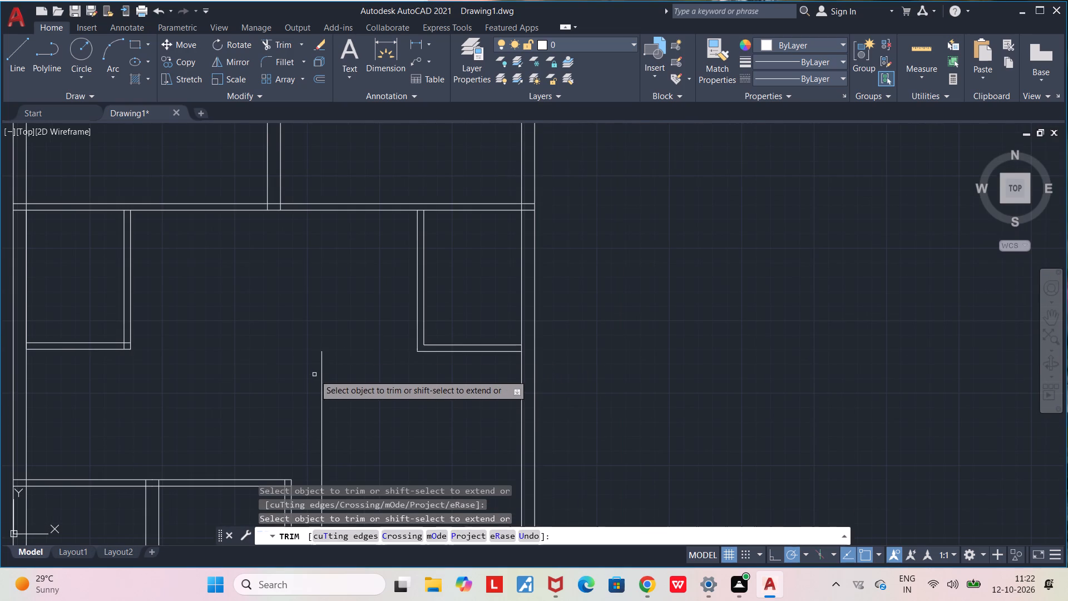
pyautogui.click(322, 376)
# Trim the right outer wall's inner line where the 6' by 8' room's bottom wall meets it.
pyautogui.scroll(-1, 373, 403)
pyautogui.moveTo(363, 397); pyautogui.dragTo(406, 344, button='middle')
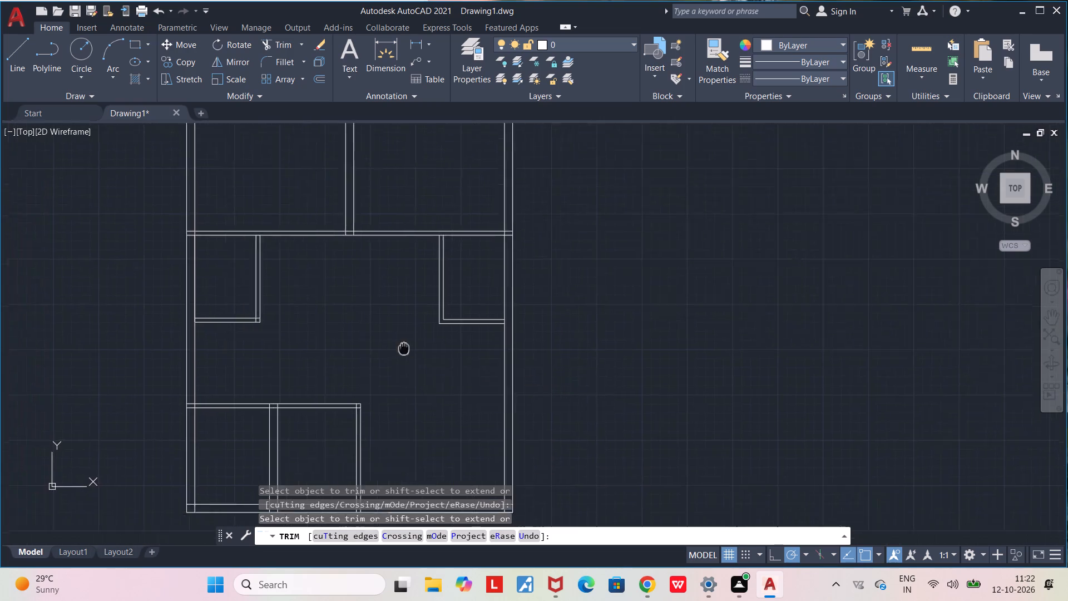
pyautogui.moveTo(406, 344); pyautogui.dragTo(468, 292, button='middle')
pyautogui.scroll(4, 541, 261)
pyautogui.moveTo(604, 280); pyautogui.dragTo(563, 356, button='middle')
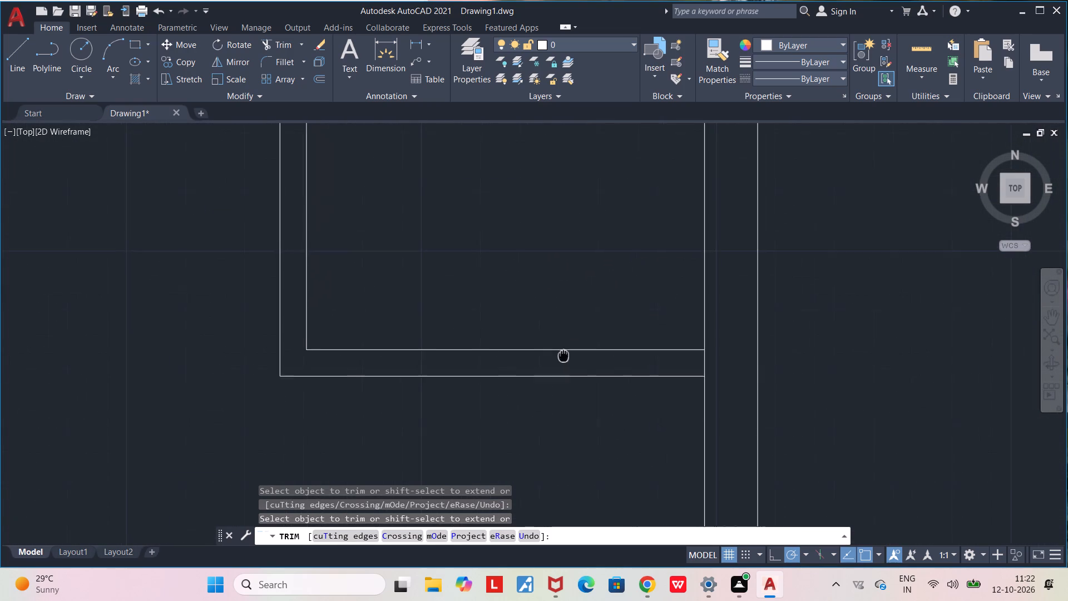
pyautogui.moveTo(563, 356); pyautogui.dragTo(563, 357, button='middle')
pyautogui.click(705, 367)
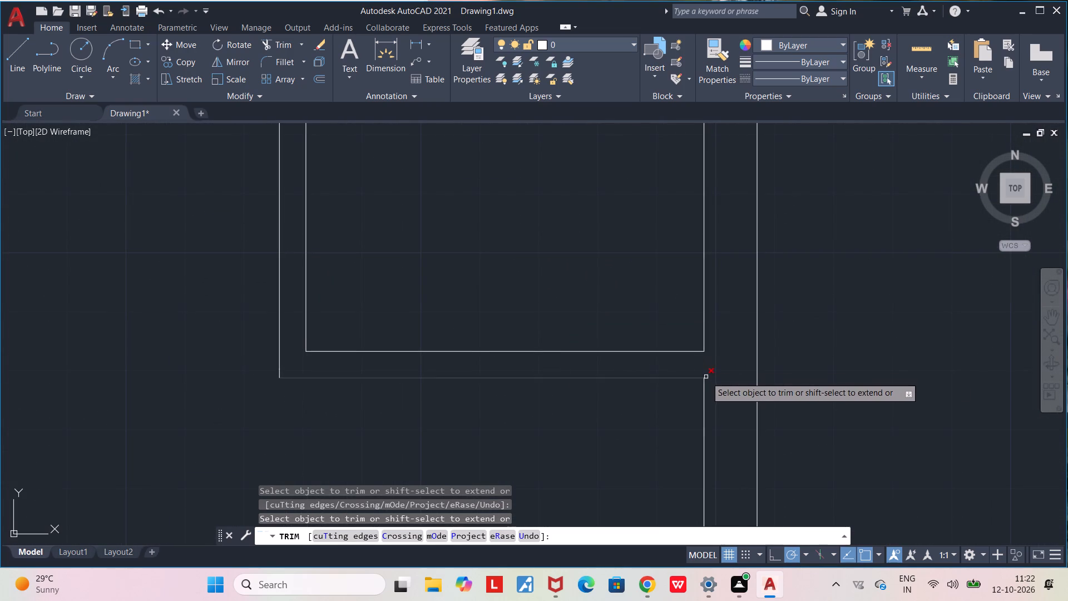
# Trim the crossing inner line ends at the upper-right corner of the two lower-left rooms.
pyautogui.scroll(-5, 705, 375)
pyautogui.moveTo(644, 396); pyautogui.dragTo(614, 332, button='middle')
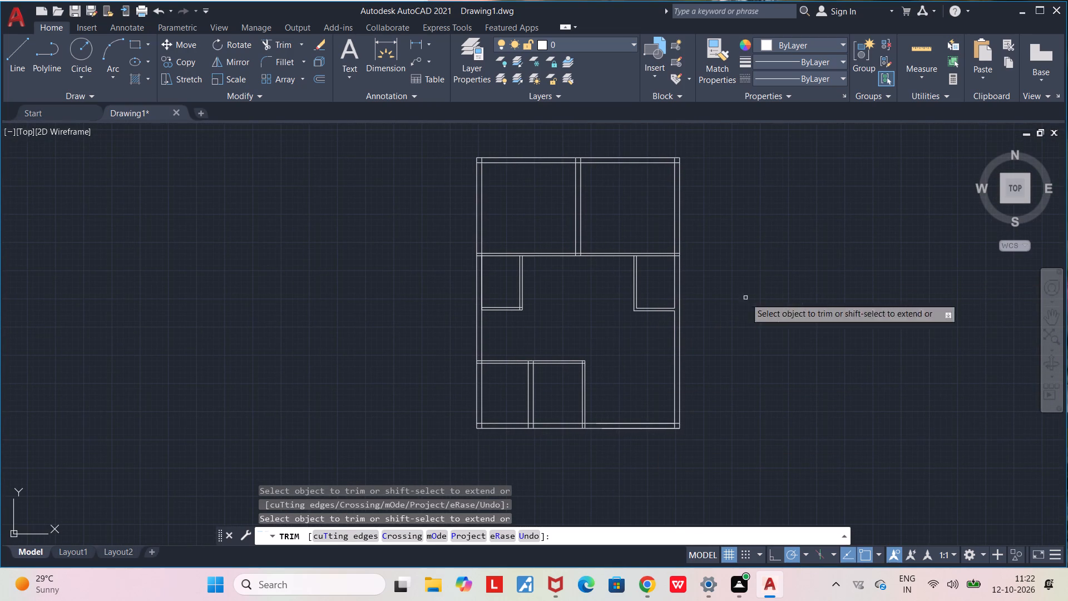
pyautogui.scroll(3, 575, 366)
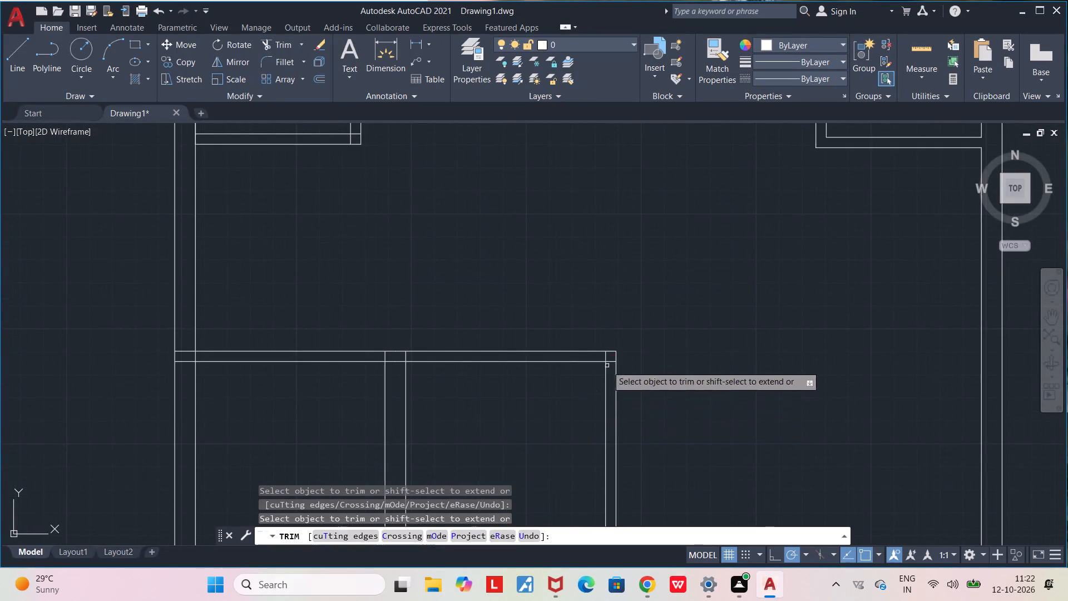
pyautogui.scroll(6, 607, 362)
pyautogui.click(575, 313)
pyautogui.click(660, 400)
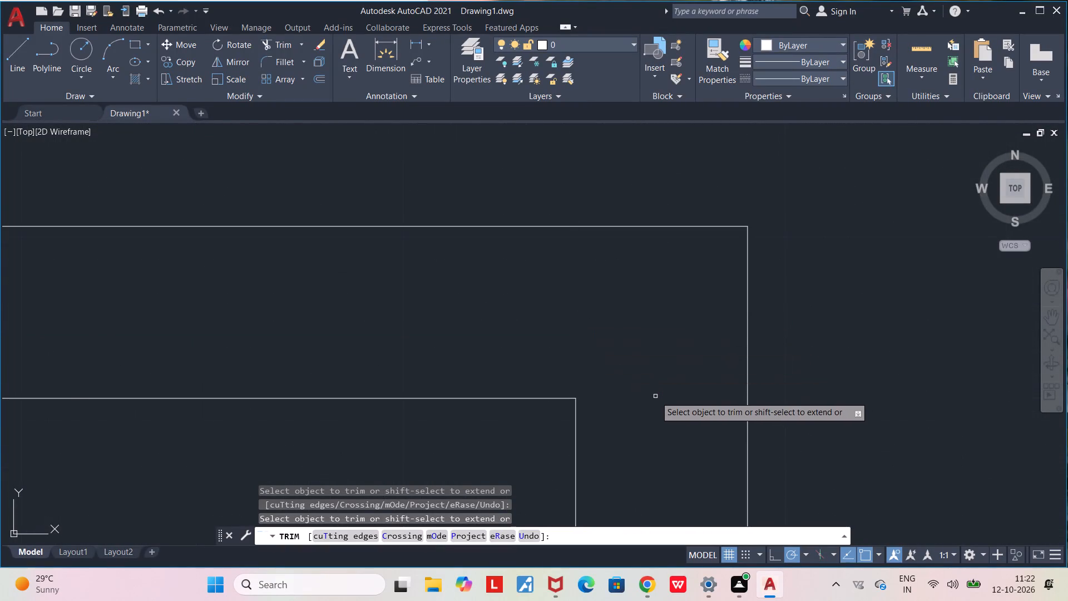
# Trim the crossing lines where the lower-left rooms' right-hand partition meets the bottom outer wall.
pyautogui.scroll(-4, 651, 398)
pyautogui.moveTo(660, 363); pyautogui.dragTo(724, 196, button='middle')
pyautogui.moveTo(713, 374); pyautogui.dragTo(749, 226, button='middle')
pyautogui.scroll(-2, 749, 224)
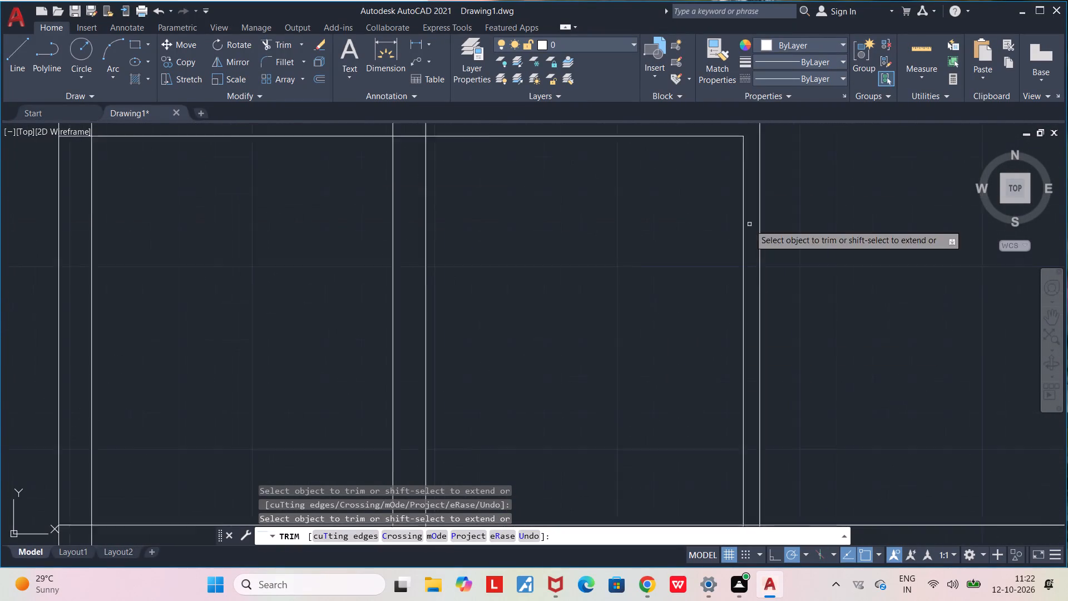
pyautogui.scroll(-1, 749, 224)
pyautogui.scroll(6, 743, 357)
pyautogui.moveTo(842, 275); pyautogui.dragTo(658, 364, button='middle')
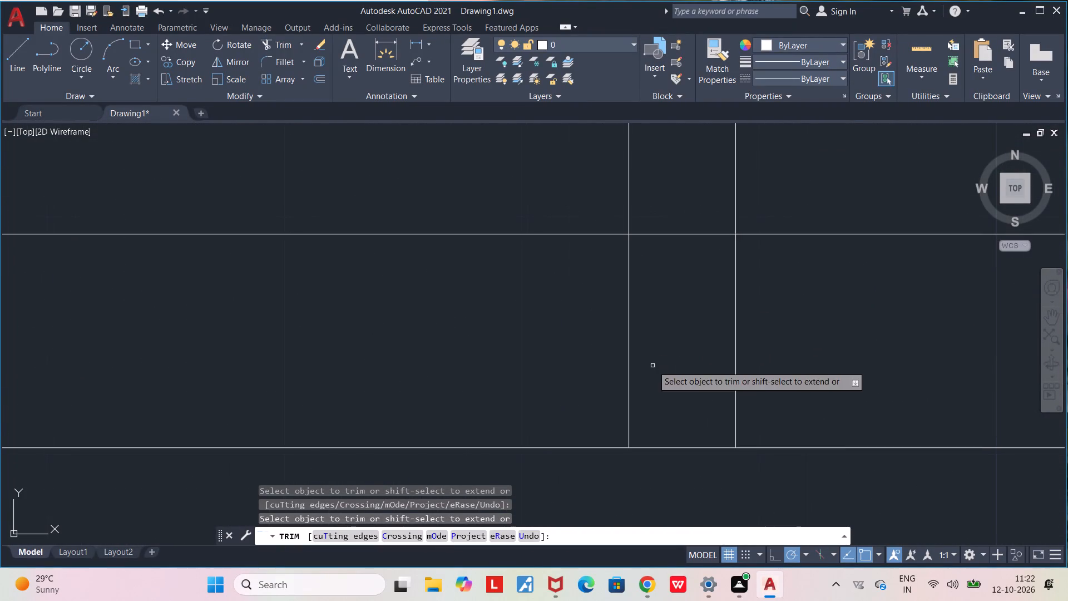
pyautogui.moveTo(585, 359); pyautogui.dragTo(837, 354)
pyautogui.moveTo(692, 239); pyautogui.dragTo(691, 230)
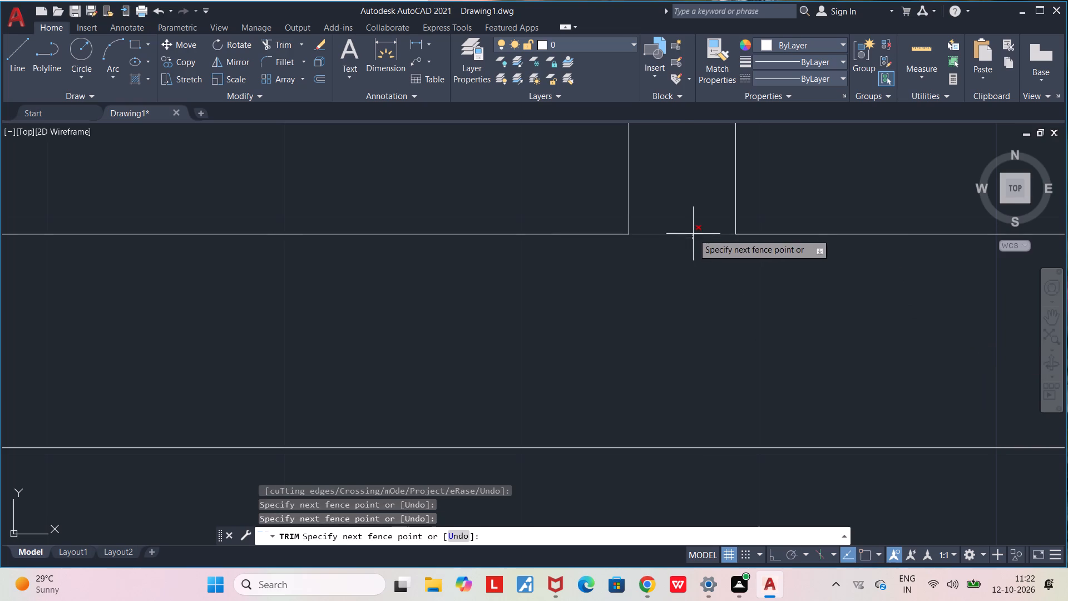
pyautogui.scroll(-4, 694, 237)
pyautogui.scroll(5, 690, 244)
pyautogui.moveTo(688, 228); pyautogui.dragTo(693, 165)
pyautogui.moveTo(688, 210); pyautogui.dragTo(693, 165, button='right')
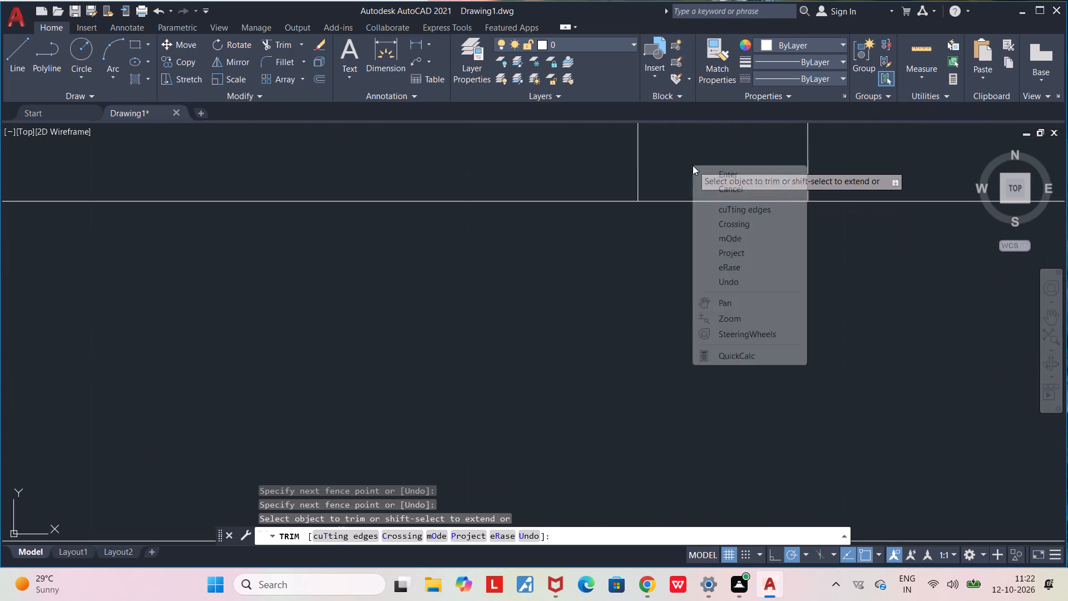
pyautogui.click(615, 280)
pyautogui.click(741, 188)
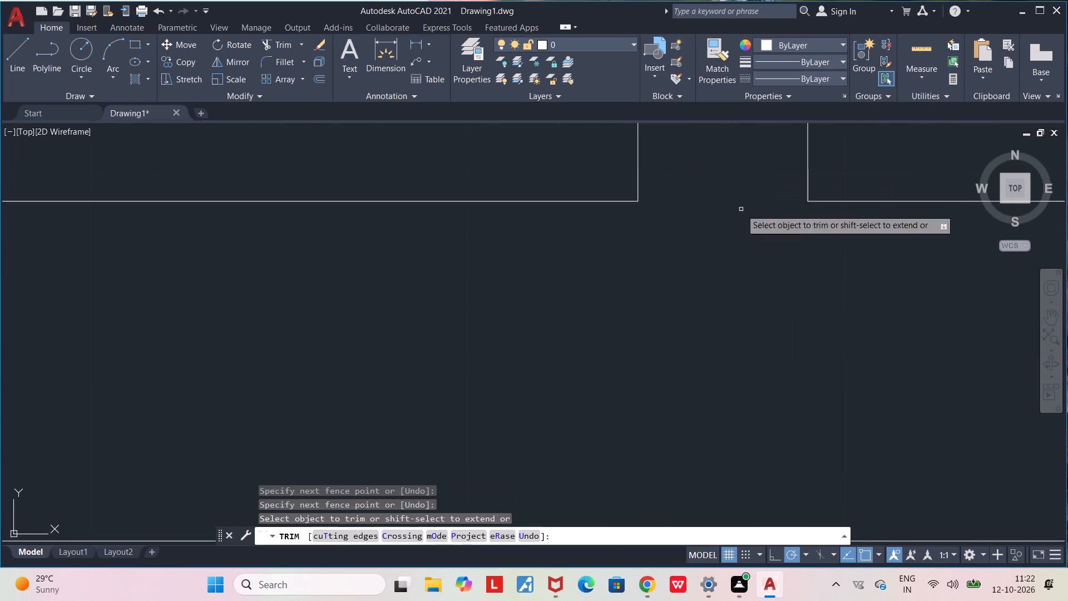
# Trim the crossing lines where the partition between the two lower-left rooms meets the bottom outer wall.
pyautogui.scroll(-5, 731, 264)
pyautogui.moveTo(743, 290); pyautogui.dragTo(774, 485, button='middle')
pyautogui.moveTo(522, 367); pyautogui.dragTo(705, 257, button='middle')
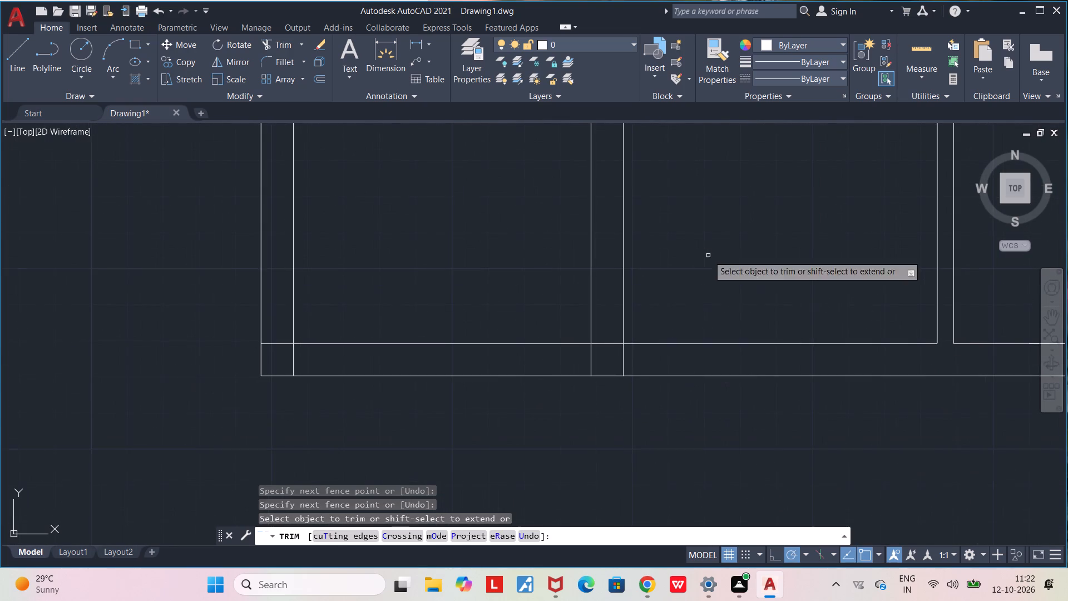
pyautogui.scroll(5, 598, 339)
pyautogui.moveTo(525, 442); pyautogui.dragTo(691, 434)
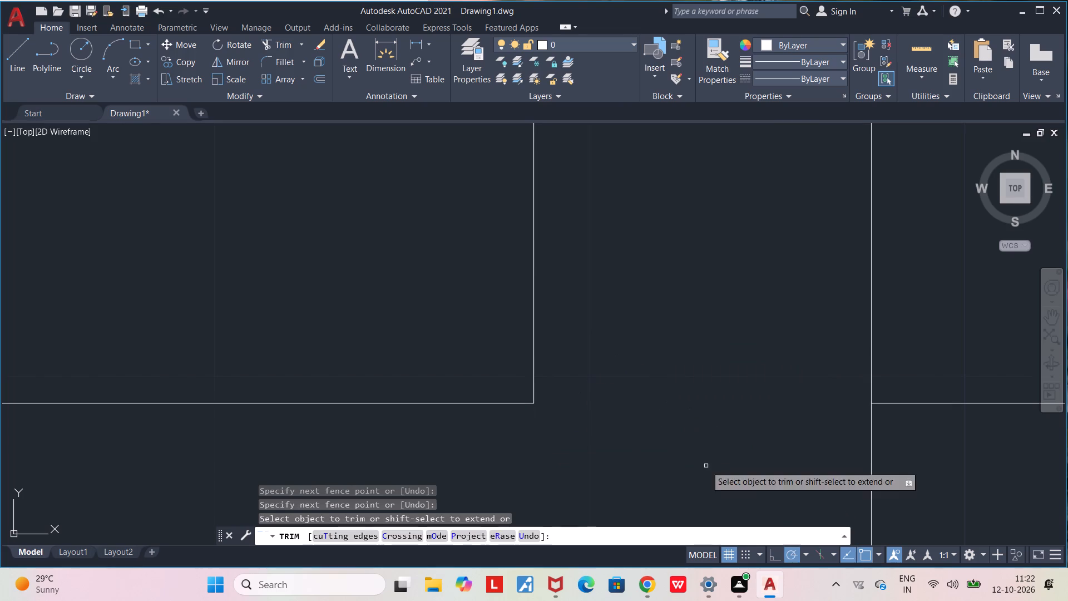
pyautogui.moveTo(889, 450); pyautogui.dragTo(841, 454)
# Trim the crossing inner line ends at the plan's lower-left outer wall corner.
pyautogui.scroll(-5, 841, 454)
pyautogui.scroll(-1, 774, 438)
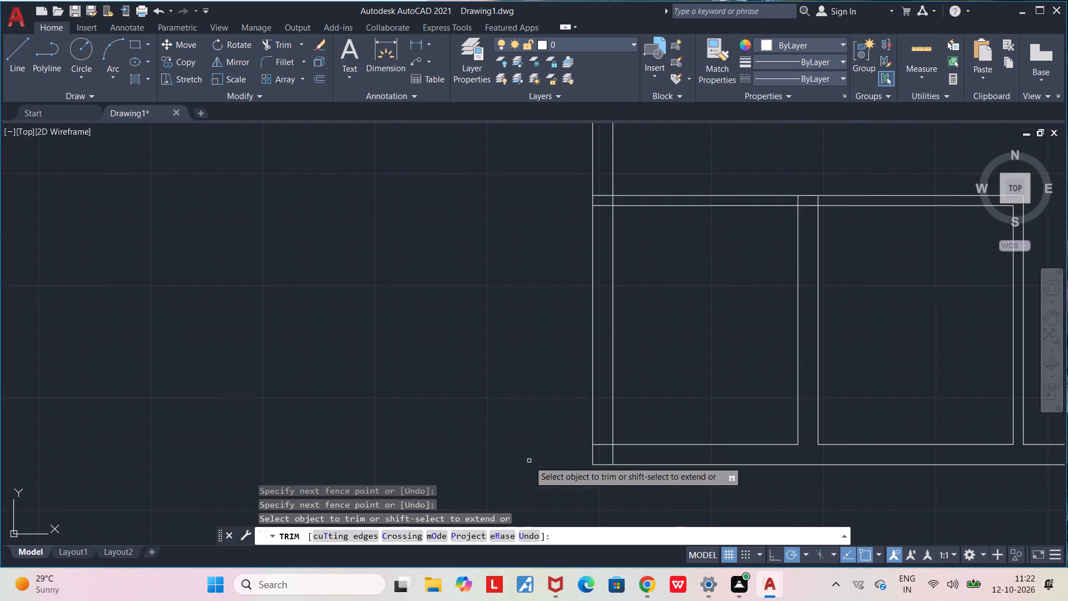
pyautogui.scroll(4, 601, 450)
pyautogui.moveTo(599, 377); pyautogui.dragTo(704, 471)
# Trim the crossing lines where the lower-left rooms' top wall meets the left outer wall.
pyautogui.scroll(-4, 704, 471)
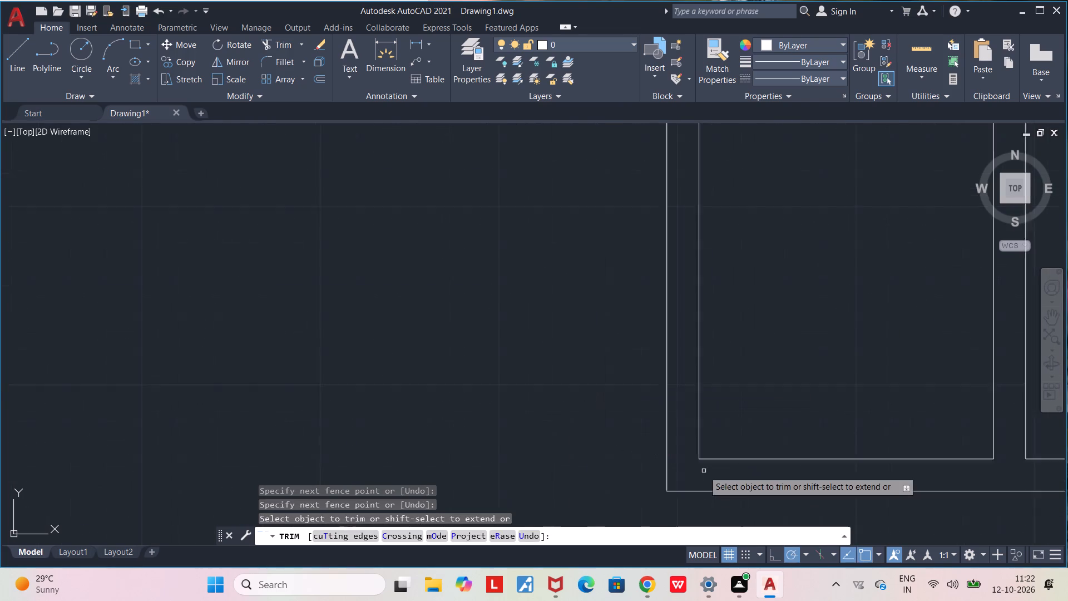
pyautogui.moveTo(719, 353); pyautogui.dragTo(662, 479, button='middle')
pyautogui.scroll(6, 636, 332)
pyautogui.moveTo(629, 373); pyautogui.dragTo(636, 223, button='middle')
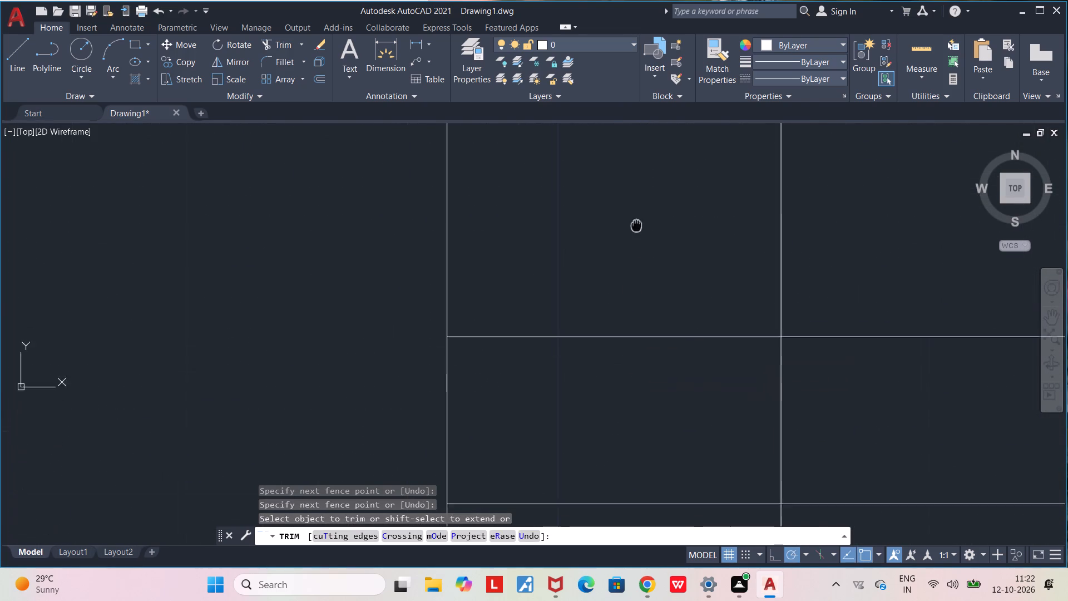
pyautogui.moveTo(636, 223); pyautogui.dragTo(636, 204, button='middle')
pyautogui.moveTo(641, 261); pyautogui.dragTo(649, 522)
pyautogui.moveTo(751, 413); pyautogui.dragTo(778, 400)
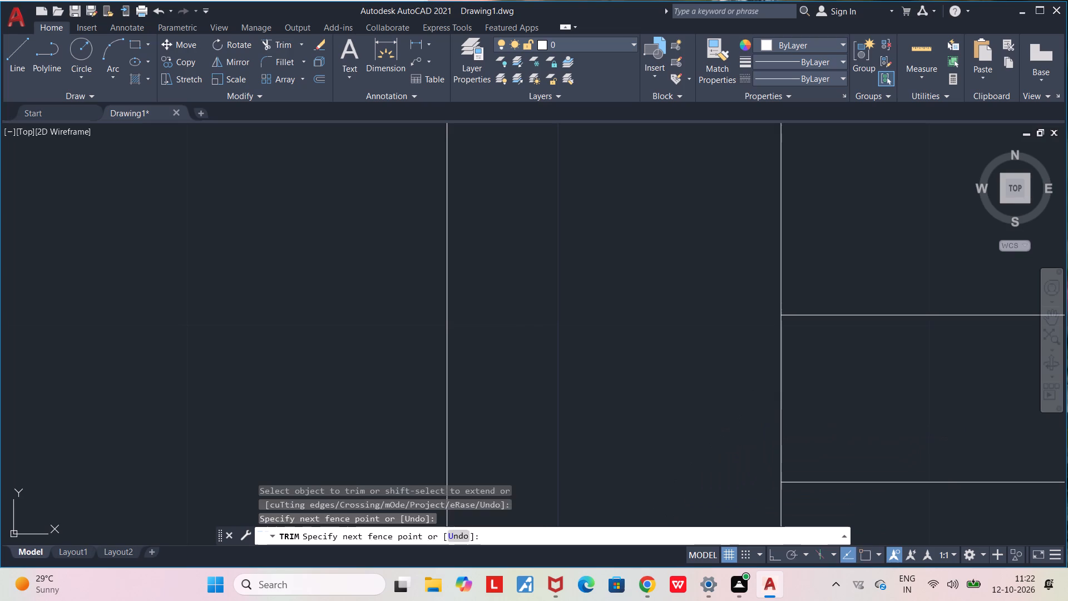
pyautogui.moveTo(799, 395); pyautogui.dragTo(750, 401)
pyautogui.scroll(-3, 763, 409)
pyautogui.moveTo(856, 398); pyautogui.dragTo(559, 373, button='middle')
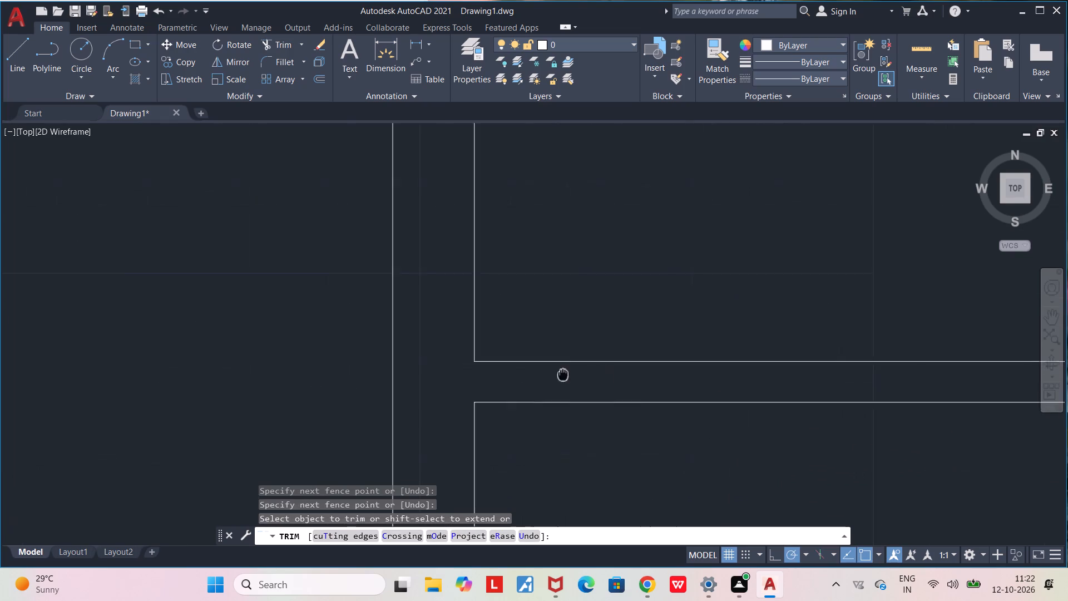
# Trim the crossing lines where the partition between the two lower-left rooms meets their top wall.
pyautogui.moveTo(559, 373); pyautogui.dragTo(353, 352, button='middle')
pyautogui.moveTo(765, 407); pyautogui.dragTo(398, 382, button='middle')
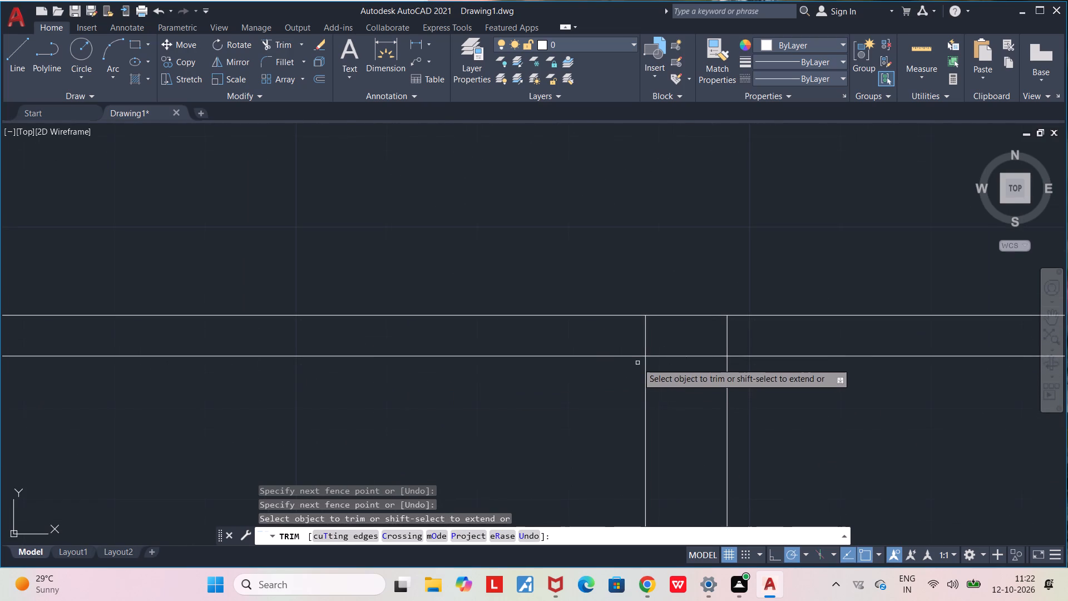
pyautogui.scroll(1, 639, 362)
pyautogui.moveTo(635, 319); pyautogui.dragTo(802, 319)
pyautogui.moveTo(725, 328); pyautogui.dragTo(723, 336)
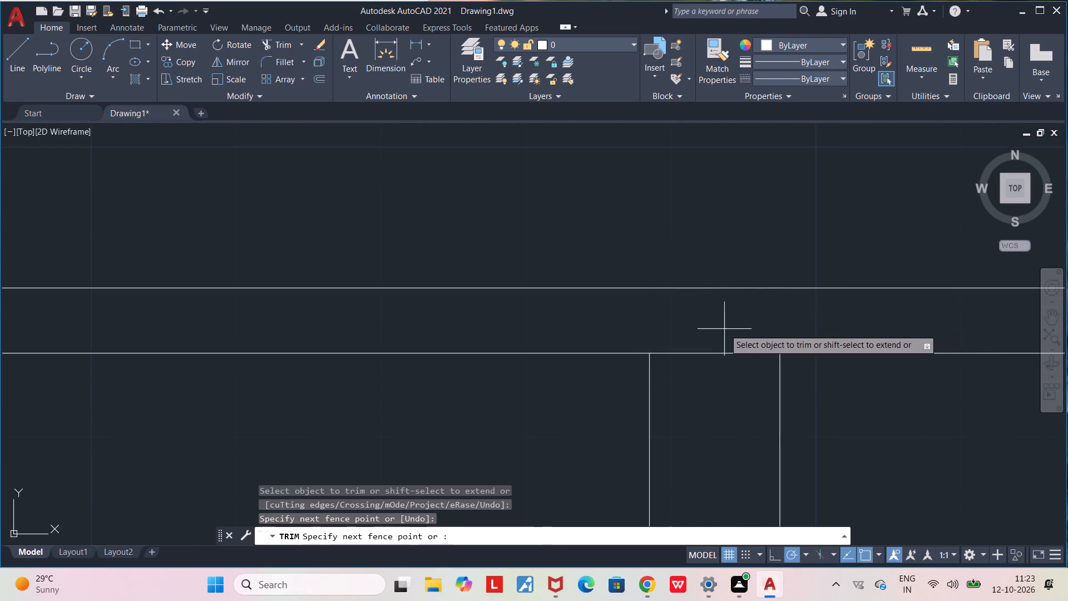
pyautogui.moveTo(723, 336); pyautogui.dragTo(717, 396)
pyautogui.scroll(-1, 717, 397)
pyautogui.moveTo(689, 354); pyautogui.dragTo(695, 382)
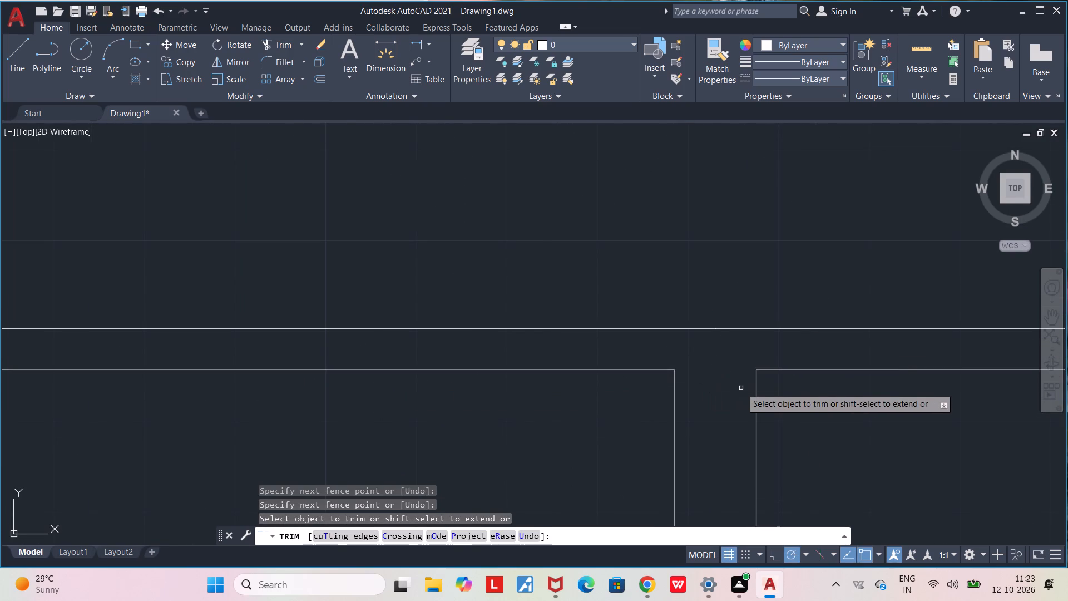
# Trim the crossing inner line ends at the plan's lower-right outer wall corner.
pyautogui.moveTo(731, 381); pyautogui.dragTo(555, 240, button='middle')
pyautogui.scroll(-4, 551, 239)
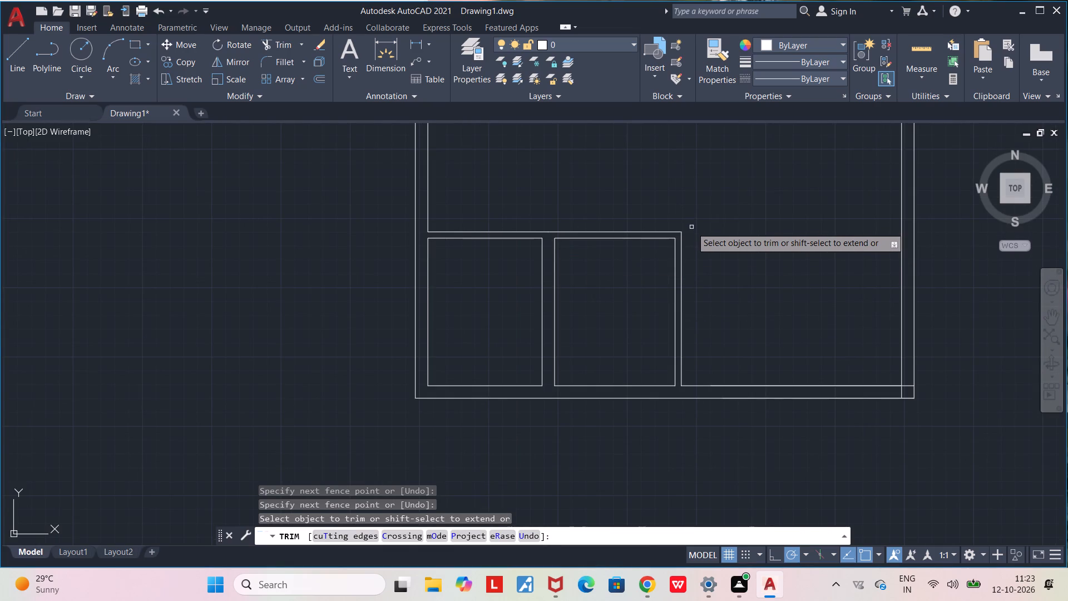
pyautogui.scroll(-2, 691, 227)
pyautogui.moveTo(695, 231); pyautogui.dragTo(497, 307, button='middle')
pyautogui.scroll(2, 592, 367)
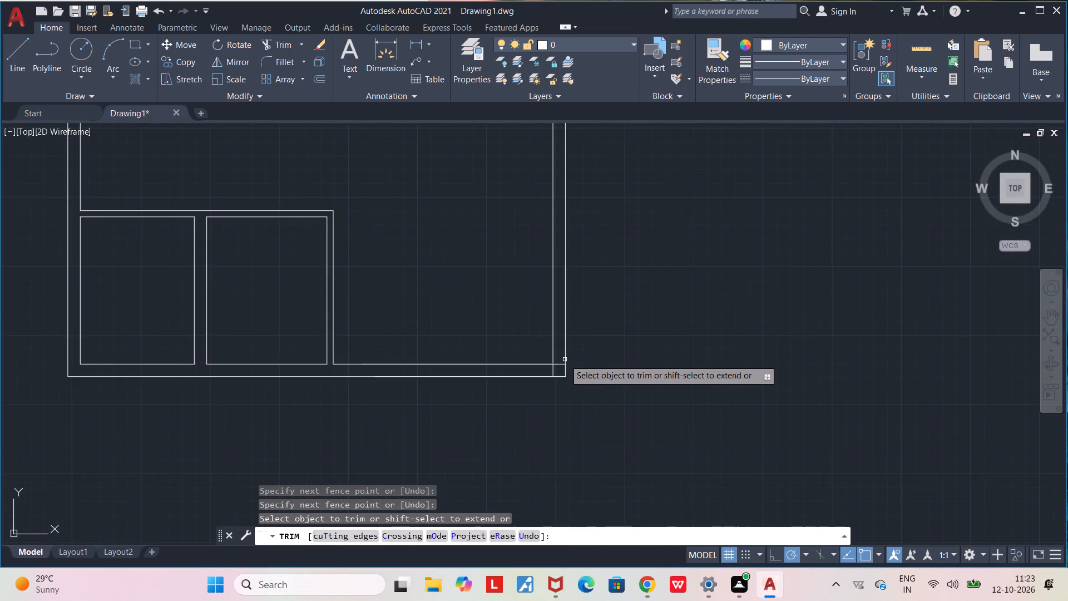
pyautogui.scroll(4, 565, 359)
pyautogui.moveTo(535, 382); pyautogui.dragTo(624, 295, button='middle')
pyautogui.moveTo(565, 363); pyautogui.dragTo(606, 318)
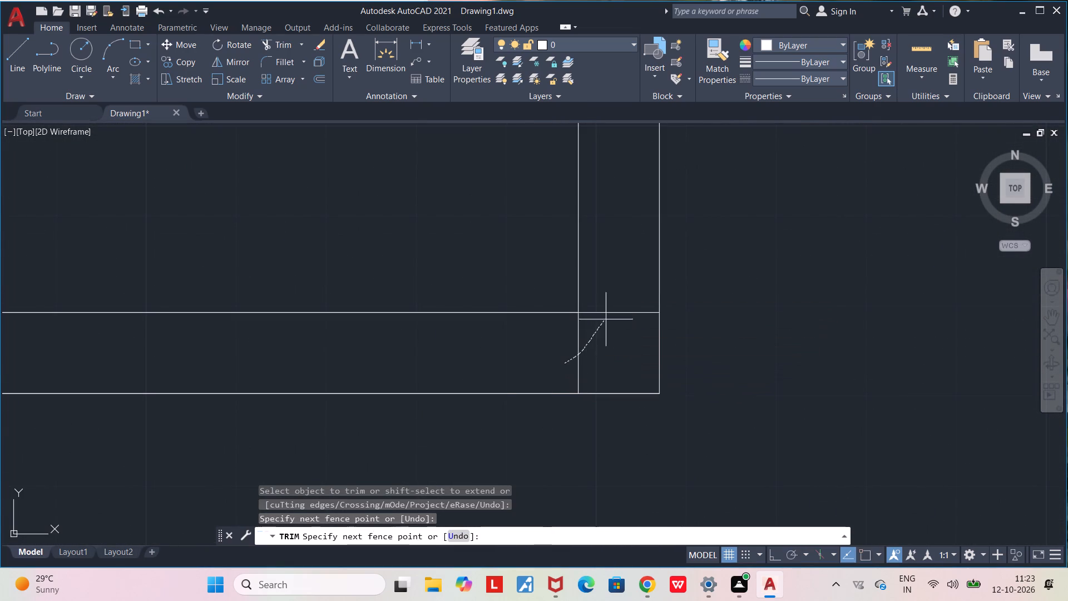
pyautogui.moveTo(606, 318); pyautogui.dragTo(620, 298)
# Trim the crossing lines where the small left middle room's bottom wall meets the left outer wall.
pyautogui.moveTo(622, 304); pyautogui.dragTo(656, 399, button='middle')
pyautogui.scroll(-3, 656, 399)
pyautogui.moveTo(585, 322); pyautogui.dragTo(690, 426, button='middle')
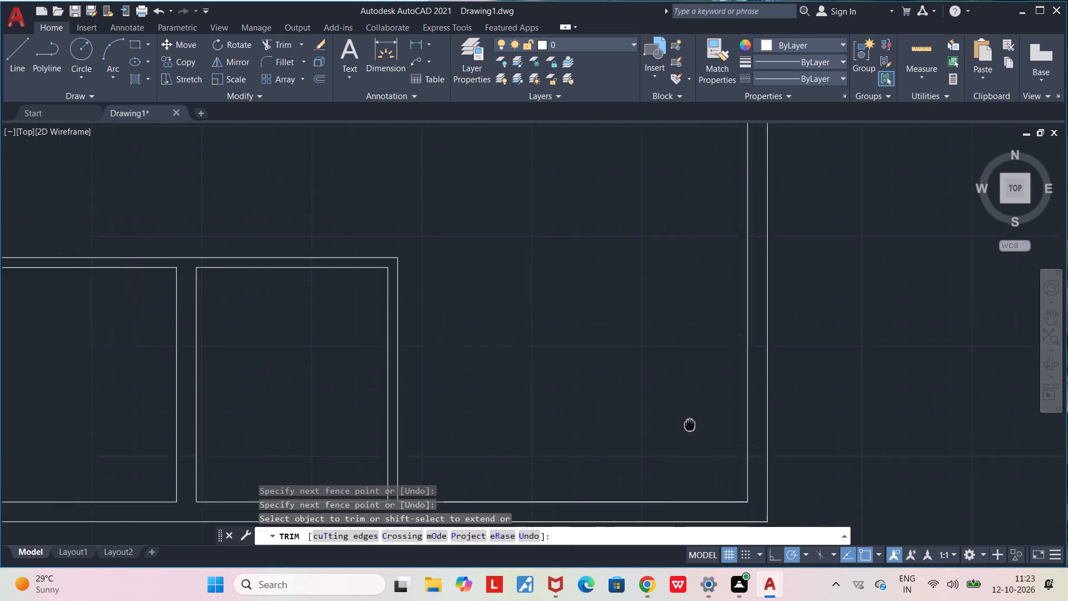
pyautogui.moveTo(690, 426); pyautogui.dragTo(703, 435, button='middle')
pyautogui.scroll(-3, 705, 437)
pyautogui.moveTo(692, 340); pyautogui.dragTo(702, 385, button='middle')
pyautogui.scroll(5, 553, 402)
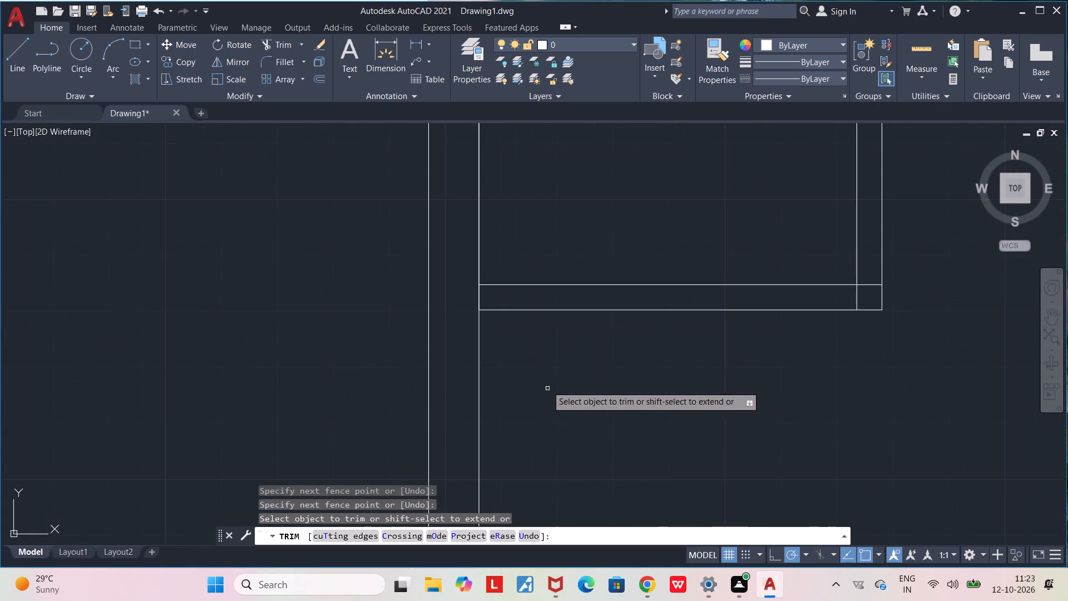
pyautogui.moveTo(528, 359); pyautogui.dragTo(533, 455, button='middle')
pyautogui.scroll(2, 516, 409)
pyautogui.moveTo(421, 372); pyautogui.dragTo(536, 368)
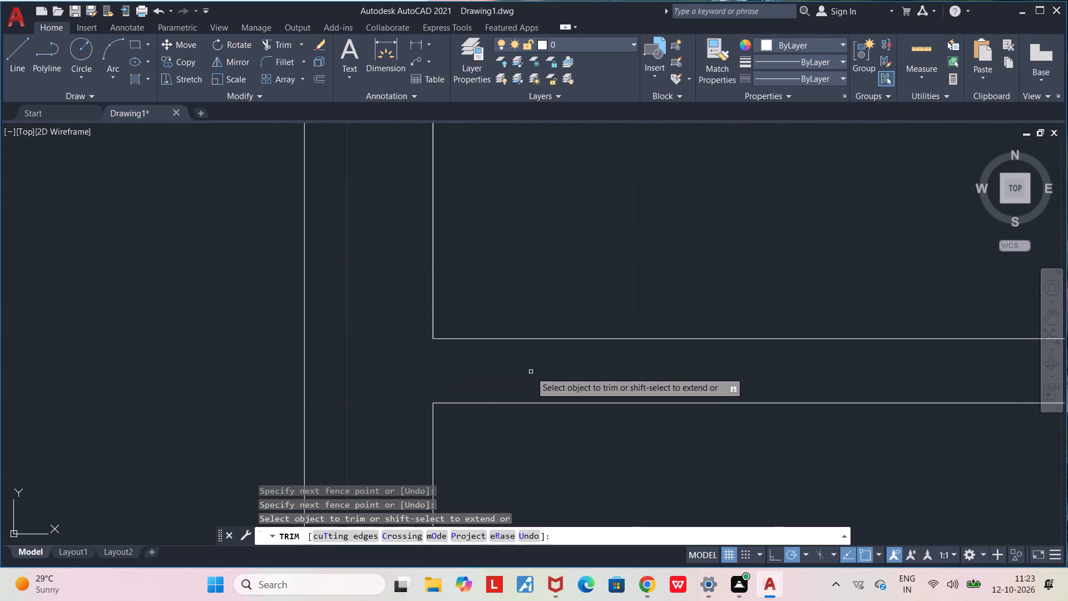
# Trim the crossing inner line ends at the small left middle room's lower-right wall corner.
pyautogui.scroll(-2, 531, 372)
pyautogui.moveTo(879, 364); pyautogui.dragTo(677, 376, button='middle')
pyautogui.scroll(3, 675, 377)
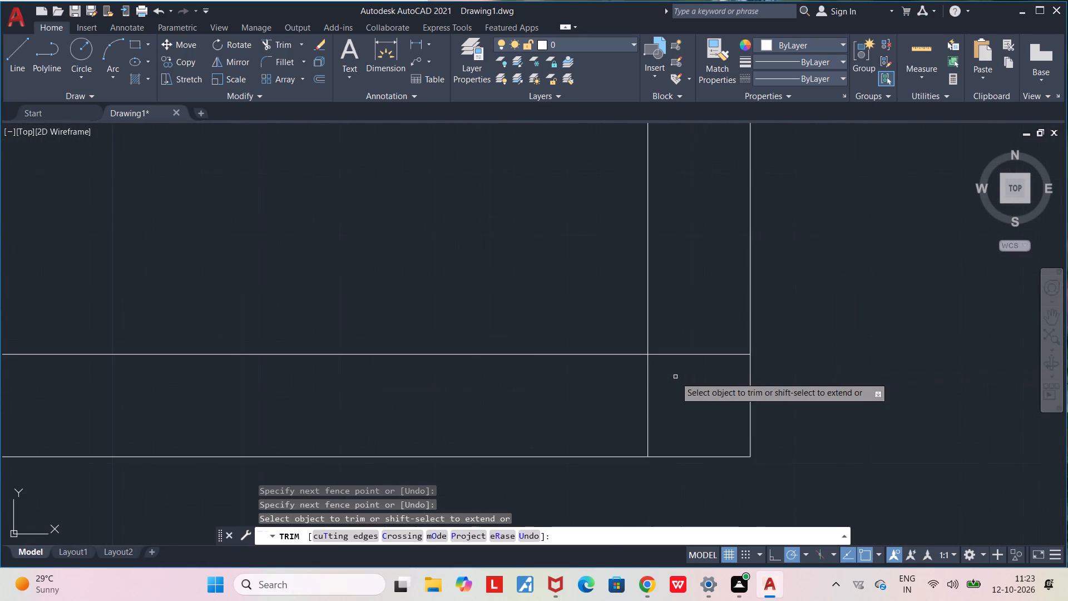
pyautogui.moveTo(616, 410); pyautogui.dragTo(719, 339)
# Trim the crossing lines where the small left middle room's top wall meets the left outer wall.
pyautogui.moveTo(712, 336); pyautogui.dragTo(719, 437, button='middle')
pyautogui.scroll(-4, 719, 437)
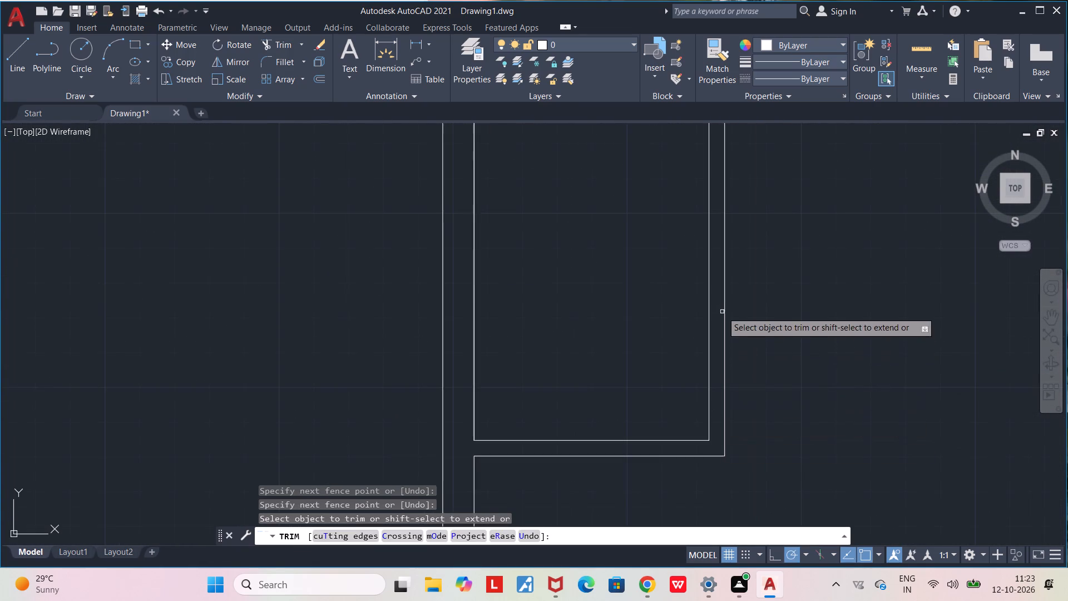
pyautogui.moveTo(722, 313); pyautogui.dragTo(724, 426, button='middle')
pyautogui.moveTo(551, 302); pyautogui.dragTo(565, 425, button='middle')
pyautogui.scroll(3, 565, 426)
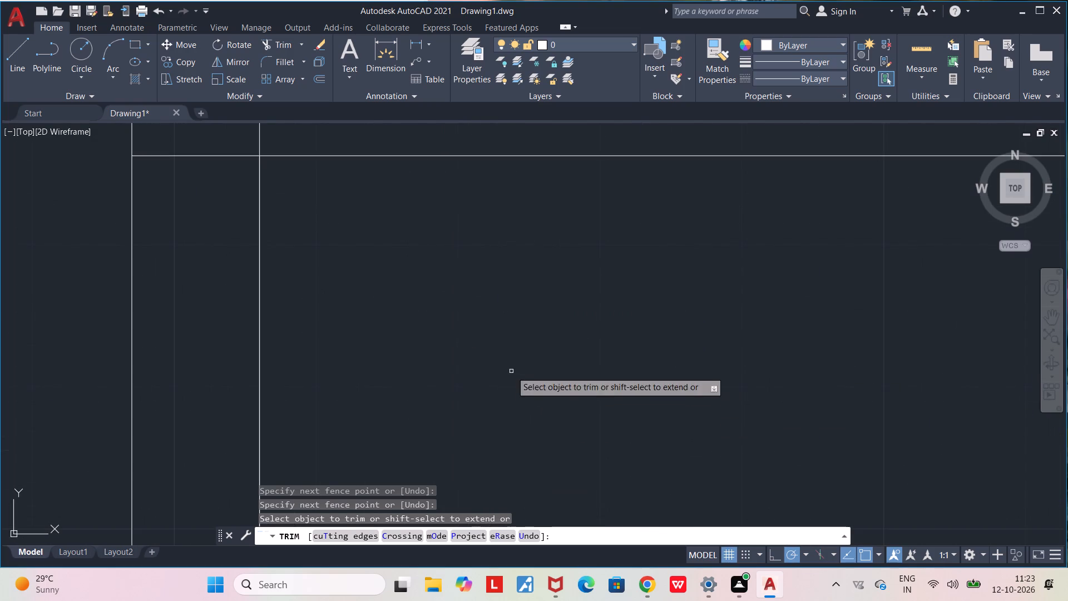
pyautogui.moveTo(528, 393); pyautogui.dragTo(601, 513, button='middle')
pyautogui.scroll(-3, 601, 513)
pyautogui.moveTo(518, 464); pyautogui.dragTo(518, 410)
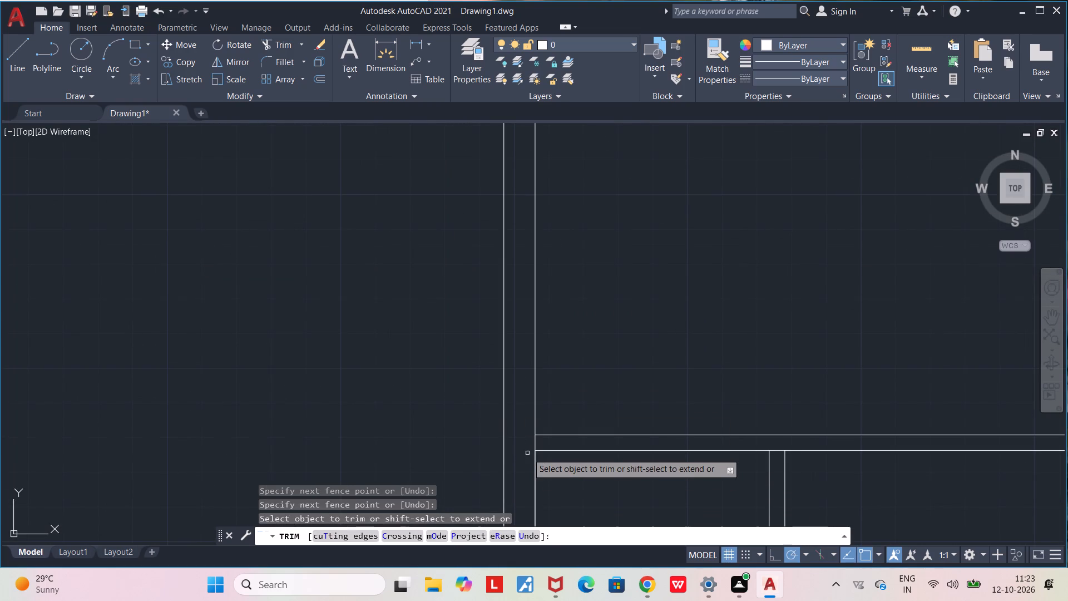
pyautogui.moveTo(533, 441); pyautogui.dragTo(543, 440)
# Trim the wall line crossing the top end of the small left middle room's right-hand partition.
pyautogui.scroll(3, 784, 460)
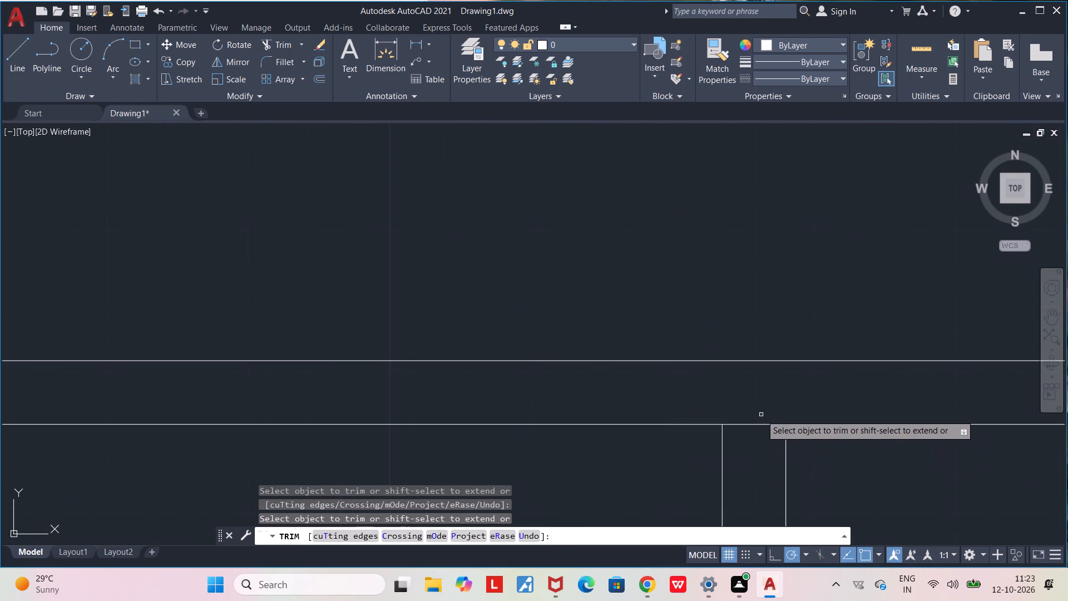
pyautogui.moveTo(760, 412); pyautogui.dragTo(760, 446)
# Trim the crossing lines where the partition between the two upper rooms meets the horizontal wall below them.
pyautogui.scroll(-4, 760, 448)
pyautogui.moveTo(673, 442); pyautogui.dragTo(340, 401, button='middle')
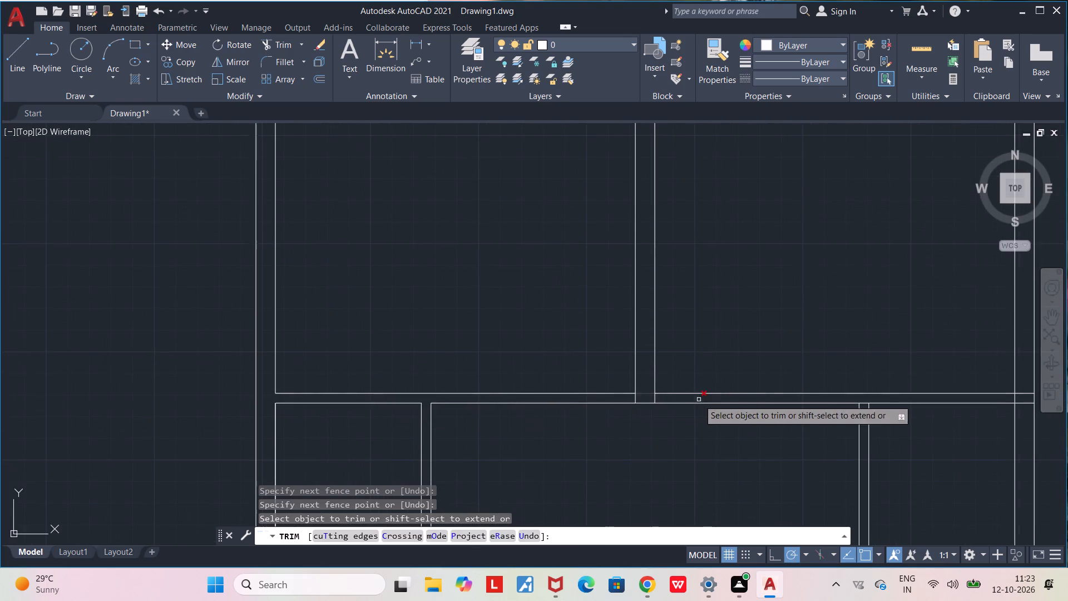
pyautogui.scroll(4, 659, 403)
pyautogui.moveTo(495, 379); pyautogui.dragTo(555, 339)
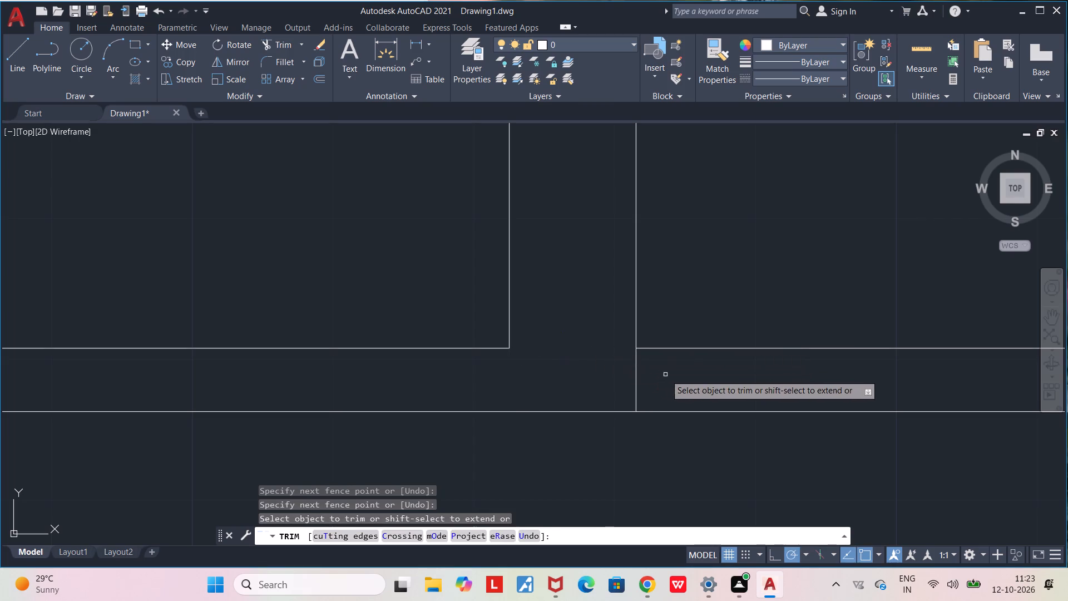
pyautogui.moveTo(664, 374); pyautogui.dragTo(611, 369)
# Trim the wall line crossing the top end of the small right middle room's left-hand partition.
pyautogui.scroll(-3, 612, 371)
pyautogui.moveTo(794, 380); pyautogui.dragTo(406, 359, button='middle')
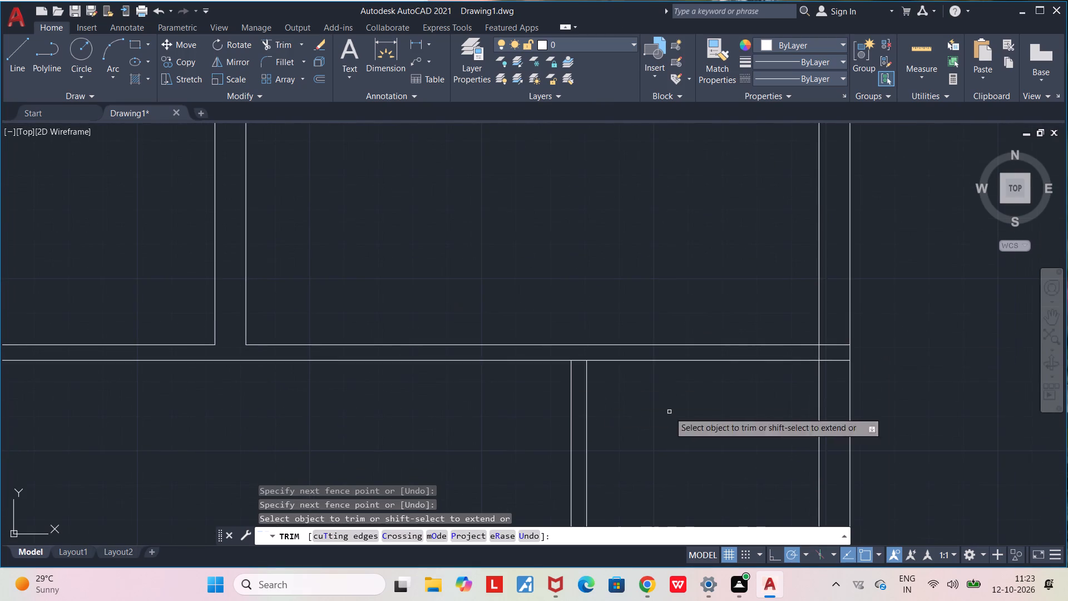
pyautogui.scroll(4, 552, 394)
pyautogui.scroll(1, 641, 342)
pyautogui.moveTo(639, 341); pyautogui.dragTo(443, 424, button='middle')
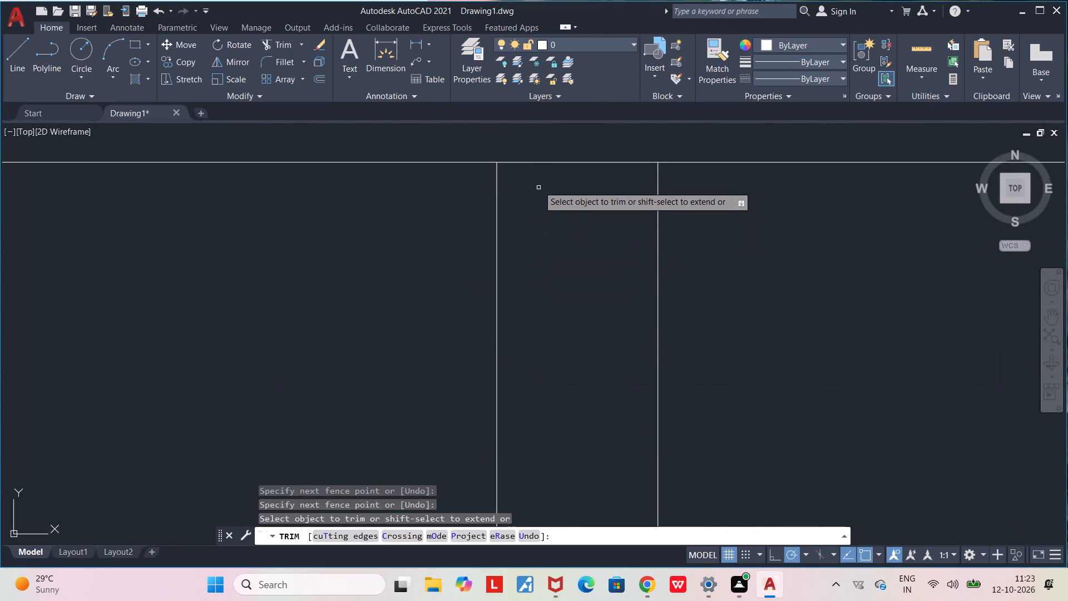
pyautogui.moveTo(553, 159); pyautogui.dragTo(557, 174)
# Trim the crossing lines where the horizontal wall below the upper rooms meets the right outer wall.
pyautogui.scroll(-8, 564, 213)
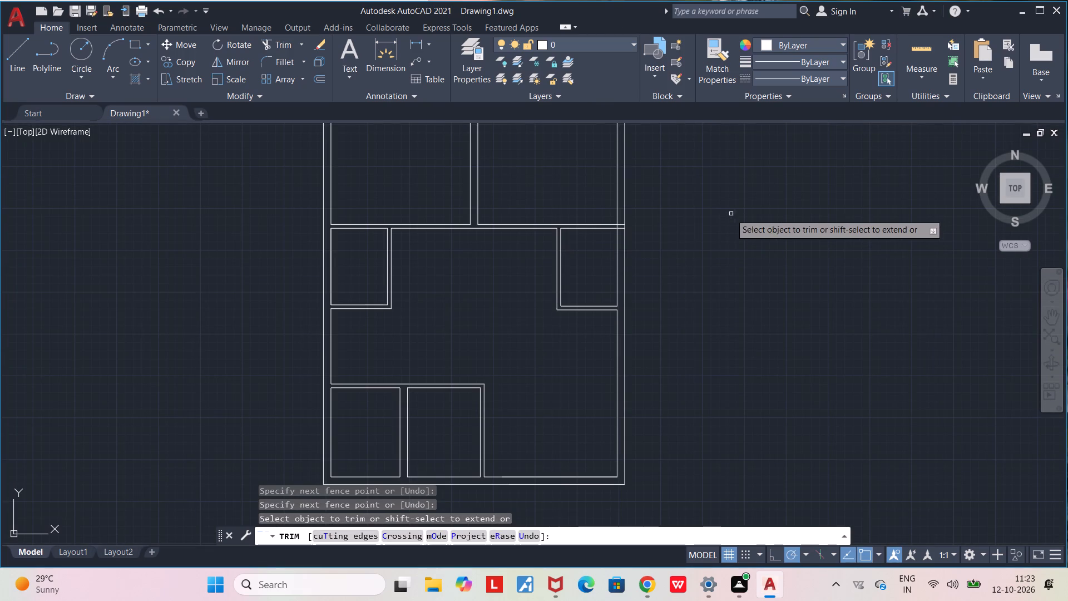
pyautogui.scroll(2, 582, 190)
pyautogui.scroll(4, 626, 253)
pyautogui.moveTo(712, 307); pyautogui.dragTo(677, 302, button='middle')
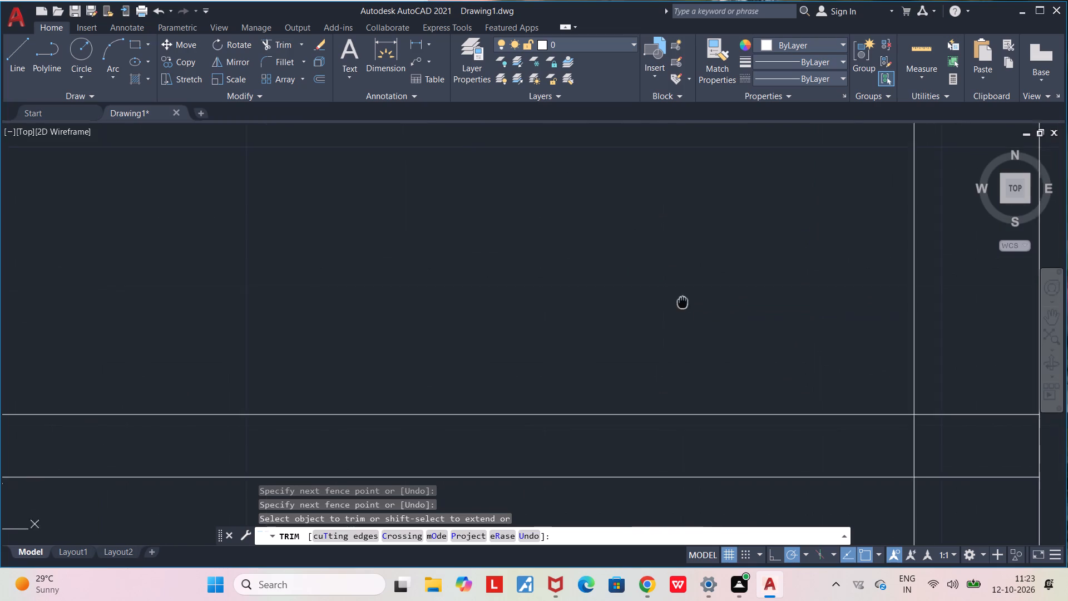
pyautogui.moveTo(677, 302); pyautogui.dragTo(364, 252, button='middle')
pyautogui.moveTo(555, 395); pyautogui.dragTo(661, 476)
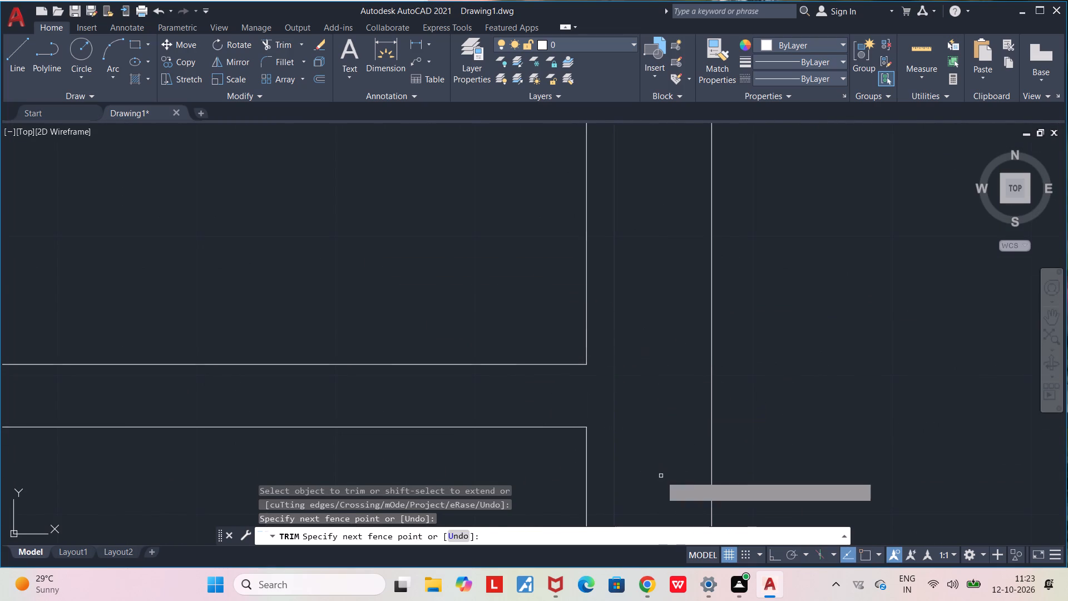
# Trim the crossing inner line ends at the plan's upper-right outer wall corner.
pyautogui.scroll(-5, 660, 449)
pyautogui.scroll(-1, 660, 370)
pyautogui.scroll(5, 666, 282)
pyautogui.scroll(2, 604, 238)
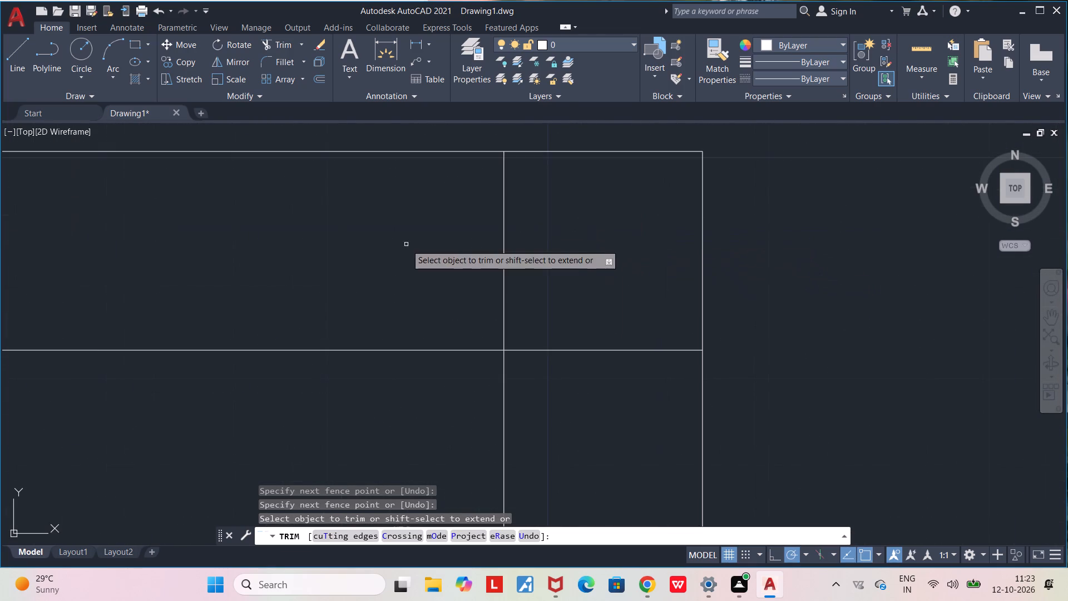
pyautogui.moveTo(409, 245); pyautogui.dragTo(596, 380)
# Trim the crossing lines where the partition between the two upper rooms meets the top outer wall.
pyautogui.scroll(-4, 596, 382)
pyautogui.moveTo(441, 290); pyautogui.dragTo(943, 189, button='middle')
pyautogui.scroll(3, 451, 267)
pyautogui.moveTo(565, 237); pyautogui.dragTo(791, 230)
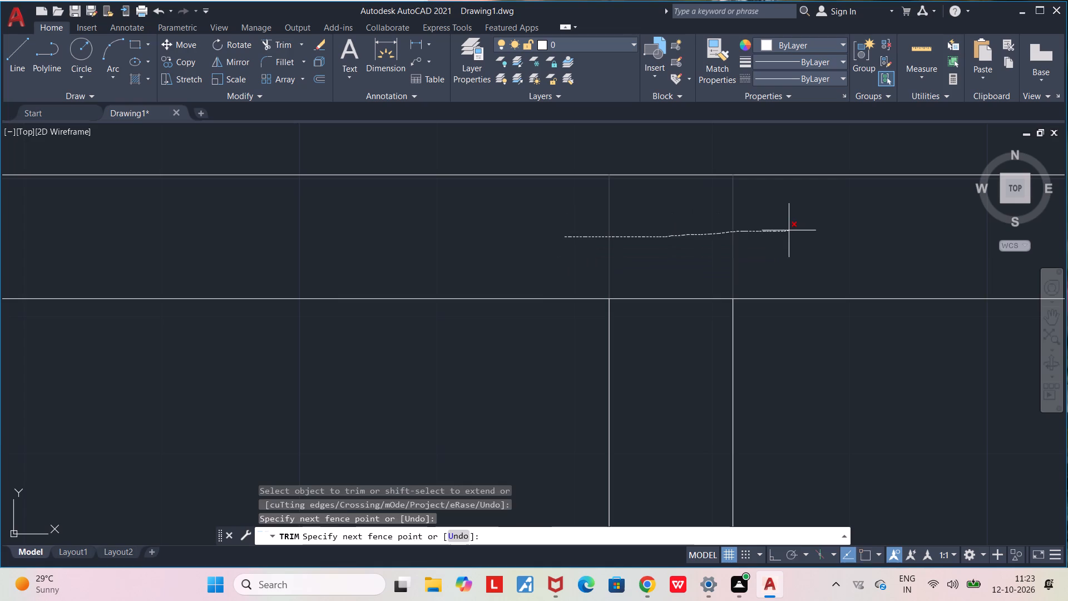
pyautogui.moveTo(791, 230); pyautogui.dragTo(793, 230)
pyautogui.moveTo(630, 256); pyautogui.dragTo(651, 330)
# Trim the crossing inner line ends at the plan's upper-left outer wall corner.
pyautogui.scroll(-6, 654, 328)
pyautogui.moveTo(451, 317); pyautogui.dragTo(557, 283, button='middle')
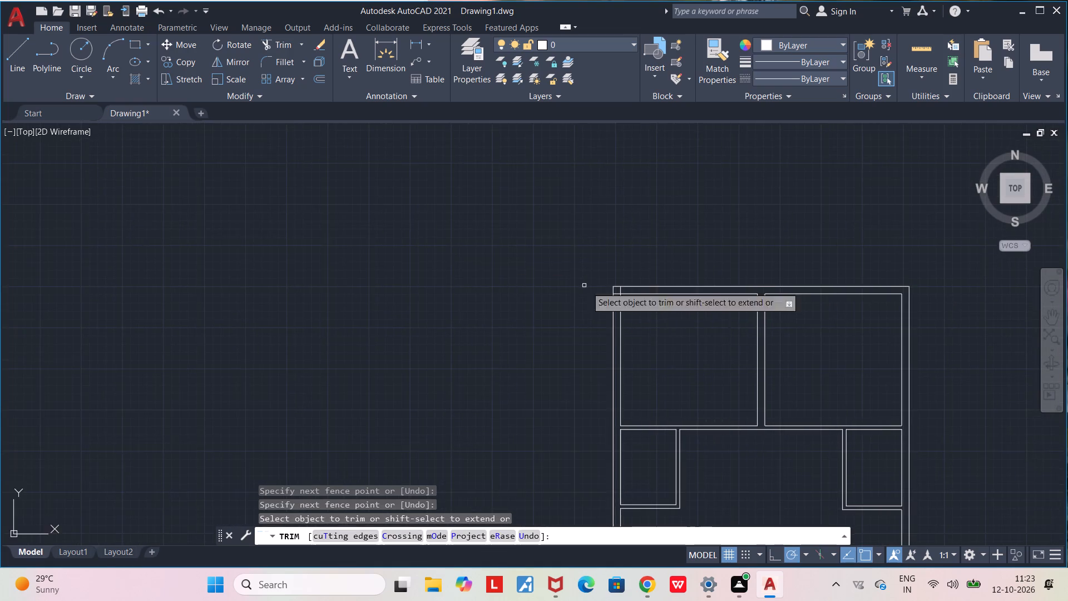
pyautogui.scroll(4, 611, 308)
pyautogui.moveTo(639, 248); pyautogui.dragTo(508, 342, button='middle')
pyautogui.scroll(2, 533, 309)
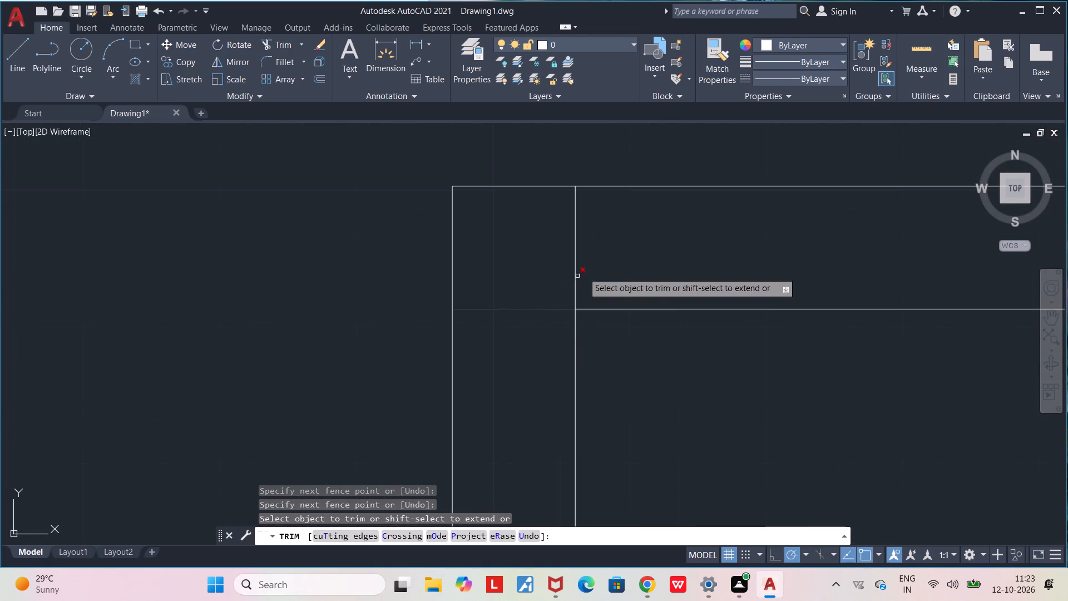
pyautogui.moveTo(618, 252); pyautogui.dragTo(506, 346)
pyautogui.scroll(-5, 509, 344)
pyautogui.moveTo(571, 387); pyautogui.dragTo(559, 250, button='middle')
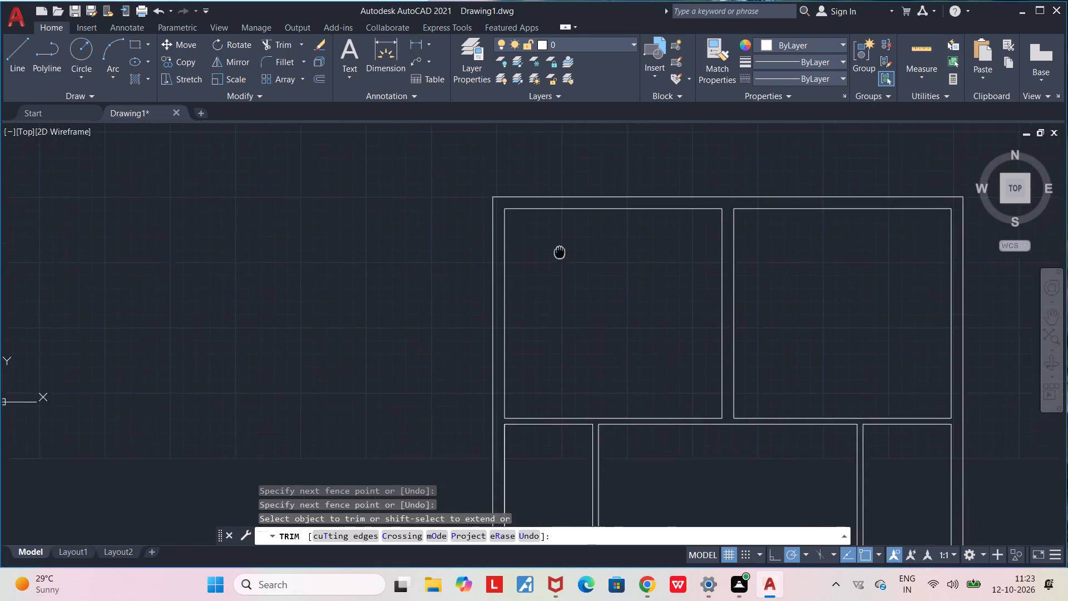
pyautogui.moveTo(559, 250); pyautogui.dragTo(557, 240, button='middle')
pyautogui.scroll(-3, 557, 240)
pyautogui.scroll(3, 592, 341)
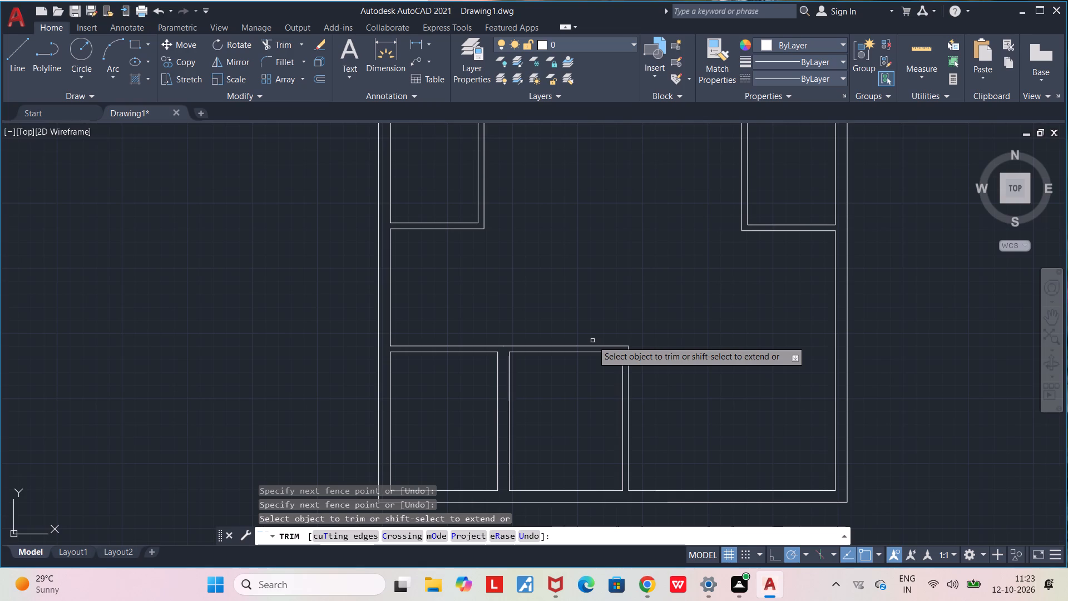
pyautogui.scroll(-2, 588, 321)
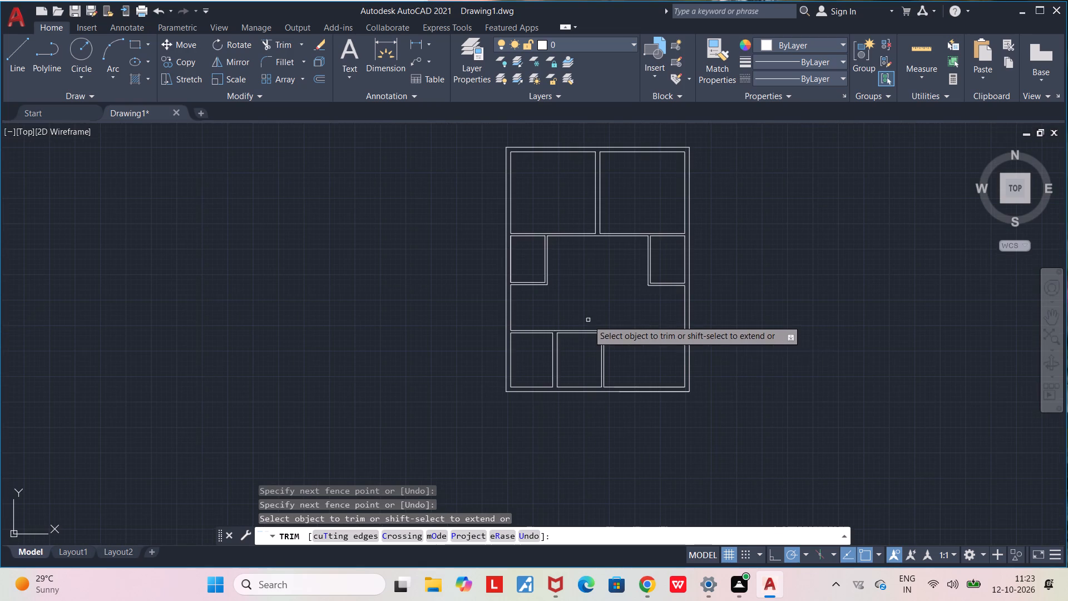
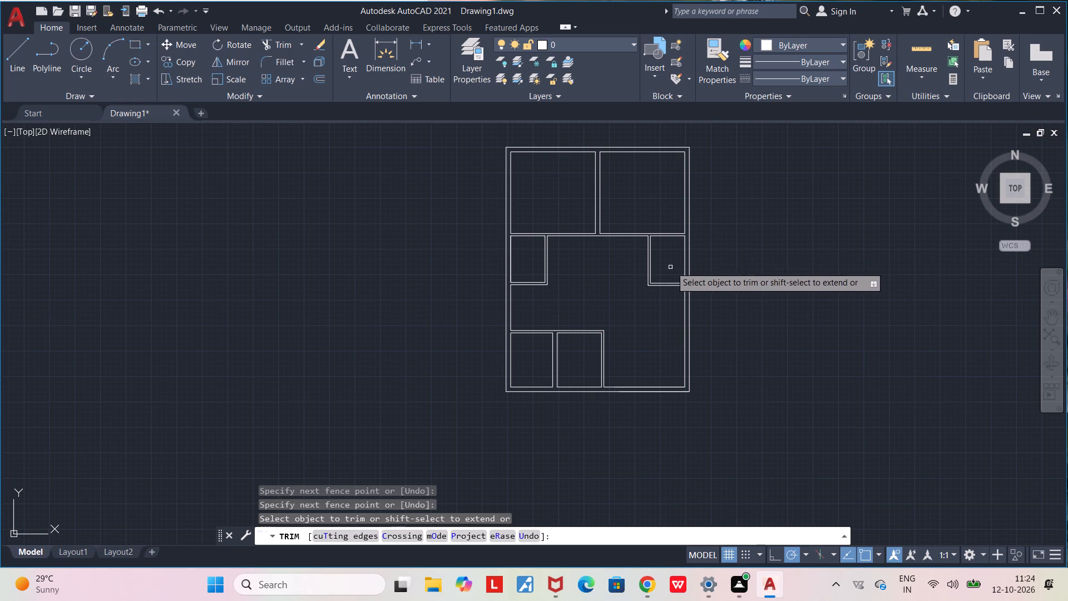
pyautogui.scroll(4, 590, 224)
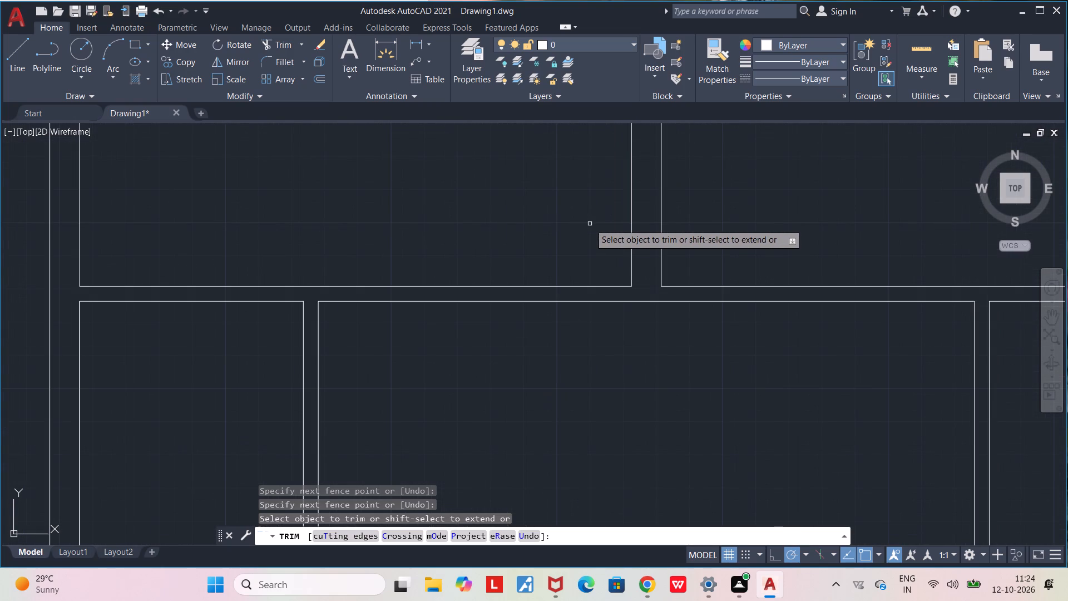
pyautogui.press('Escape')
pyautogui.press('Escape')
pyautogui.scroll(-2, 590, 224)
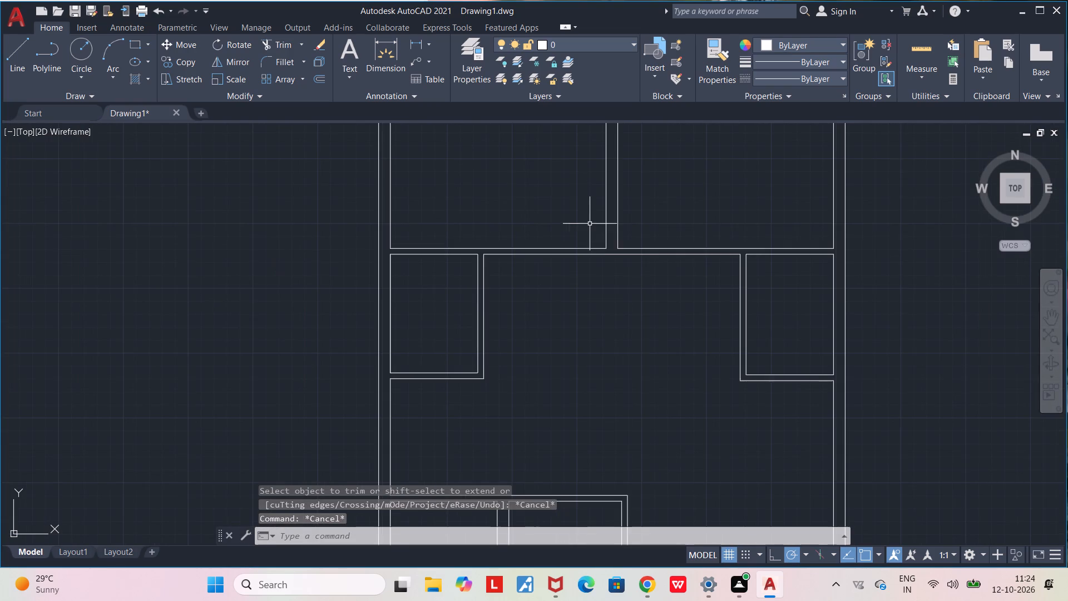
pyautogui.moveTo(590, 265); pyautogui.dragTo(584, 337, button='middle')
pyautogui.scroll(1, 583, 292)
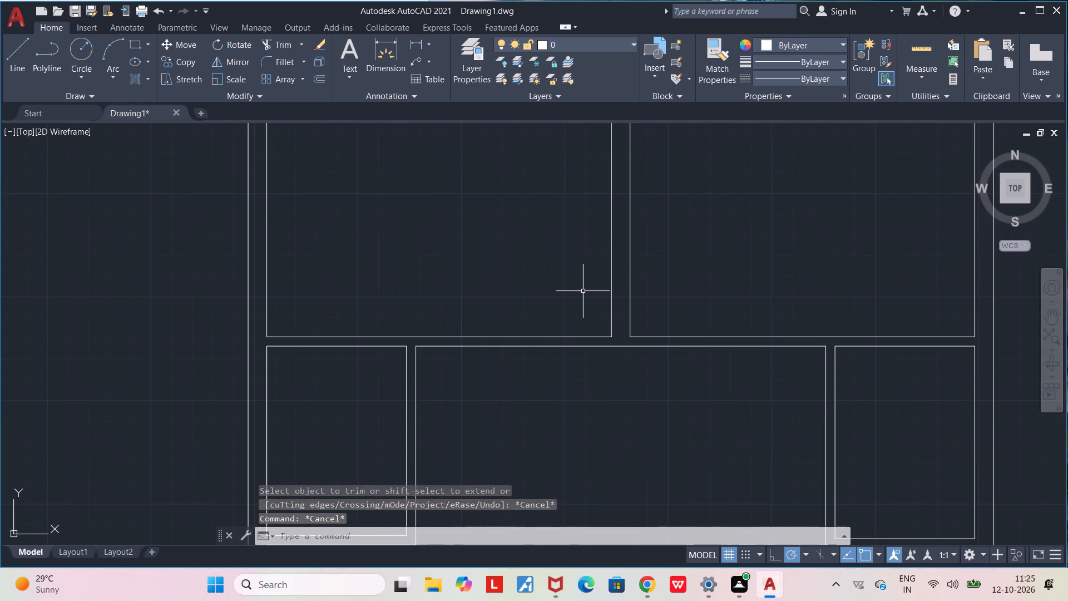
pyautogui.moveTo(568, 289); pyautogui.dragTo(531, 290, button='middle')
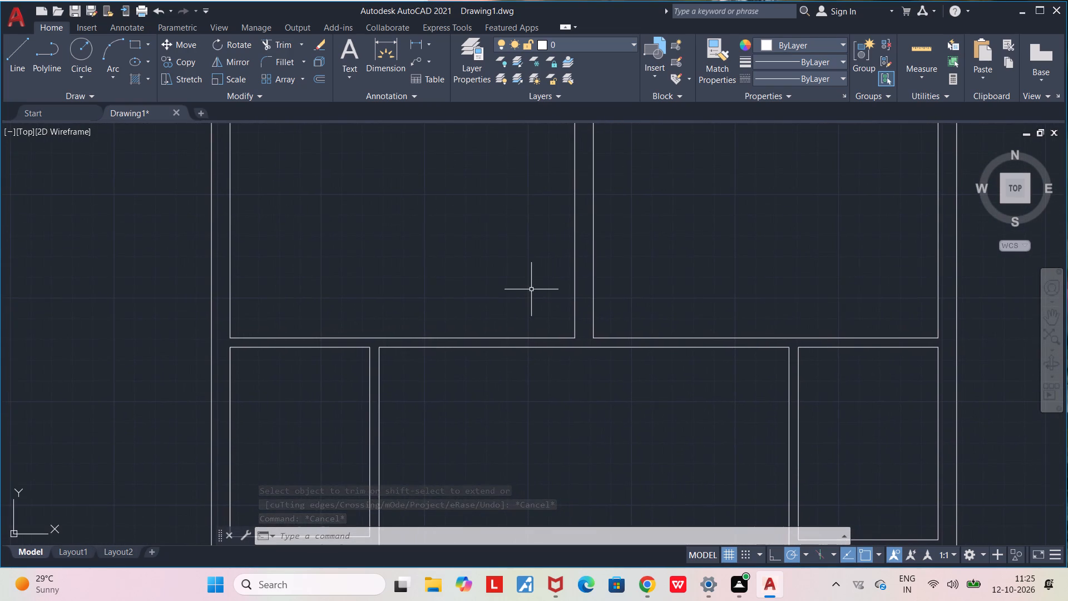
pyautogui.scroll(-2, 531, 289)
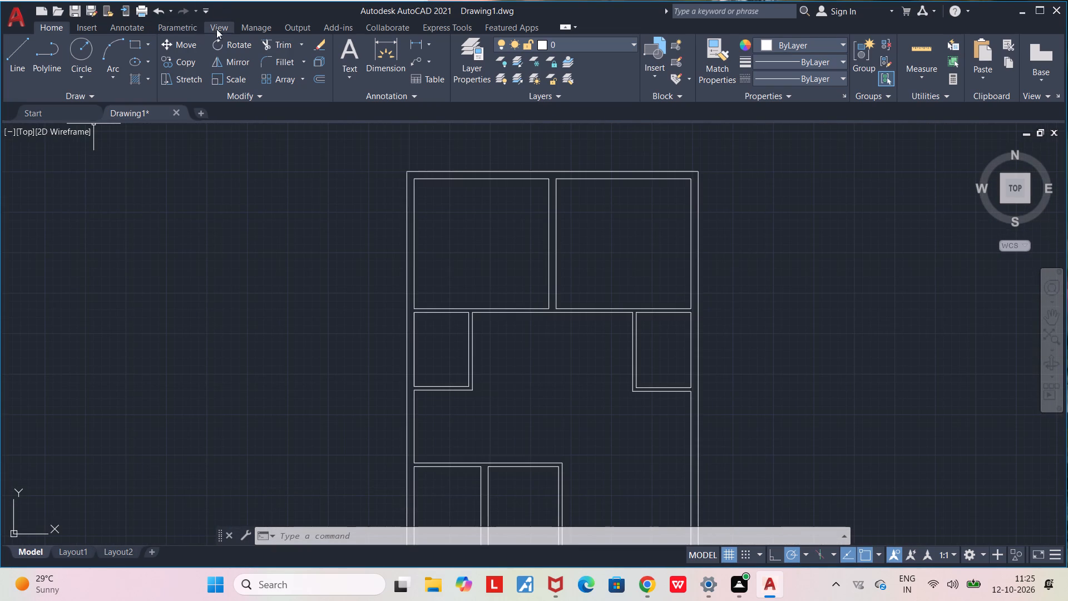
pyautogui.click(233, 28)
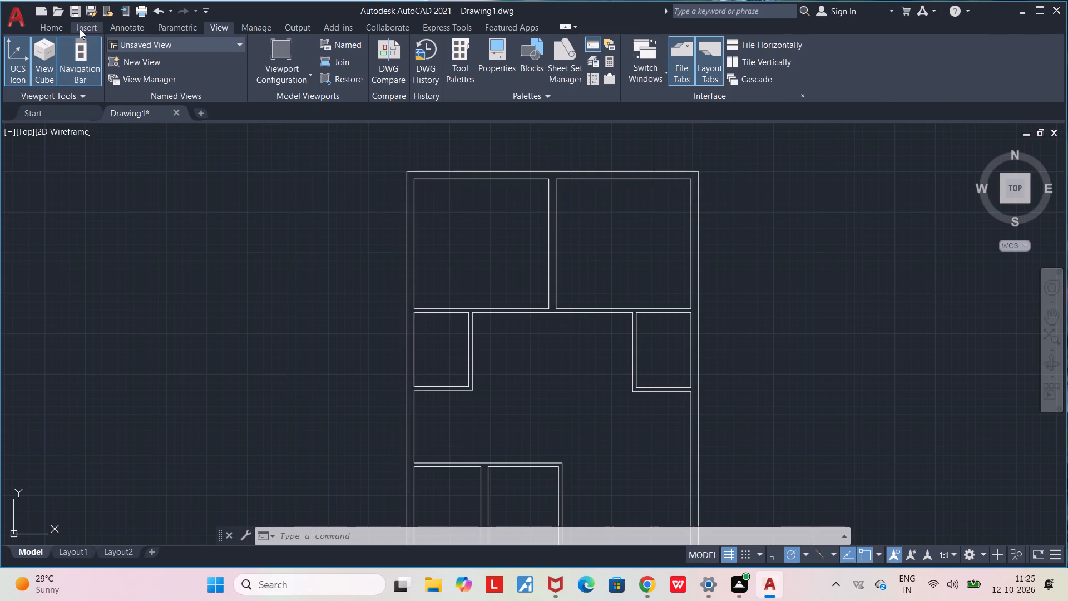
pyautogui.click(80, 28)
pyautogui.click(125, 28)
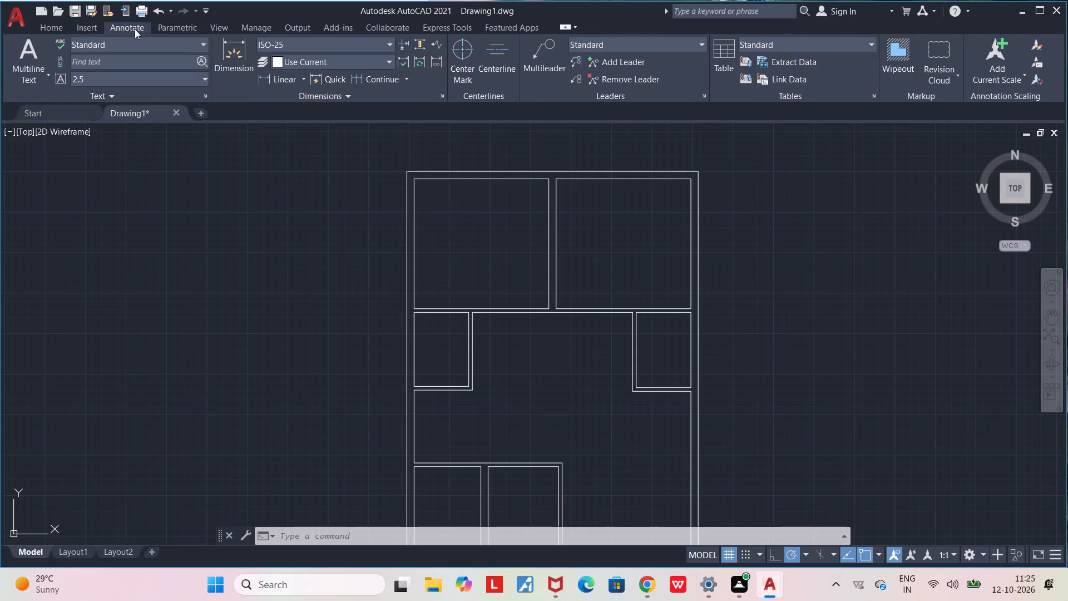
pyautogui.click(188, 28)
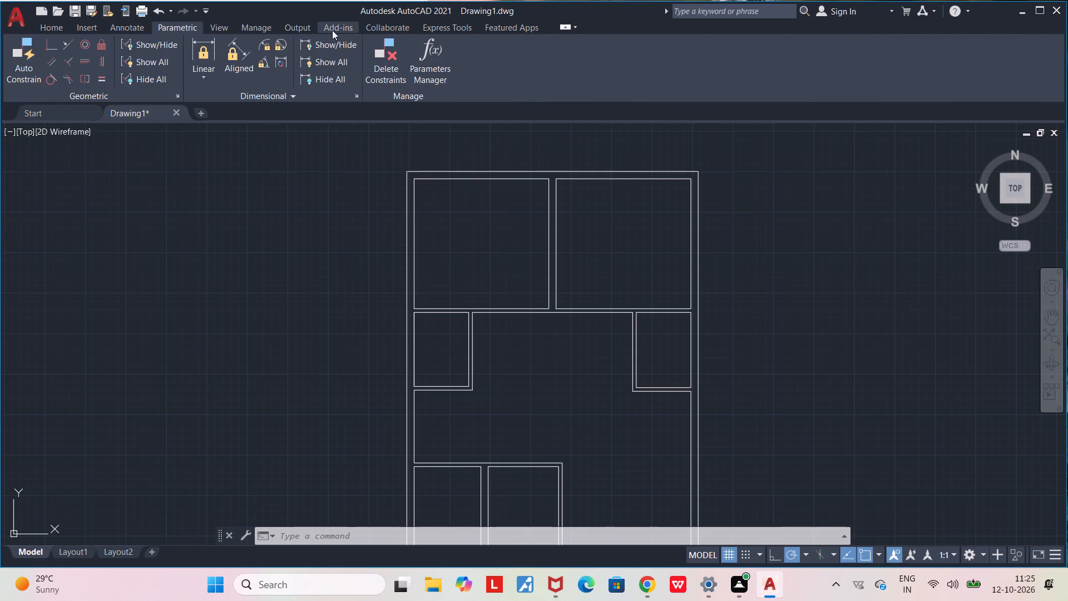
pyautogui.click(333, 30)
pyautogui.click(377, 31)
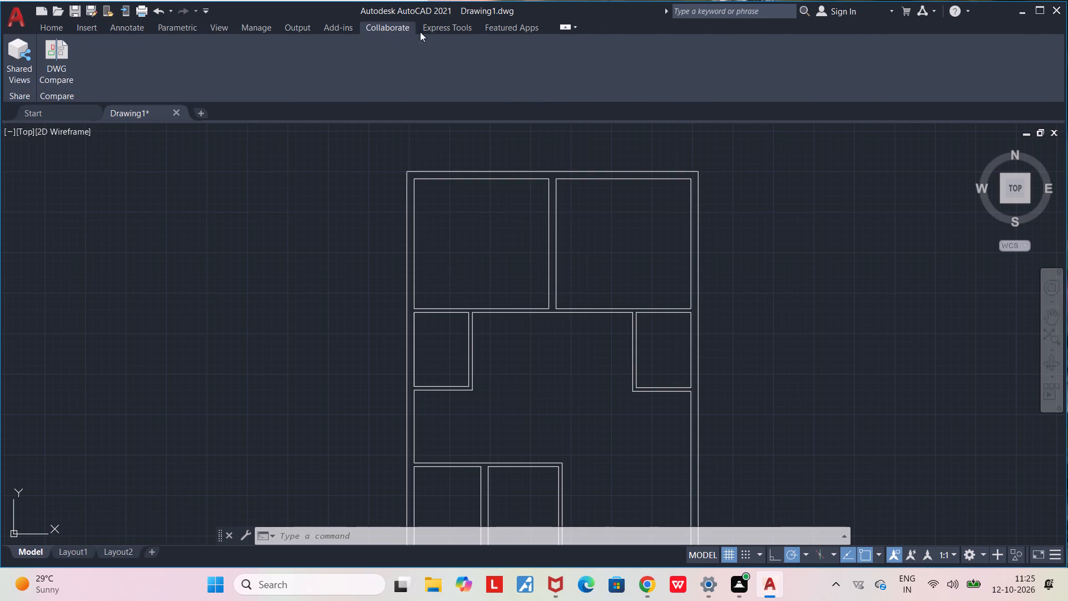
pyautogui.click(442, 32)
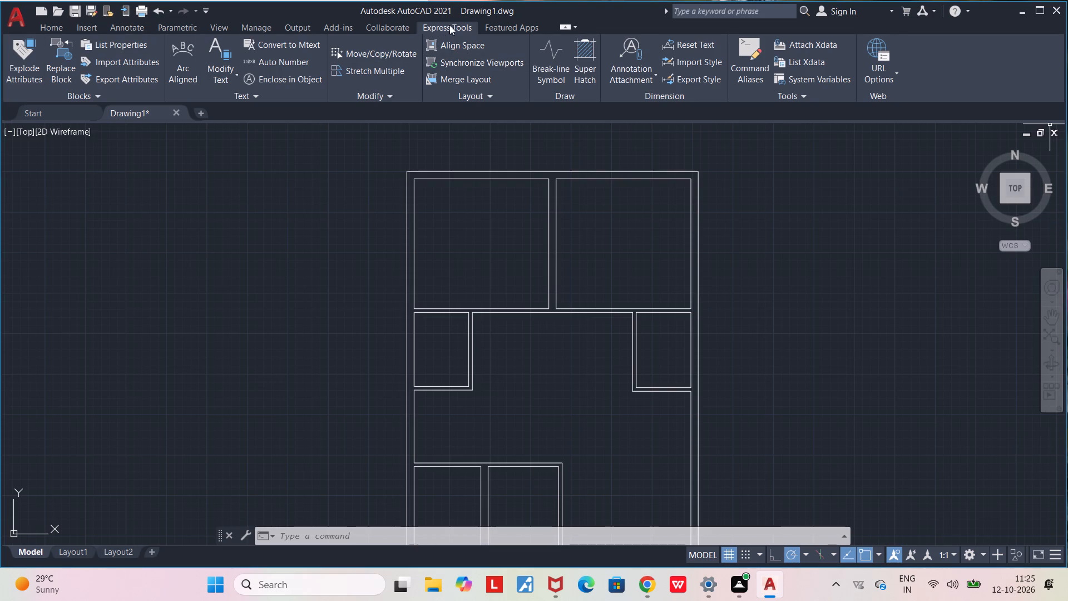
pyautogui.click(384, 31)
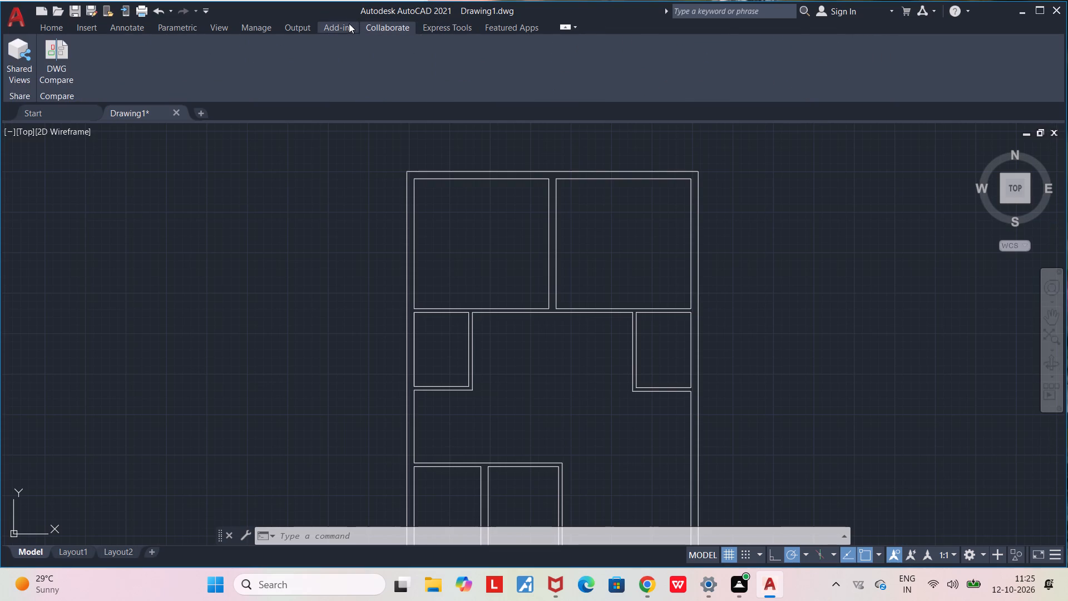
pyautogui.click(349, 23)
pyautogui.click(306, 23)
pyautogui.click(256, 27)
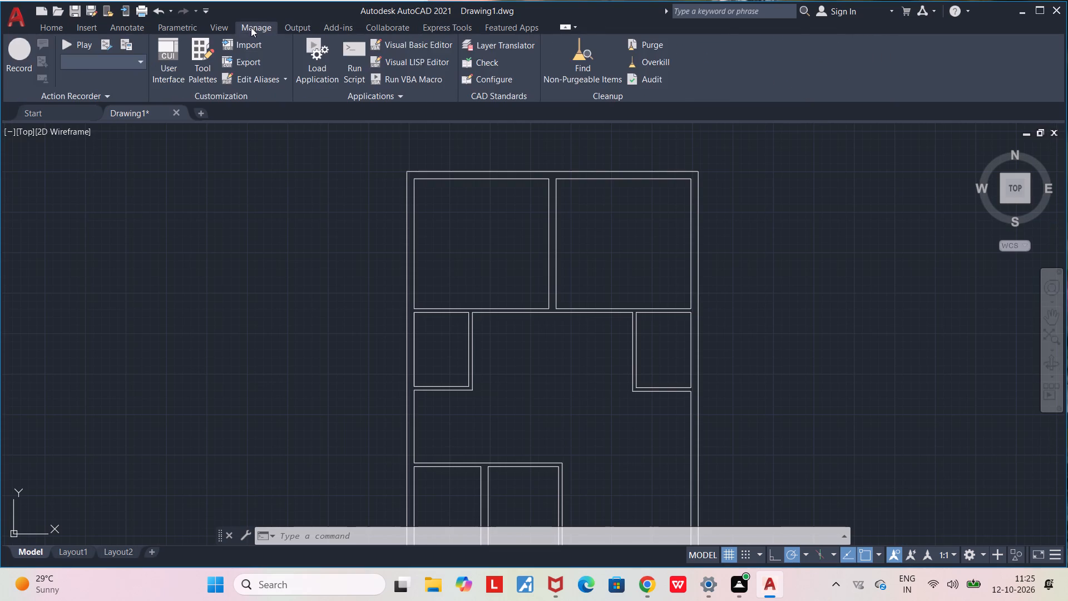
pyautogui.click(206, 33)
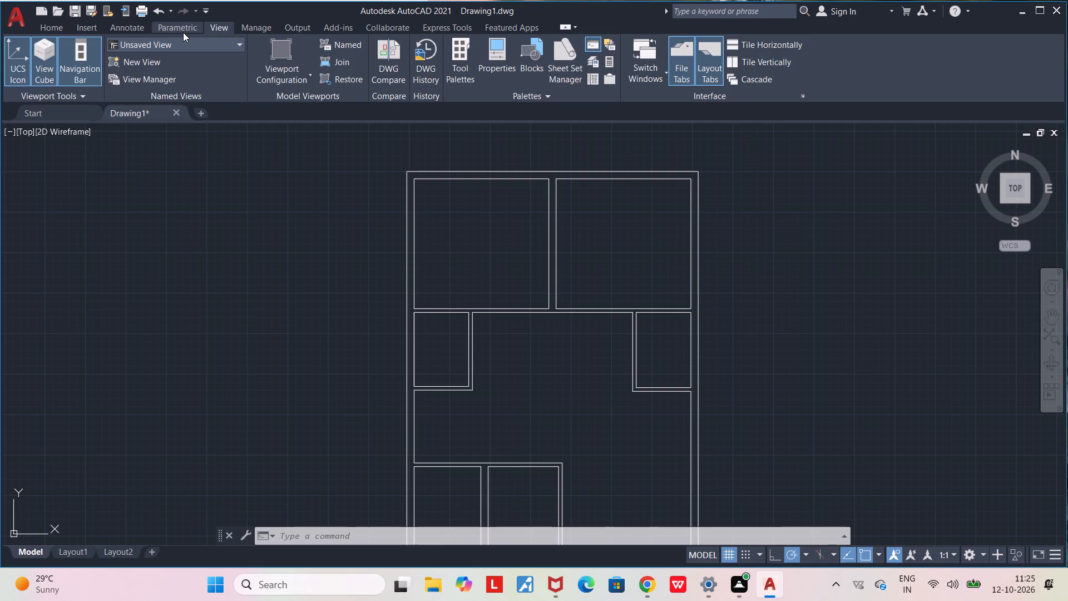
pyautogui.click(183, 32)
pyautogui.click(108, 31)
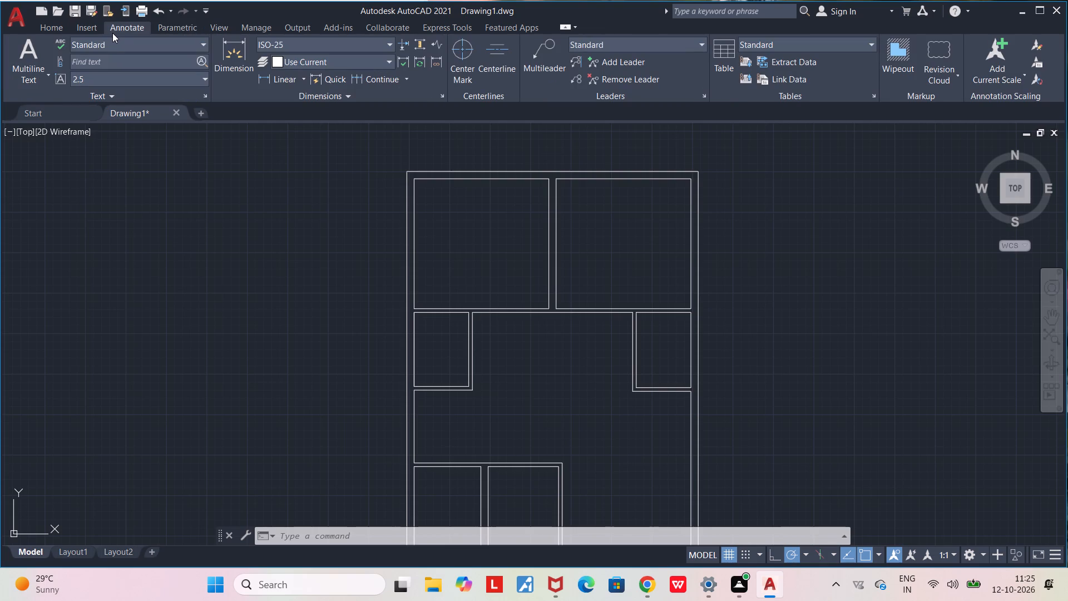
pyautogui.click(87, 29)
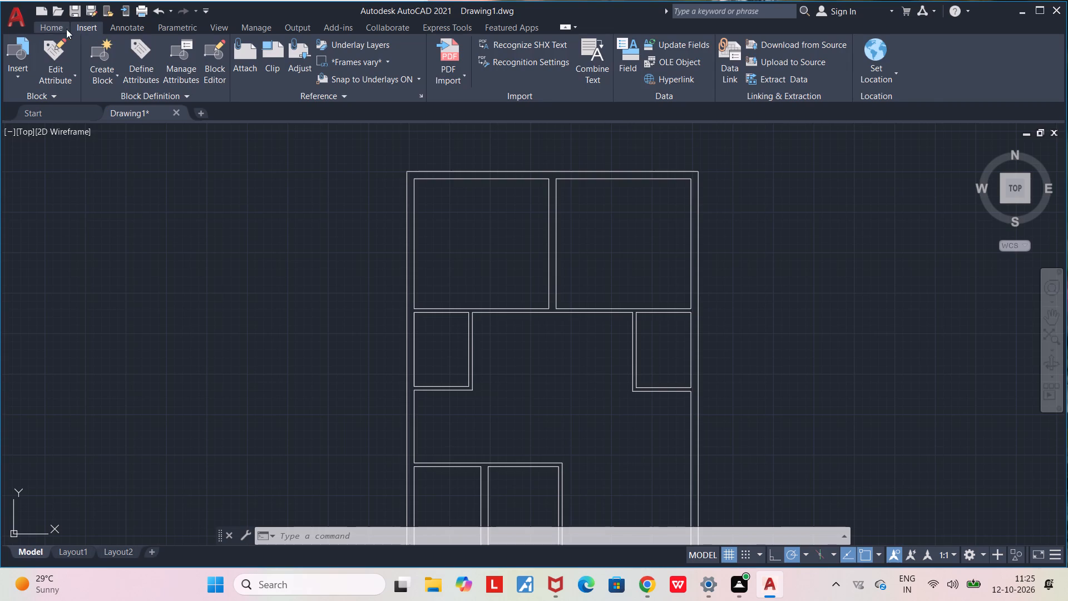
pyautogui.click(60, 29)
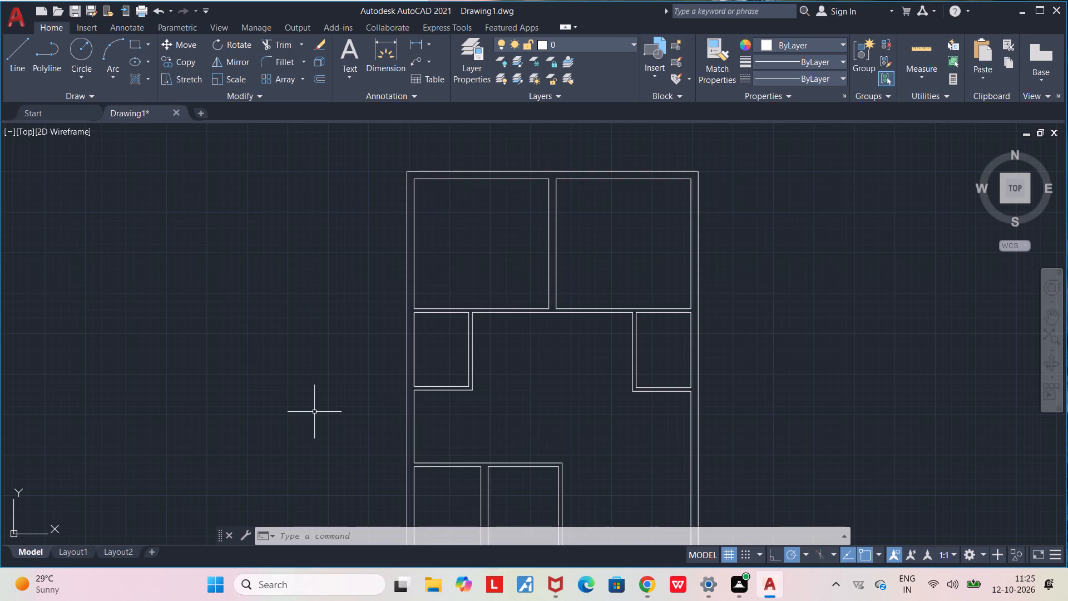
# Draw two connected lines beside the floor plan: a horizontal one about 6 ft long and a vertical one rising from its inner end.
pyautogui.scroll(1, 310, 341)
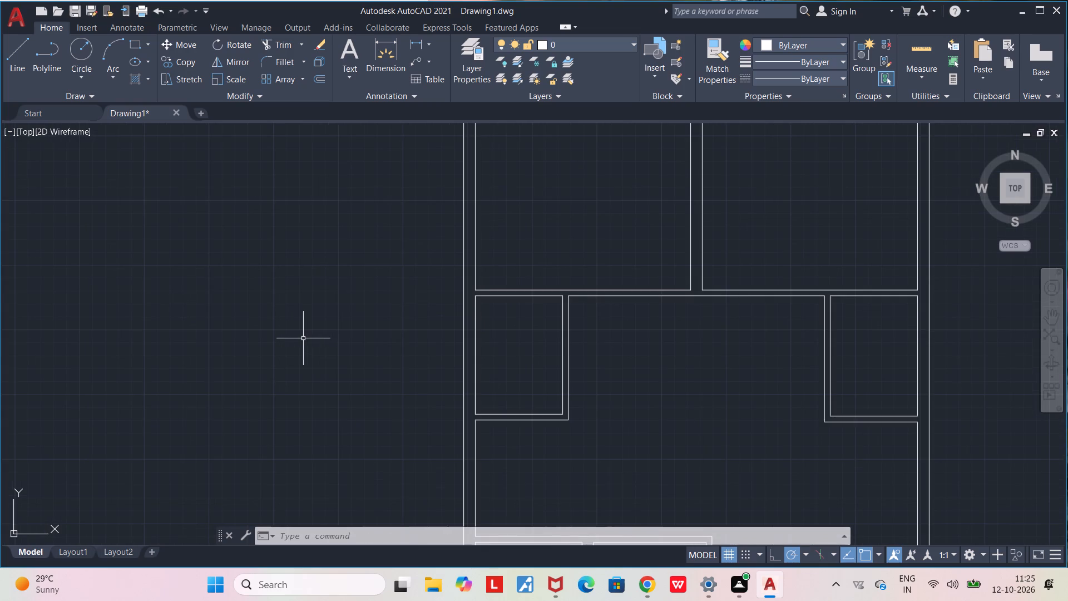
pyautogui.scroll(-1, 303, 338)
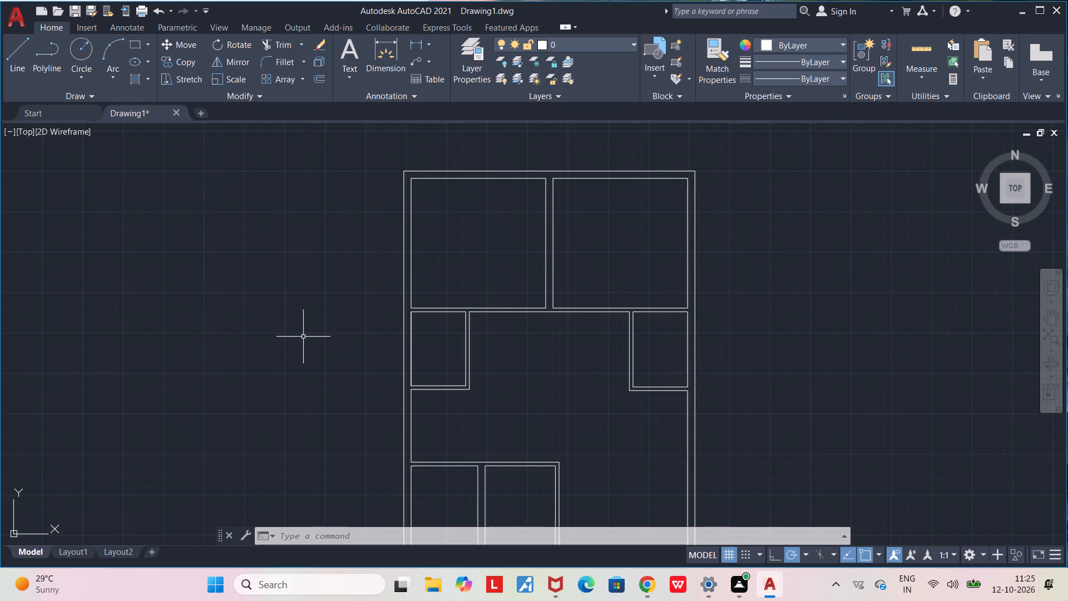
pyautogui.press('l')
pyautogui.press('Return')
pyautogui.scroll(-2, 287, 327)
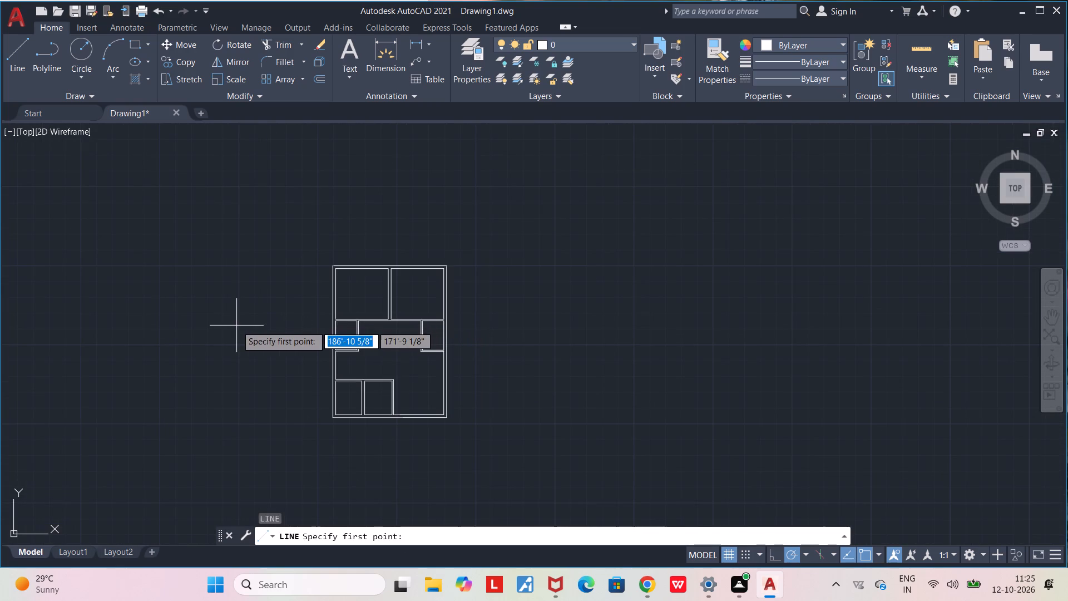
pyautogui.click(236, 326)
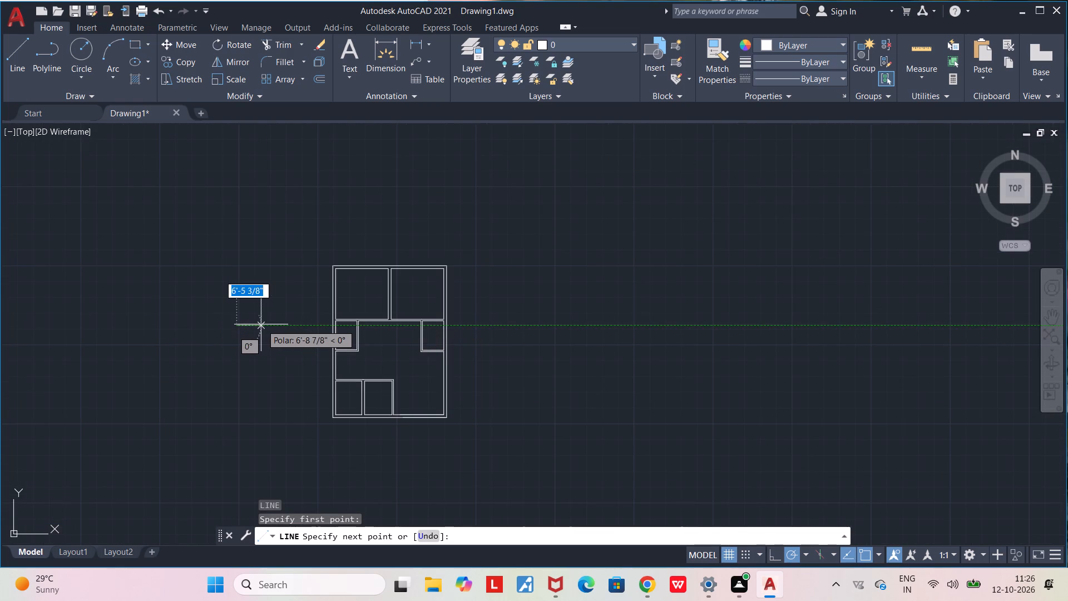
pyautogui.click(260, 324)
pyautogui.click(261, 294)
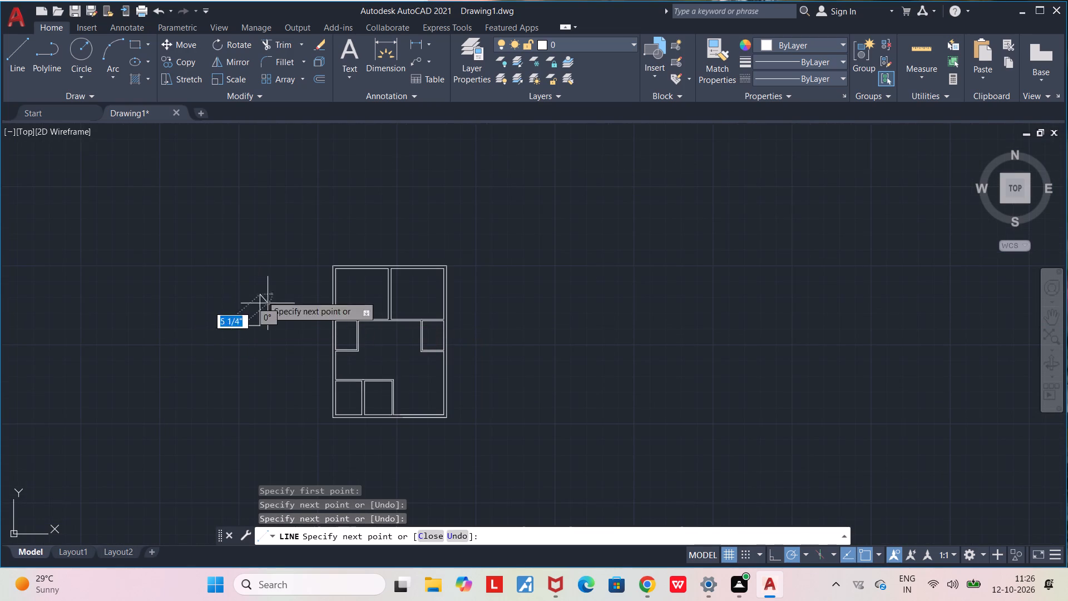
pyautogui.press('Escape')
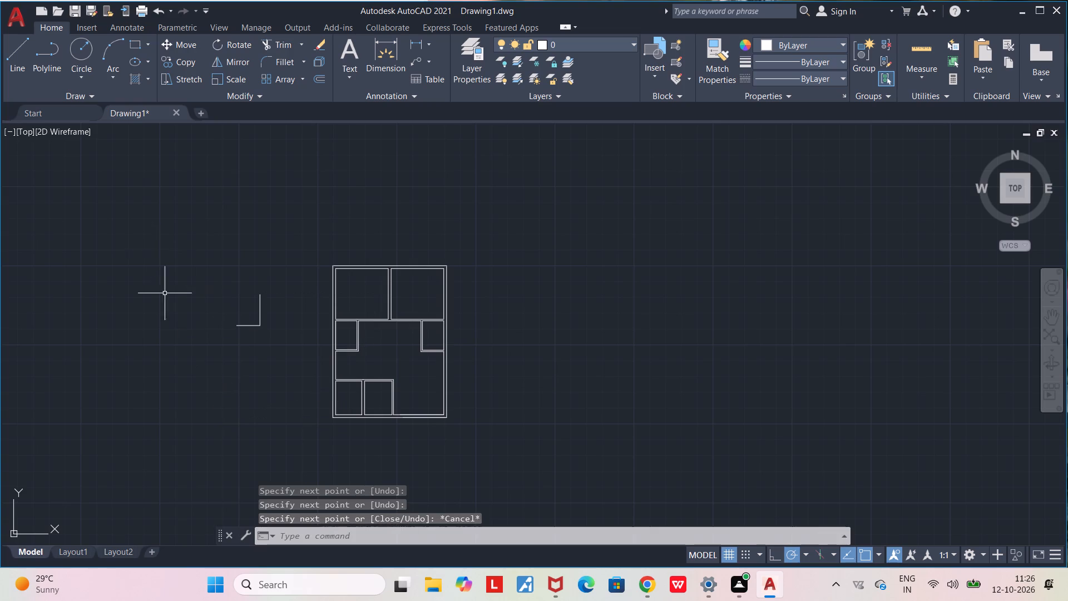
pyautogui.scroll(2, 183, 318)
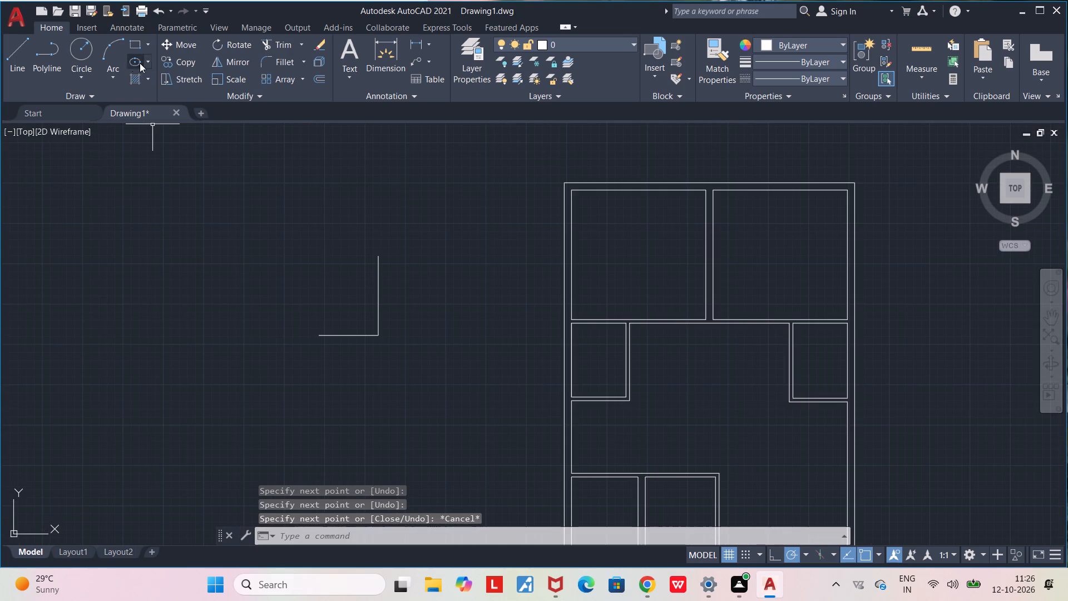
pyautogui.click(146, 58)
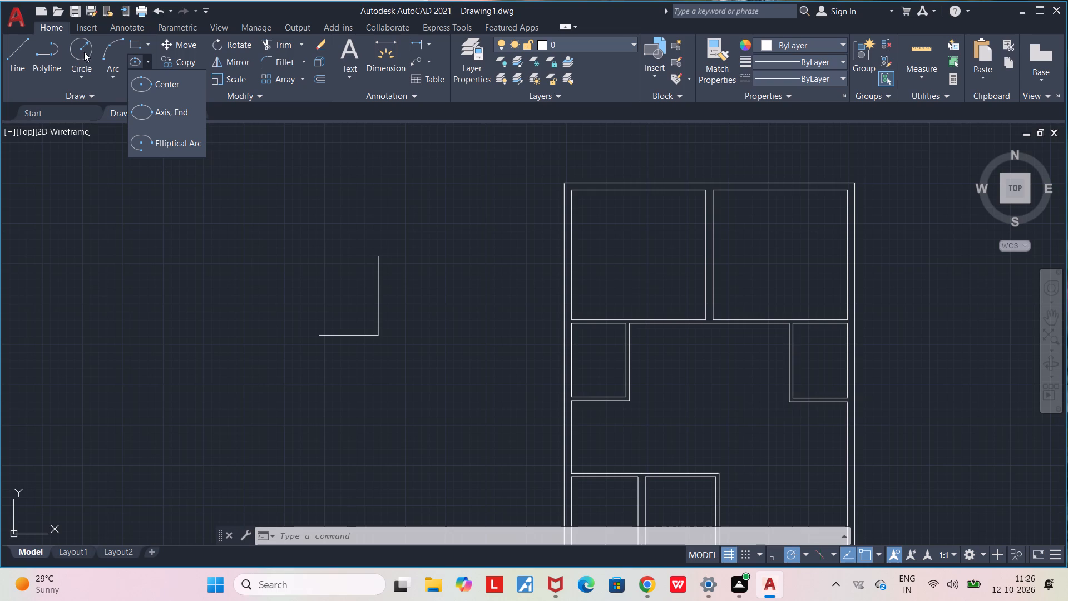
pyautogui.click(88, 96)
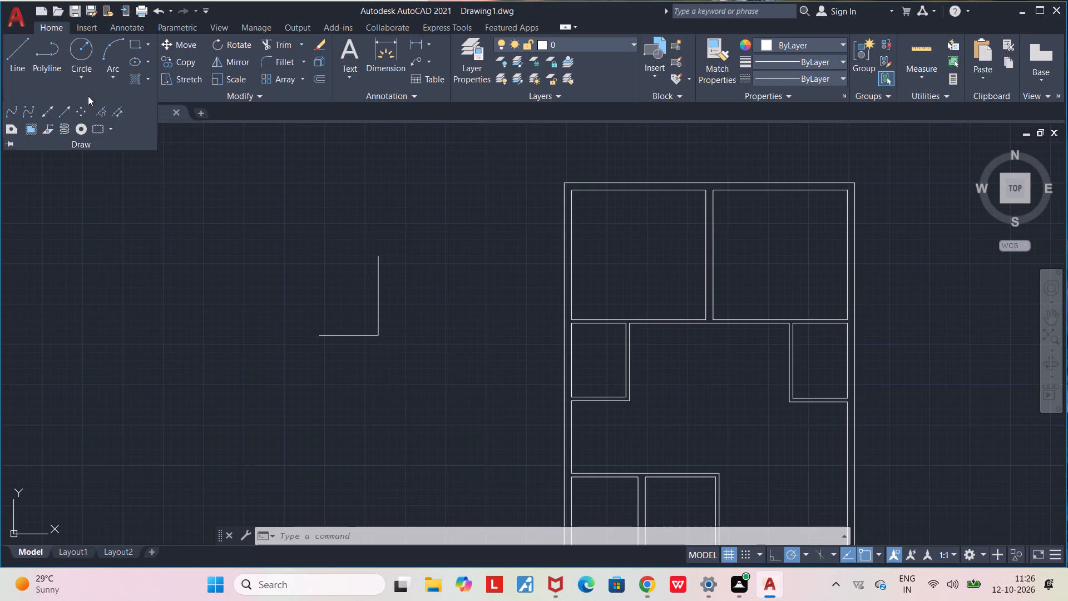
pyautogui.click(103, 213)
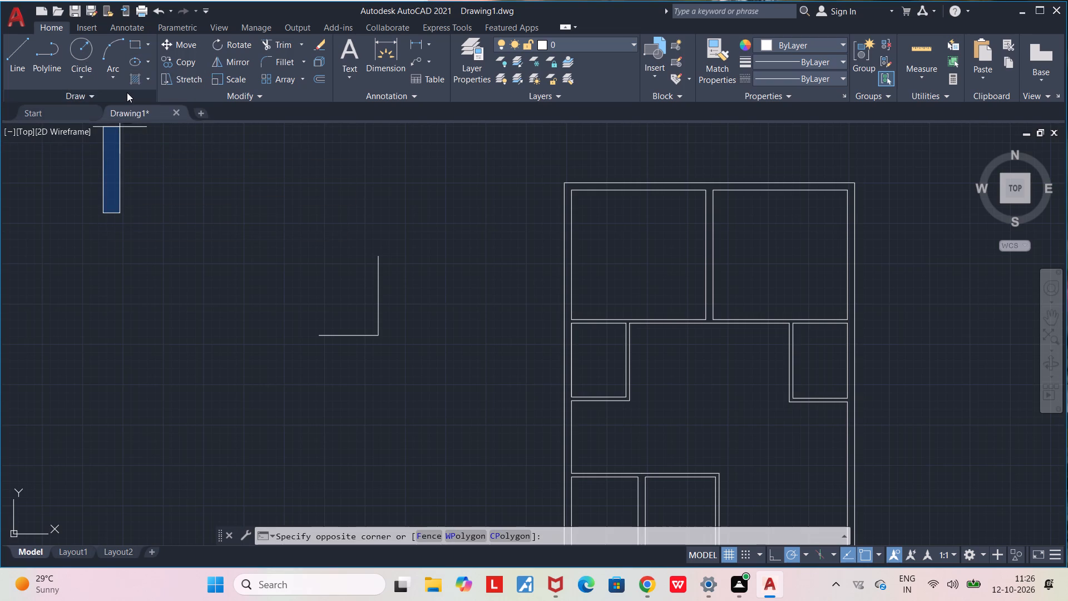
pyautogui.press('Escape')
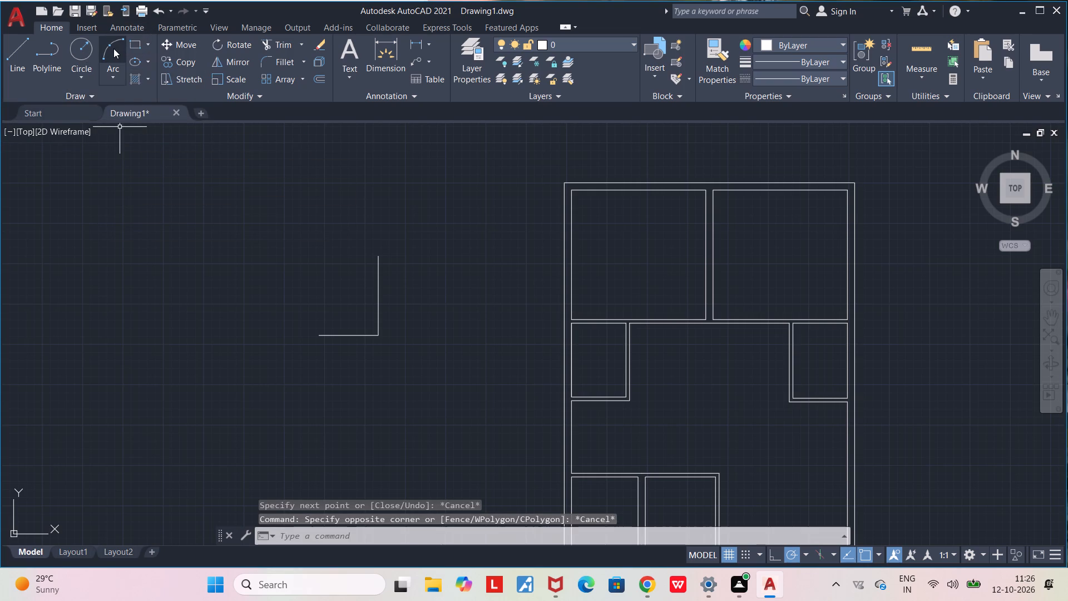
# Draw a three-point arc from the horizontal line's free end through the vertical line's top endpoint, ending below the two lines.
pyautogui.click(113, 48)
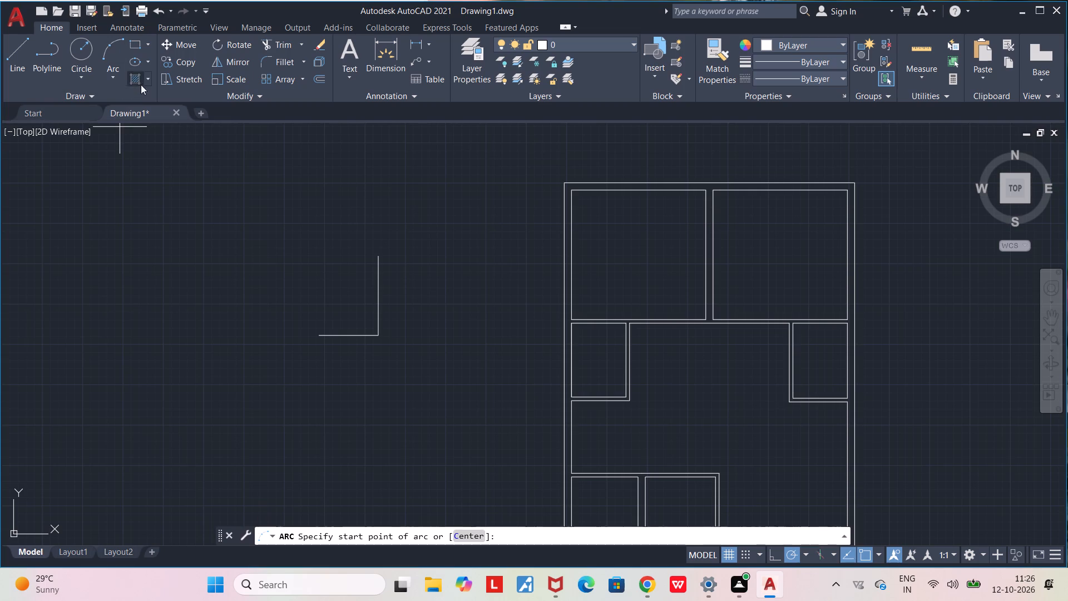
pyautogui.click(321, 336)
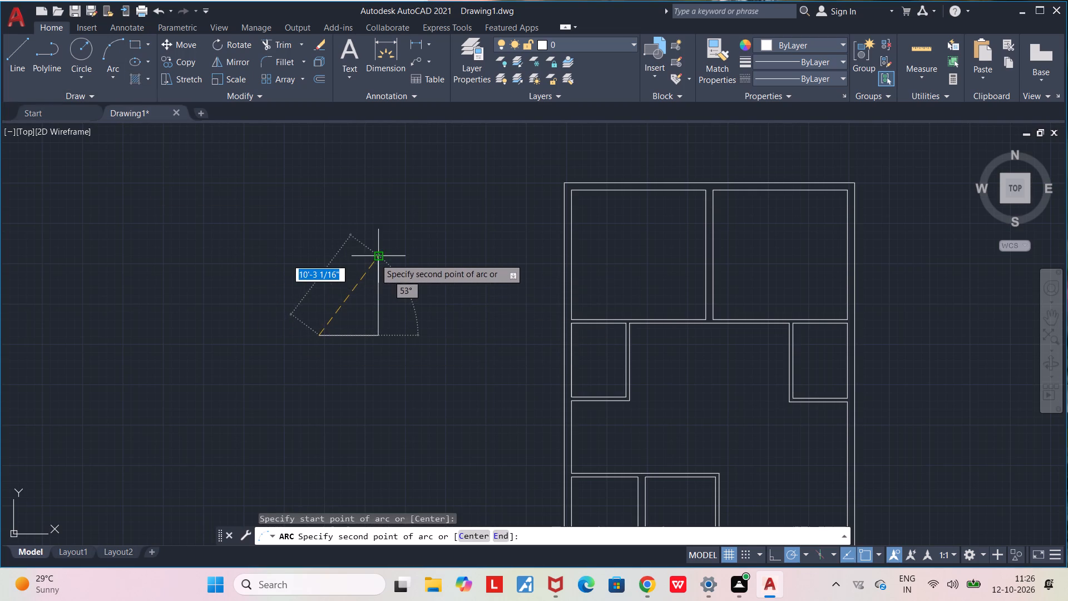
pyautogui.click(375, 258)
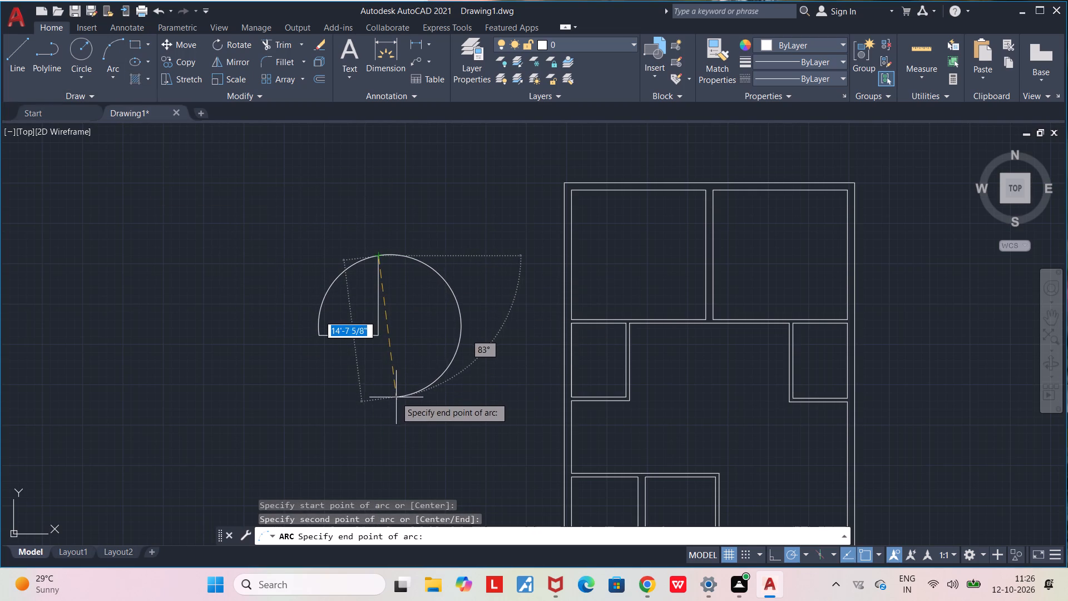
pyautogui.click(393, 396)
pyautogui.press('Escape')
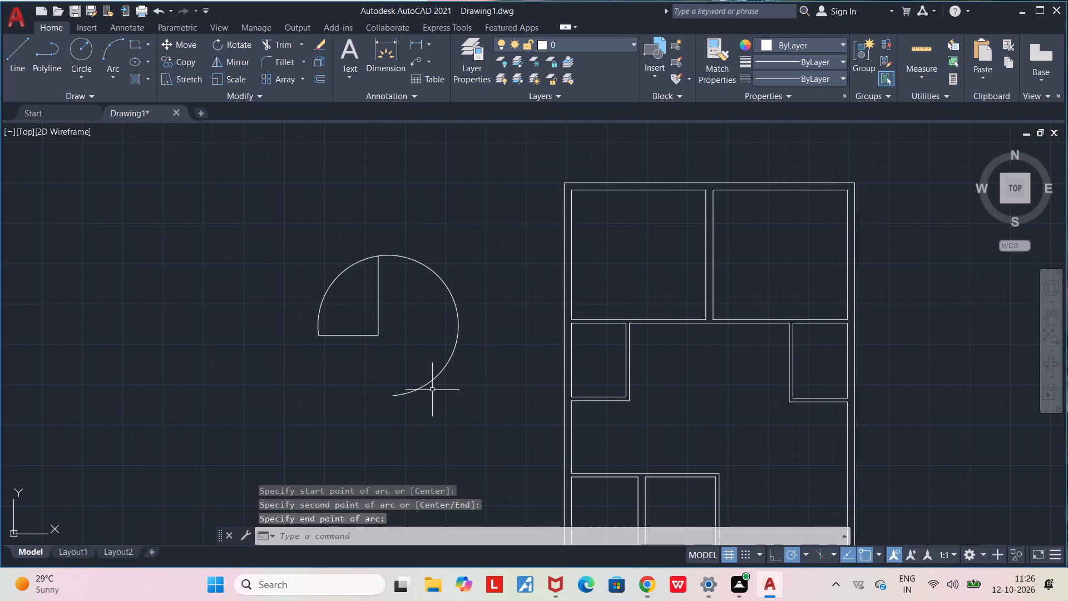
pyautogui.press('Escape')
# Trim off the arc portion beyond the vertical line, leaving a quarter-circle-like door swing between the two lines' free ends.
pyautogui.press('t')
pyautogui.press('r')
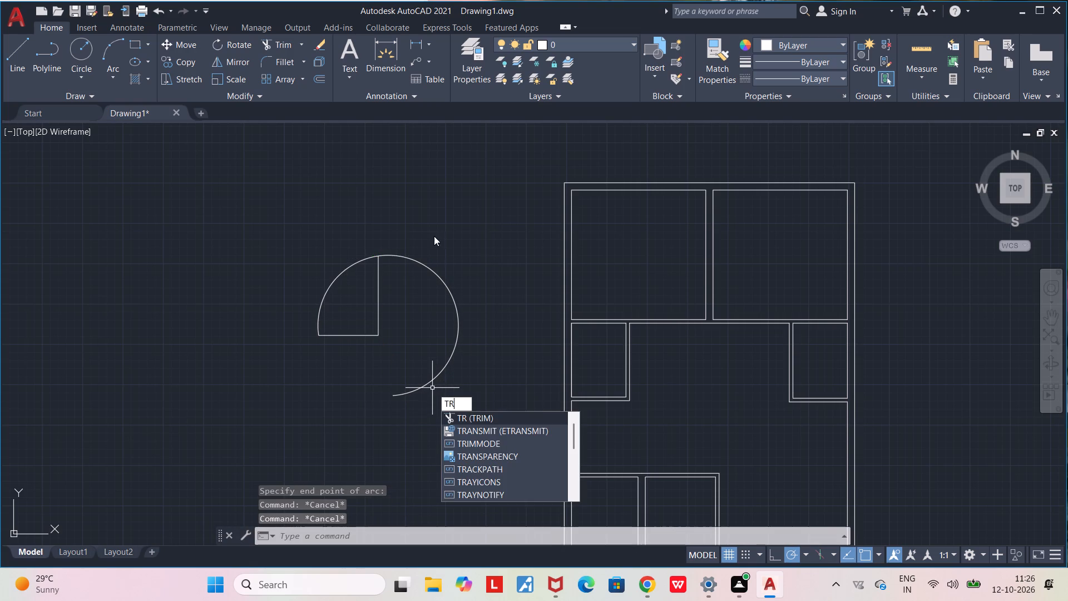
pyautogui.click(462, 418)
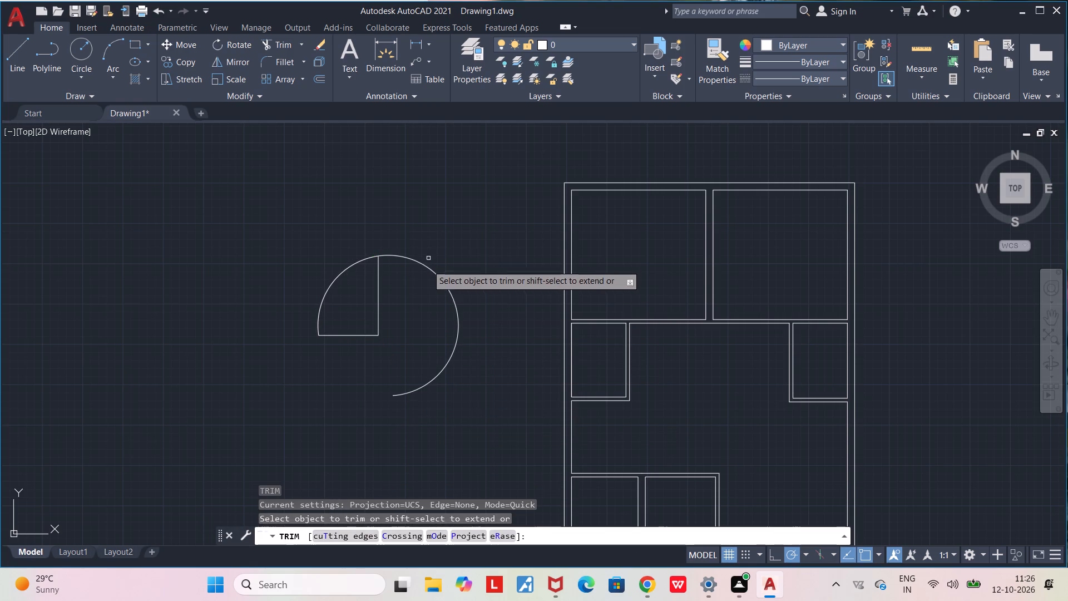
pyautogui.click(426, 266)
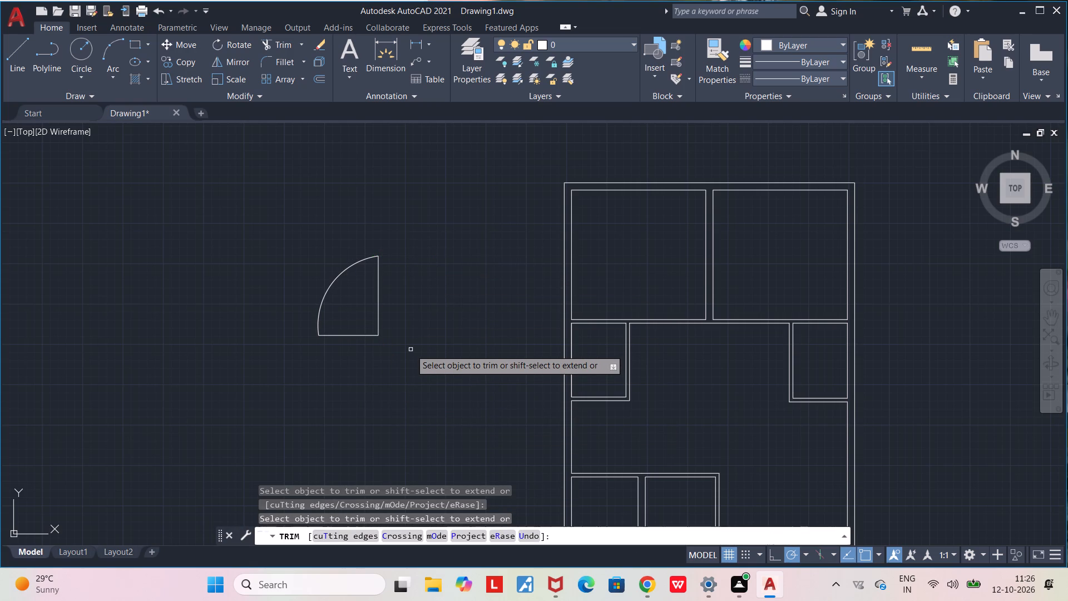
pyautogui.scroll(1, 411, 349)
pyautogui.scroll(-1, 411, 349)
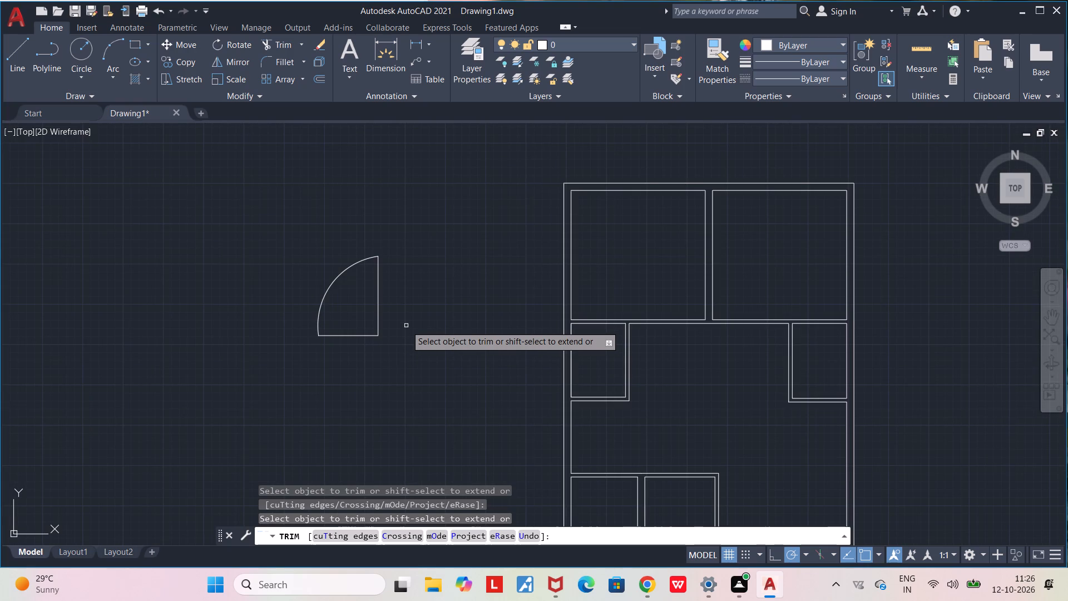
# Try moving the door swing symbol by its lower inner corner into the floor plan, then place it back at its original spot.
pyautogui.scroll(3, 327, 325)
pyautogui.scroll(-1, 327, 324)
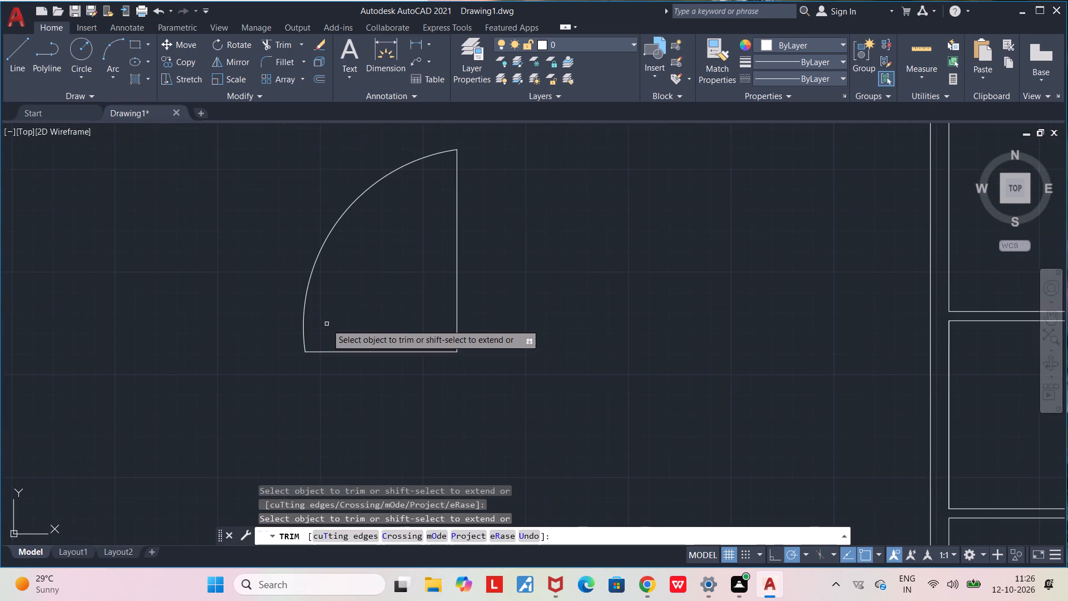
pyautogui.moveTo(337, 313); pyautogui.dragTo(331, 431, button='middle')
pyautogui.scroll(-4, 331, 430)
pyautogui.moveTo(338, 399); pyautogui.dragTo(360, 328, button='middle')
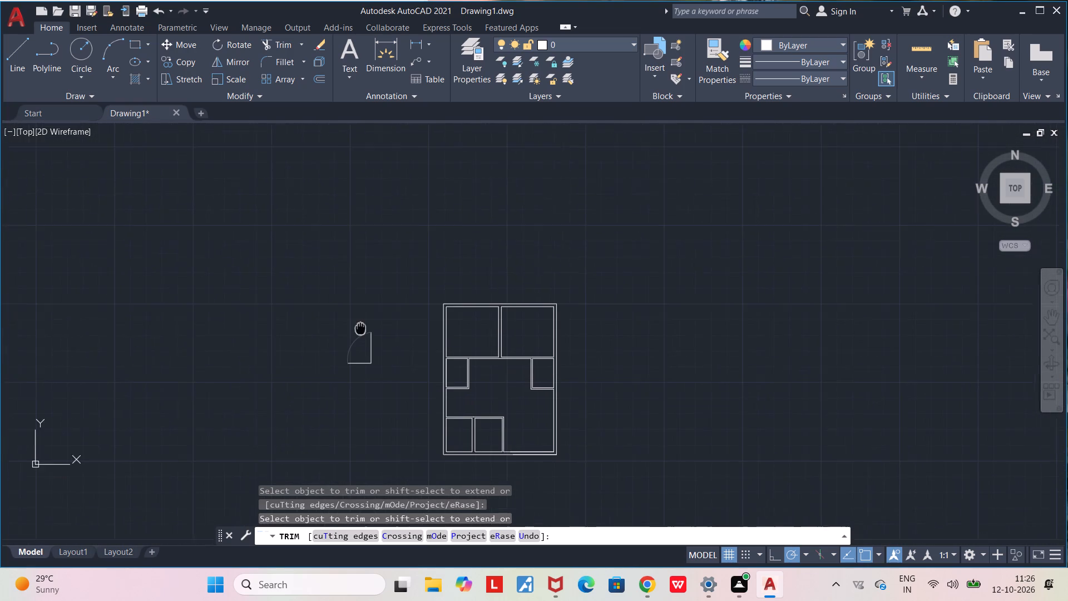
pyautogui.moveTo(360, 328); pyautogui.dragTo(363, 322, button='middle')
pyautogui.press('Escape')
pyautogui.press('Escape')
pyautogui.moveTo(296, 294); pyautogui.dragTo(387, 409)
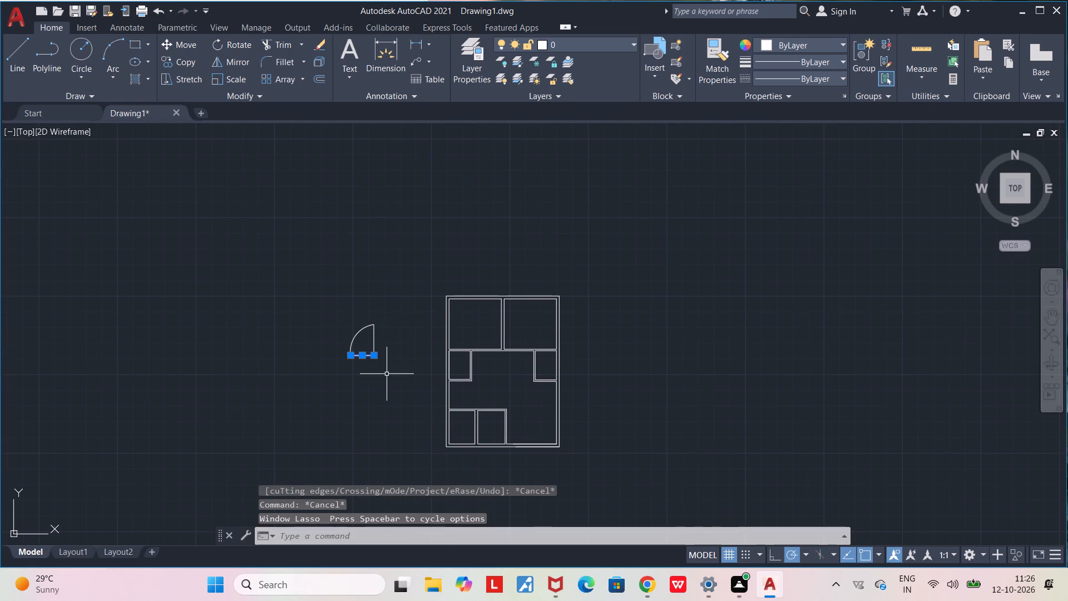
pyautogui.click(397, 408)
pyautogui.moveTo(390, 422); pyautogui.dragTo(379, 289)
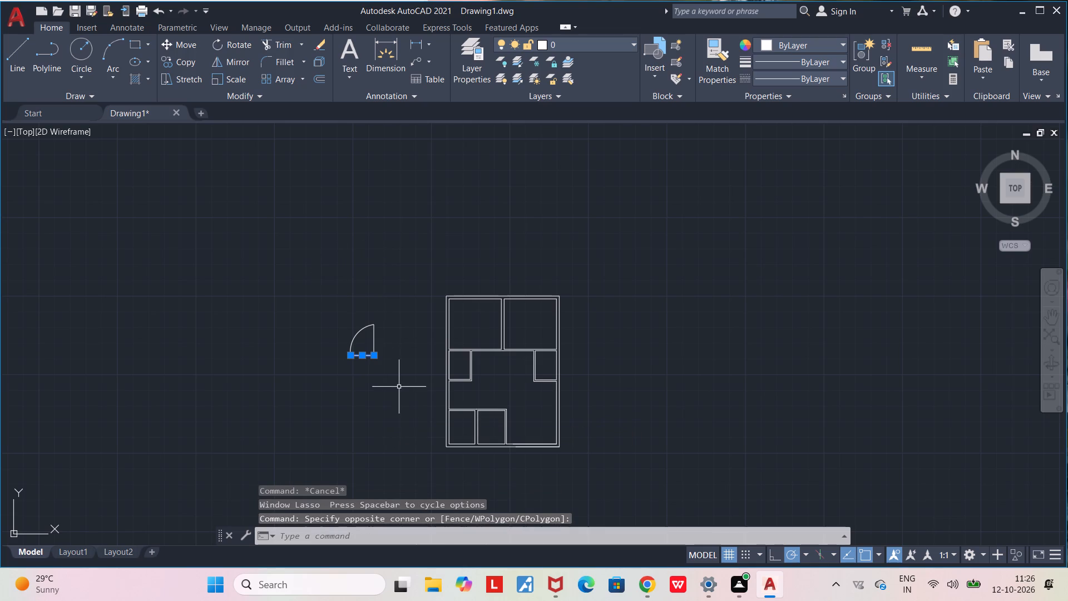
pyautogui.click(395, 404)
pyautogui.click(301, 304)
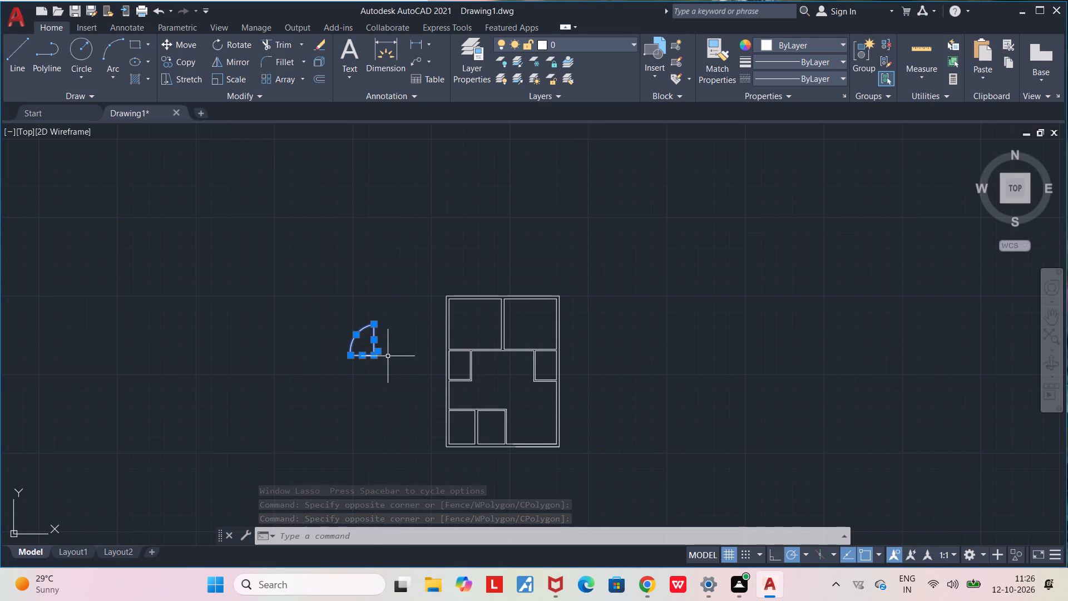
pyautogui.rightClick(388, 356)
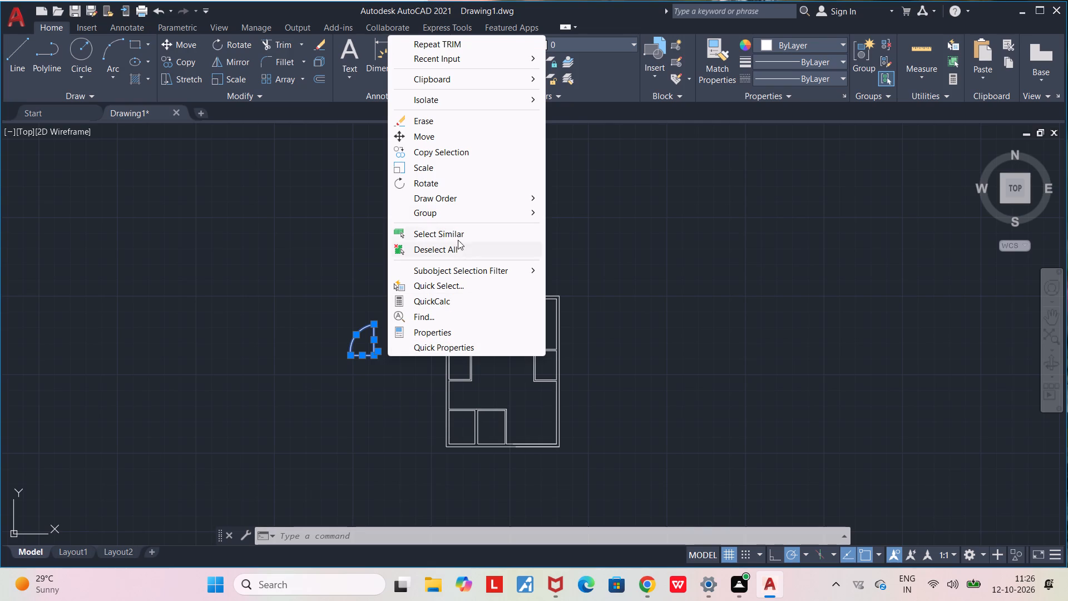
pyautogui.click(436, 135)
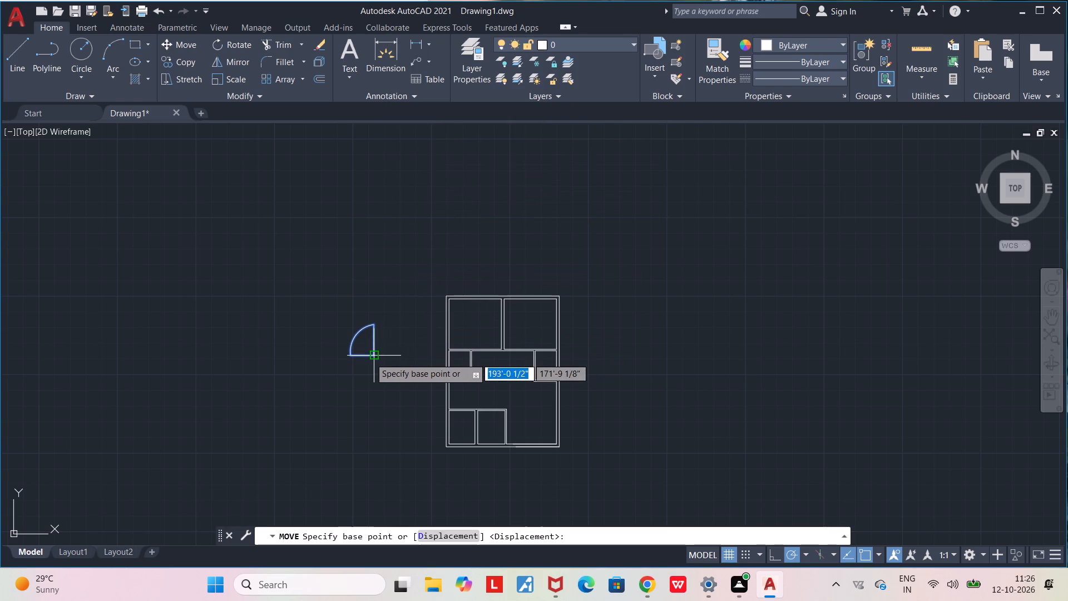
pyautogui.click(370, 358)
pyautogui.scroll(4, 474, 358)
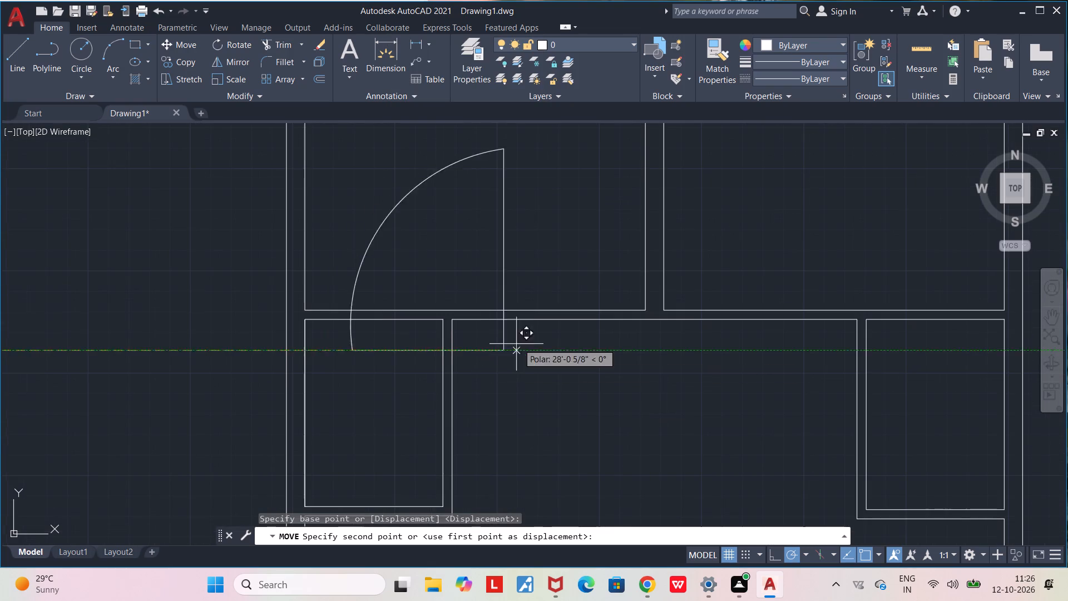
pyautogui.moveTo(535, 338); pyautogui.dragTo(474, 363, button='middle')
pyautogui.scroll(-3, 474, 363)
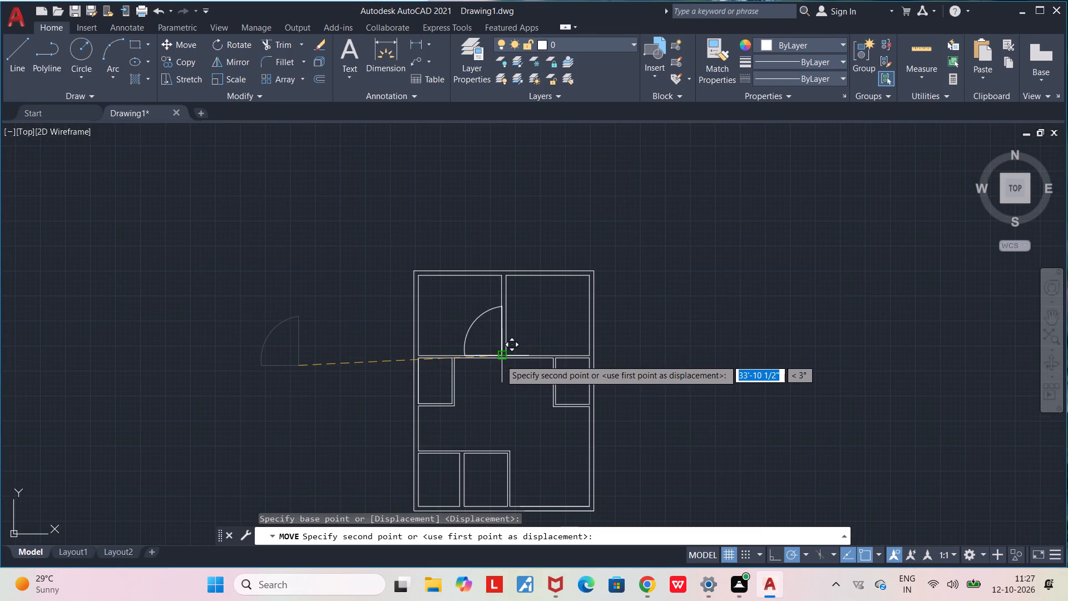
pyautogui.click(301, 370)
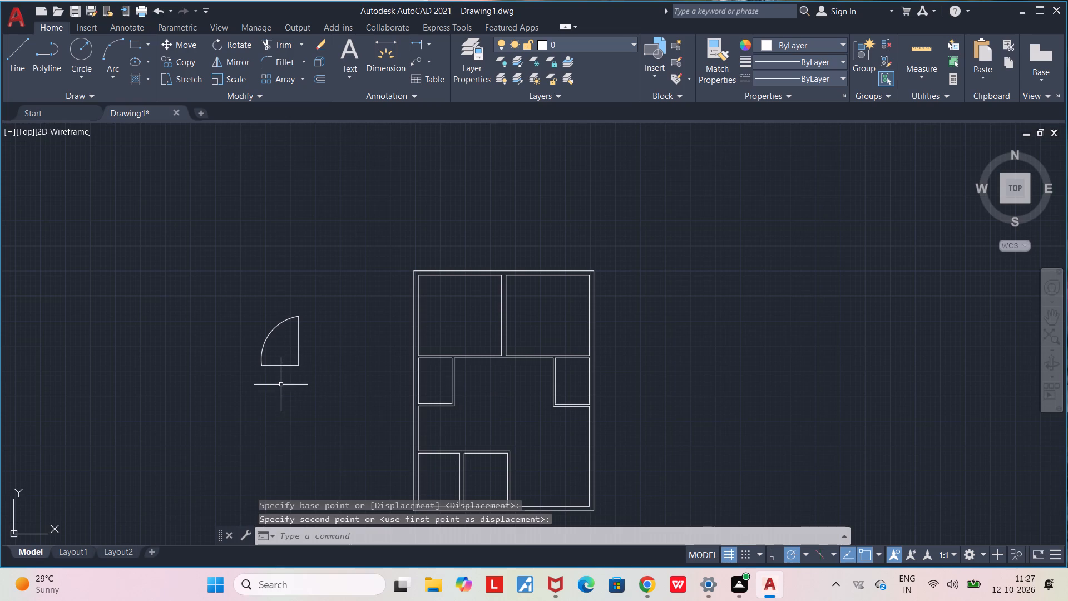
# Erase the whole door swing symbol beside the floor plan, both lines and the arc.
pyautogui.scroll(3, 279, 378)
pyautogui.moveTo(279, 373); pyautogui.dragTo(318, 495, button='middle')
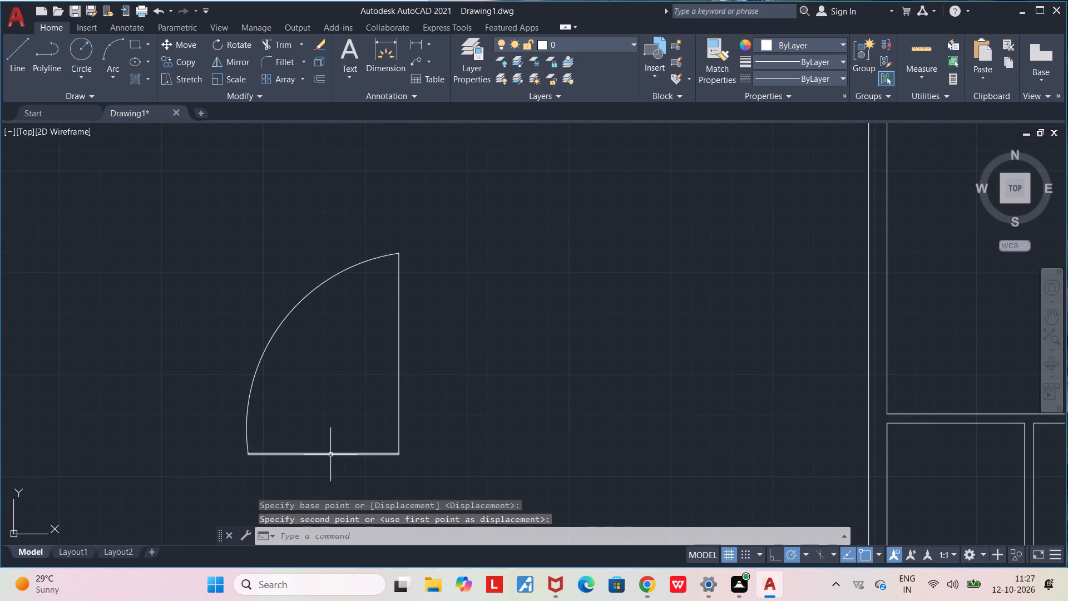
pyautogui.click(330, 455)
pyautogui.scroll(-3, 333, 453)
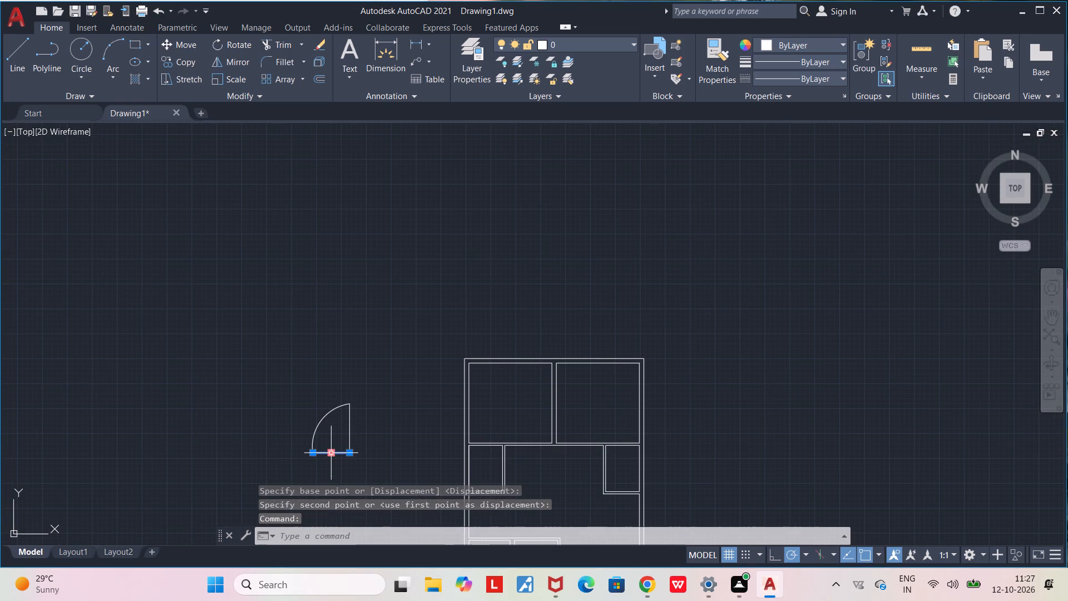
pyautogui.press('Escape')
pyautogui.press('Escape')
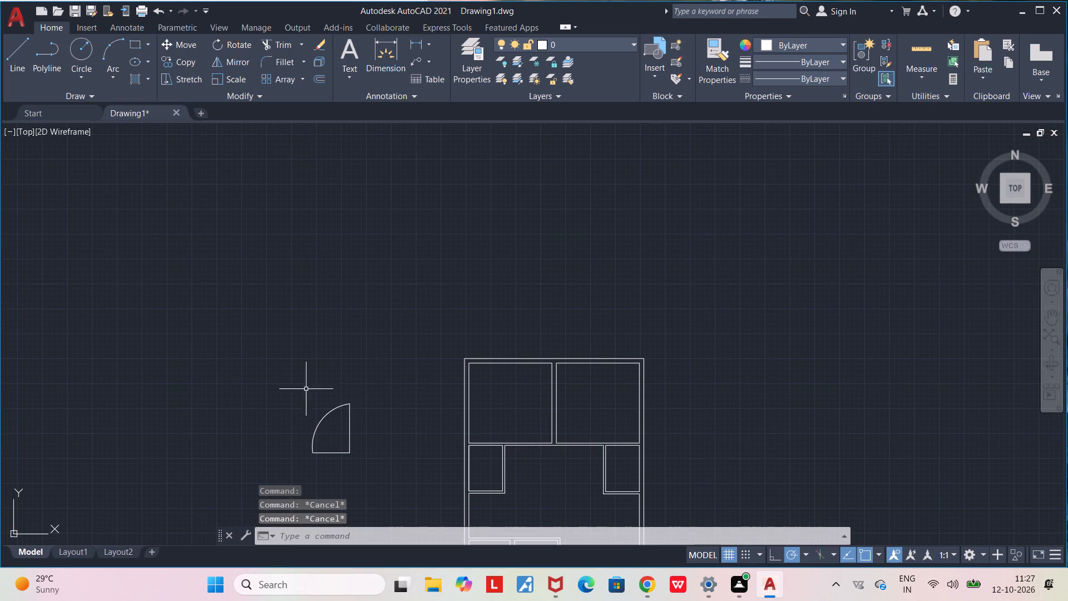
pyautogui.moveTo(279, 358); pyautogui.dragTo(290, 372)
pyautogui.click(364, 497)
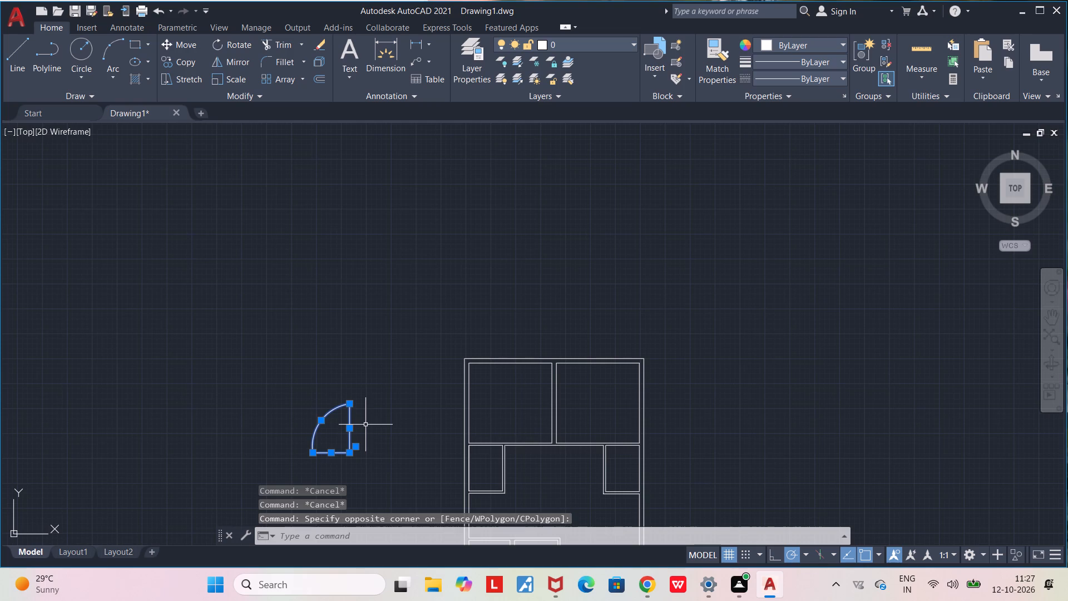
pyautogui.press('Delete')
# Draw two connected lines beside the floor plan: a horizontal one about 4'-7" long and a vertical one rising from its inner end.
pyautogui.press('l')
pyautogui.press('Return')
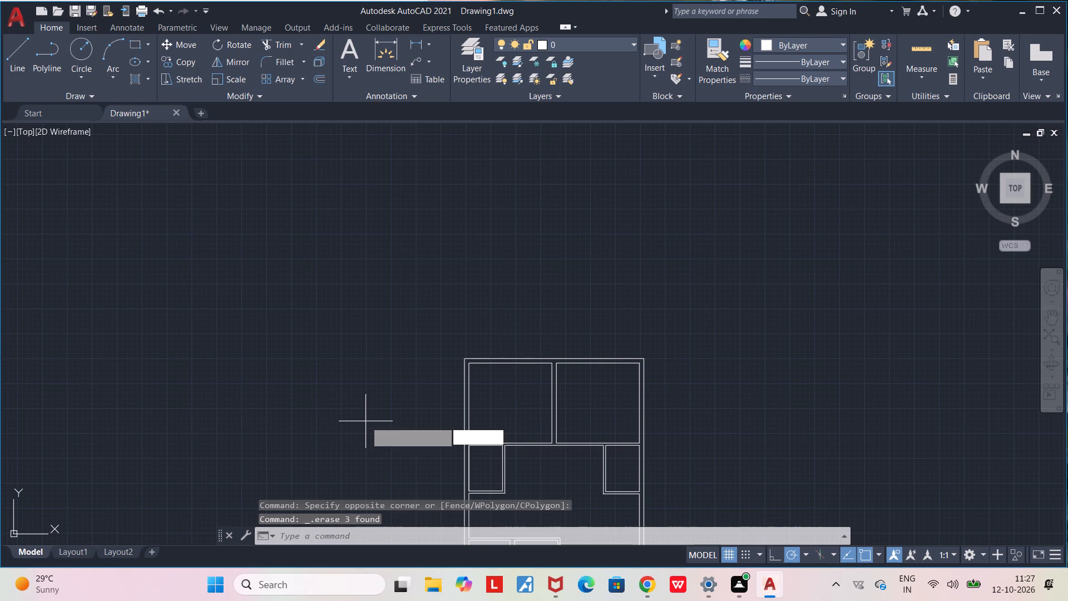
pyautogui.click(365, 421)
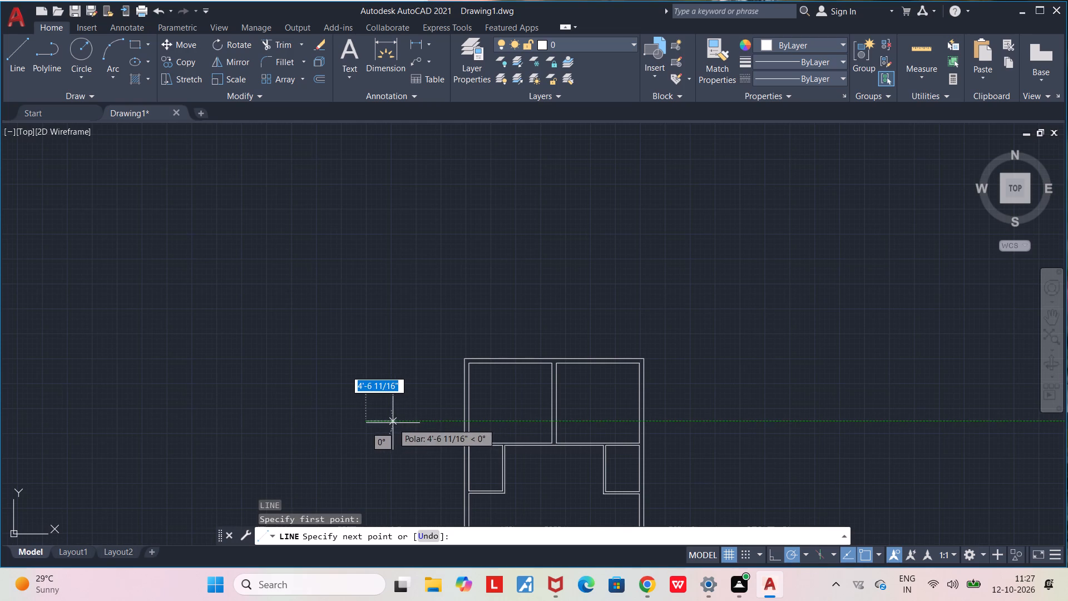
pyautogui.click(393, 423)
pyautogui.click(393, 393)
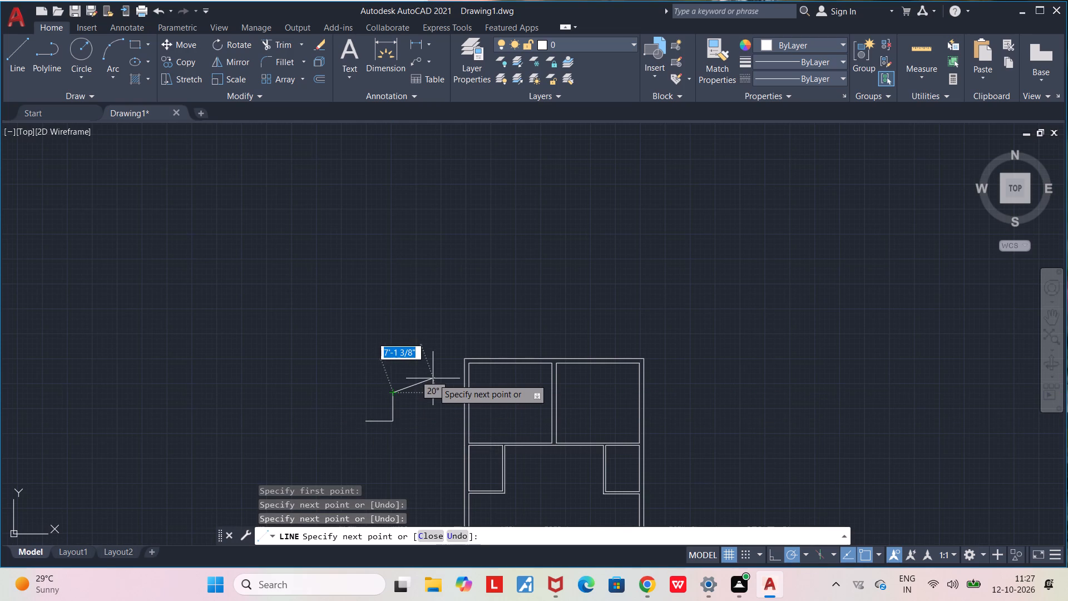
pyautogui.press('Escape')
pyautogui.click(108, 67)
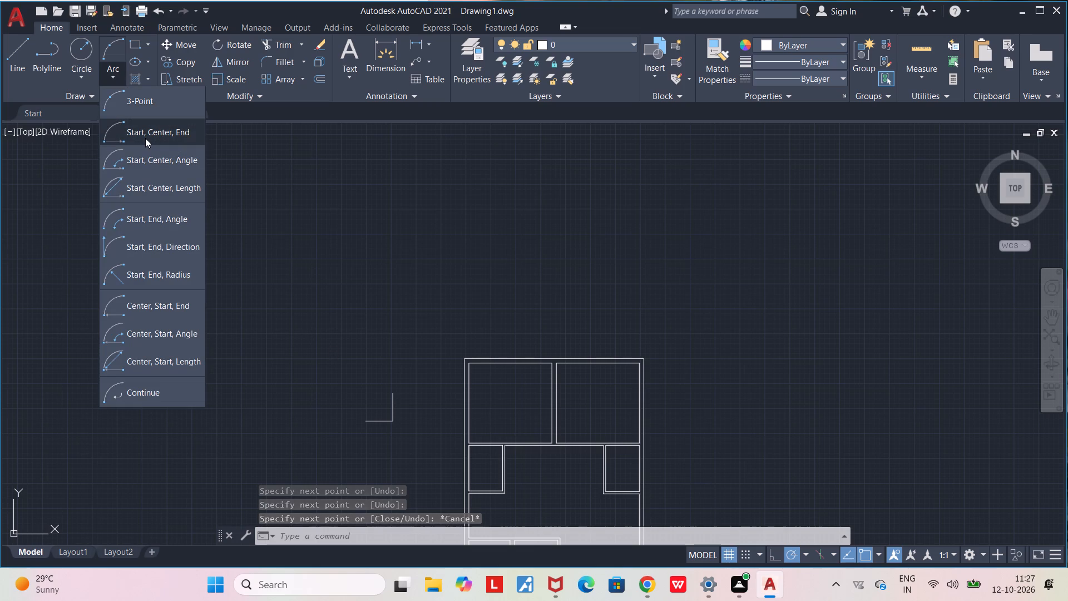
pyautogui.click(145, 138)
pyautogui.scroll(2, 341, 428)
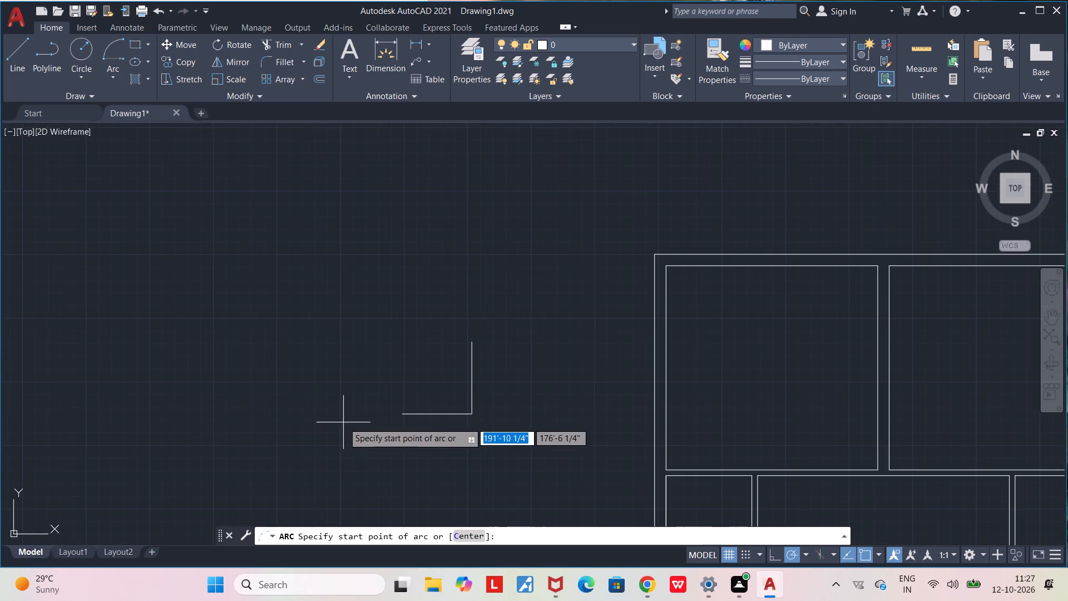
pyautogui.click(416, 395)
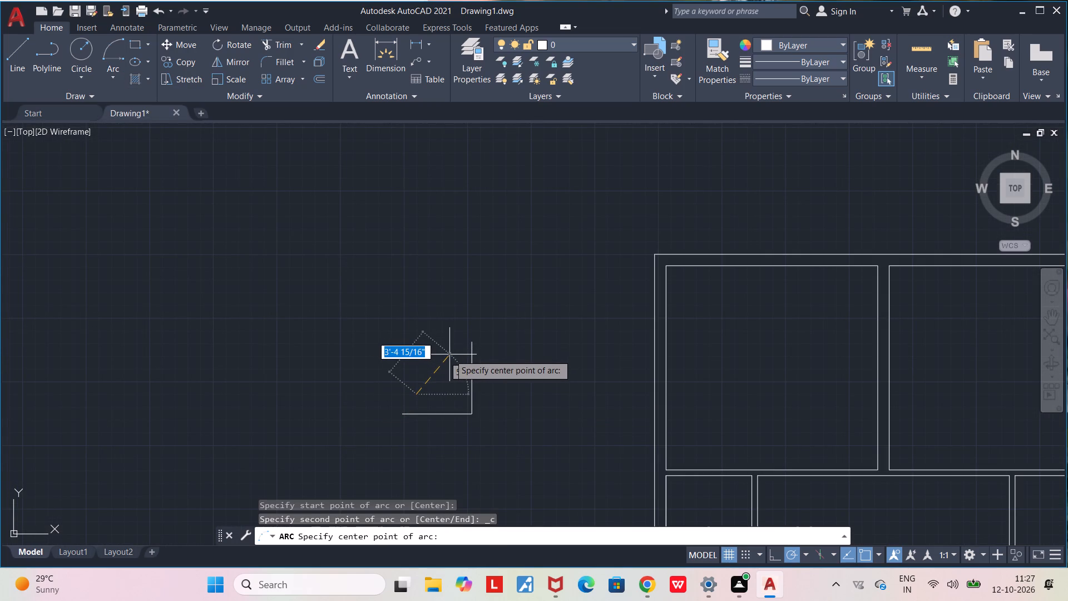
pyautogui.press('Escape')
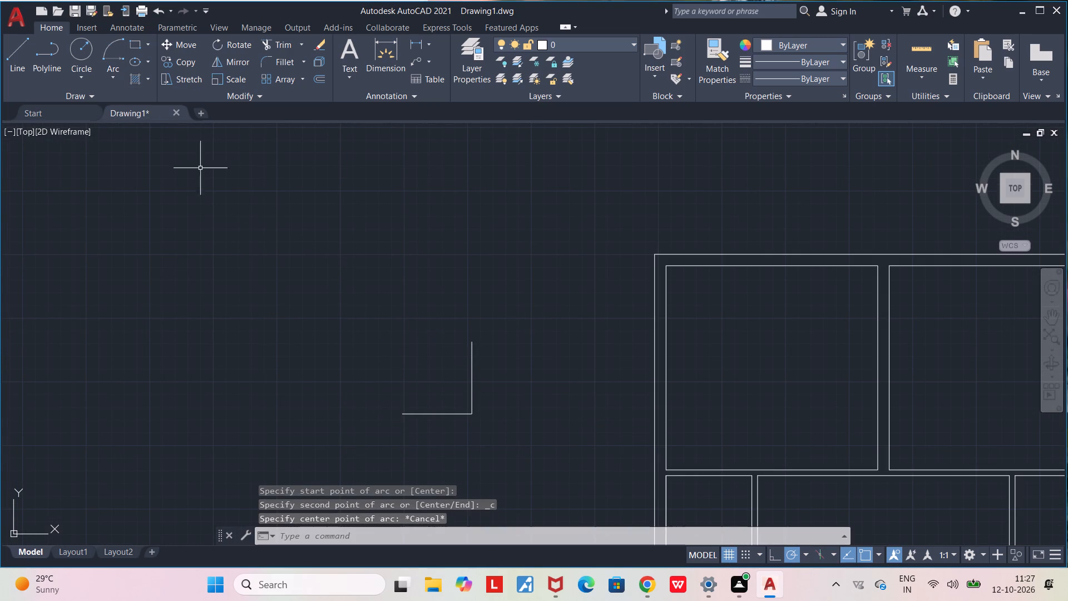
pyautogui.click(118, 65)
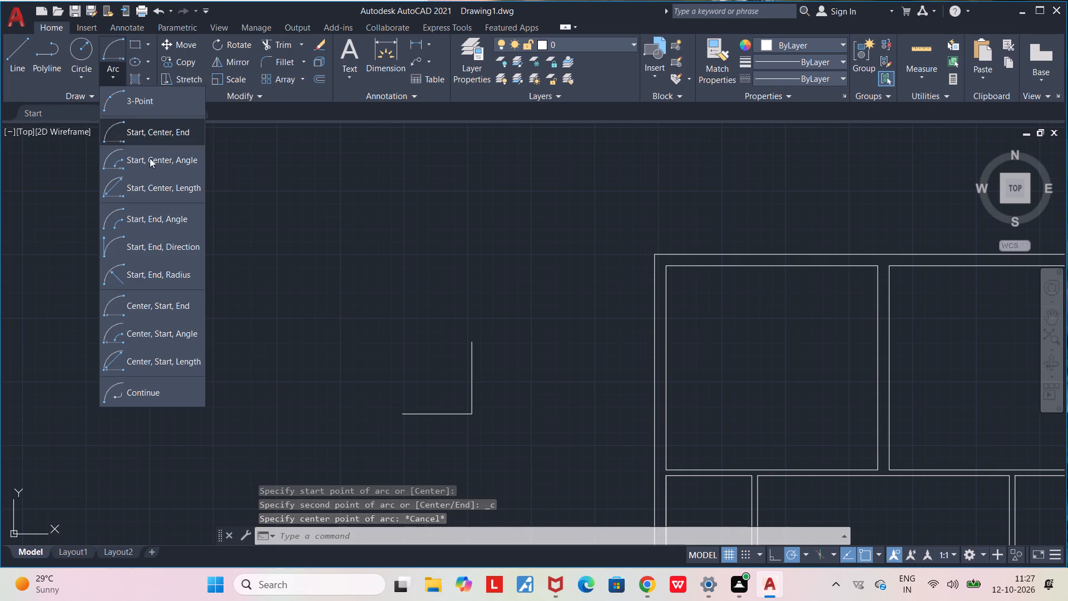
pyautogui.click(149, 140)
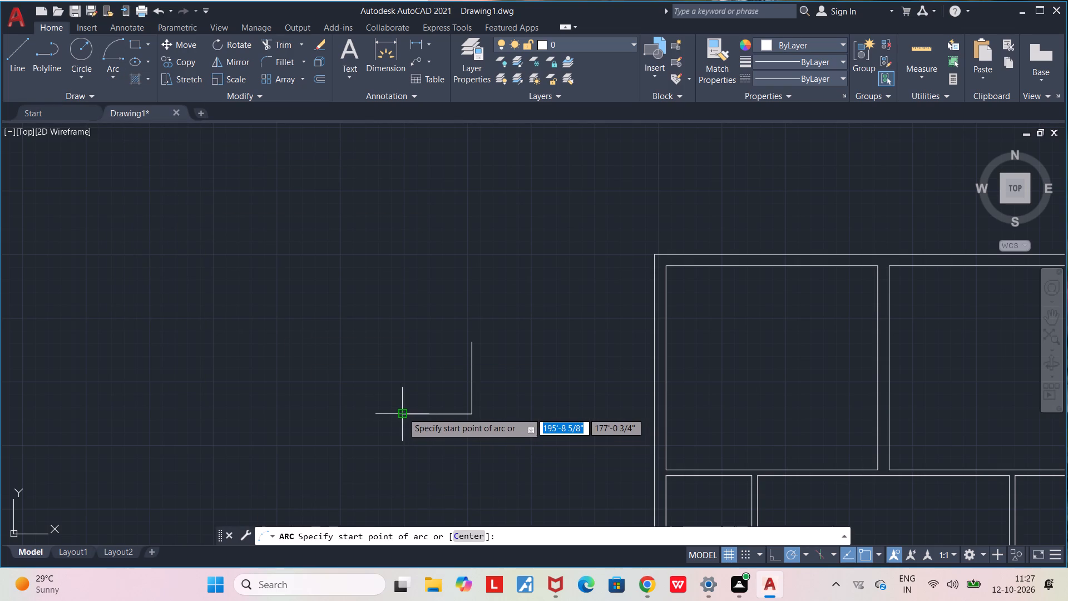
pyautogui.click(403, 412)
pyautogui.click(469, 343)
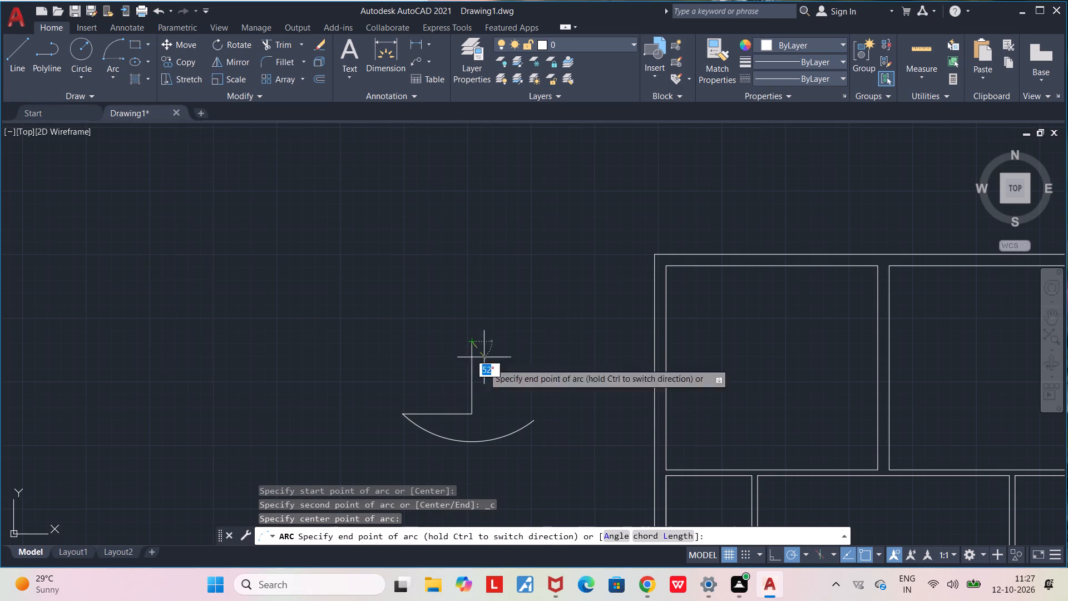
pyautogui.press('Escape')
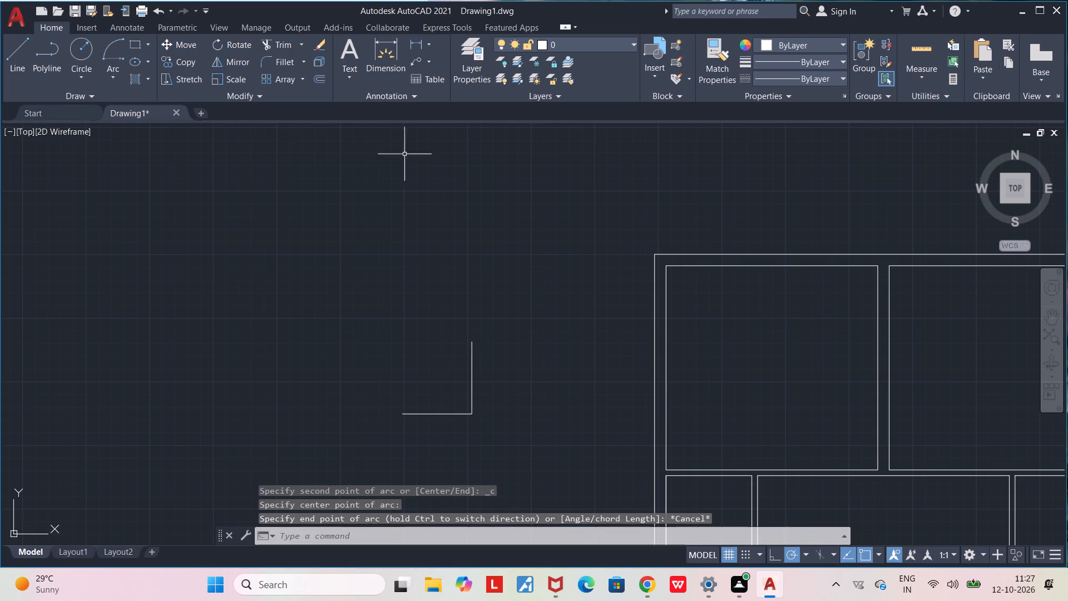
# Draw a three-point arc from the horizontal line's free end through the vertical line's top endpoint, ending below and beyond the vertical line.
pyautogui.click(117, 73)
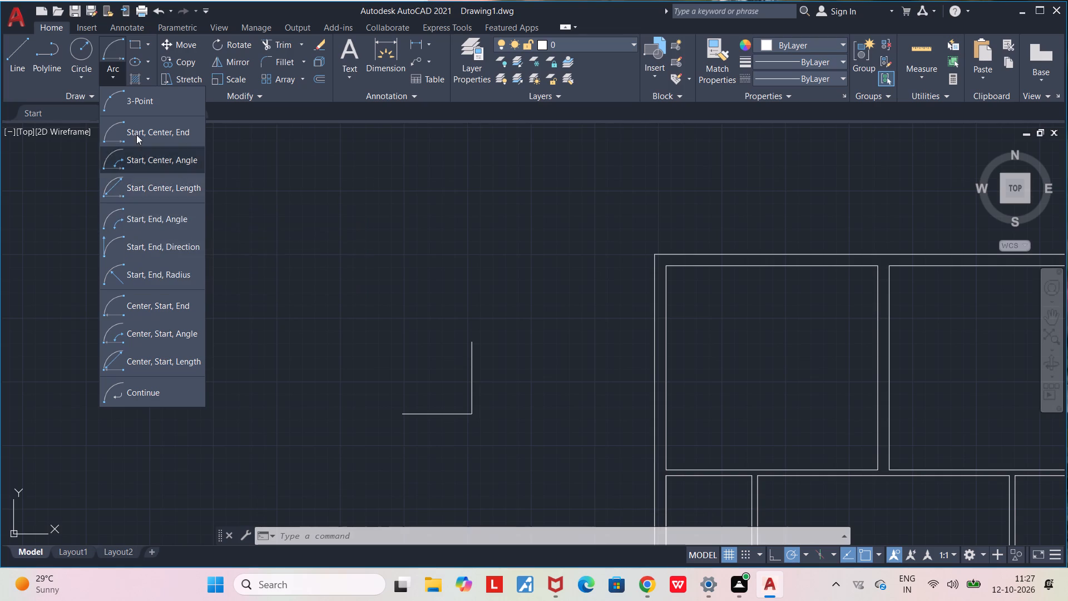
pyautogui.click(128, 93)
pyautogui.click(405, 413)
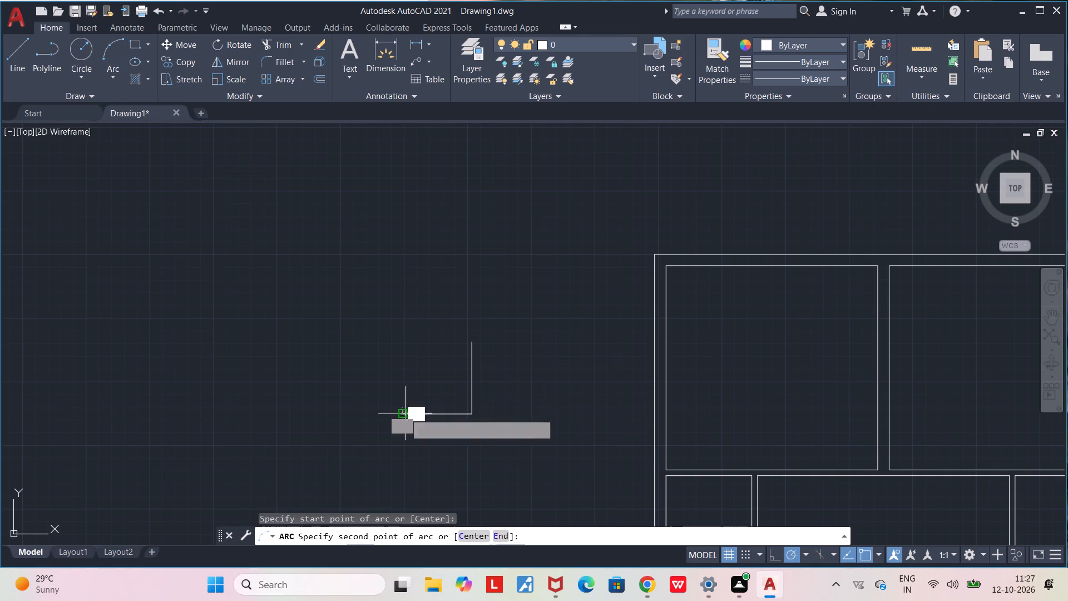
pyautogui.click(470, 343)
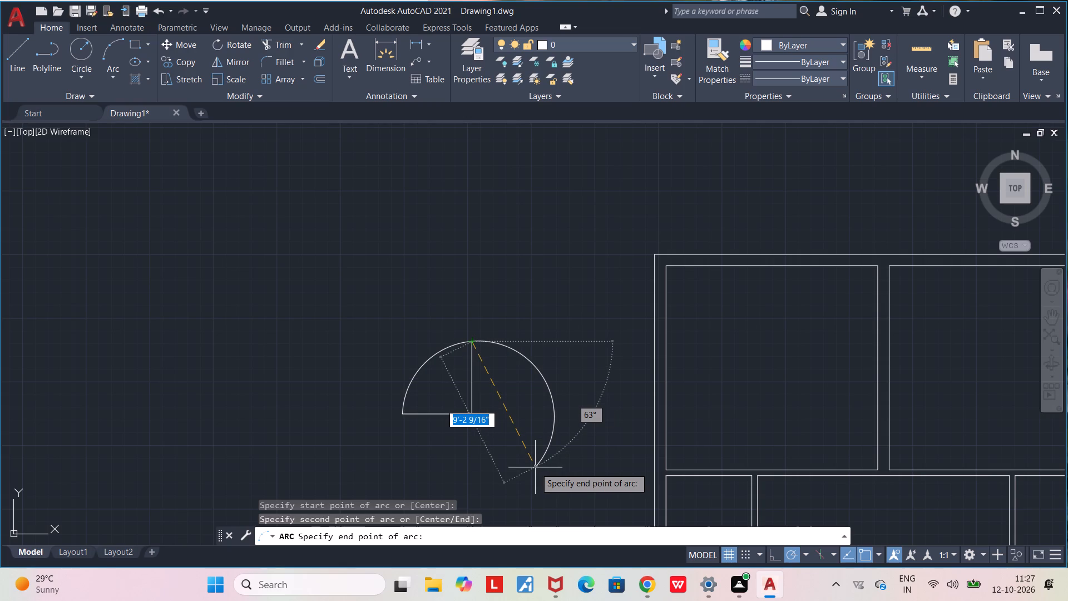
pyautogui.click(535, 467)
# Trim off the arc portion beyond the vertical line, leaving only the door swing between the two lines' free ends.
pyautogui.press('t')
pyautogui.press('r')
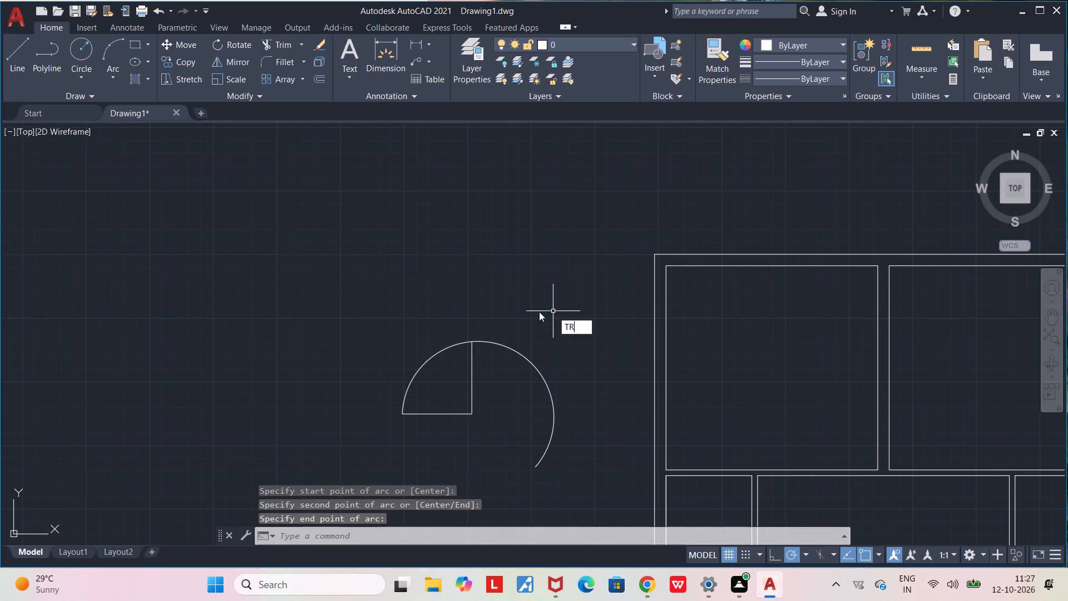
pyautogui.press('Return')
pyautogui.click(500, 344)
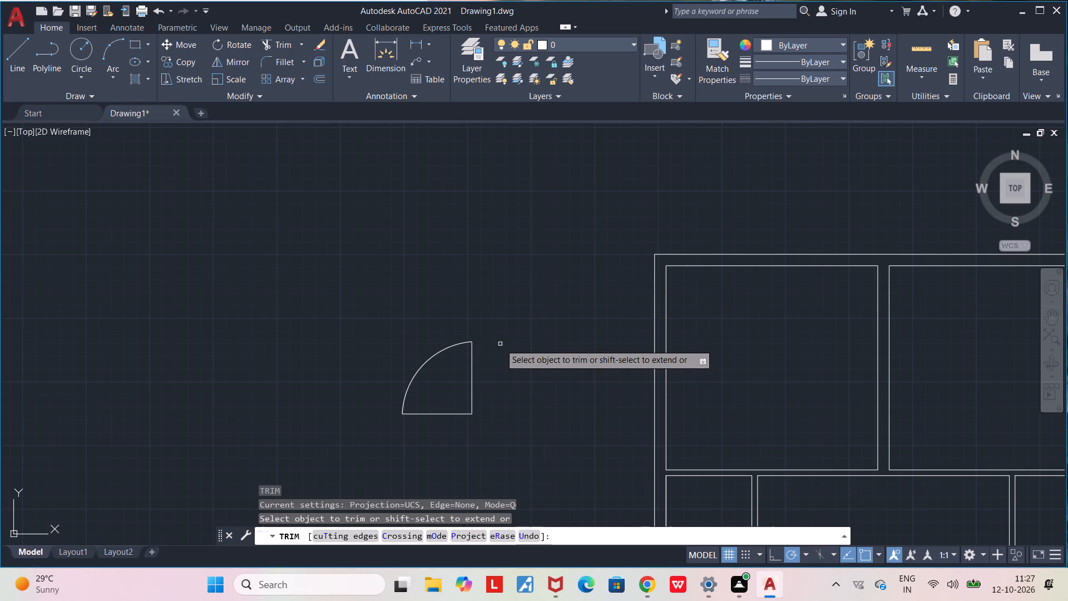
pyautogui.press('BackSpace')
pyautogui.press('BackSpace')
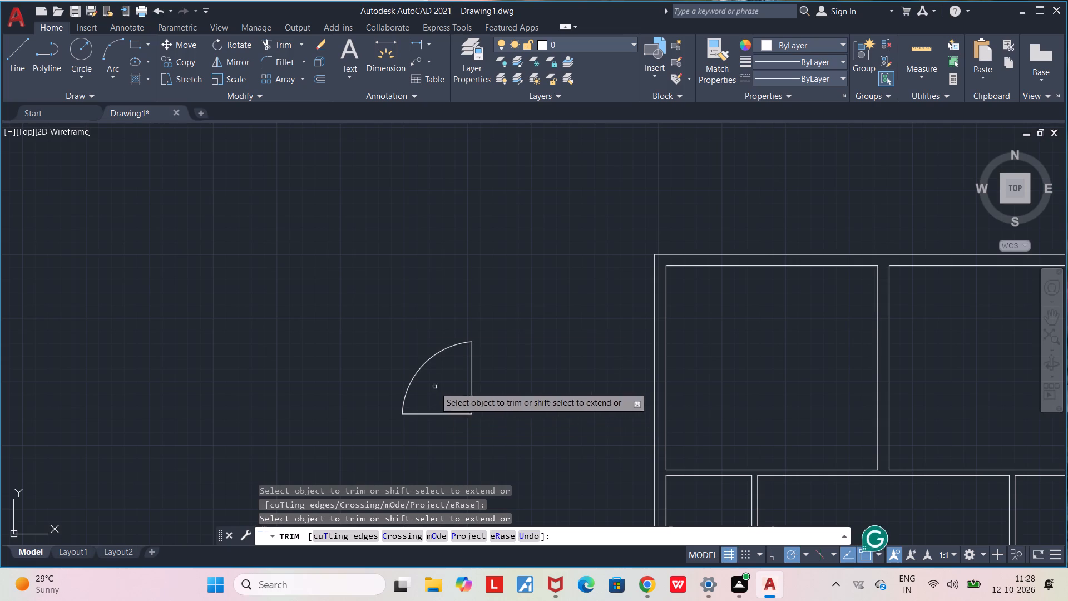
pyautogui.click(283, 249)
pyautogui.press('Escape')
pyautogui.press('Escape')
# Move the whole door swing symbol by its hinge corner into the plan, at the base of the wall dividing the two upper rooms.
pyautogui.click(283, 249)
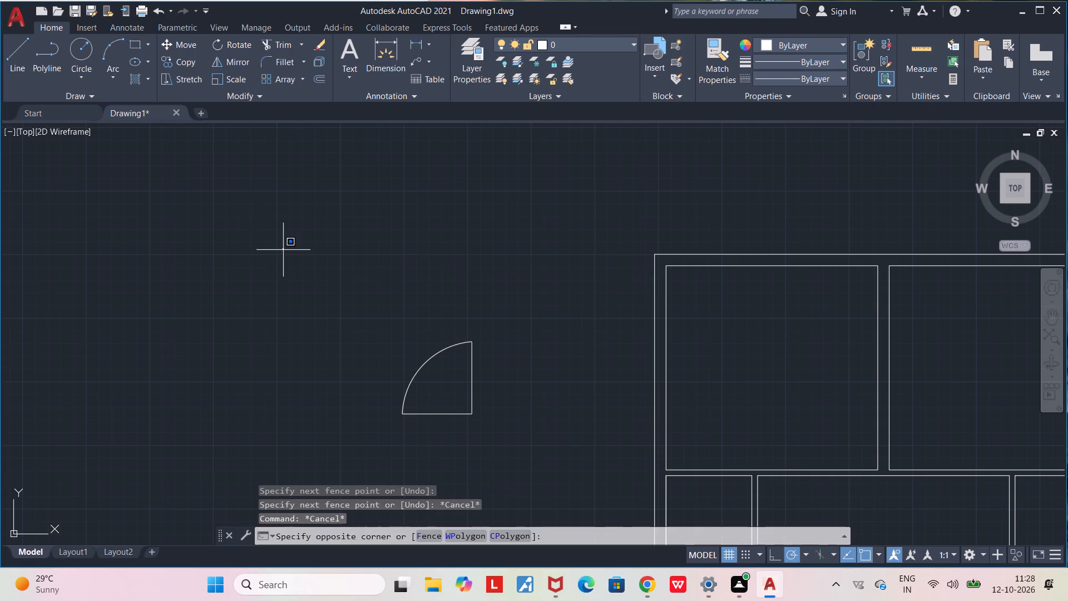
pyautogui.click(492, 474)
pyautogui.rightClick(460, 415)
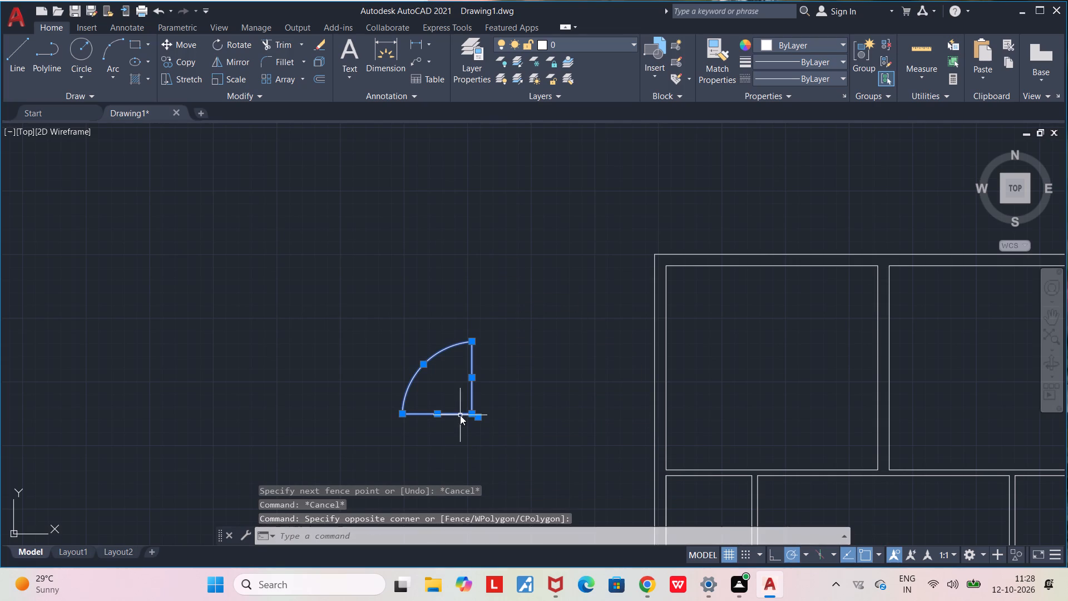
pyautogui.click(512, 196)
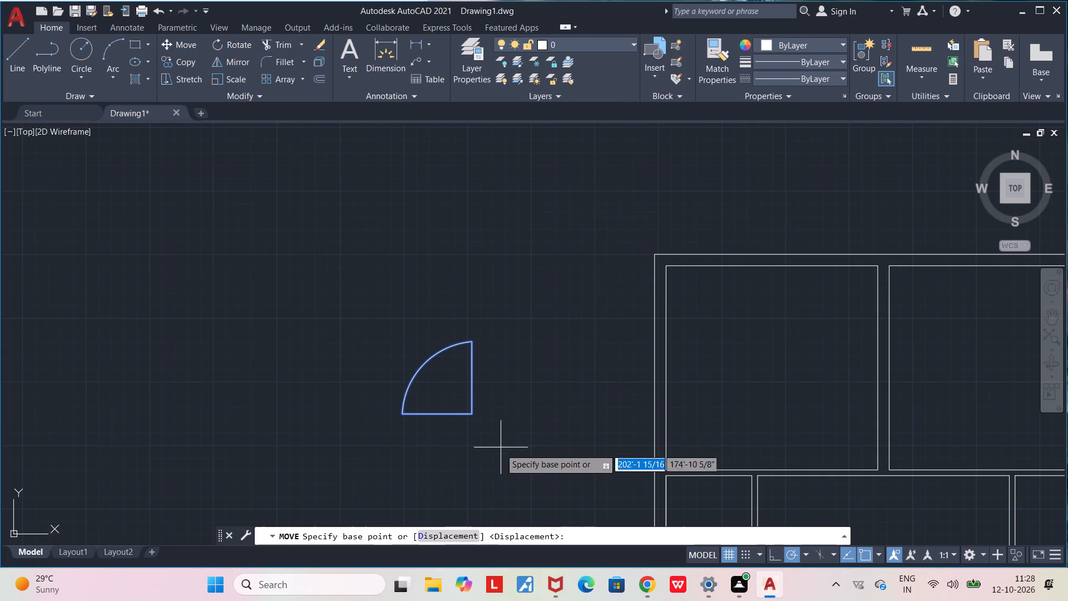
pyautogui.click(473, 412)
pyautogui.scroll(-2, 607, 400)
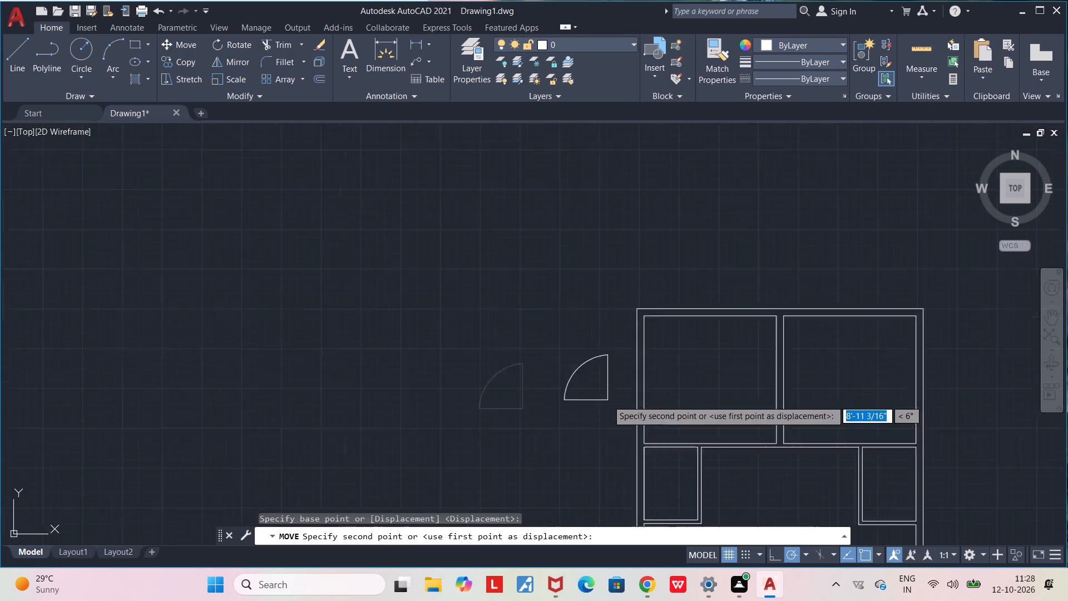
pyautogui.scroll(-1, 607, 400)
pyautogui.moveTo(649, 386); pyautogui.dragTo(406, 338, button='middle')
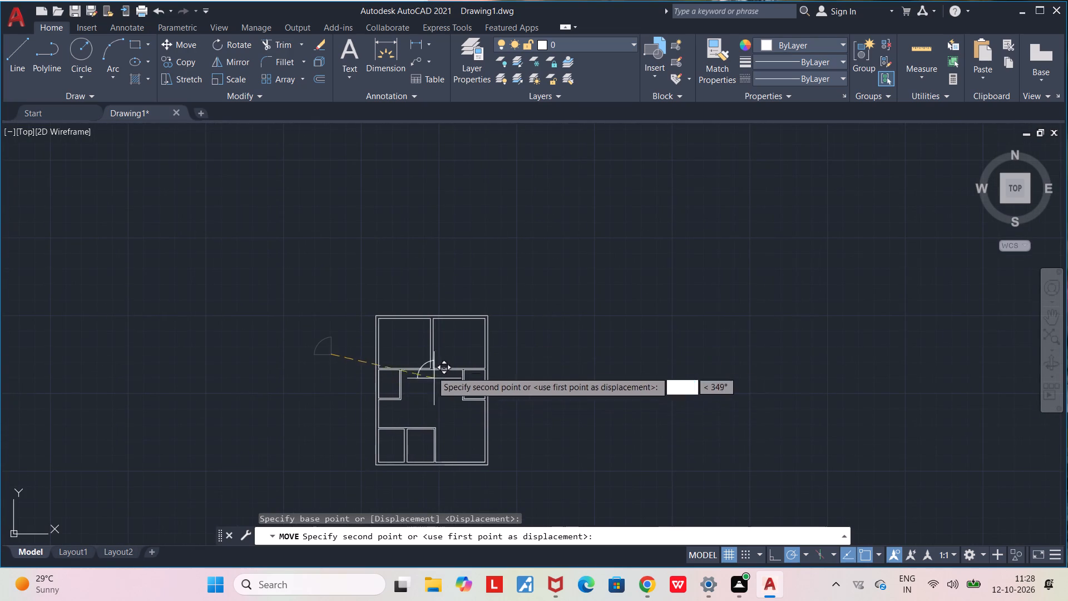
pyautogui.scroll(6, 420, 357)
pyautogui.moveTo(441, 412); pyautogui.dragTo(360, 282, button='middle')
pyautogui.scroll(-2, 360, 282)
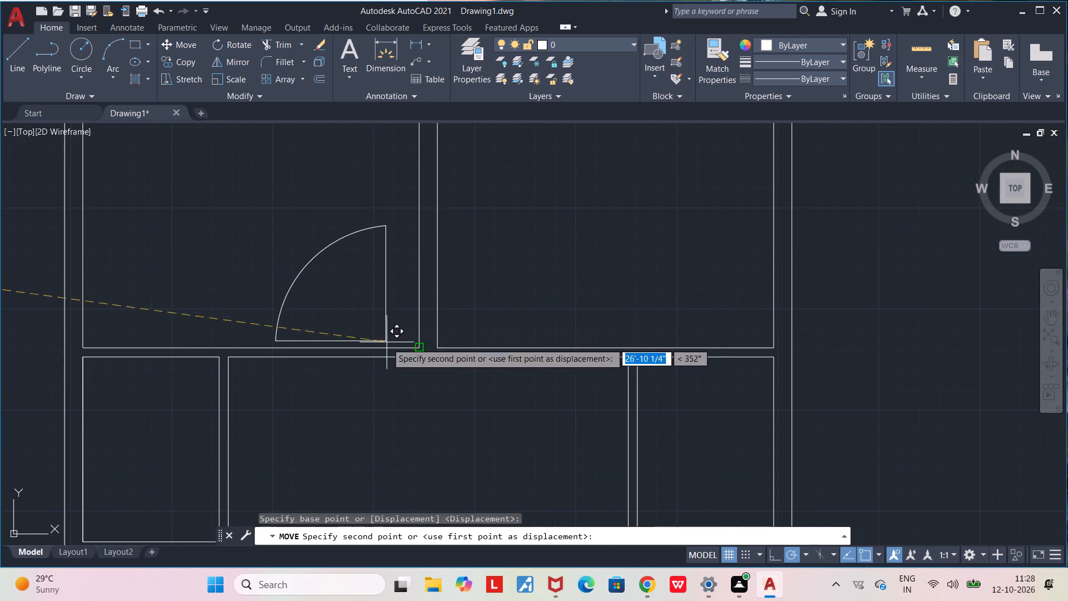
pyautogui.click(418, 358)
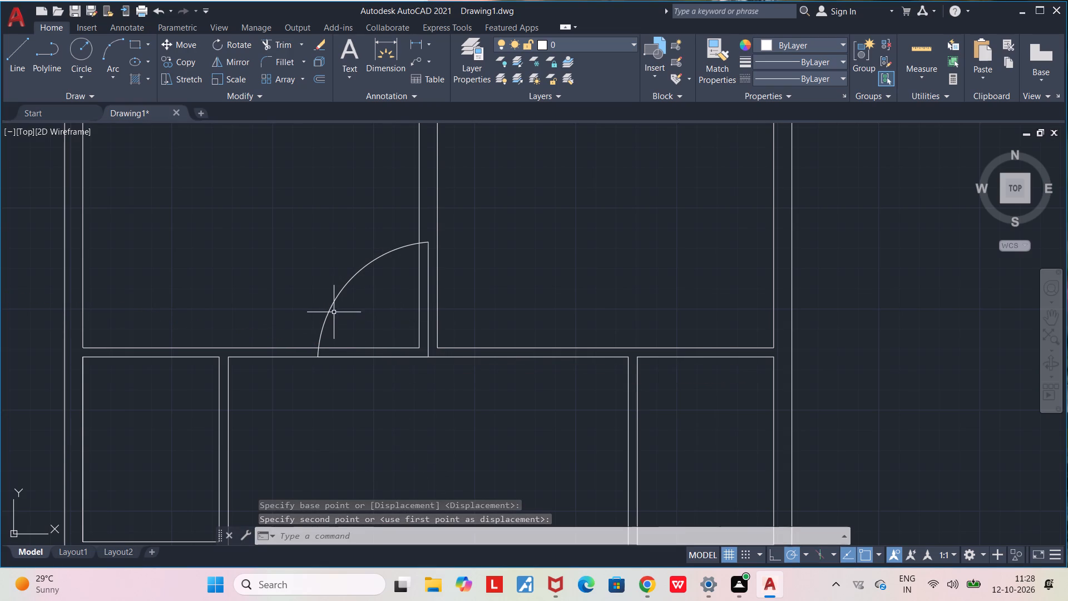
# Move the door symbol so its hinge corner meets the lower wall line, in line with the dividing wall's left face.
pyautogui.click(317, 228)
pyautogui.click(446, 406)
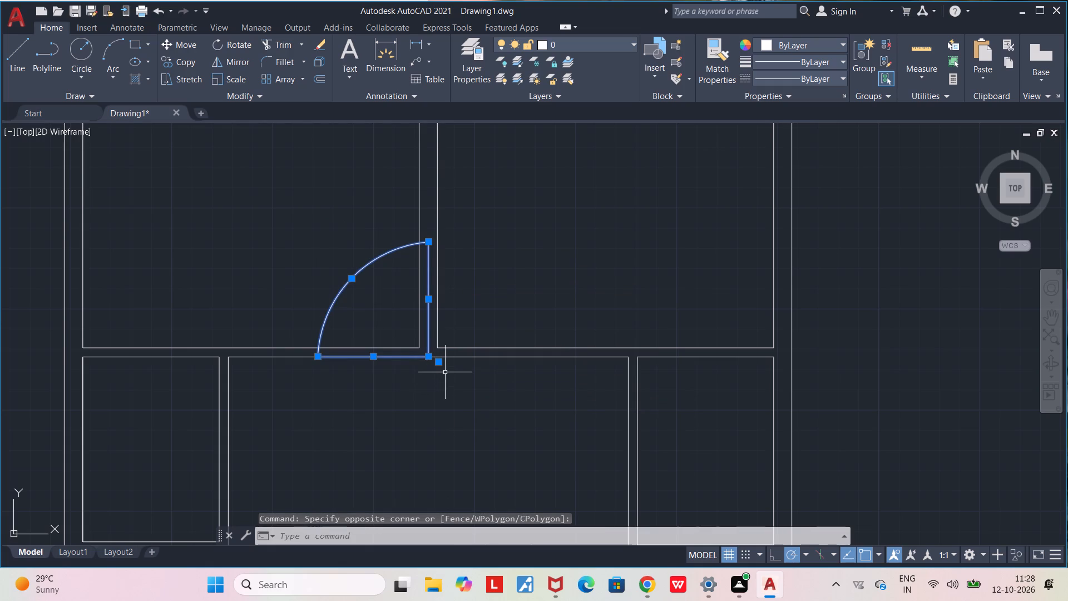
pyautogui.press('Left')
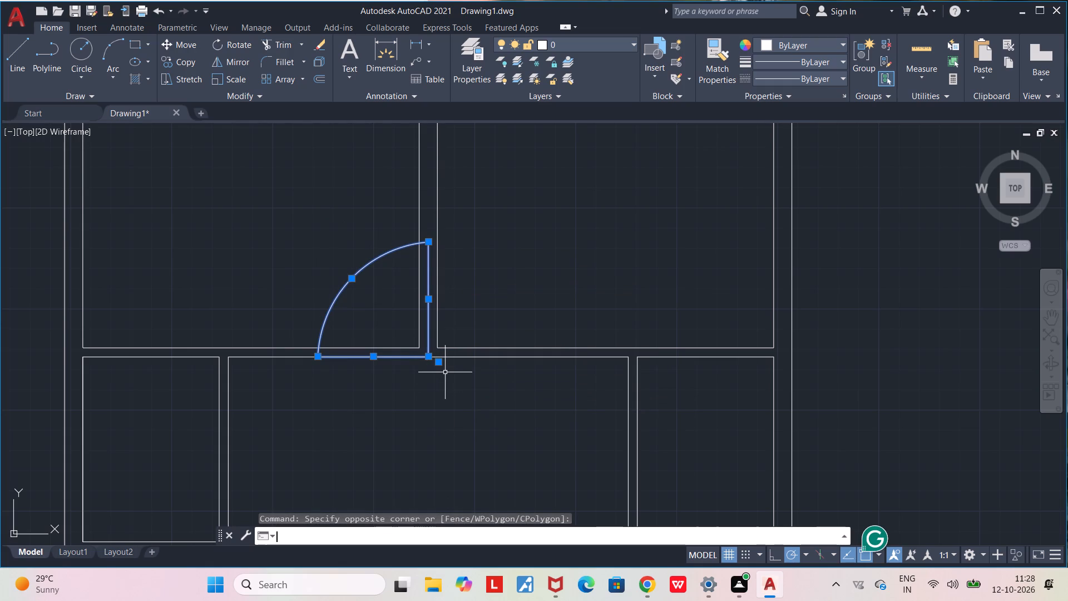
pyautogui.press('m')
pyautogui.press('Return')
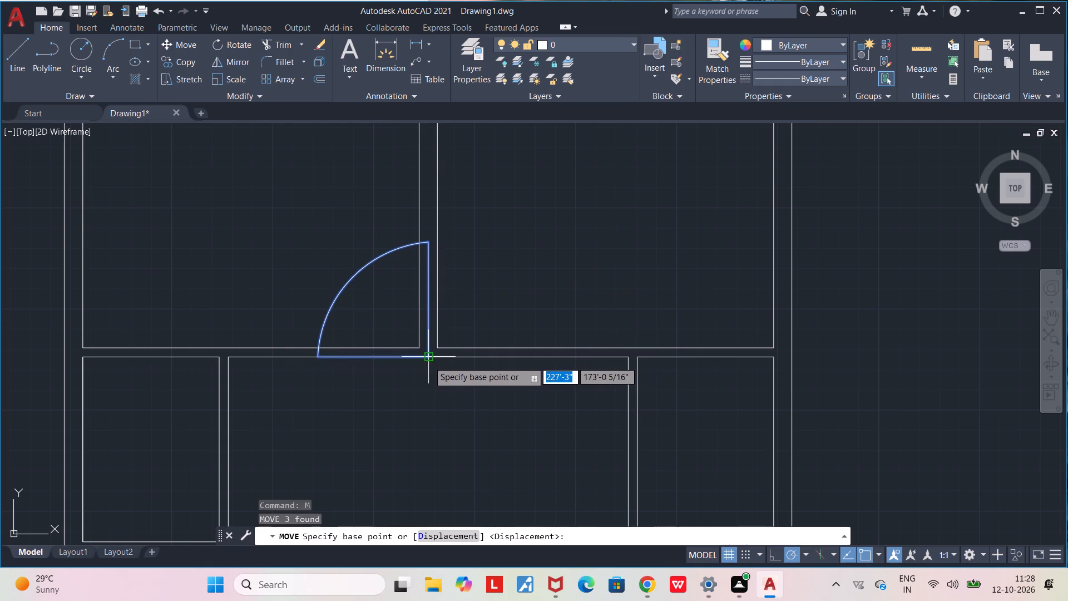
pyautogui.click(429, 357)
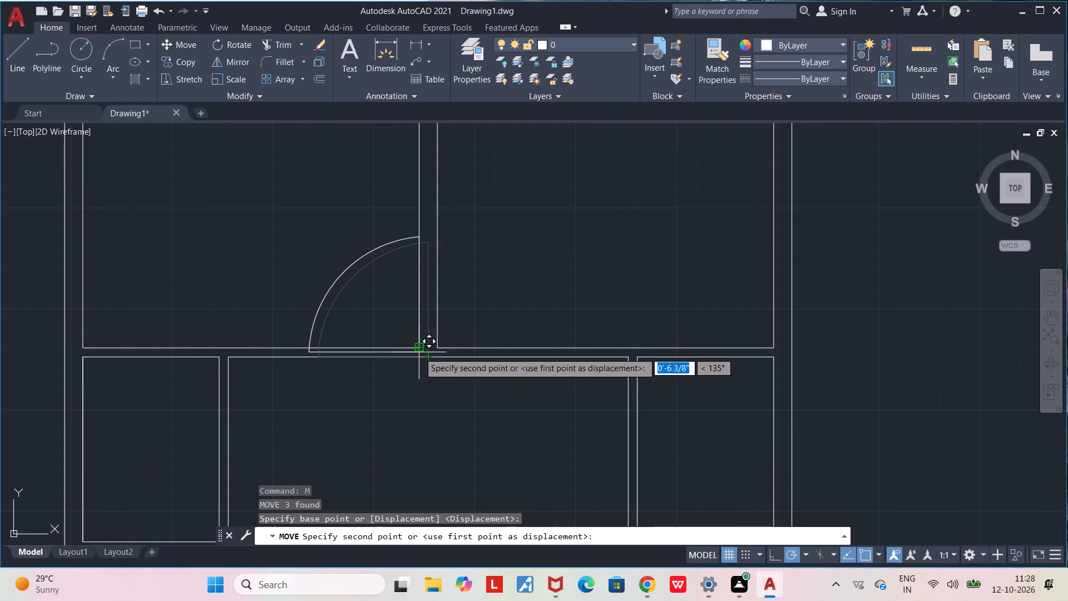
pyautogui.click(417, 354)
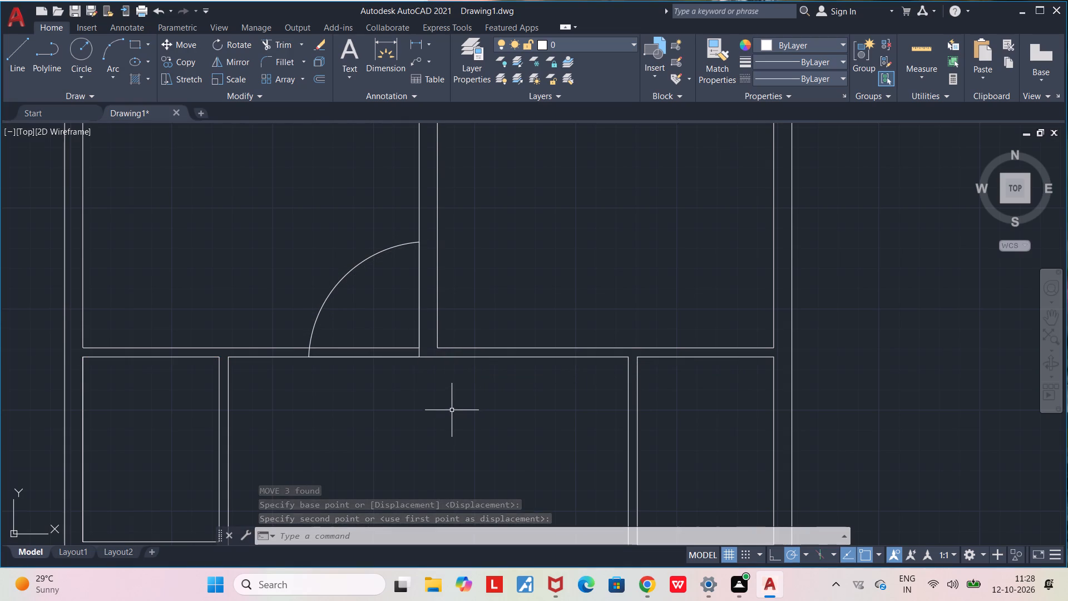
# Trim out the upper wall line between the door's arc and the dividing wall to start the door opening.
pyautogui.write('TR')
pyautogui.press('Return')
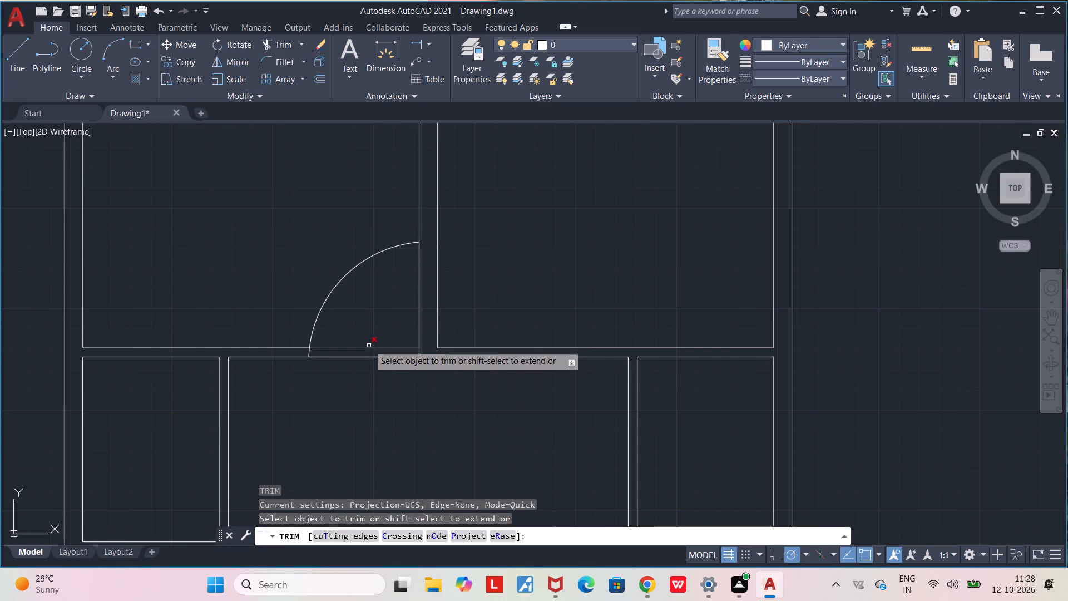
pyautogui.click(371, 347)
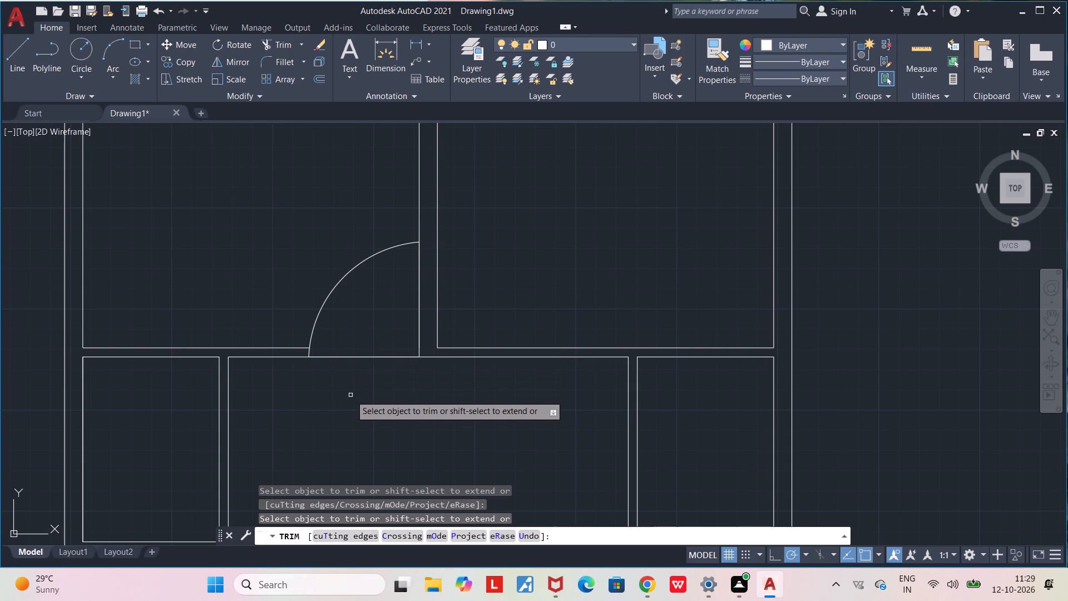
pyautogui.press('Escape')
# Move the door symbol straight up about 2 3/16" so its base line sits midway within the wall thickness.
pyautogui.click(301, 214)
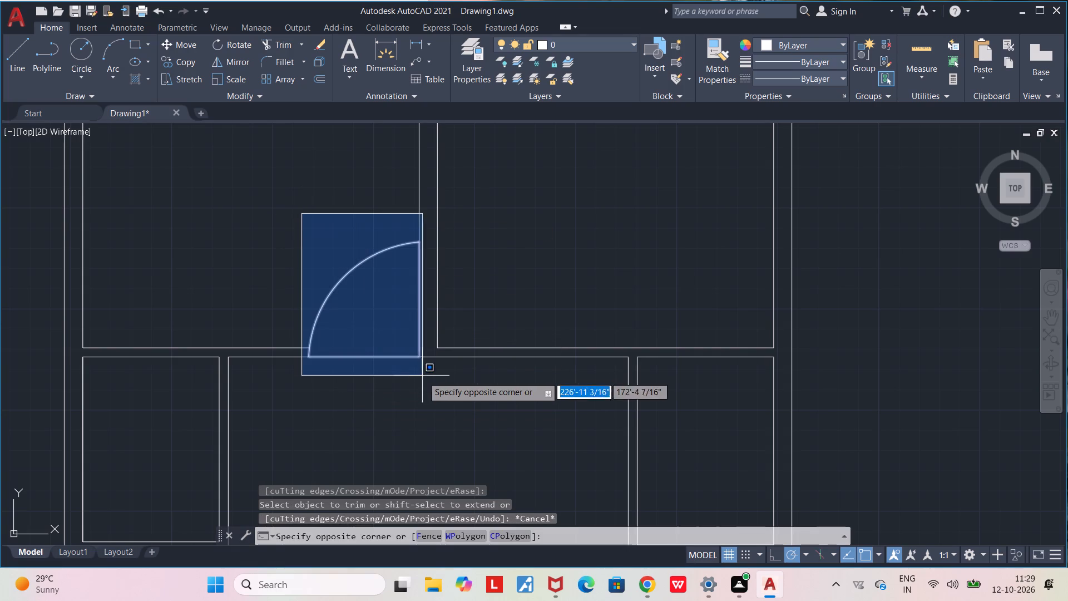
pyautogui.click(424, 382)
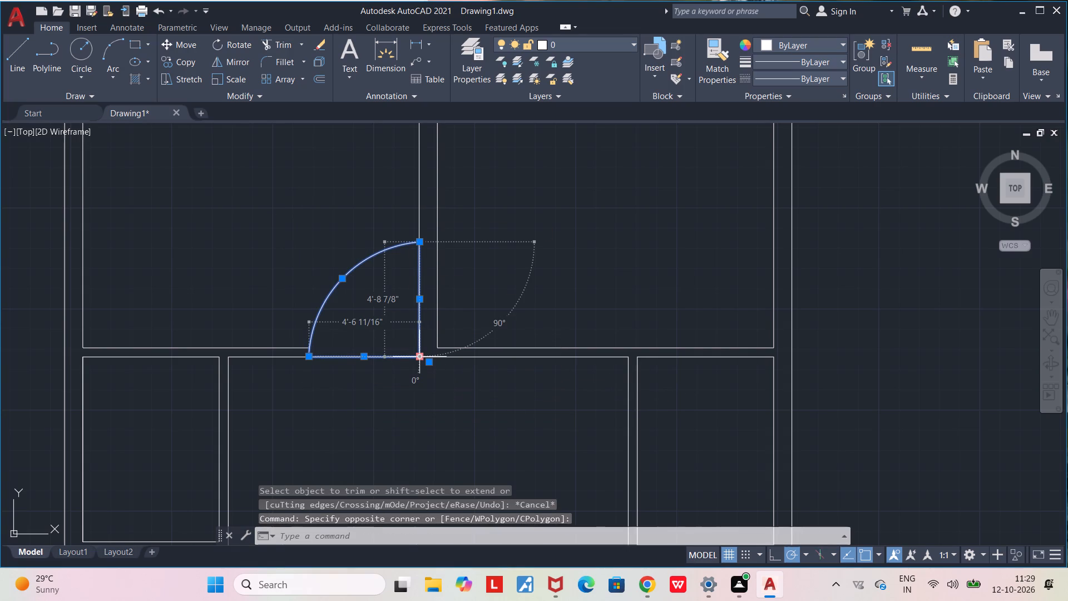
pyautogui.press('m')
pyautogui.press('Return')
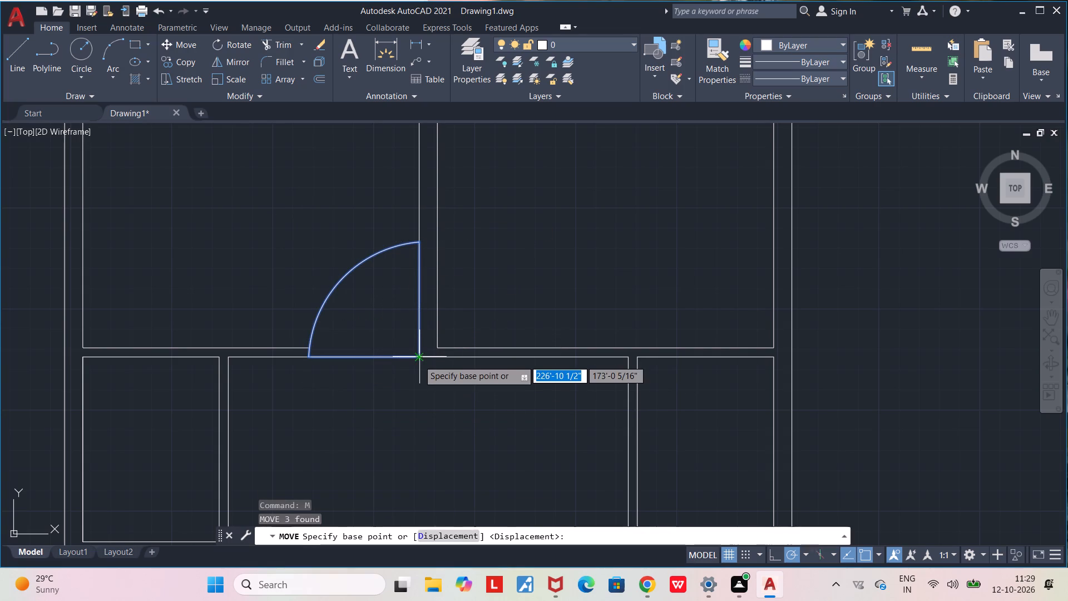
pyautogui.click(418, 358)
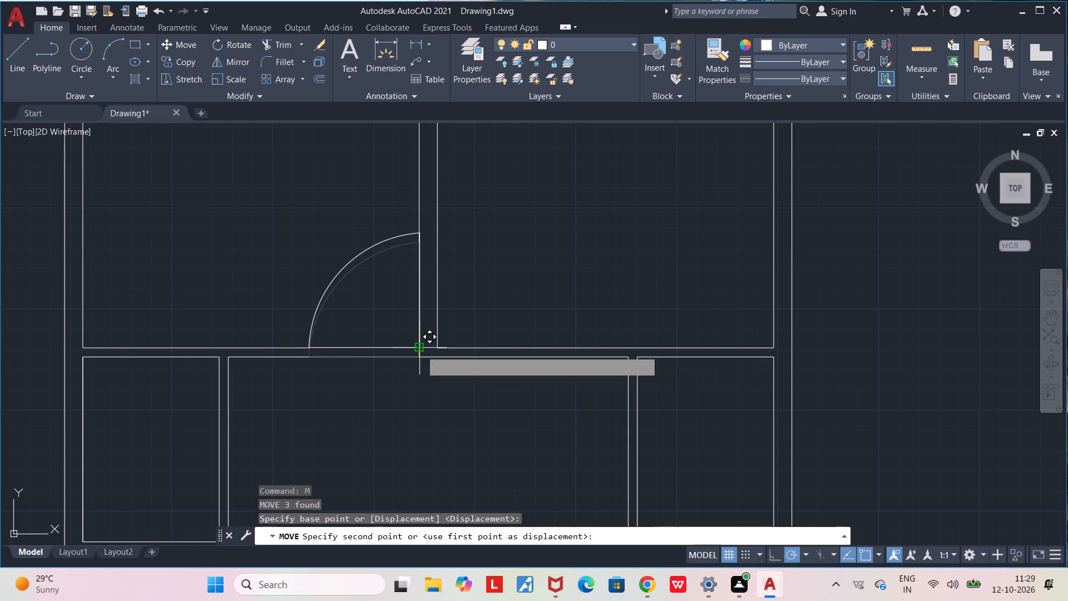
pyautogui.scroll(2, 421, 354)
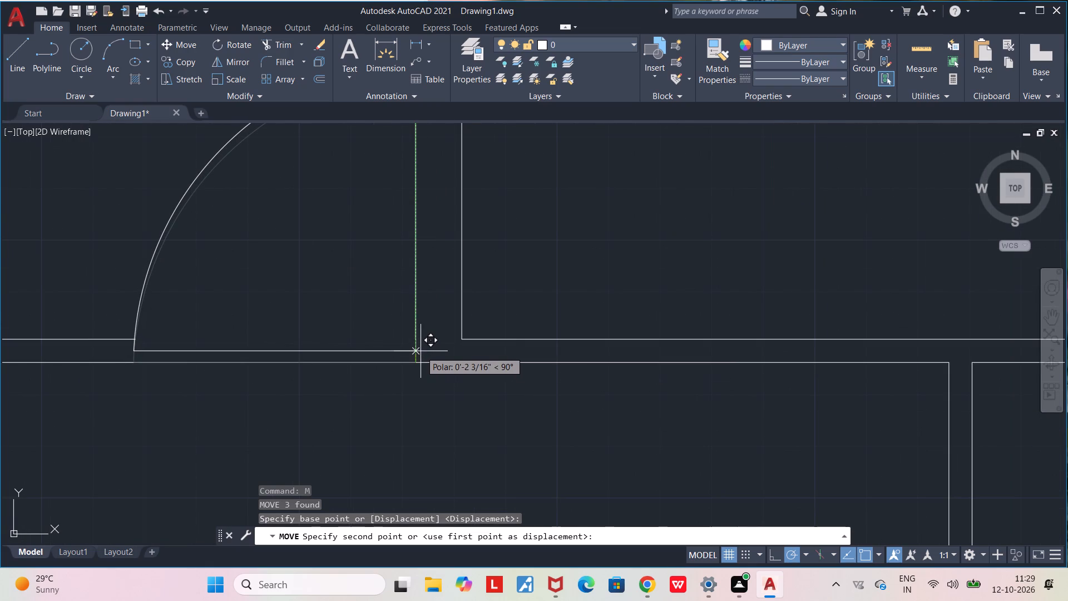
pyautogui.click(421, 351)
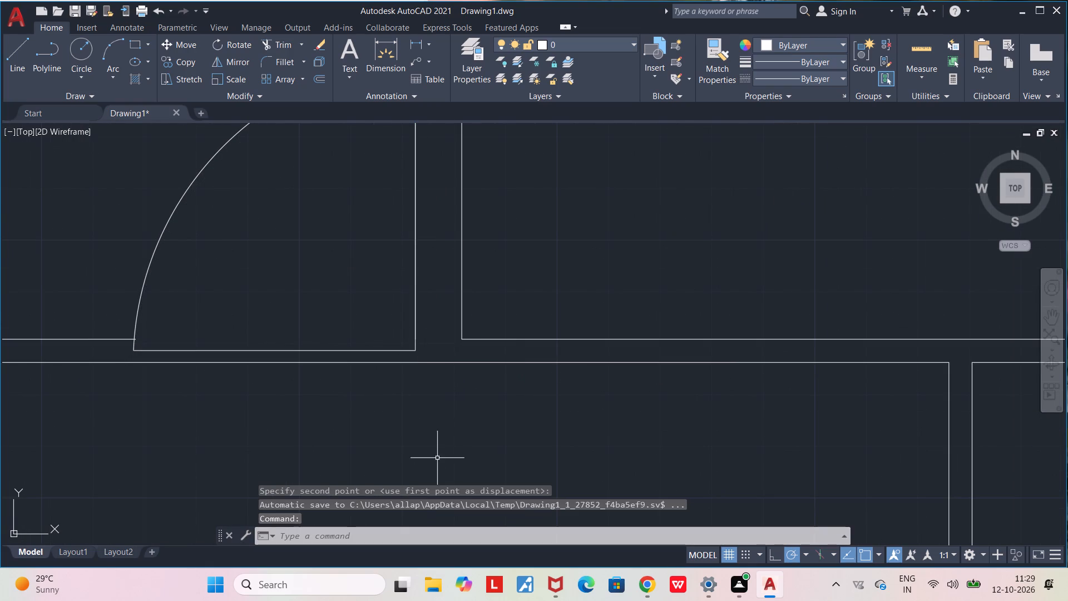
pyautogui.press('Escape')
# Draw two lines across the wall at the arc's lower end: a slanted one up to the arc and a vertical one back down.
pyautogui.scroll(-1, 428, 445)
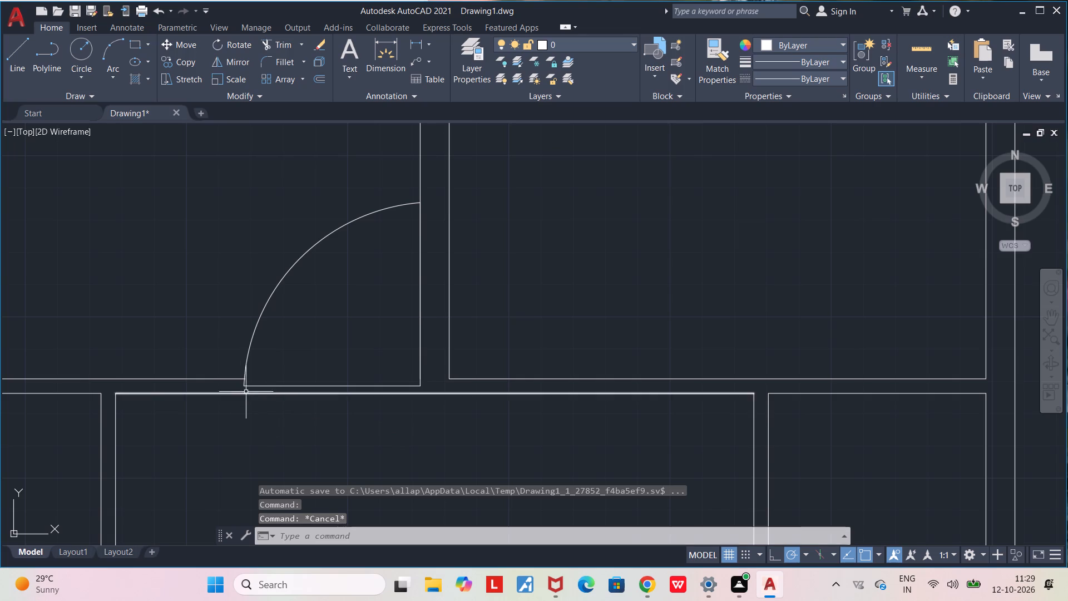
pyautogui.scroll(5, 234, 382)
pyautogui.moveTo(264, 398); pyautogui.dragTo(354, 334, button='middle')
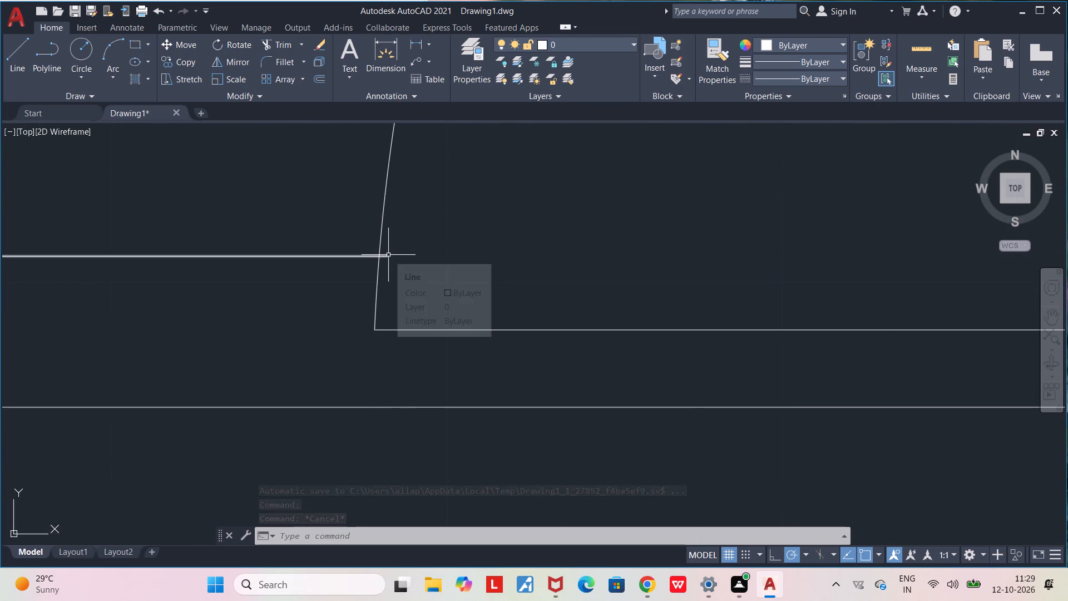
pyautogui.press('l')
pyautogui.press('Return')
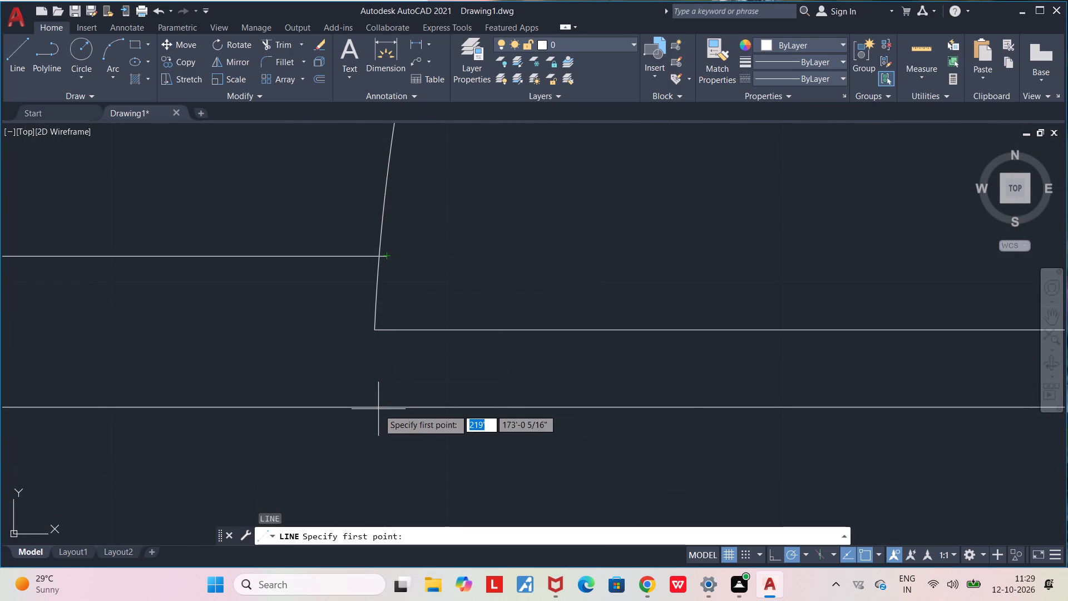
pyautogui.click(388, 407)
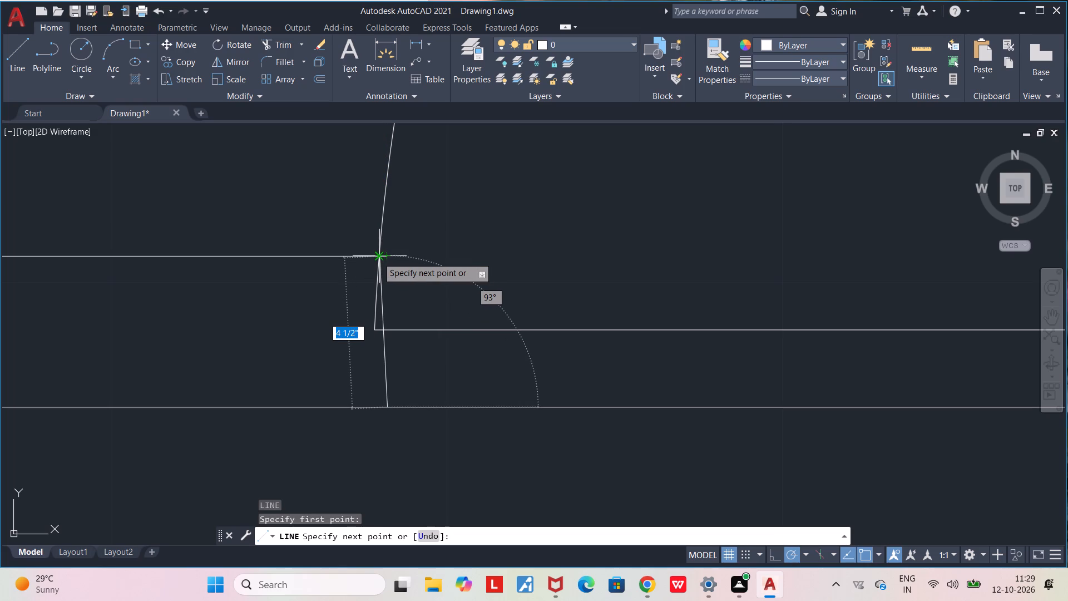
pyautogui.click(378, 257)
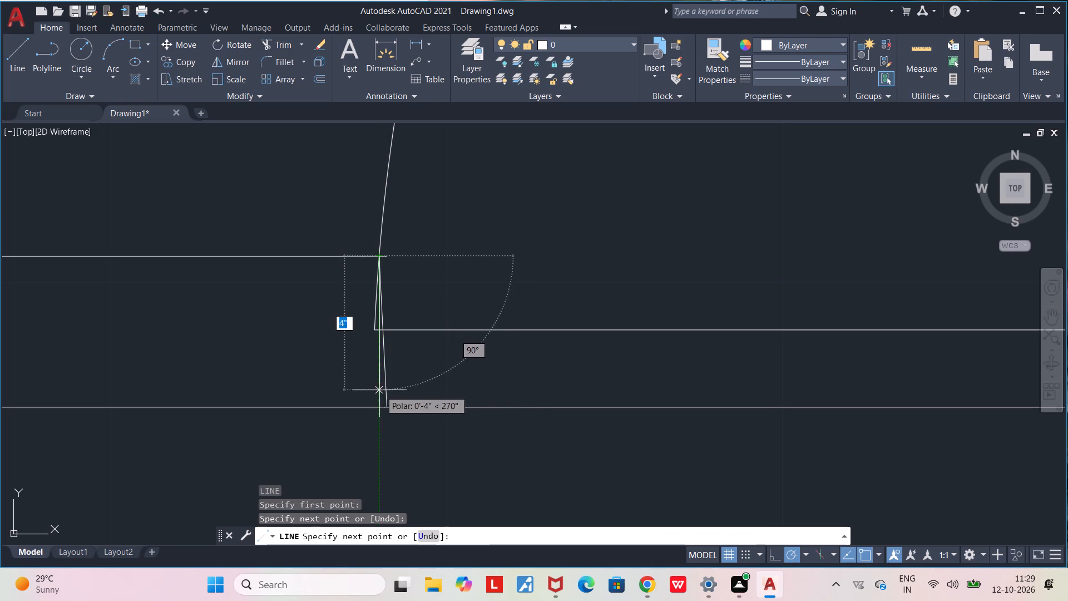
pyautogui.click(374, 407)
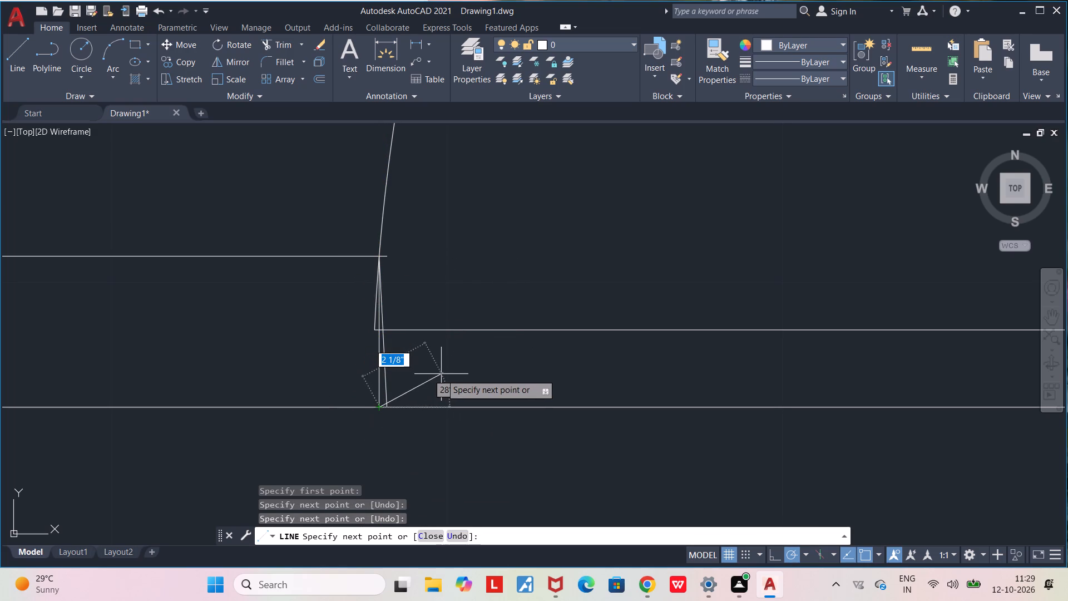
pyautogui.press('Escape')
pyautogui.press('Escape')
# Trim away the slanted line and the ends of the arc, door base line and upper wall line that overrun the vertical jamb line.
pyautogui.press('t')
pyautogui.press('r')
pyautogui.press('Return')
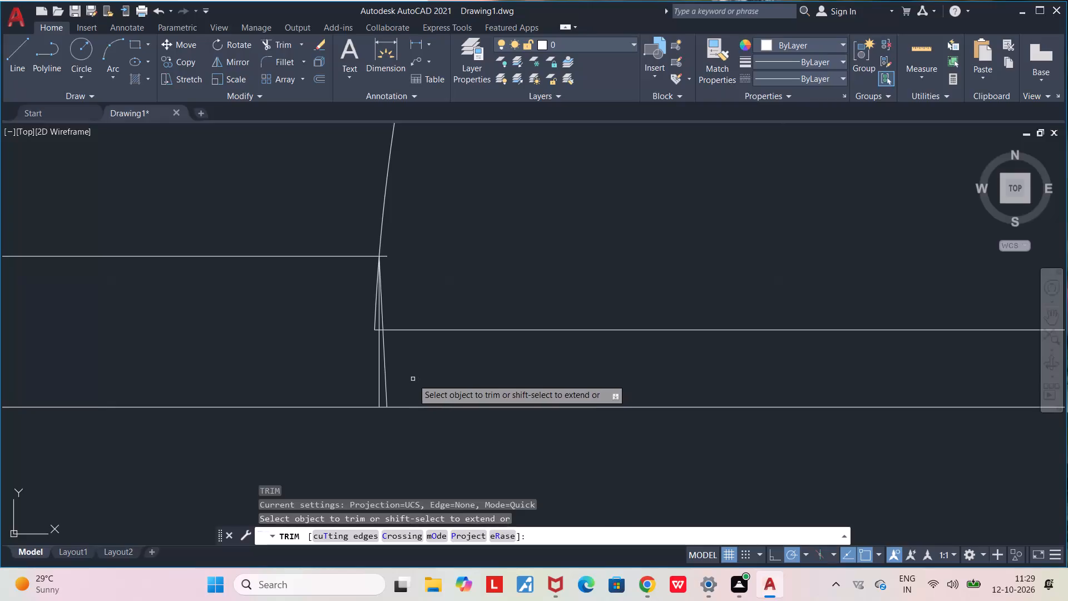
pyautogui.click(386, 380)
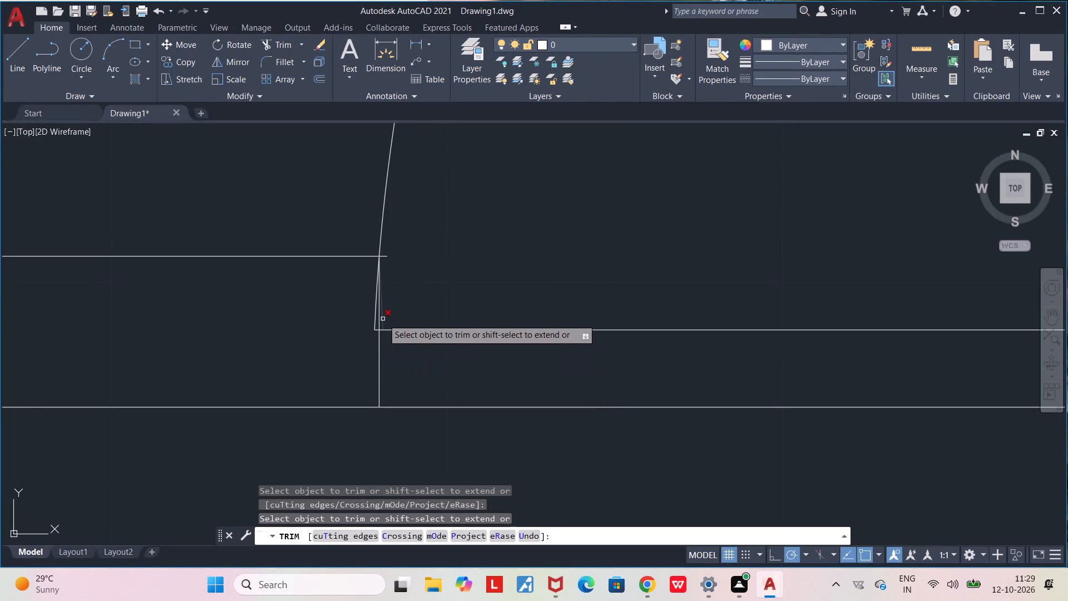
pyautogui.click(385, 319)
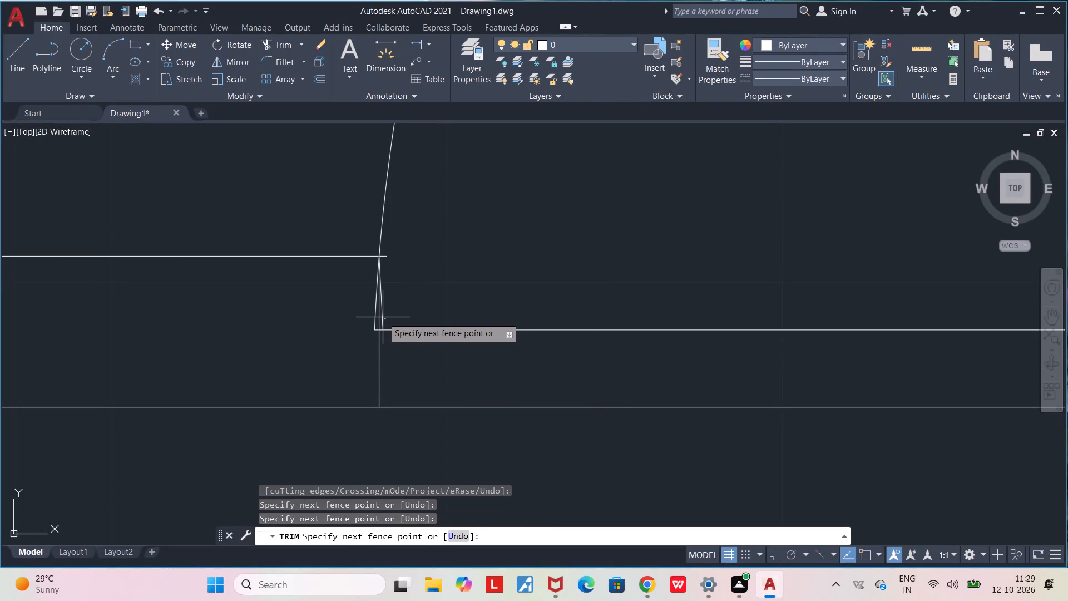
pyautogui.click(383, 317)
pyautogui.click(383, 312)
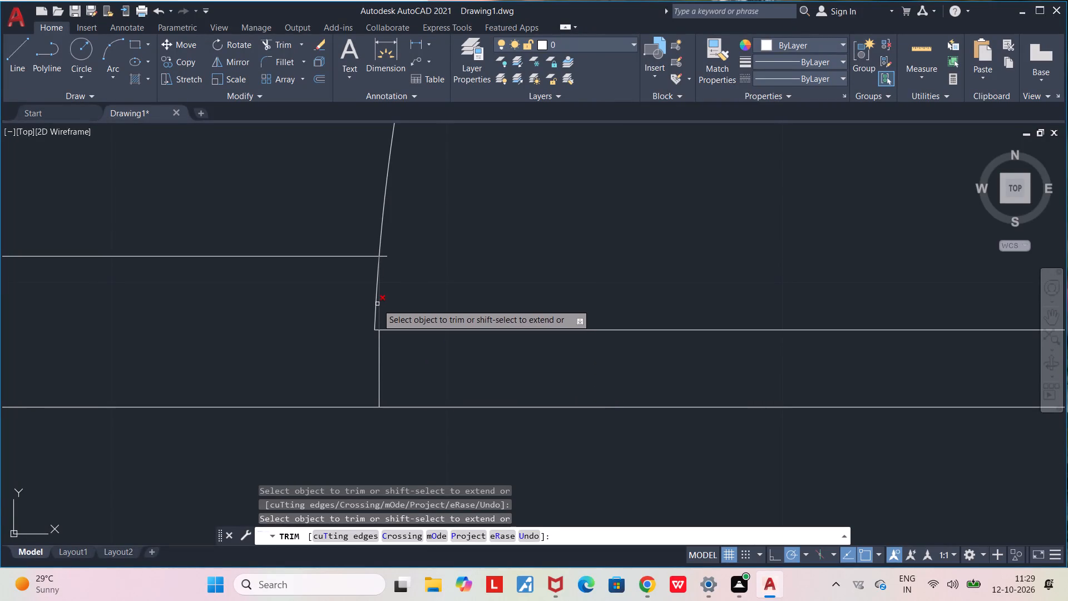
pyautogui.click(375, 302)
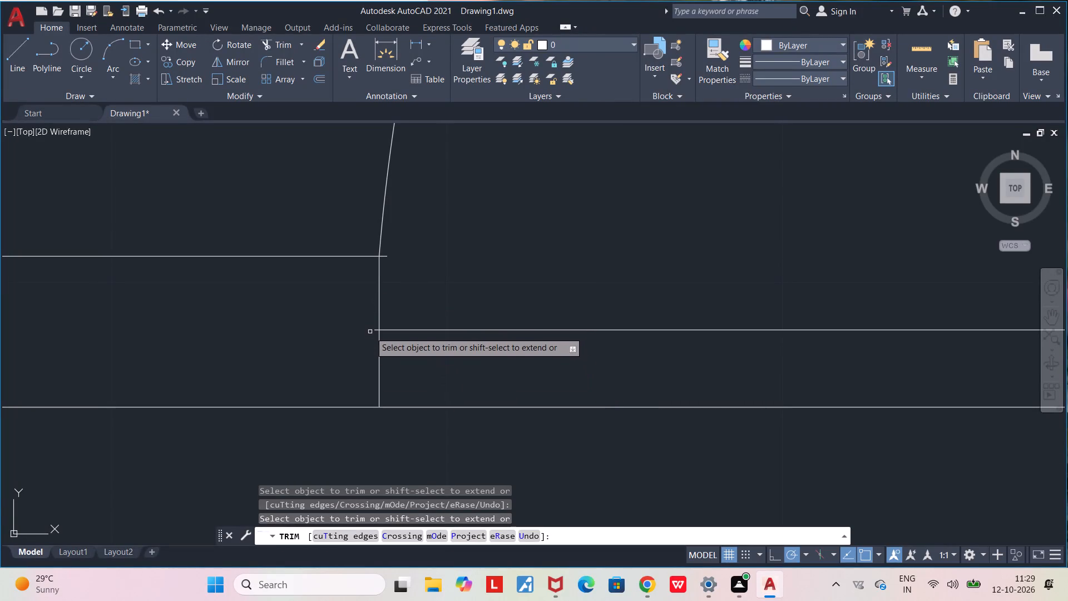
pyautogui.click(374, 331)
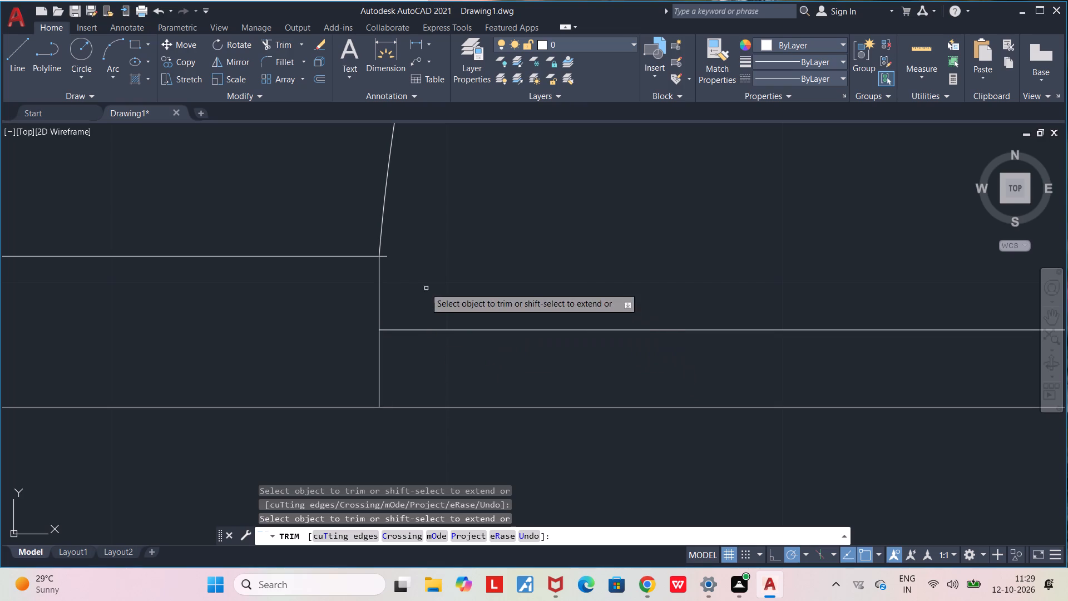
pyautogui.click(384, 255)
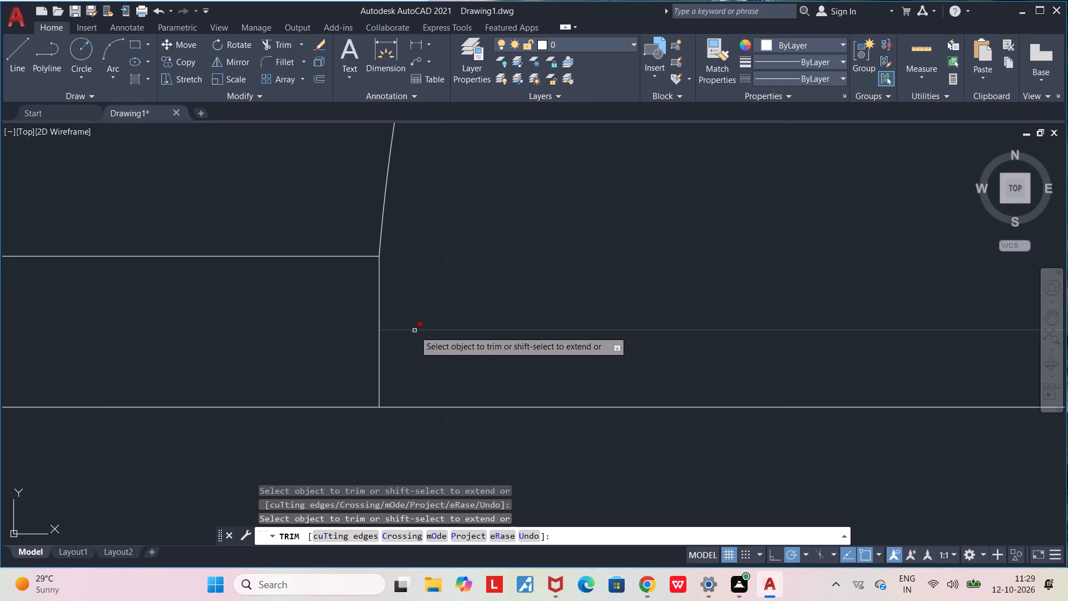
# Trim off the lower wall line running from the new jamb line past the door opening.
pyautogui.click(422, 408)
pyautogui.scroll(-1, 424, 408)
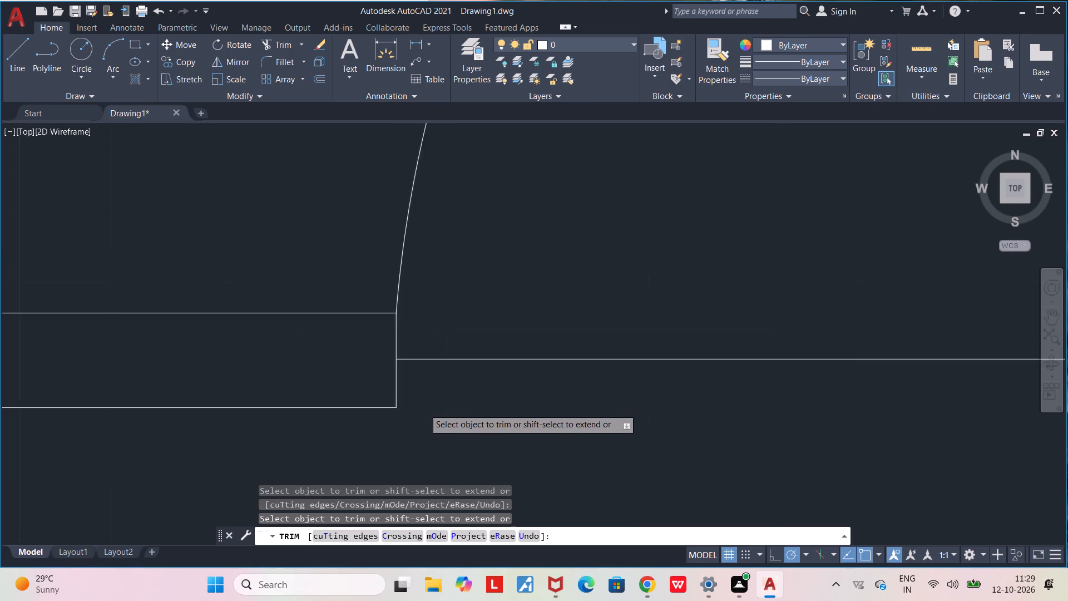
pyautogui.scroll(-3, 424, 408)
pyautogui.moveTo(449, 432); pyautogui.dragTo(290, 423, button='middle')
pyautogui.scroll(-3, 285, 423)
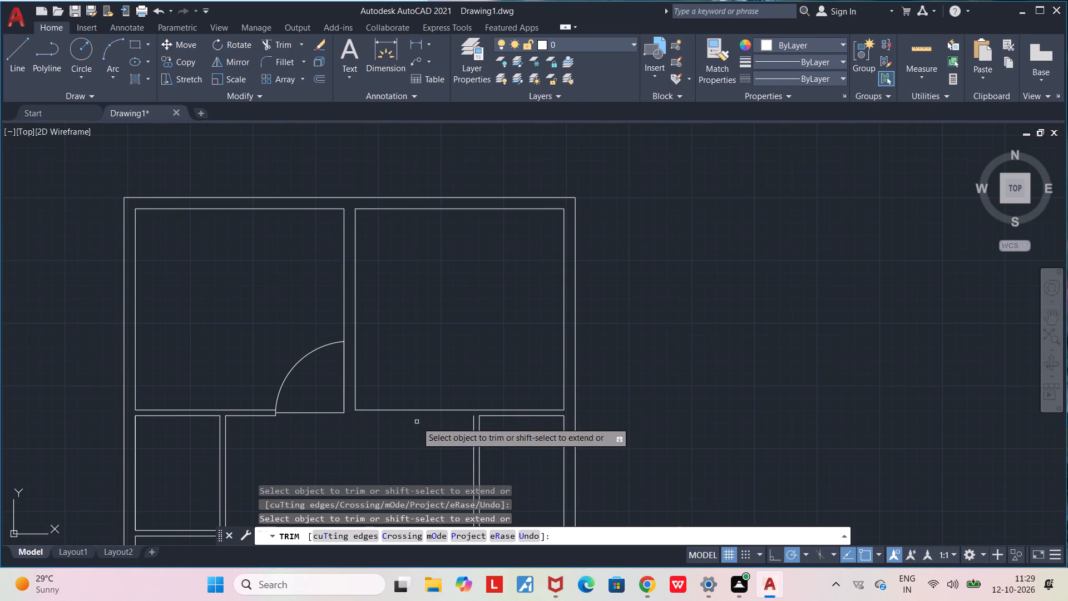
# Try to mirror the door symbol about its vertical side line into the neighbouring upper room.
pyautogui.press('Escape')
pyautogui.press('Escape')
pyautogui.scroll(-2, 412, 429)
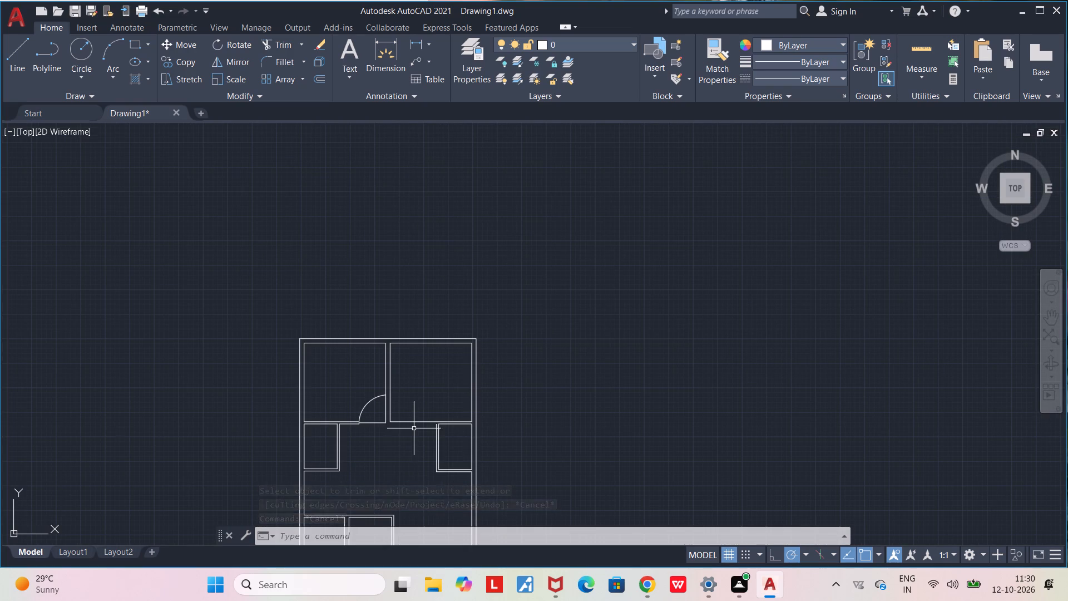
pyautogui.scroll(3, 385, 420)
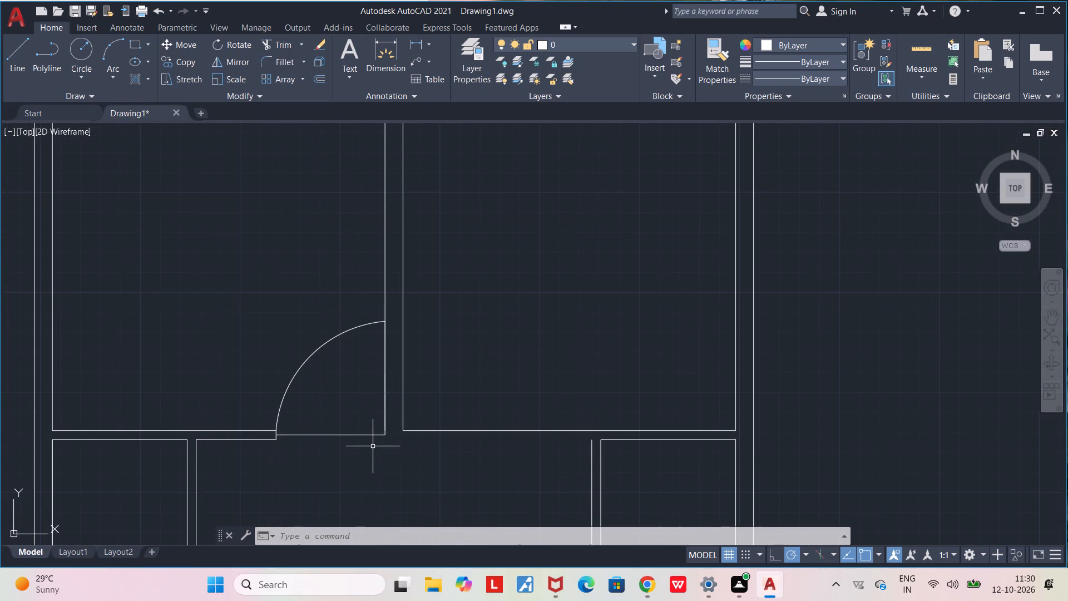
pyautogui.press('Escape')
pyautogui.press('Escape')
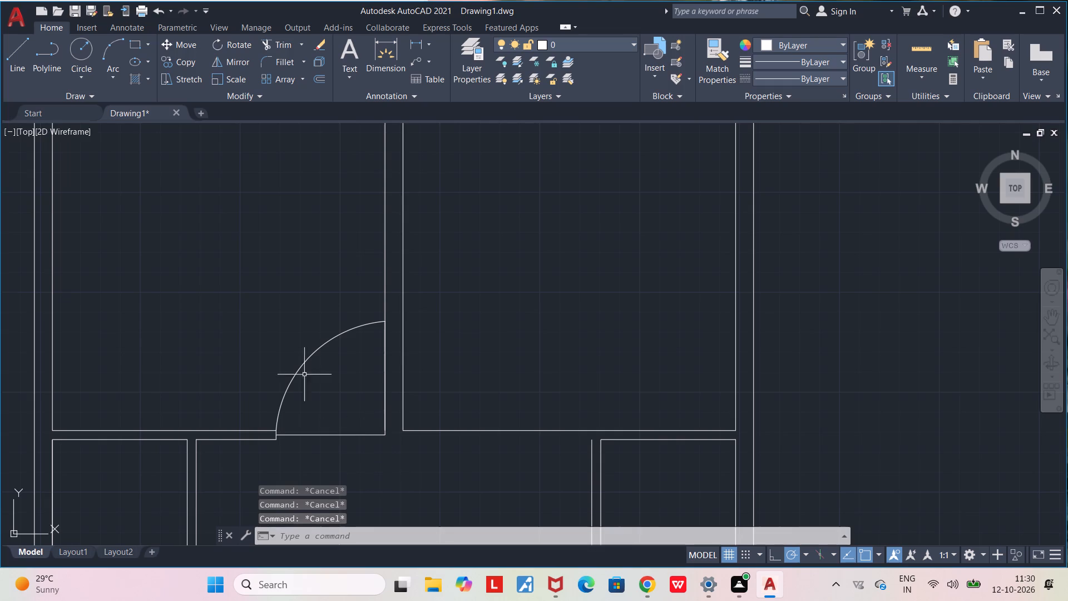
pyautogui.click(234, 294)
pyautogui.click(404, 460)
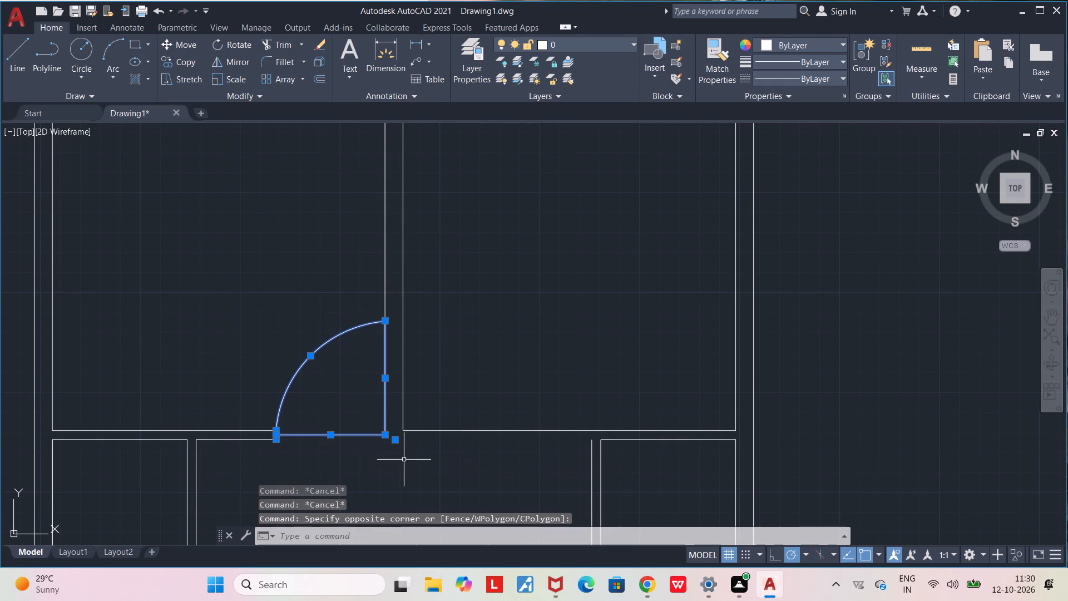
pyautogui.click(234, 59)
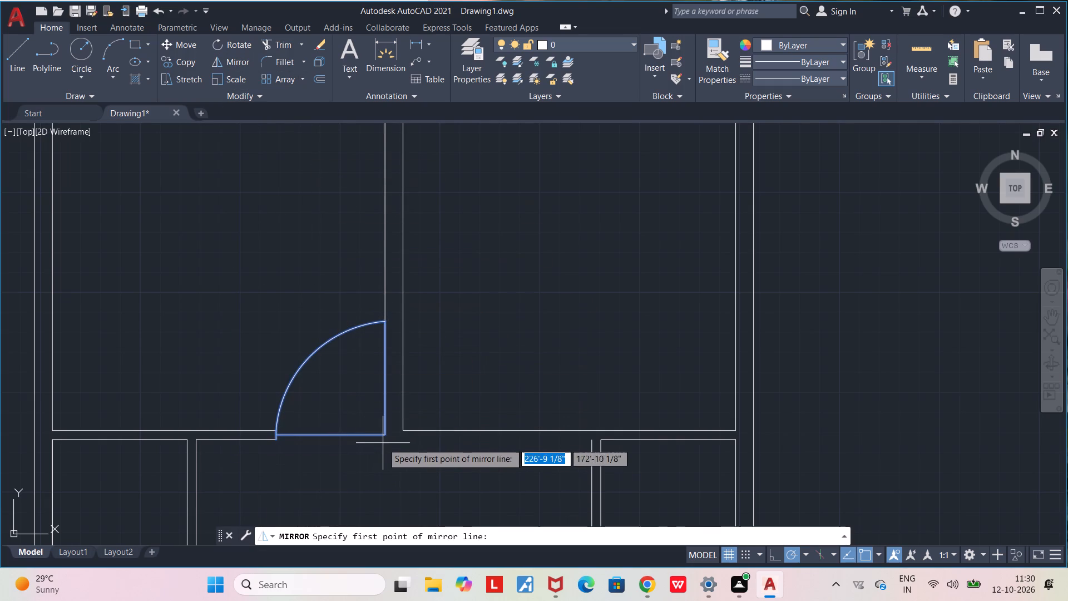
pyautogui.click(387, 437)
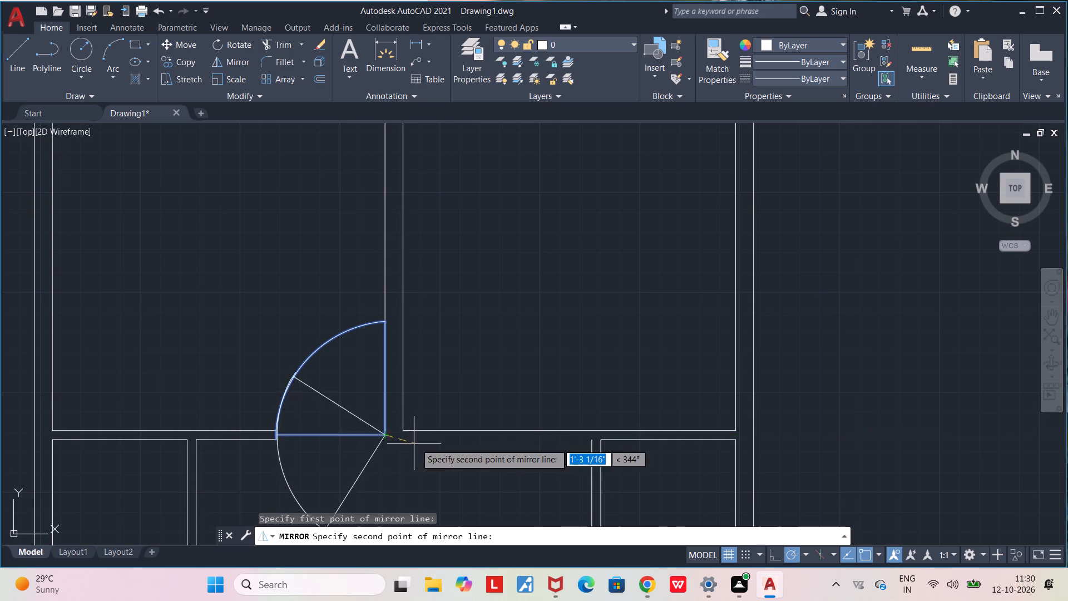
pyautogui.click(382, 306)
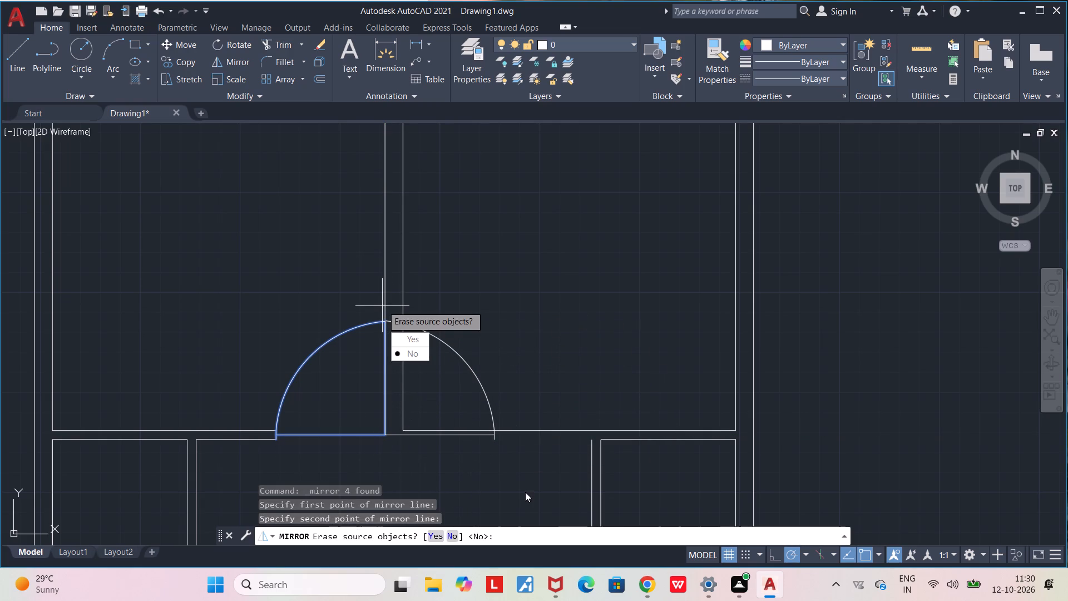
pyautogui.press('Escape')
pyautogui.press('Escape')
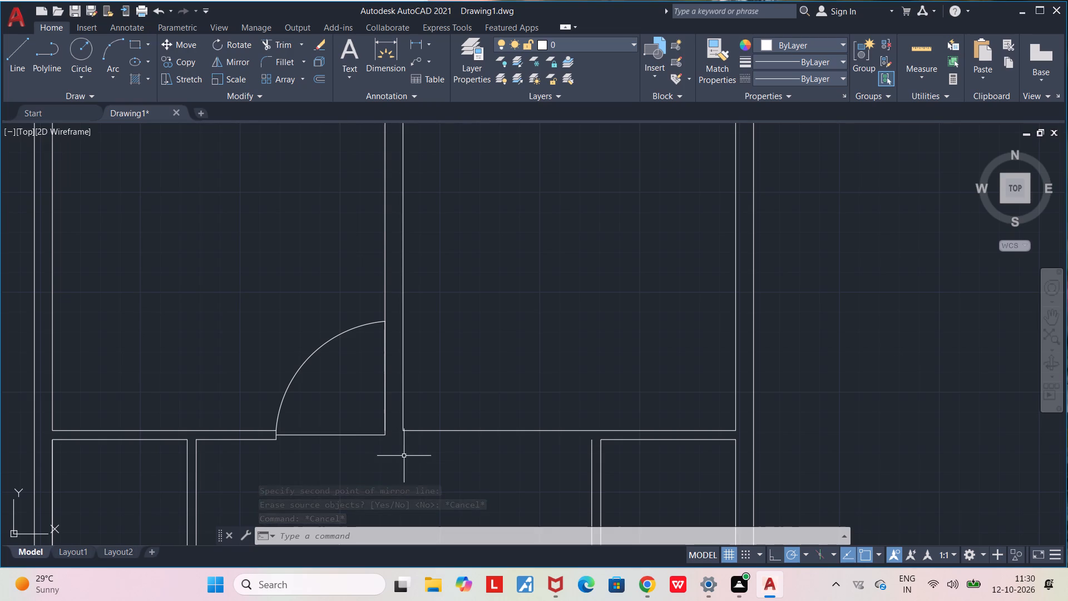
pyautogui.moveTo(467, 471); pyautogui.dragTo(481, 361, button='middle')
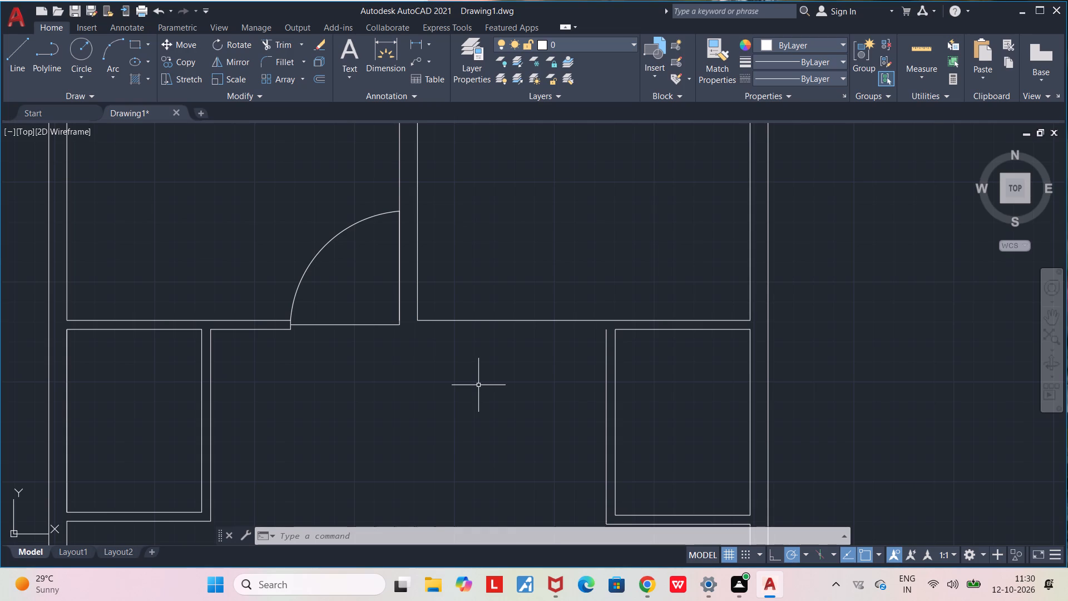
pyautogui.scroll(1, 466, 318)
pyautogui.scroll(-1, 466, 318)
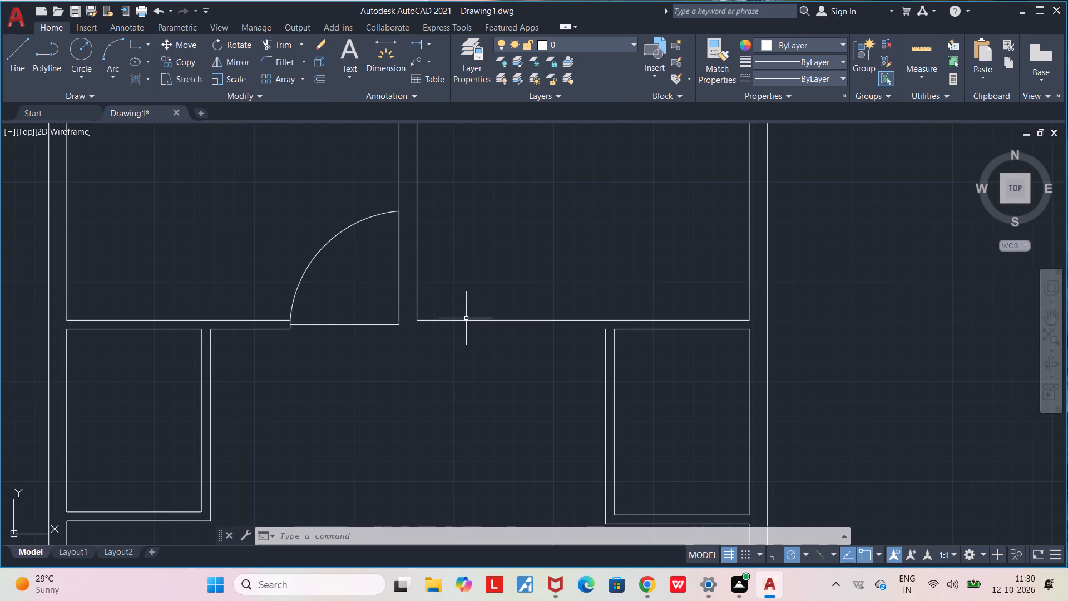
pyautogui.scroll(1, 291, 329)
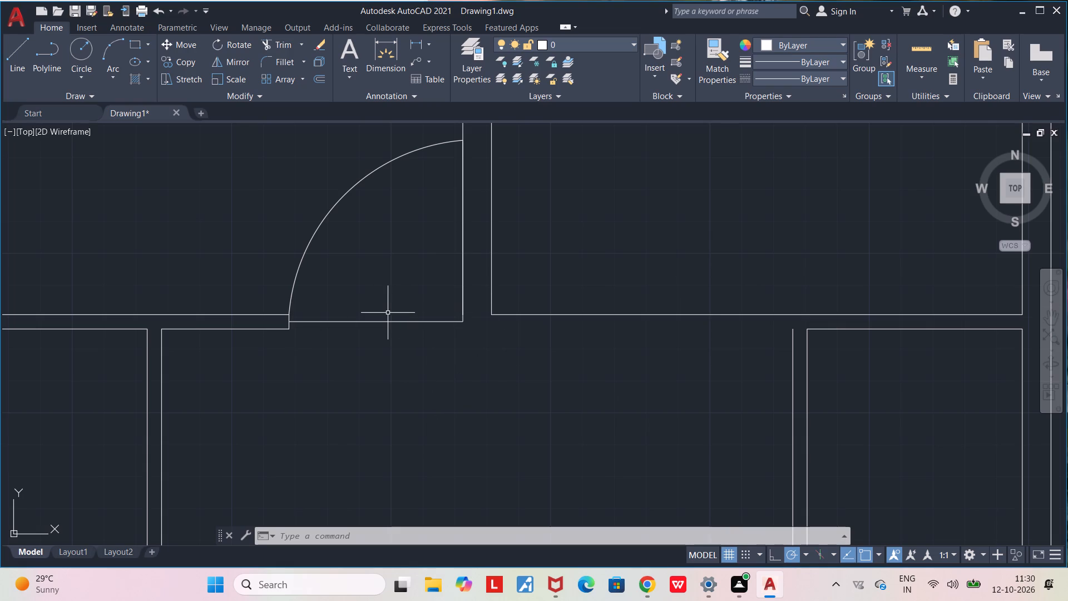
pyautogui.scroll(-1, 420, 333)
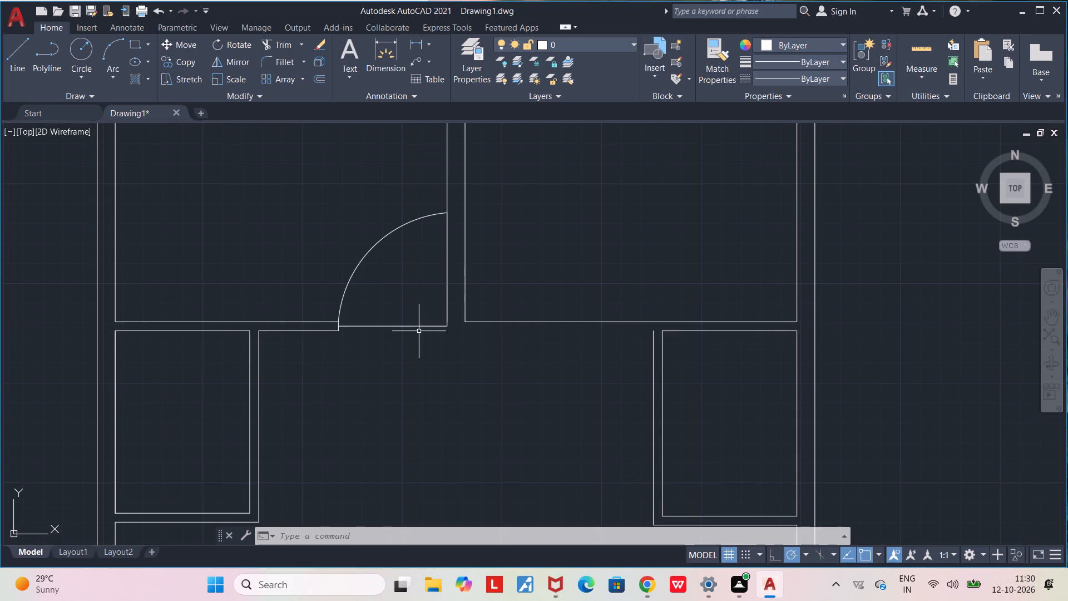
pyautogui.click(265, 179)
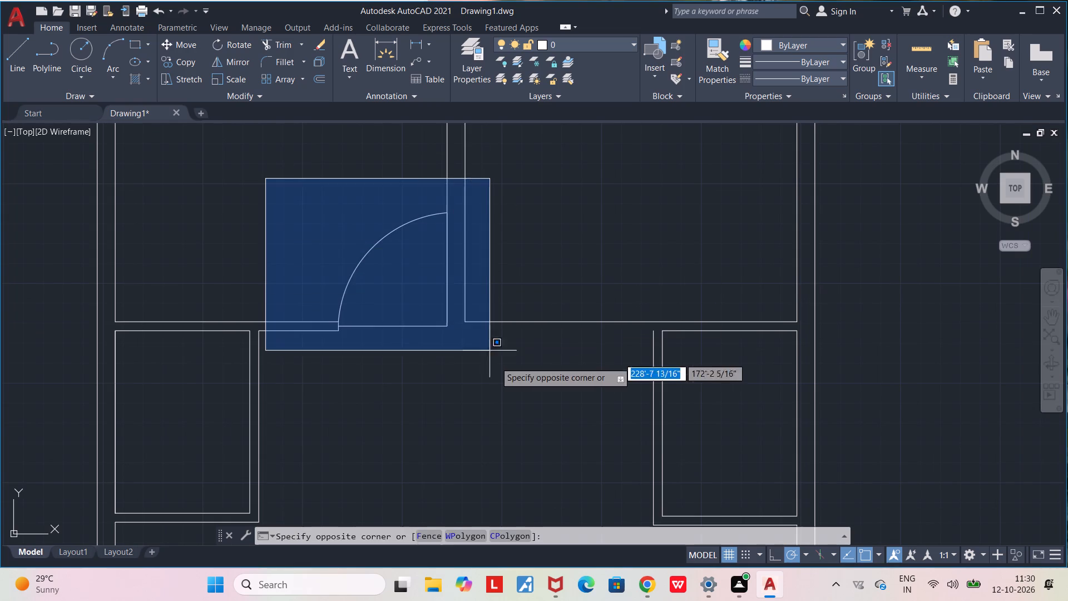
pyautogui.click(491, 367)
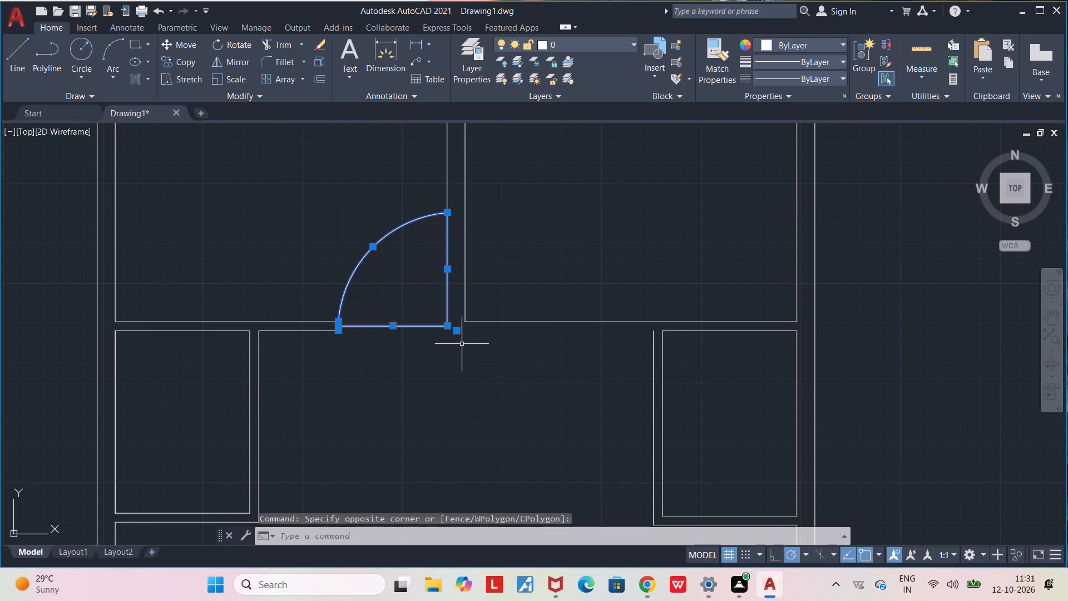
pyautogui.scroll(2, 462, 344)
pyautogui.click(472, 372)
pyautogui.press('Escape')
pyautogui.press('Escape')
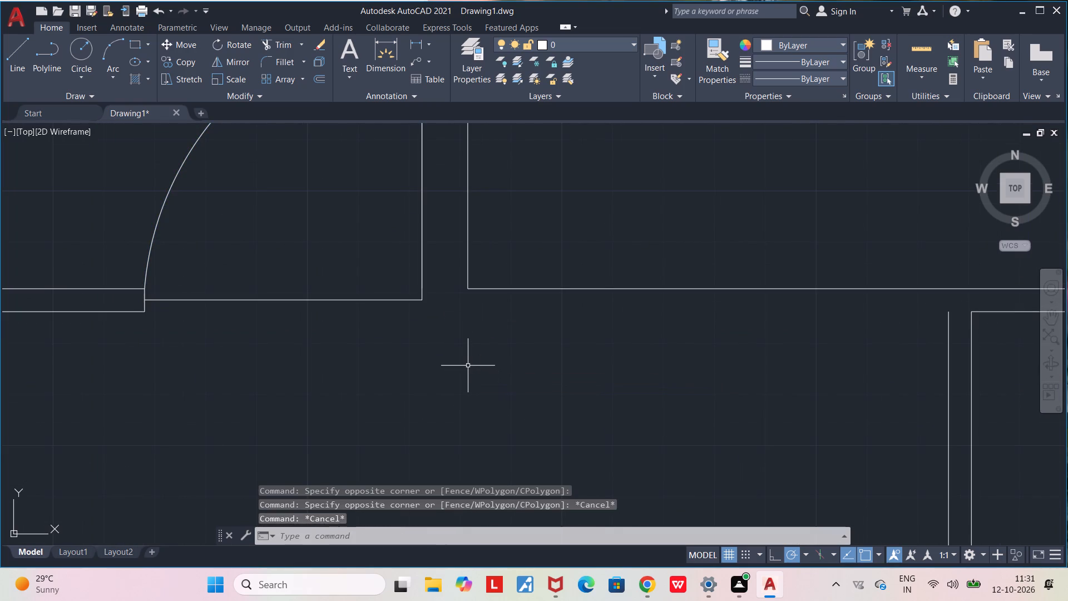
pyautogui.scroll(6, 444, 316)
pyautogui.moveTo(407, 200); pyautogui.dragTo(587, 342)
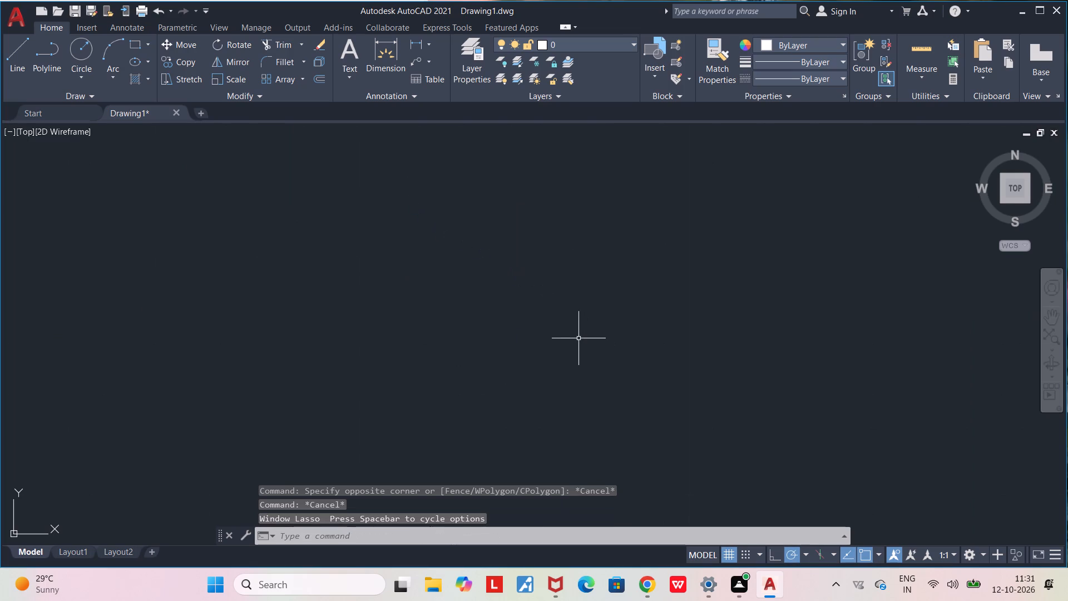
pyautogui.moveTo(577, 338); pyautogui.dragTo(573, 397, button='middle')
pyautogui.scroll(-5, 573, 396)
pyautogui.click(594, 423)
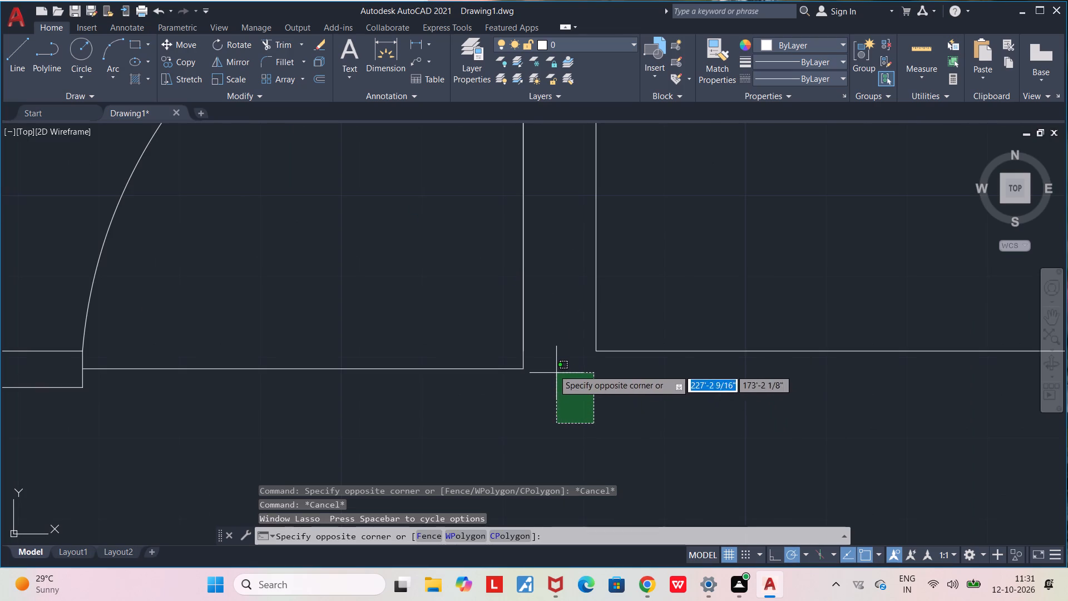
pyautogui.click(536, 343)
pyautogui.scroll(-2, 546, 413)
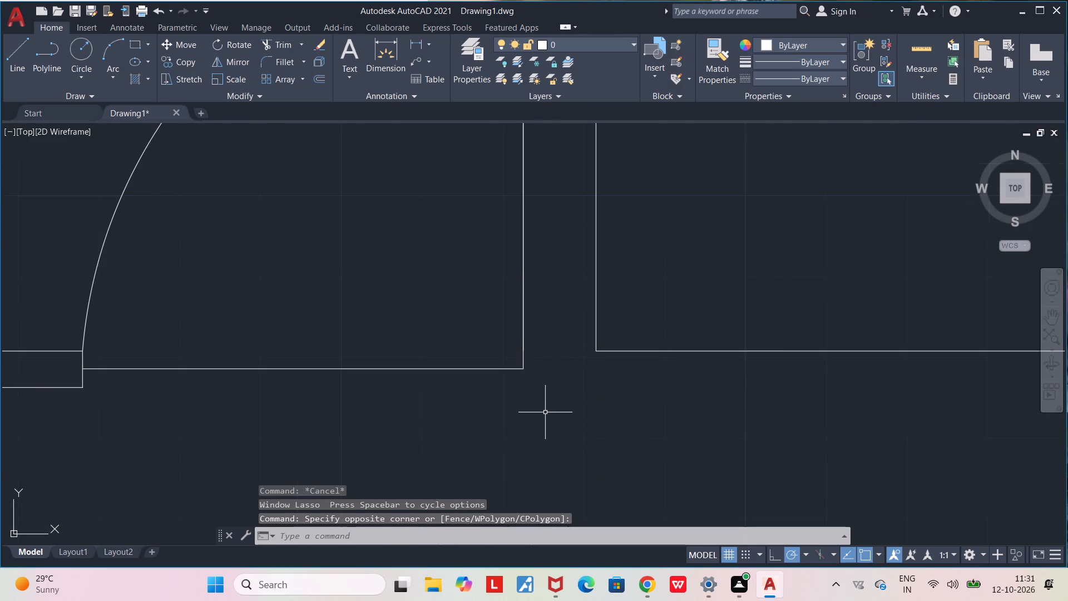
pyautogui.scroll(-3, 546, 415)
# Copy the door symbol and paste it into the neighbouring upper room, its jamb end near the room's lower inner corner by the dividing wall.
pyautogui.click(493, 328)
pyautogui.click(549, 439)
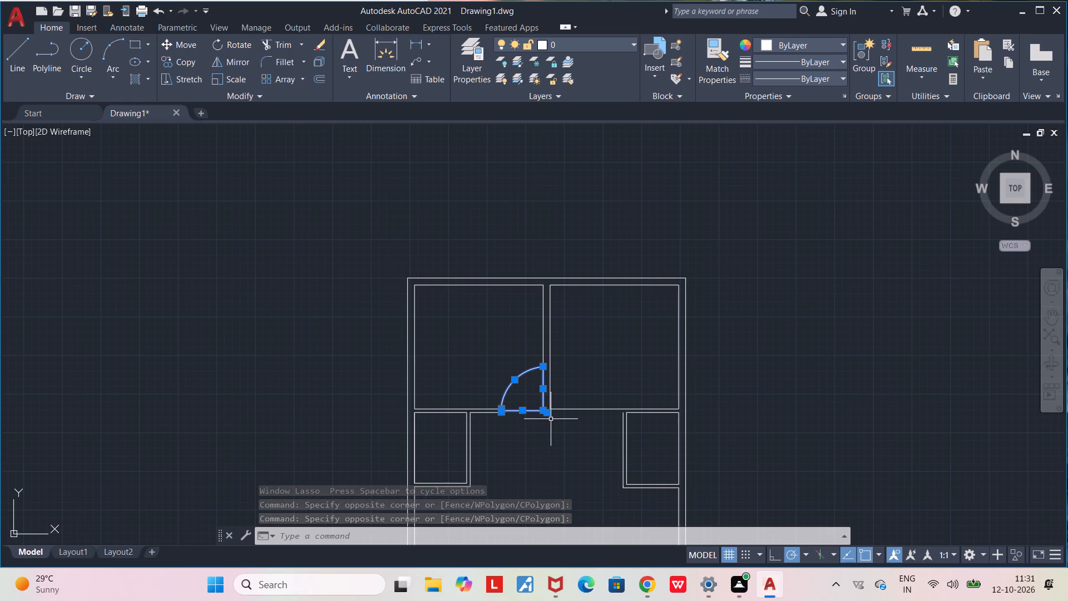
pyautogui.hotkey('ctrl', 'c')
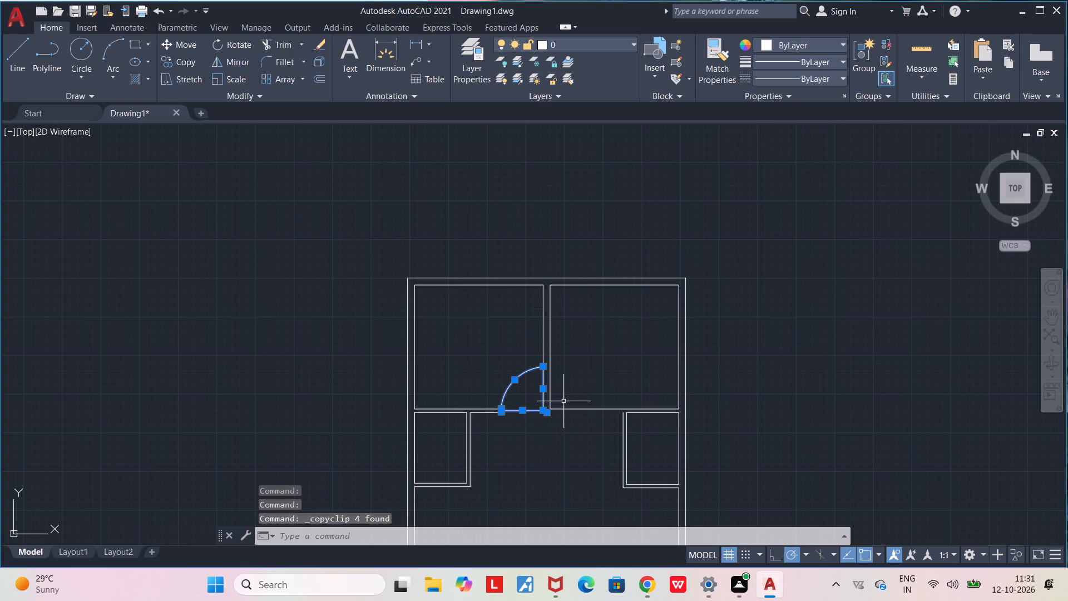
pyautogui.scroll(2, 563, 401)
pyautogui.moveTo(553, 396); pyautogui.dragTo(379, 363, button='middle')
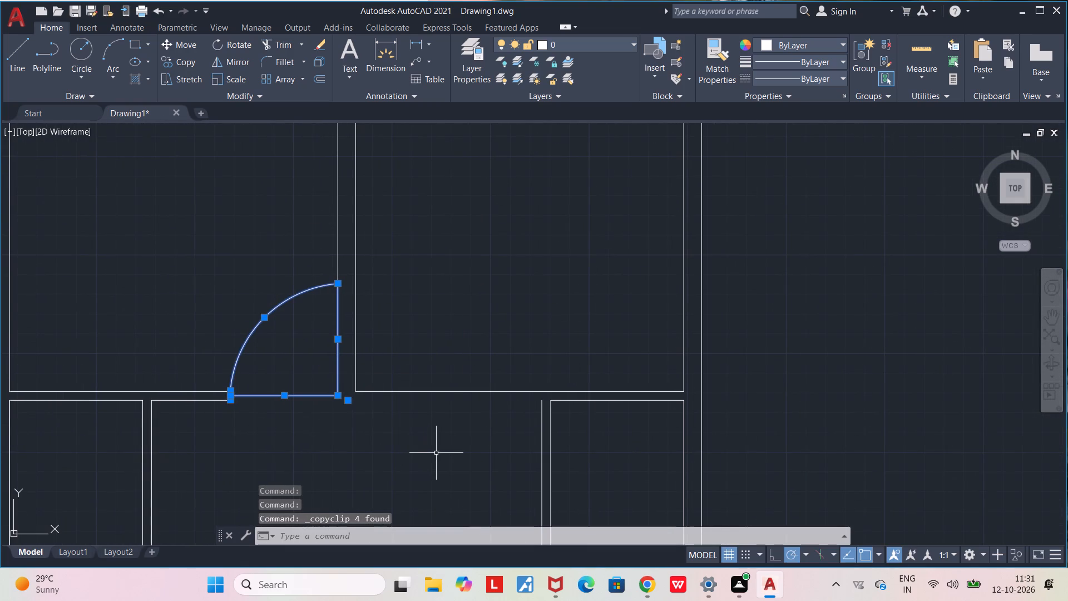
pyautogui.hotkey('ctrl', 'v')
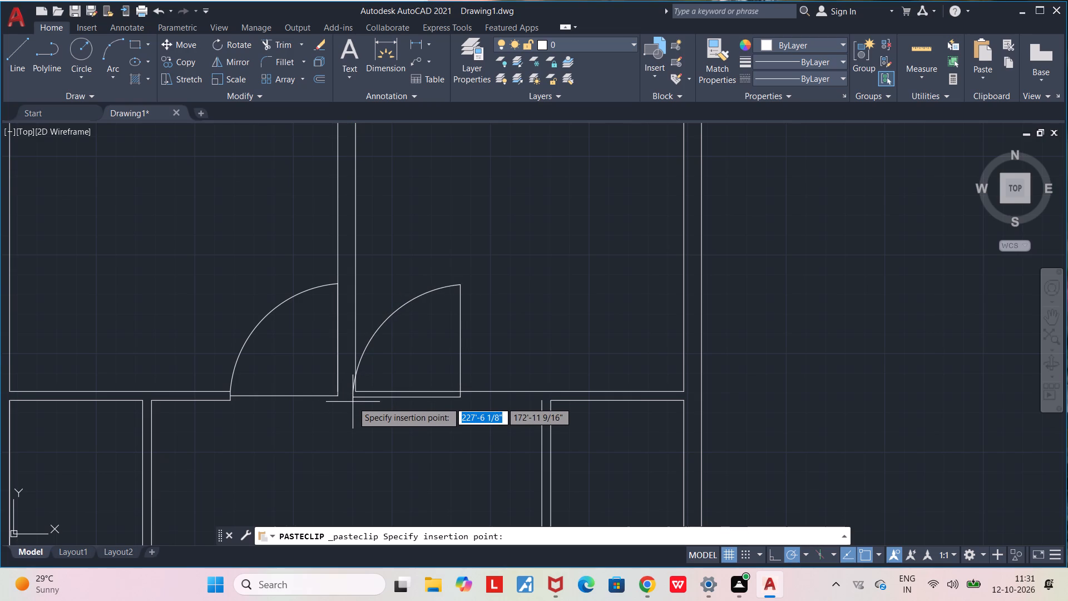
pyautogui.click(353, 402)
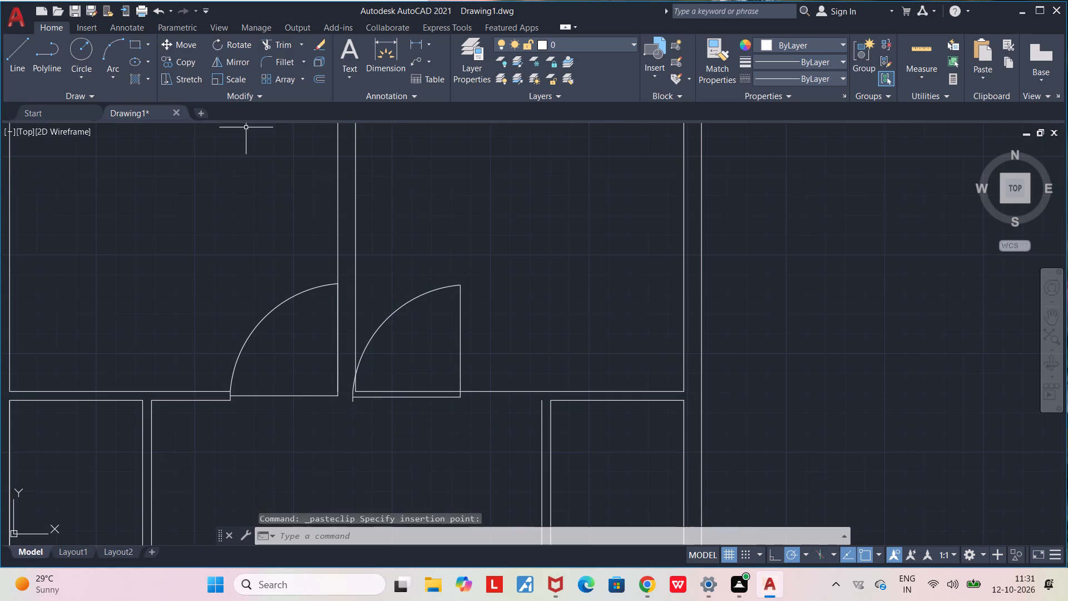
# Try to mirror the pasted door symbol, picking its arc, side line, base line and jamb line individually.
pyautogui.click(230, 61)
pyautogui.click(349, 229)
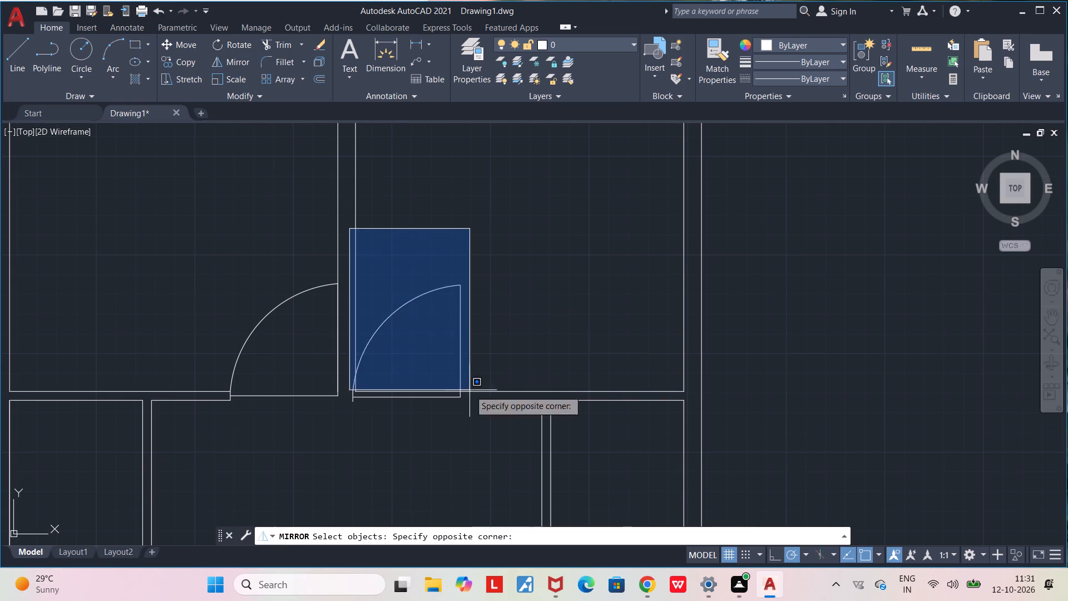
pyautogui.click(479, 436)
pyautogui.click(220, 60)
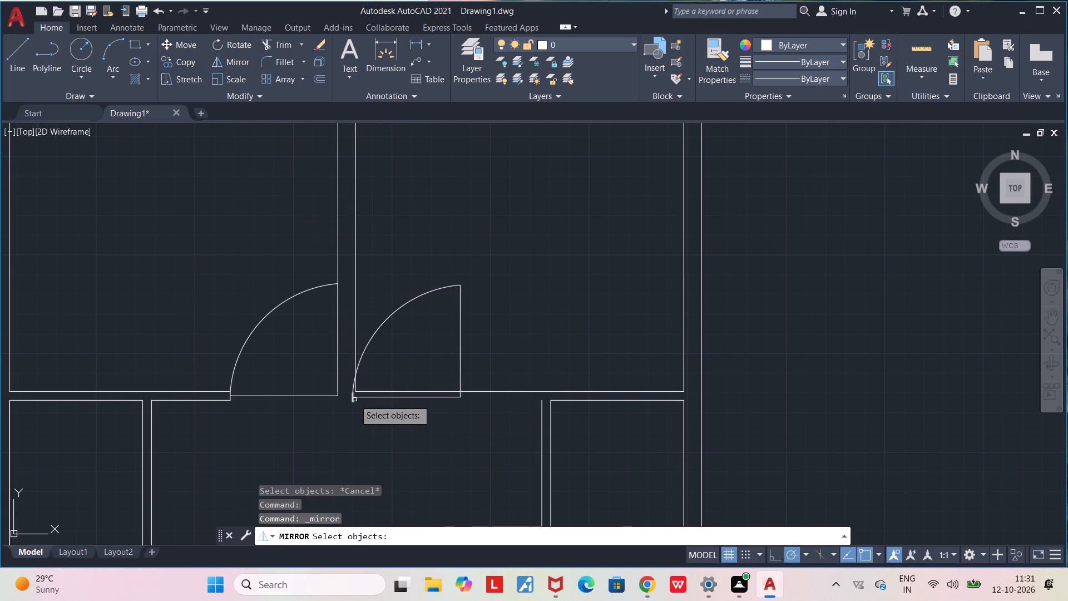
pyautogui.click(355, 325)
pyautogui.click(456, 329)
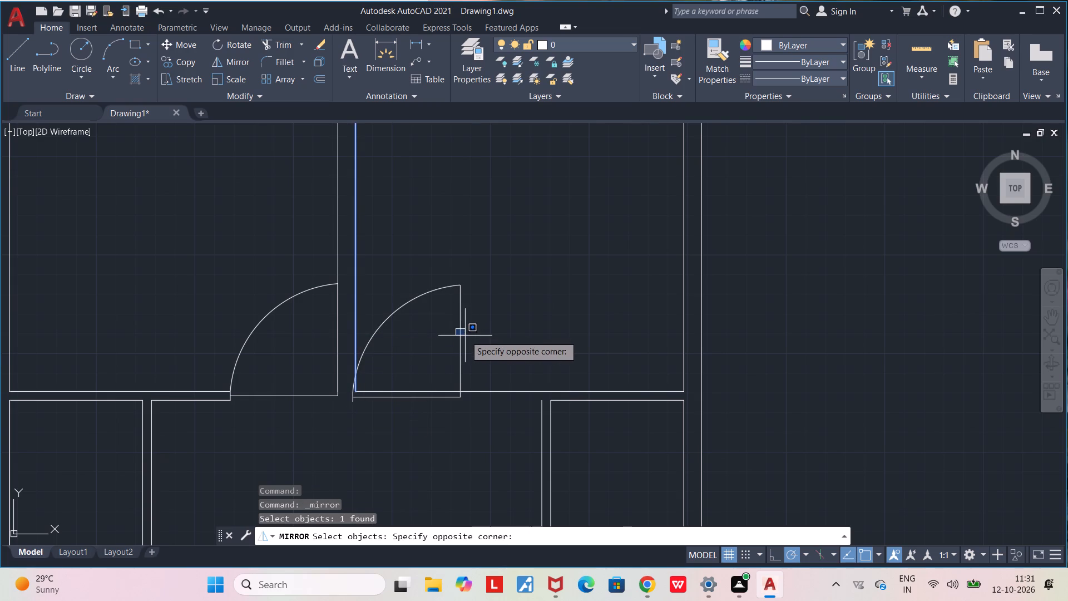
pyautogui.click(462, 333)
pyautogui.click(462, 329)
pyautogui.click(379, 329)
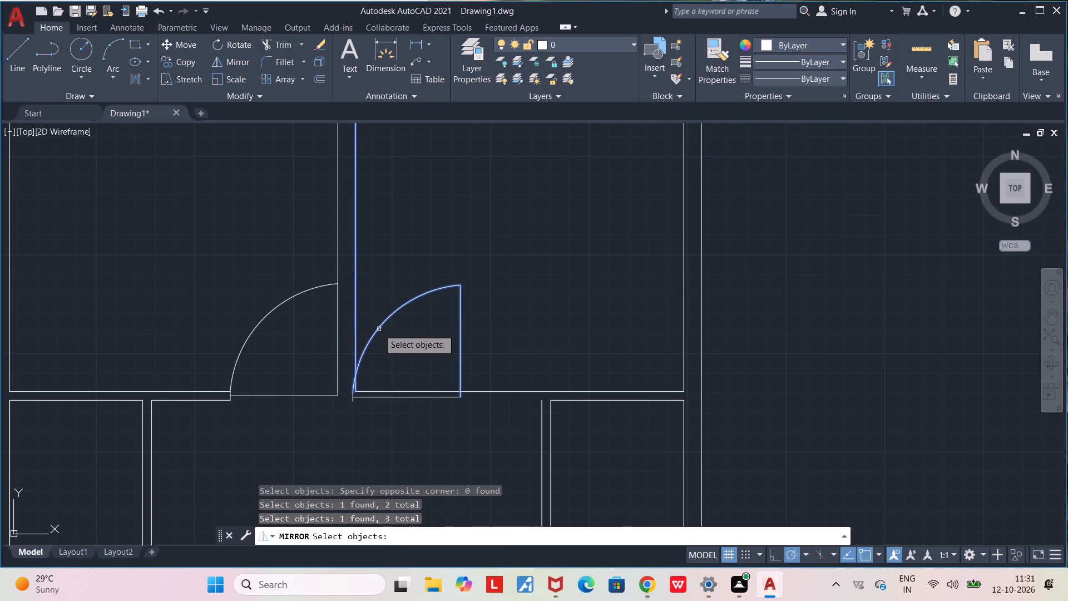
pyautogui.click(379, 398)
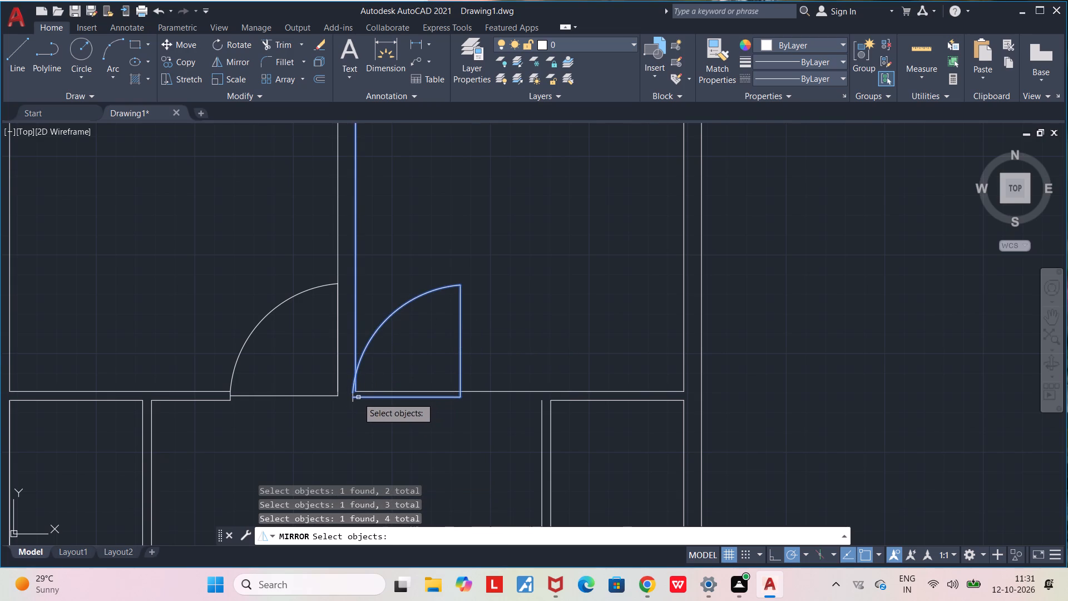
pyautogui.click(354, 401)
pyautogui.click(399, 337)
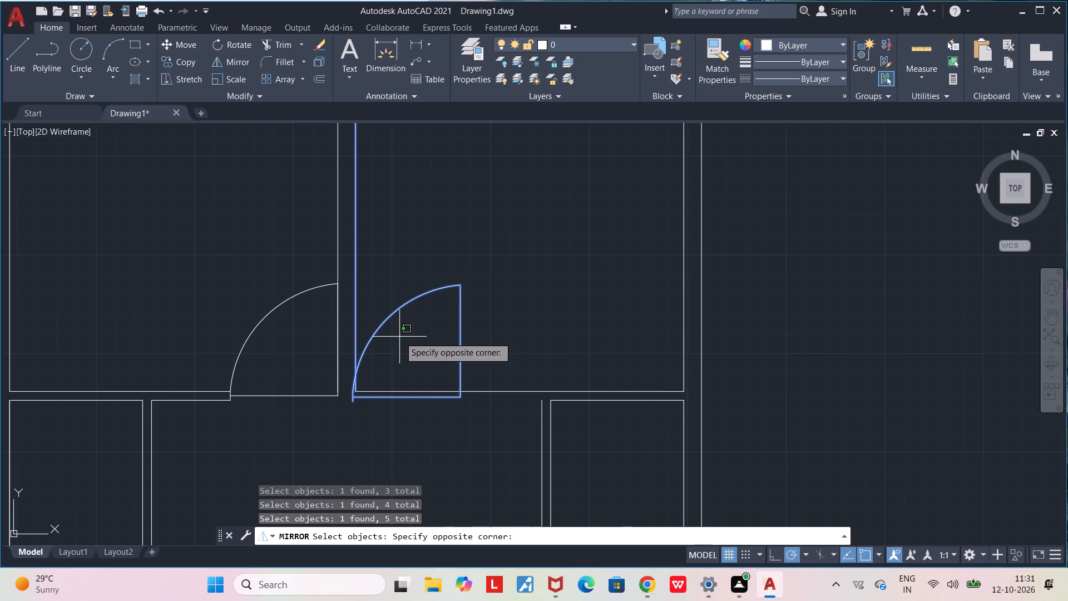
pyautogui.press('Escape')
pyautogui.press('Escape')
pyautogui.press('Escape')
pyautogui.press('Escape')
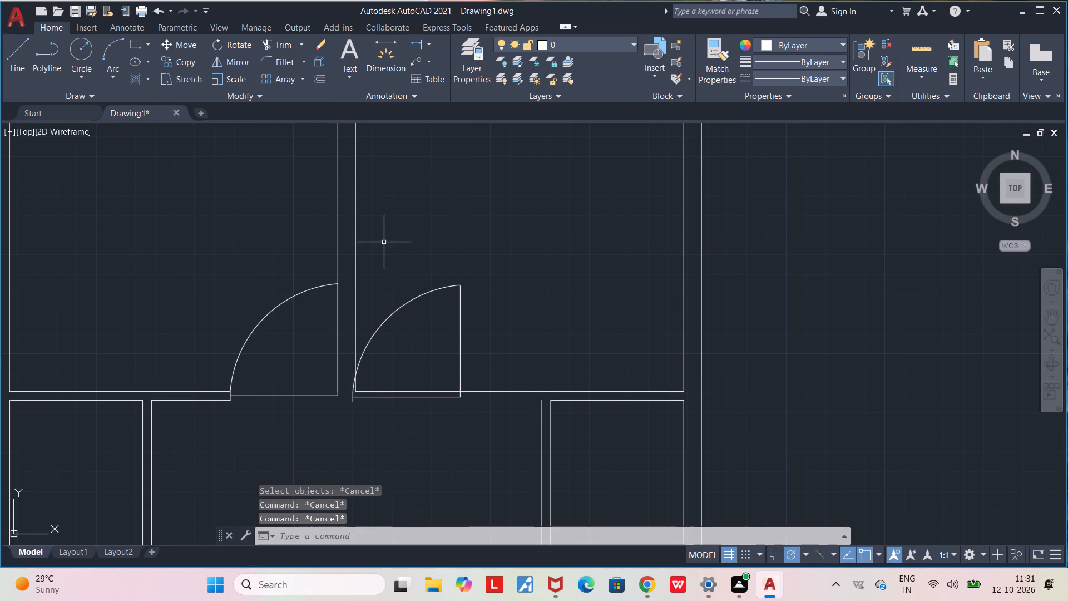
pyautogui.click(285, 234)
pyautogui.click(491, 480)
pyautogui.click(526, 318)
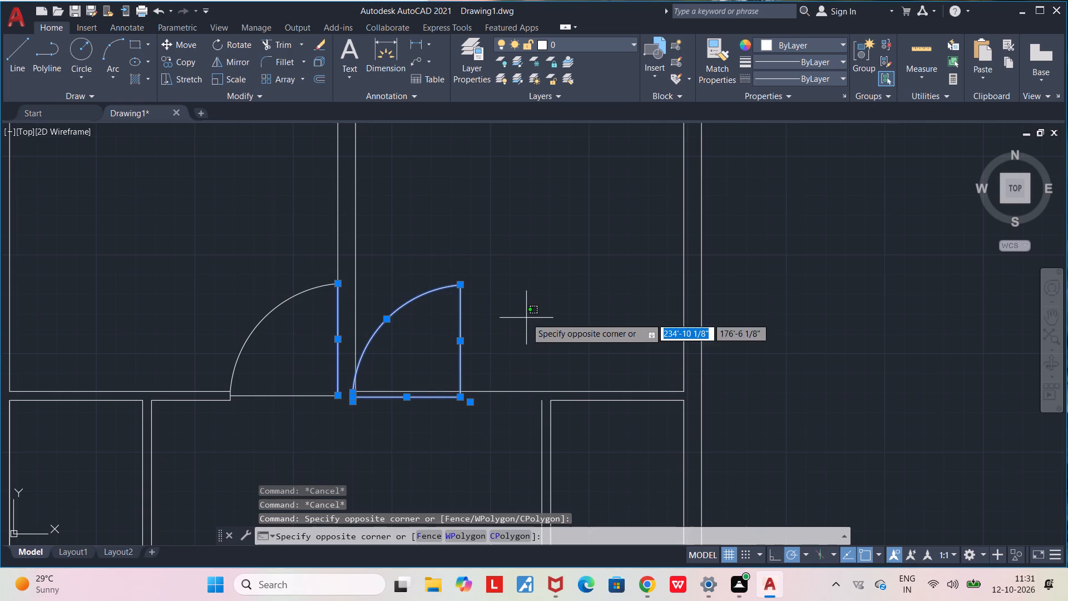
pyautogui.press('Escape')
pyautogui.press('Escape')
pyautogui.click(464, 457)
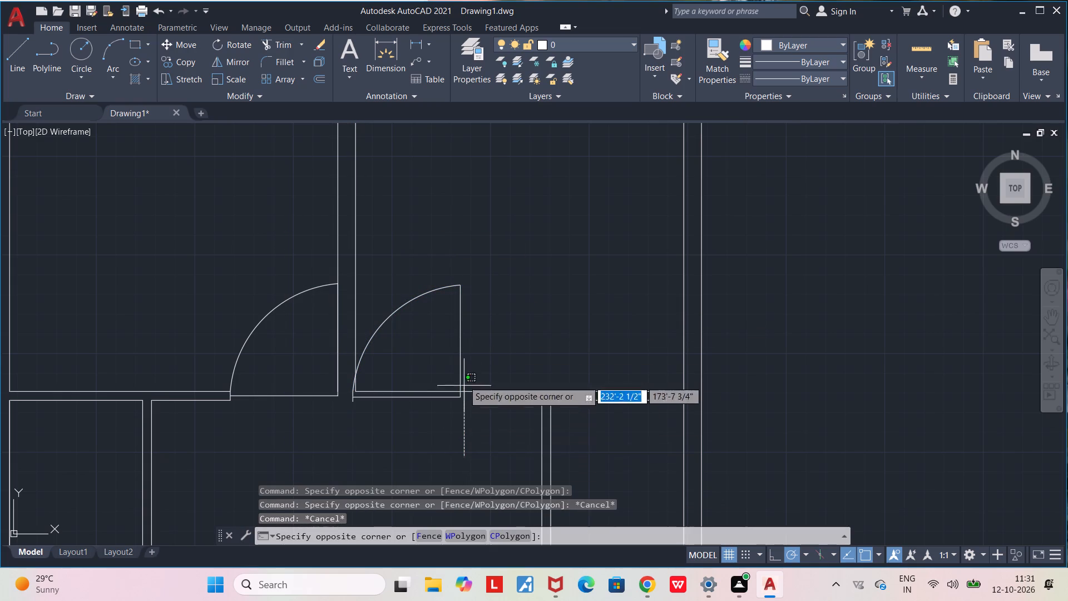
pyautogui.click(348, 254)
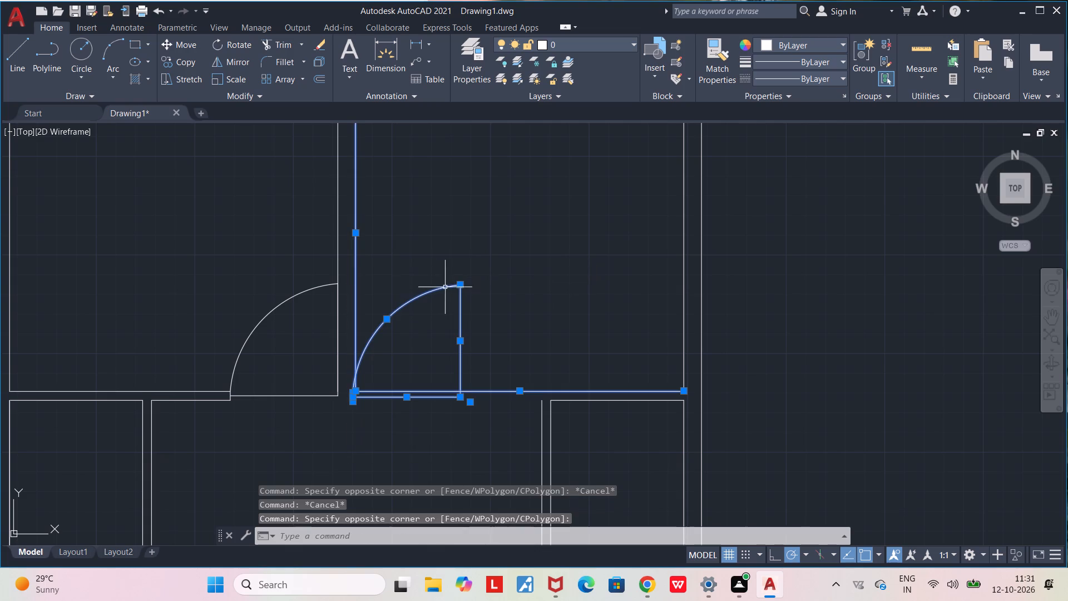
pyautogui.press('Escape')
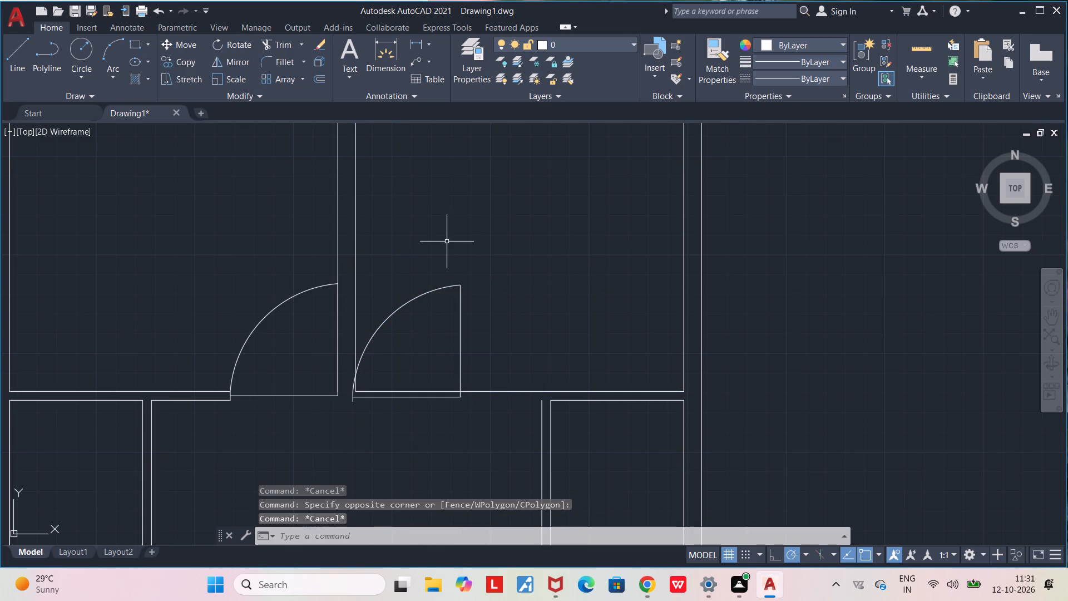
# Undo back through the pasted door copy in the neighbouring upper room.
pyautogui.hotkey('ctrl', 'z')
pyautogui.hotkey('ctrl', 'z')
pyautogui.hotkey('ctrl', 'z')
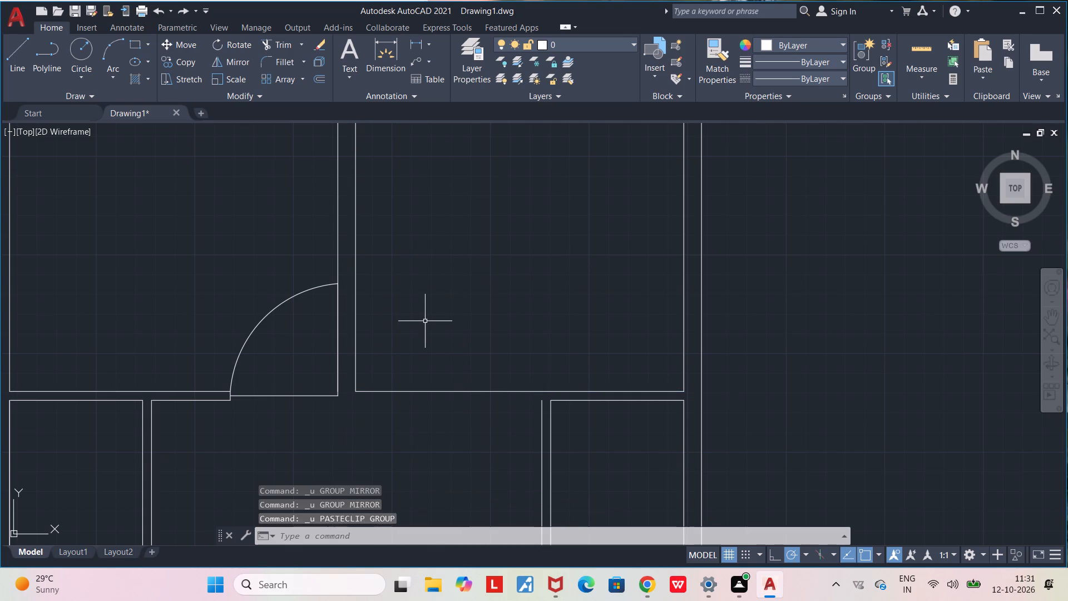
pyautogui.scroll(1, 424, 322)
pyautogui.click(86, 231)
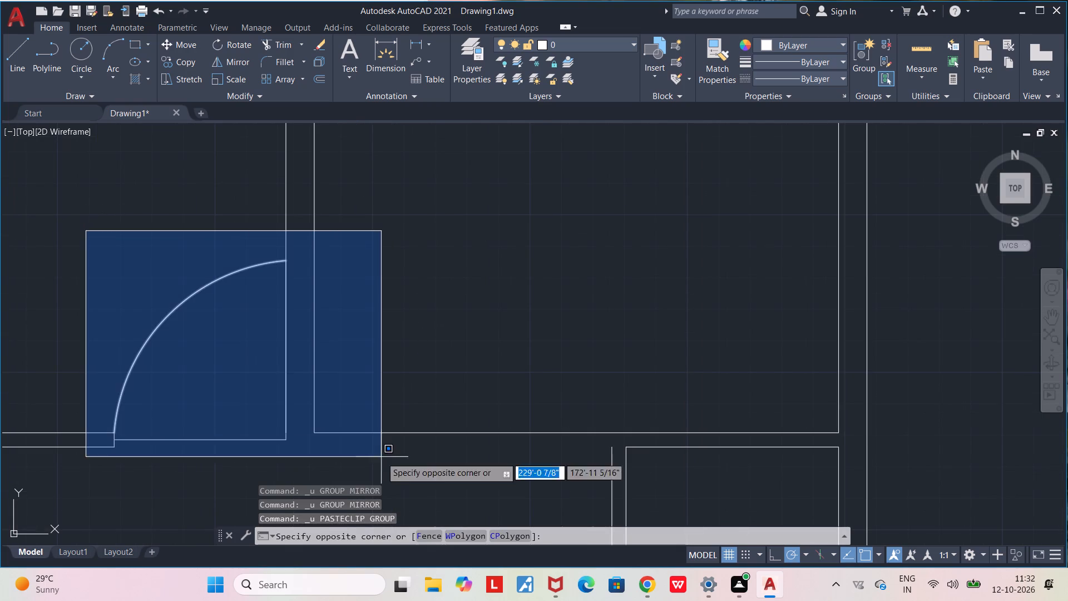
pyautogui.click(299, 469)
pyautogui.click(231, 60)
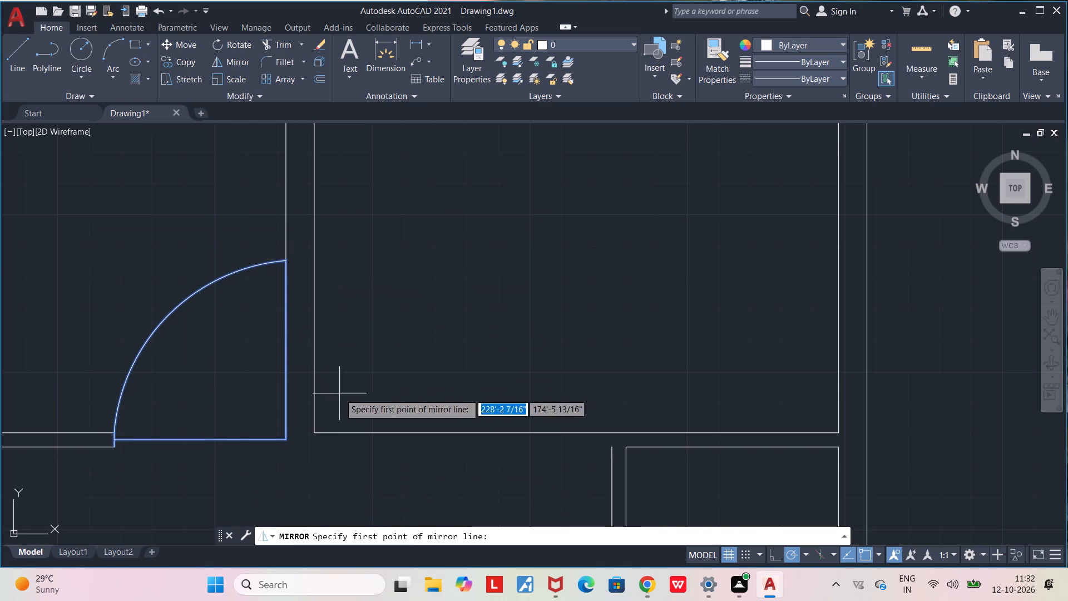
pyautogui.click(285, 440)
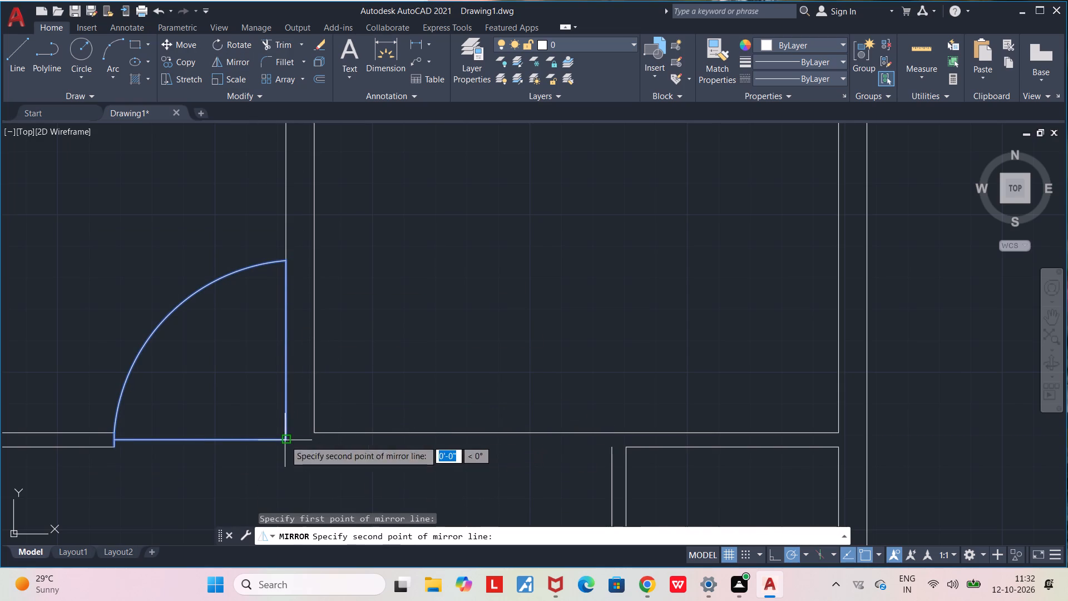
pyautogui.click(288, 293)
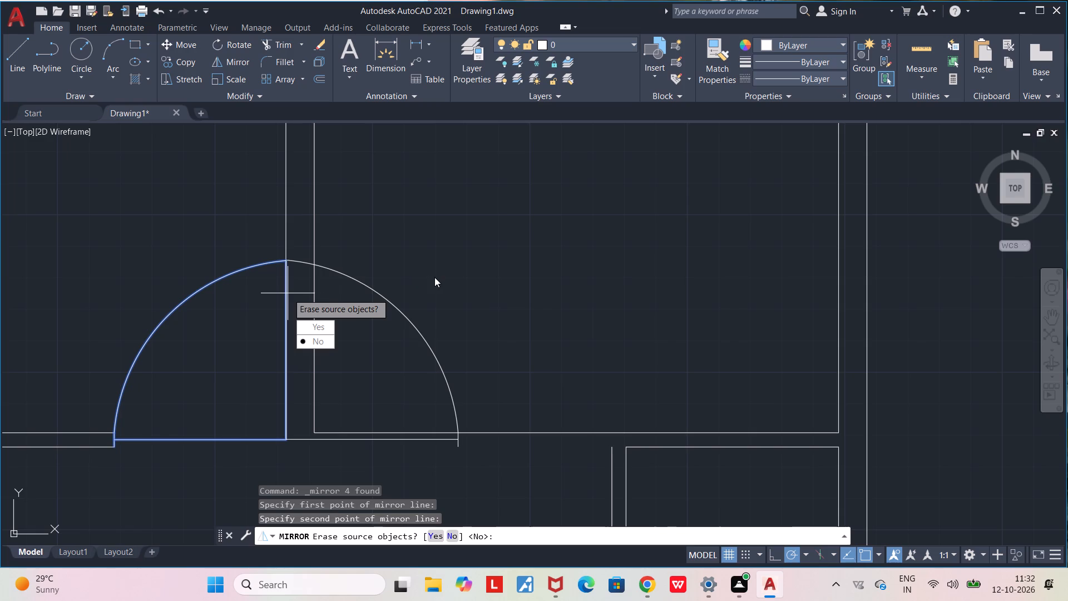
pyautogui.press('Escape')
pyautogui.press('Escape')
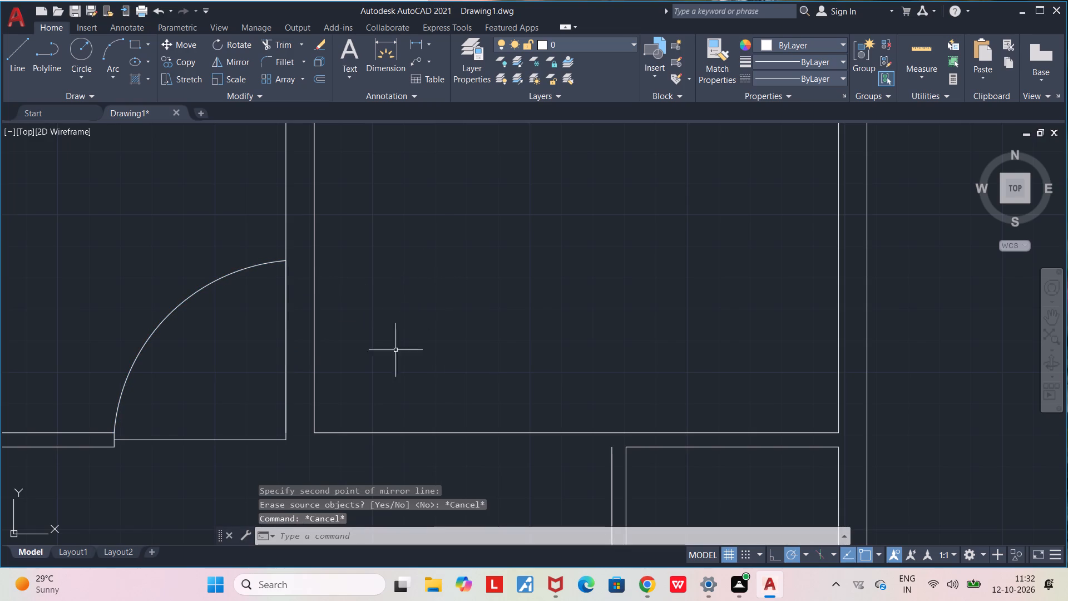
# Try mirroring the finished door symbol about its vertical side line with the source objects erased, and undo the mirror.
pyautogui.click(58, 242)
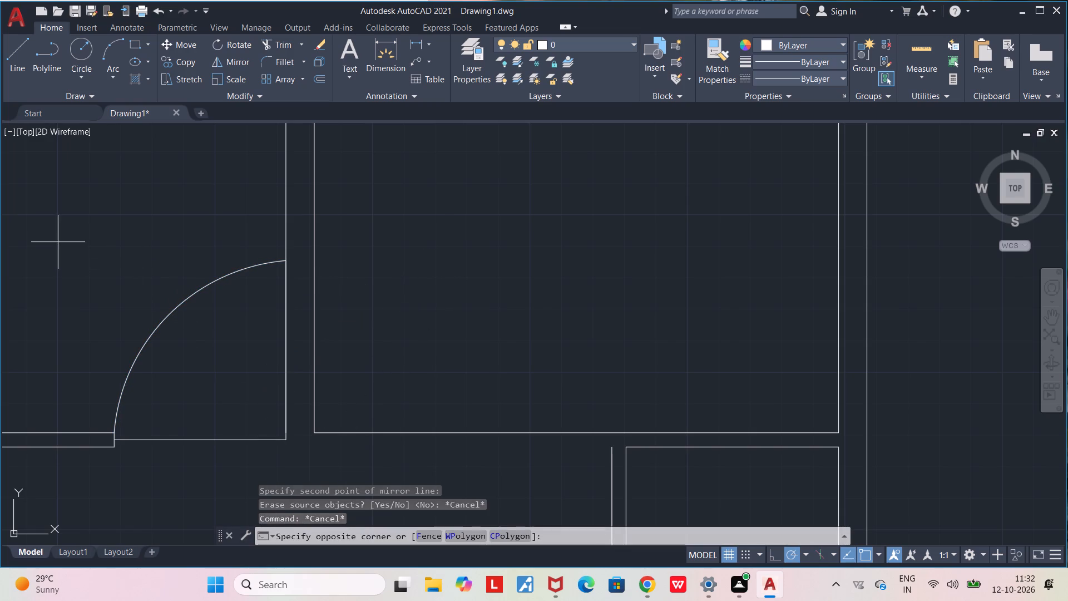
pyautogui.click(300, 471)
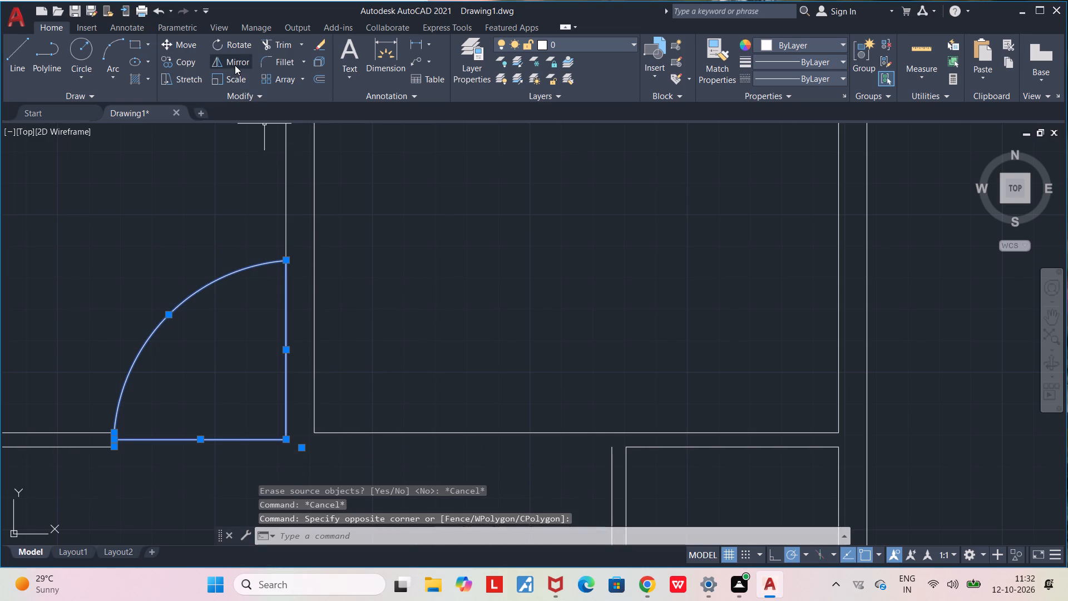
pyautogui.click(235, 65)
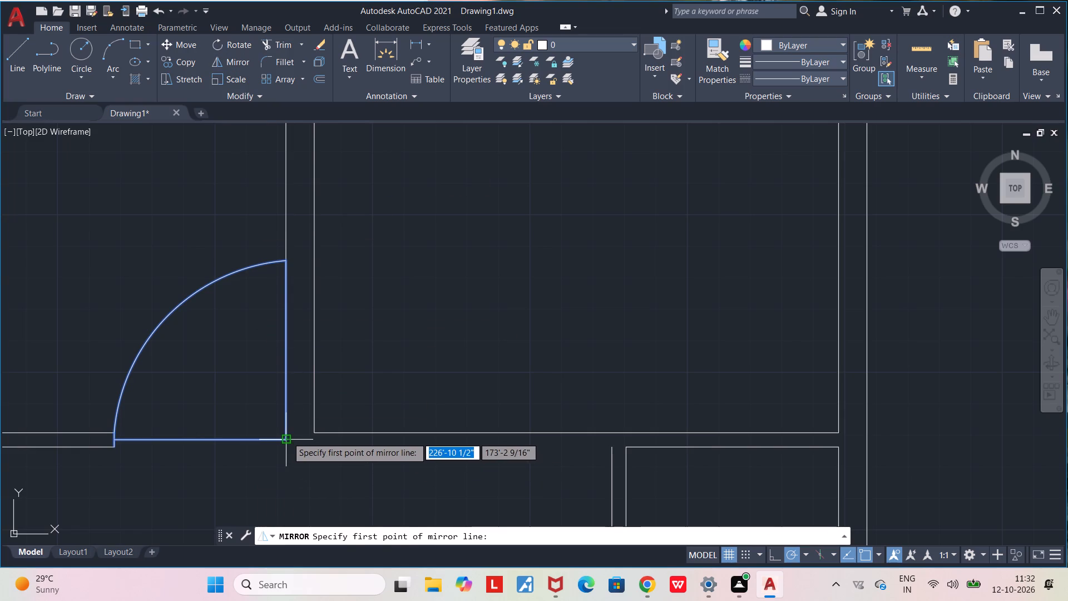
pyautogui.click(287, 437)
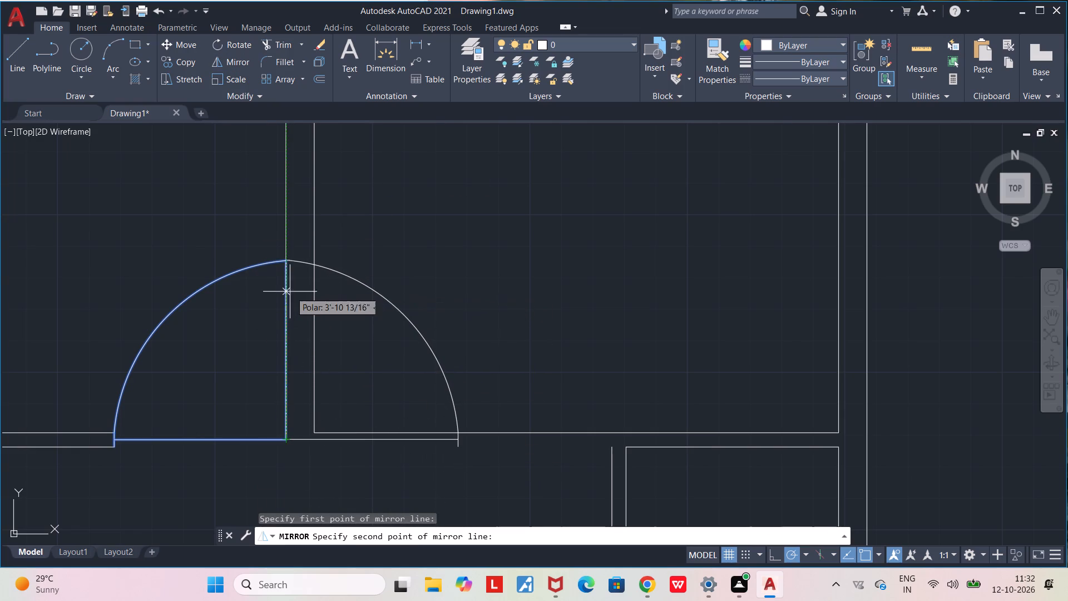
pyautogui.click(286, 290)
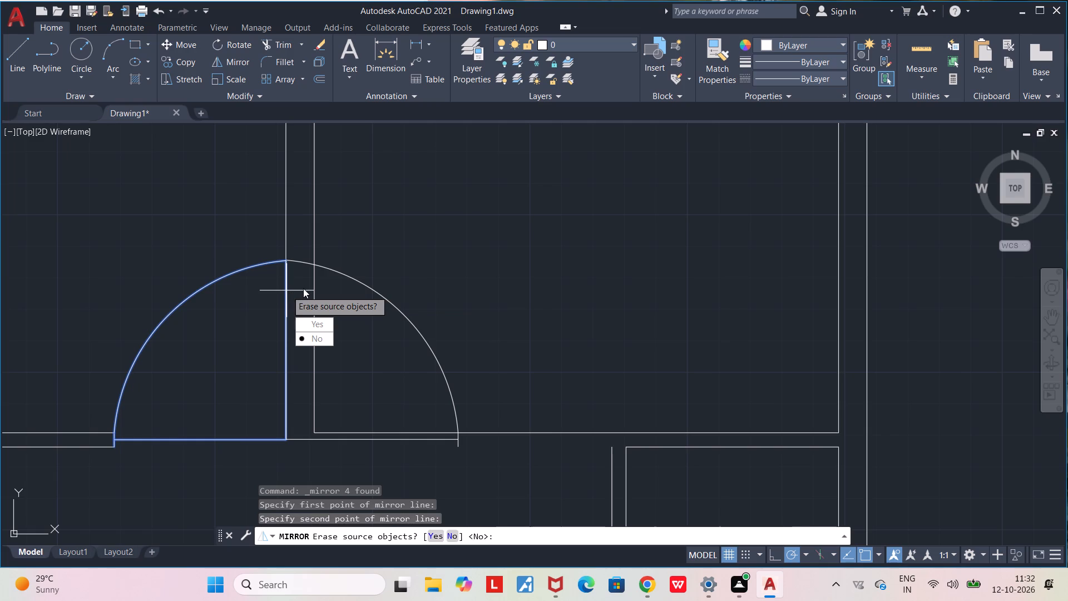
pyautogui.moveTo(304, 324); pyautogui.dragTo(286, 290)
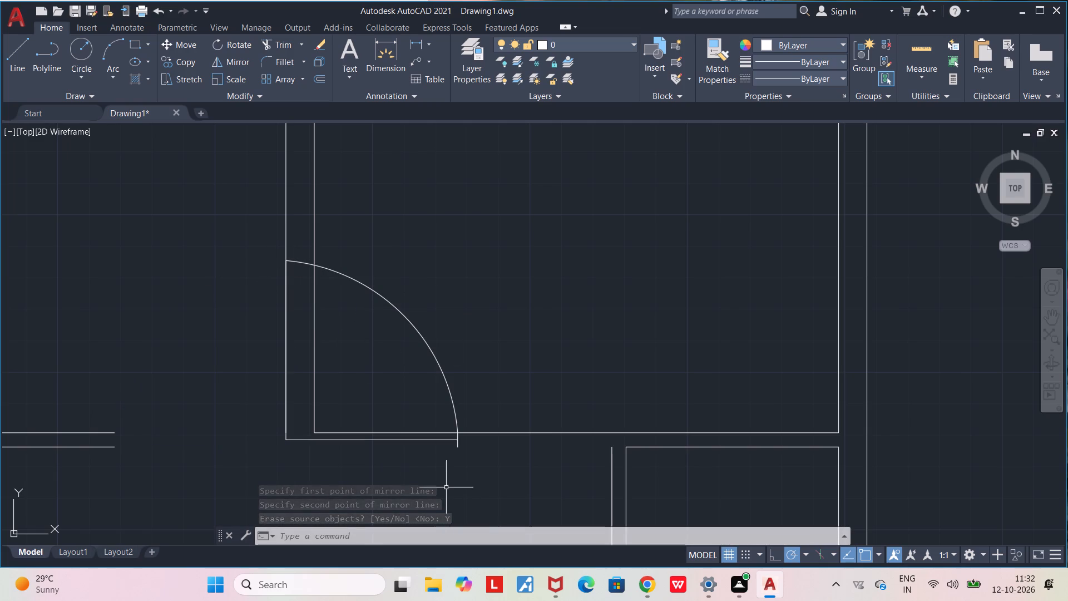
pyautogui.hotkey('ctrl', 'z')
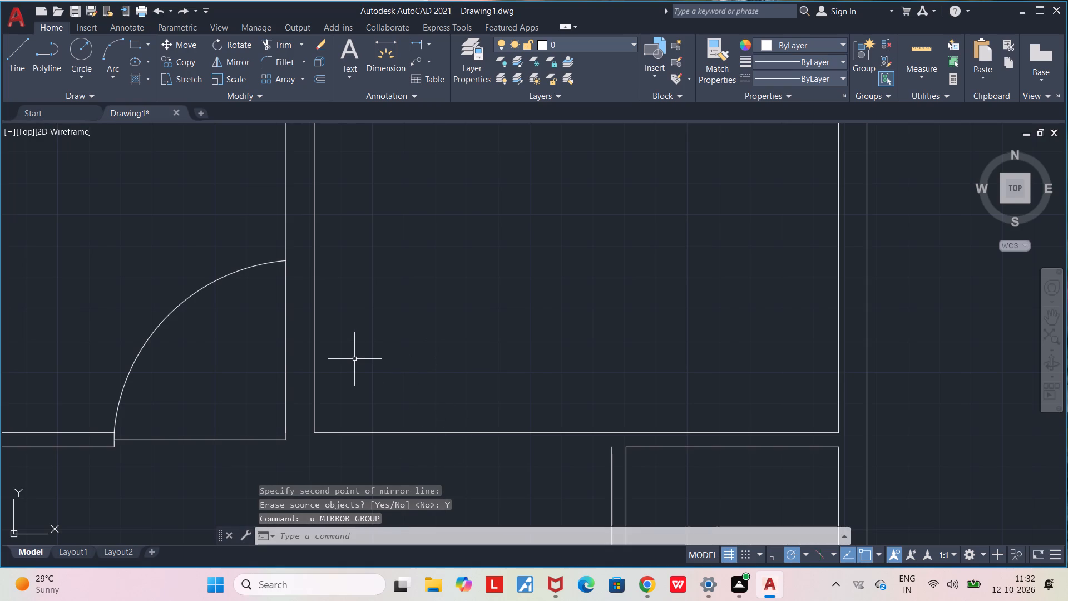
# Copy the finished door symbol and paste it into the neighbouring upper room, just inside its lower corner by the dividing wall.
pyautogui.click(71, 204)
pyautogui.click(314, 481)
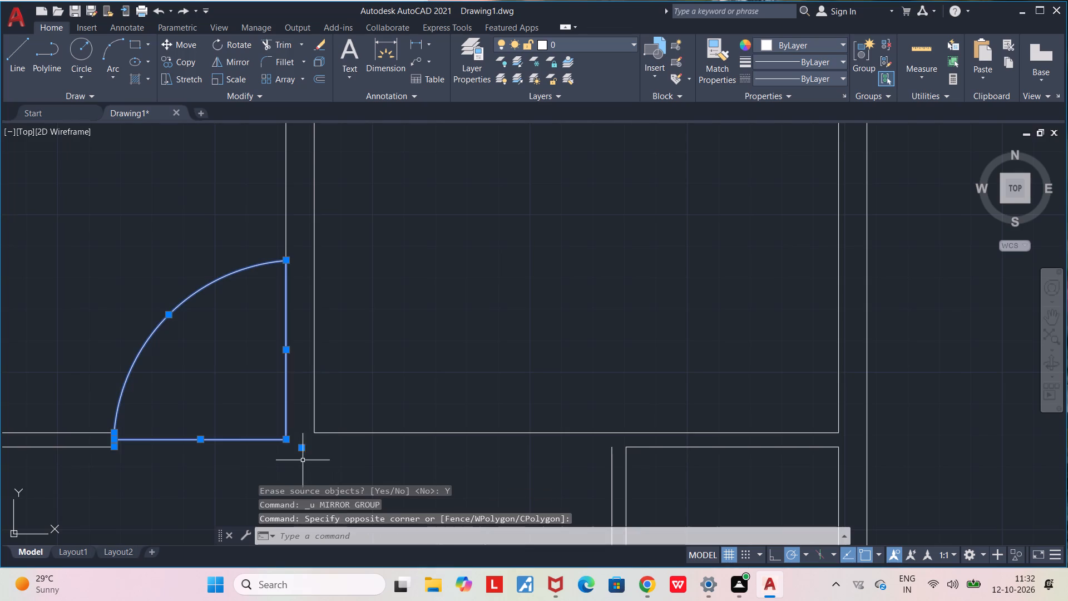
pyautogui.hotkey('ctrl', 'c')
pyautogui.hotkey('ctrl', 'v')
pyautogui.click(332, 408)
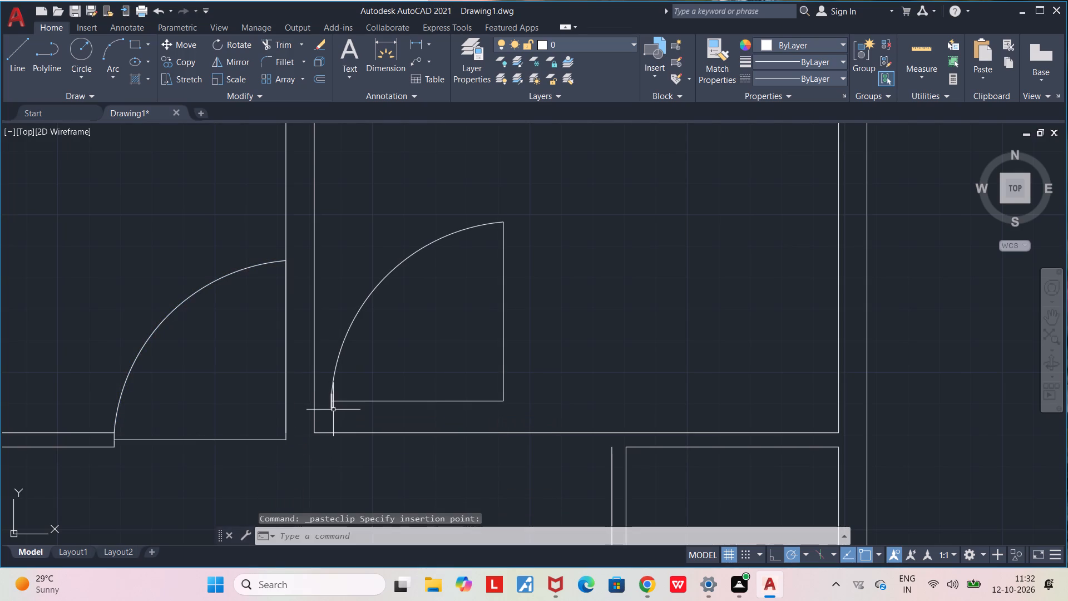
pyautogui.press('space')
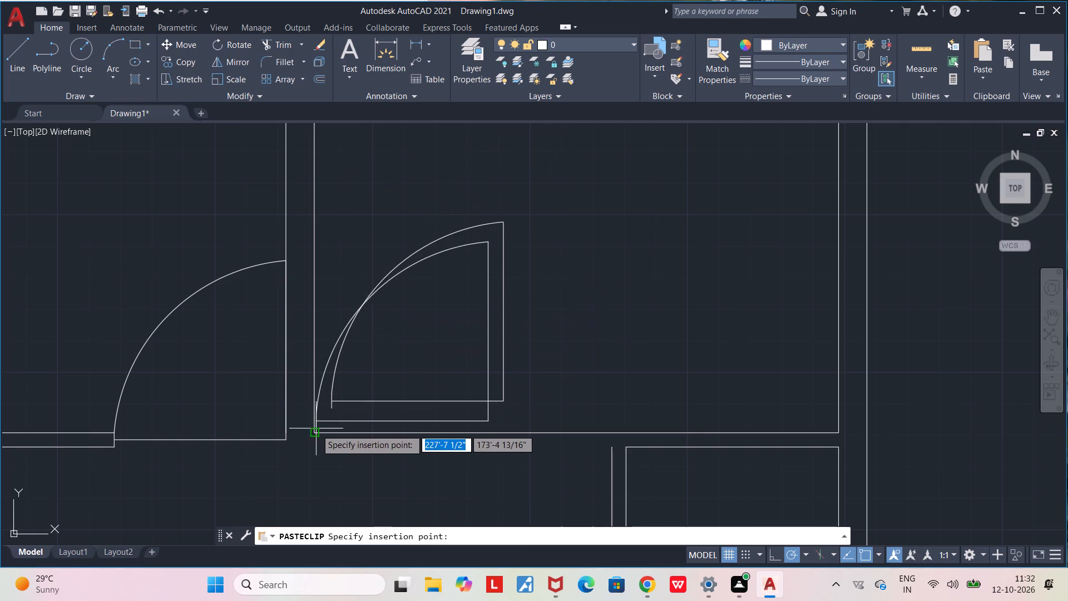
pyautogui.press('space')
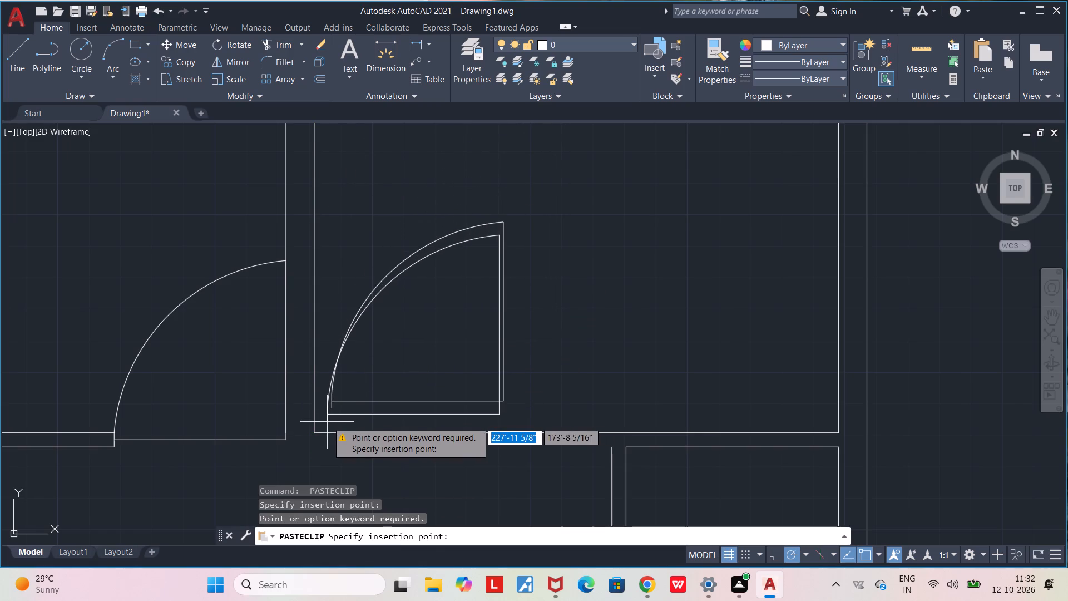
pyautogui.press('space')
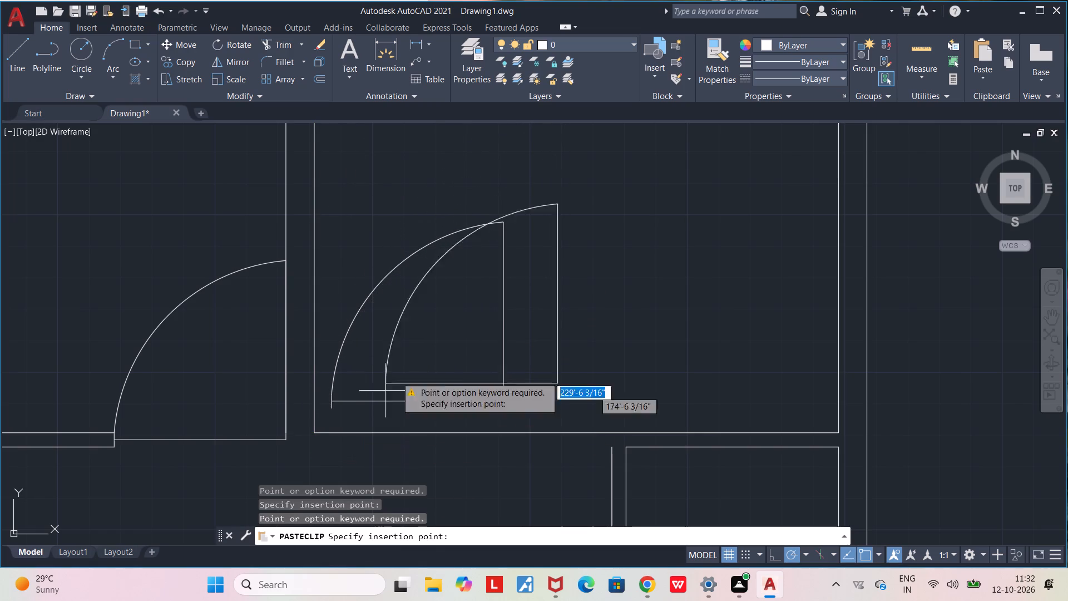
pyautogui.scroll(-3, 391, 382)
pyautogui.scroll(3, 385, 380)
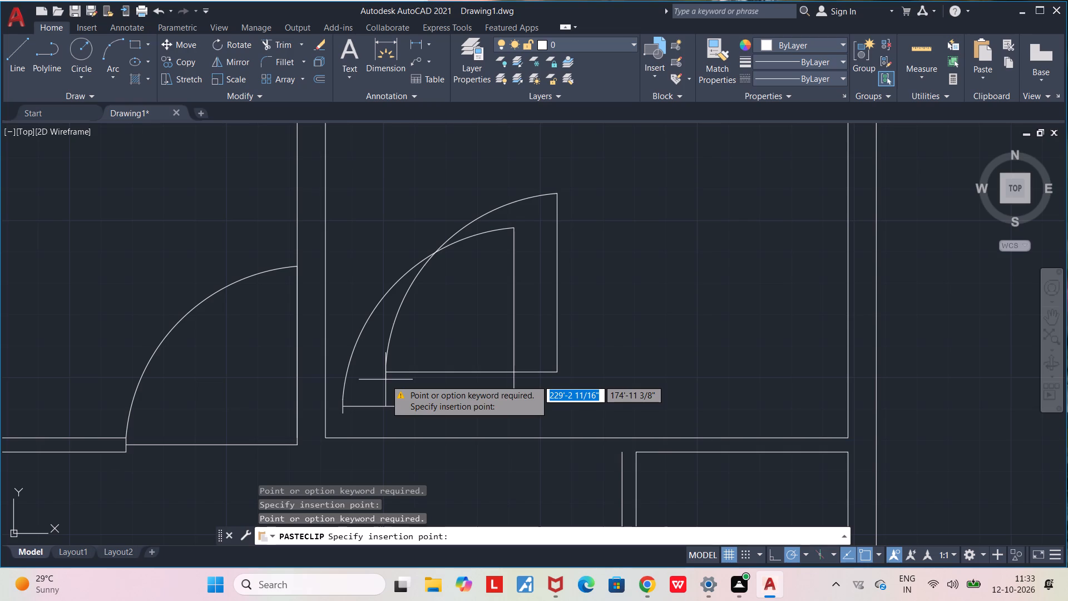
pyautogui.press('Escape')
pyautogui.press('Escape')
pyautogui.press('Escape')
# Trim the short jamb stub projecting below the base line of the pasted door symbol.
pyautogui.scroll(3, 345, 417)
pyautogui.write('TR')
pyautogui.press('Return')
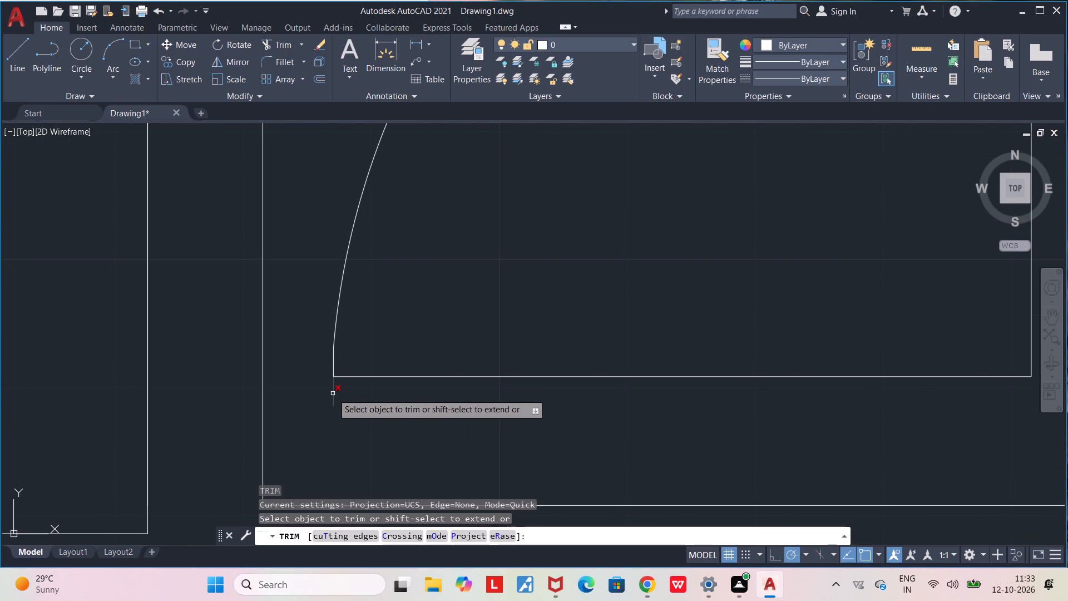
pyautogui.click(333, 393)
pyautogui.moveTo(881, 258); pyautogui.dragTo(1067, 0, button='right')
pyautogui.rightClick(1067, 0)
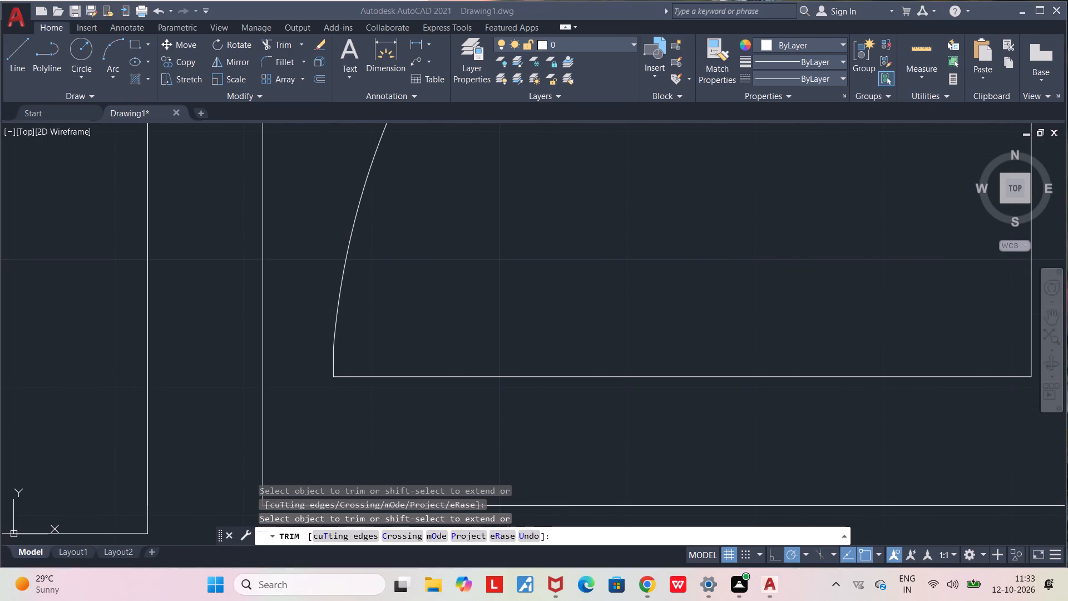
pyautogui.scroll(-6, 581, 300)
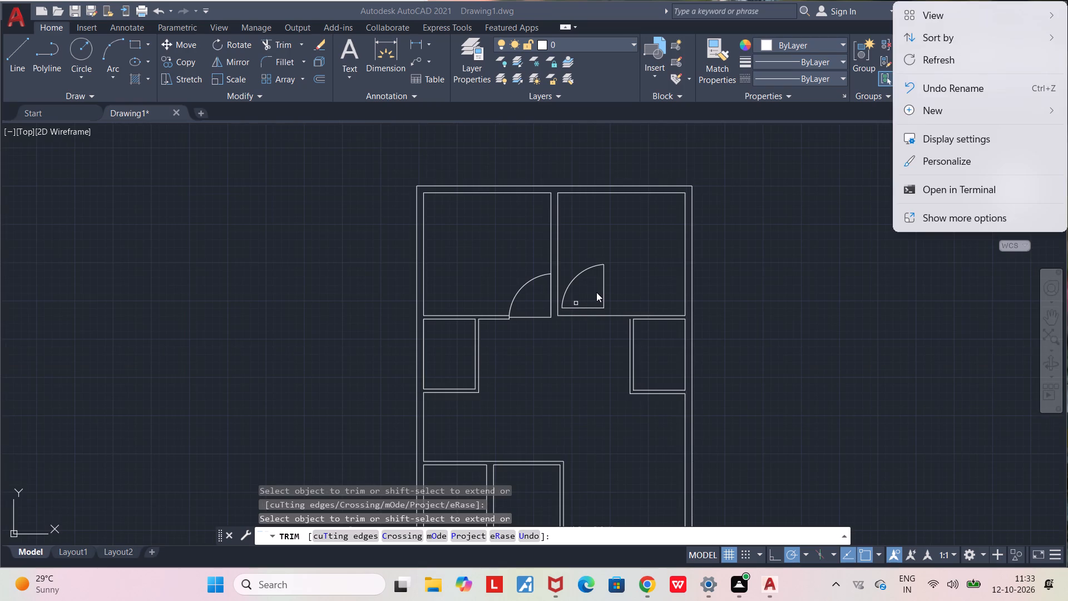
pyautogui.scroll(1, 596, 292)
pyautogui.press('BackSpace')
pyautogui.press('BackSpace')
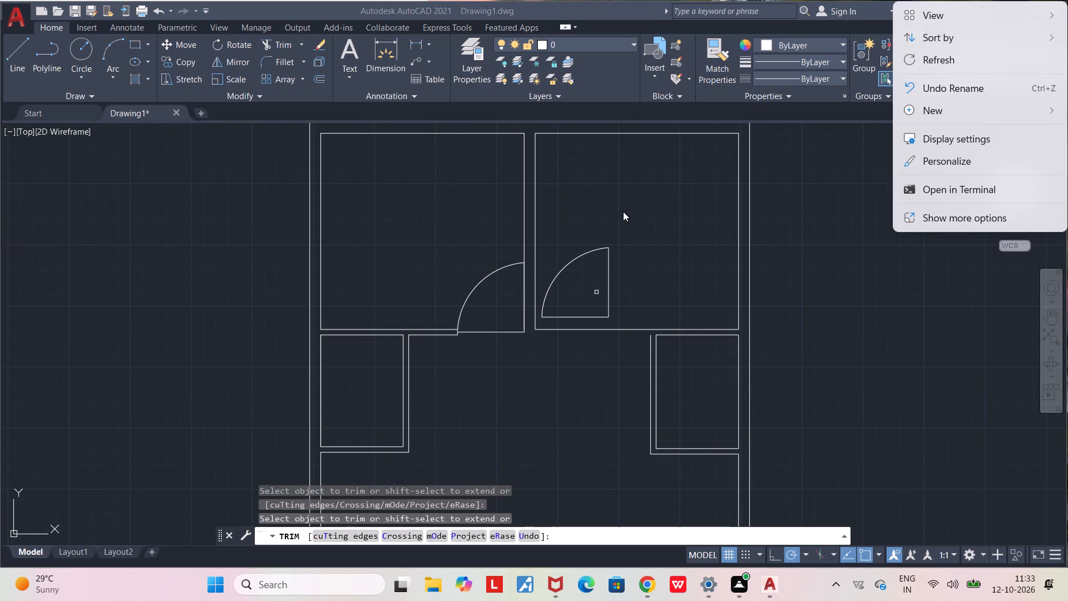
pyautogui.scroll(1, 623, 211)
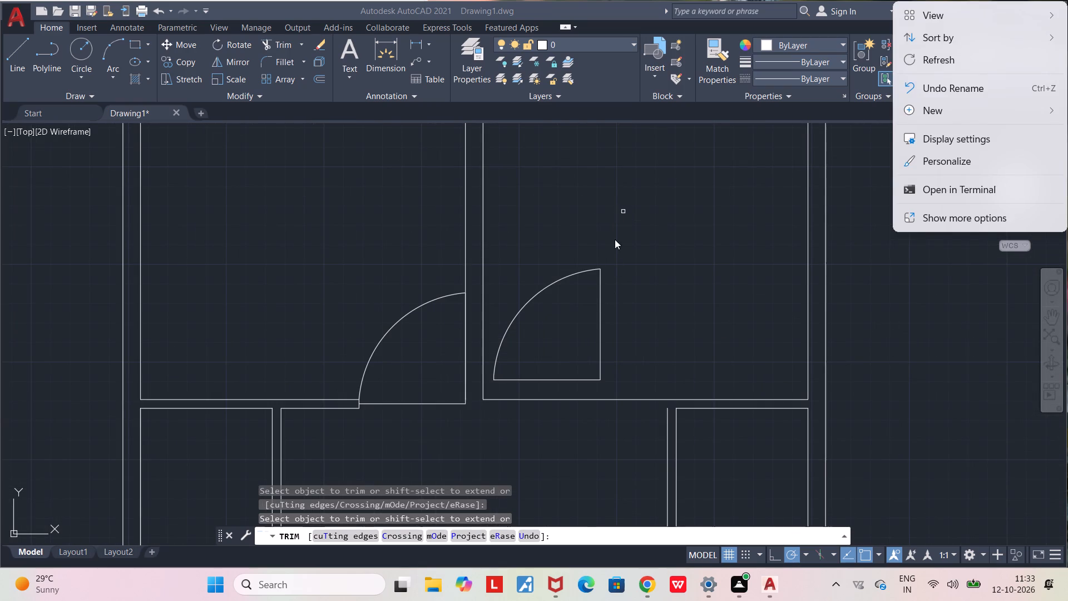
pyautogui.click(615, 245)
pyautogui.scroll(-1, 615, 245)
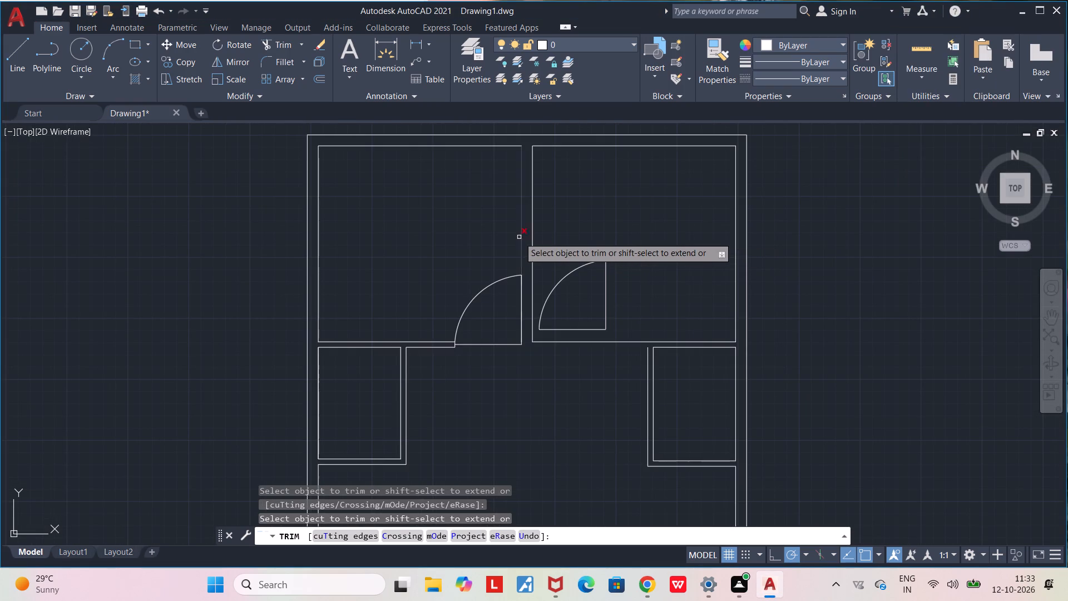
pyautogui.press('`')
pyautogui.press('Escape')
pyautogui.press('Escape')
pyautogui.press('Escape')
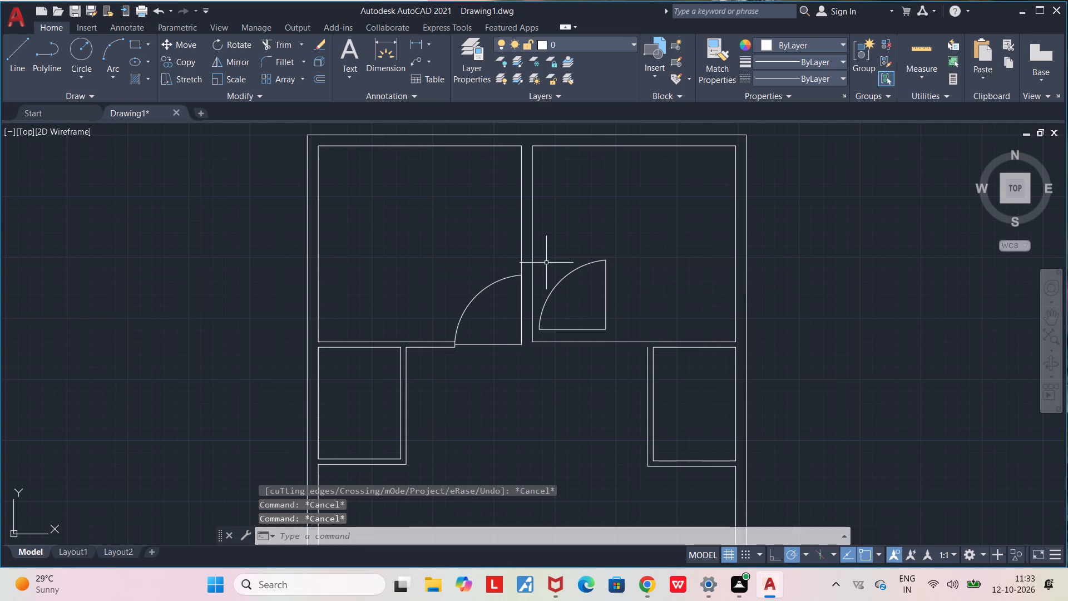
# Mirror the pasted door symbol about a vertical line through the jamb end of its base line, erasing the source objects.
pyautogui.click(544, 246)
pyautogui.click(658, 337)
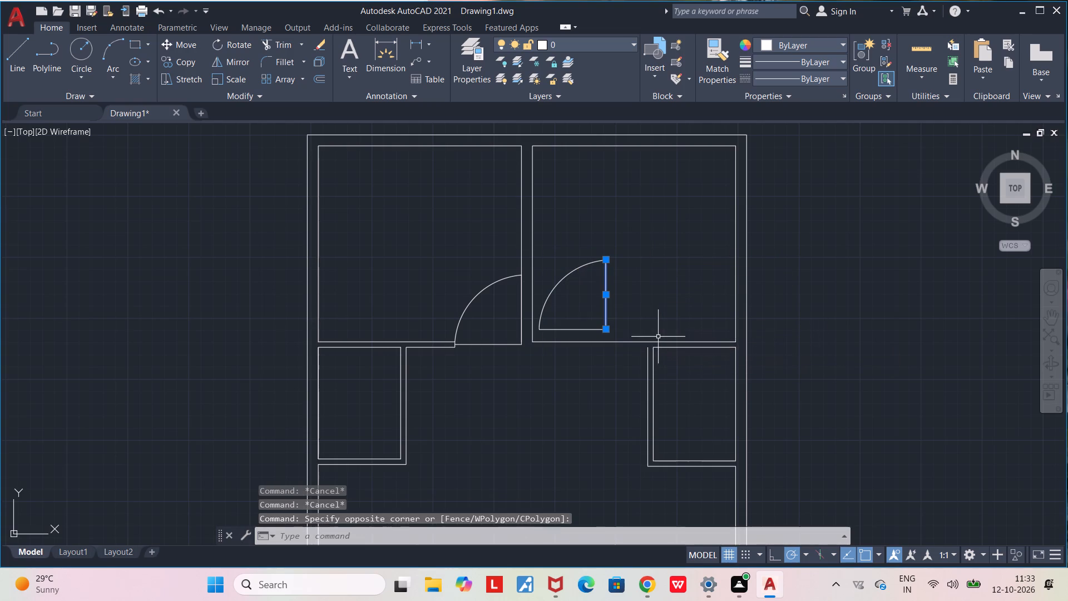
pyautogui.press('Escape')
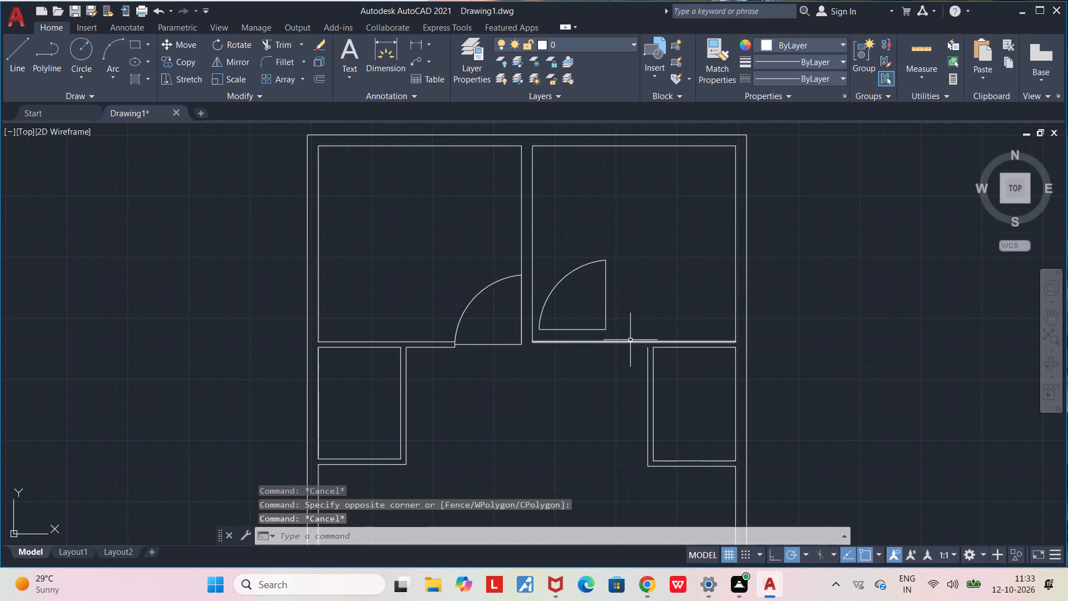
pyautogui.click(625, 337)
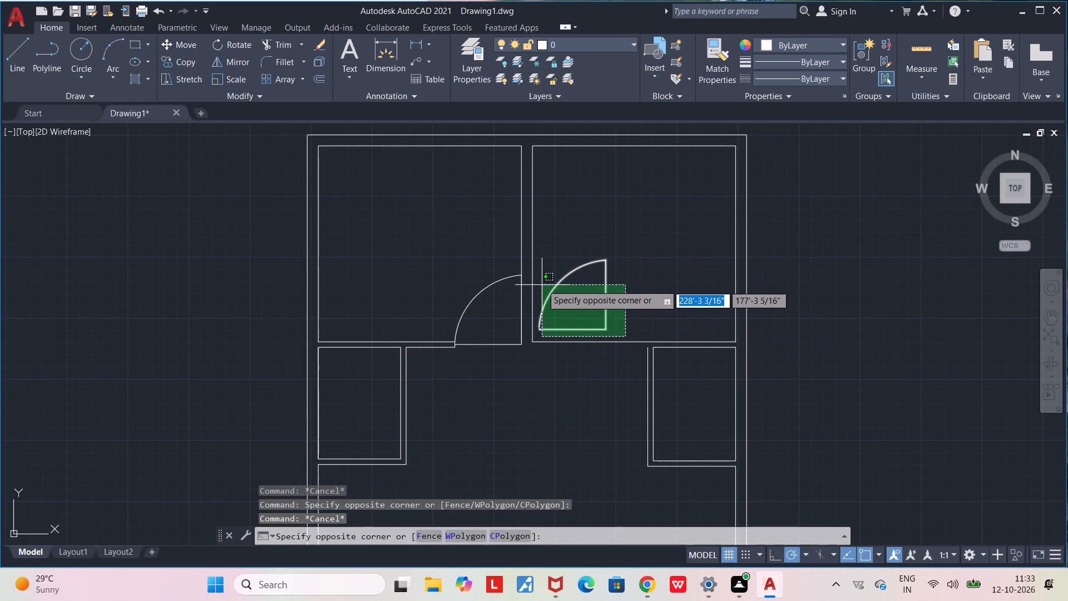
pyautogui.click(537, 237)
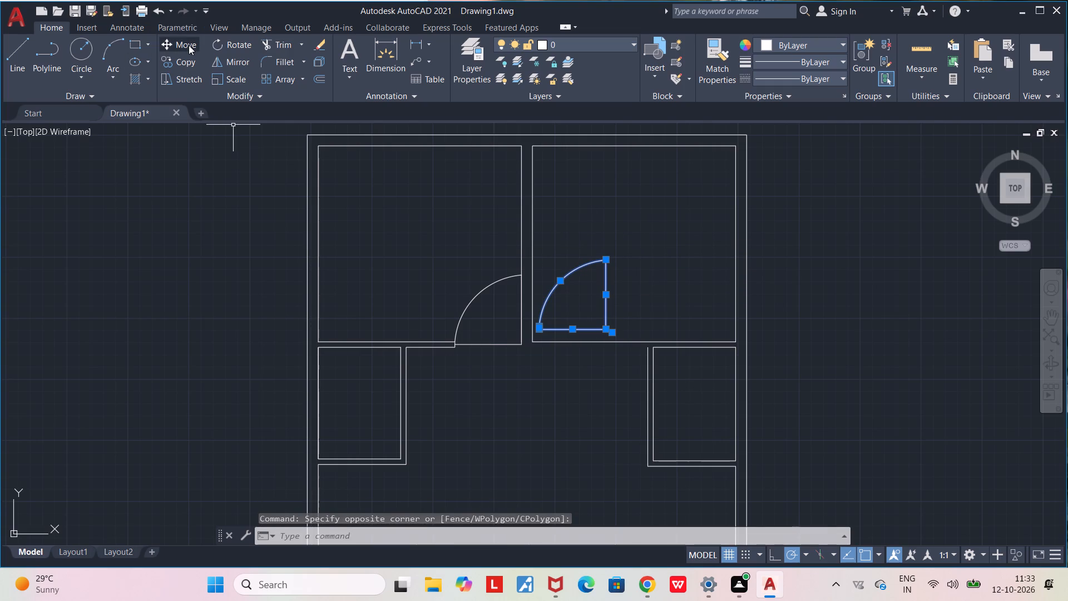
pyautogui.click(225, 65)
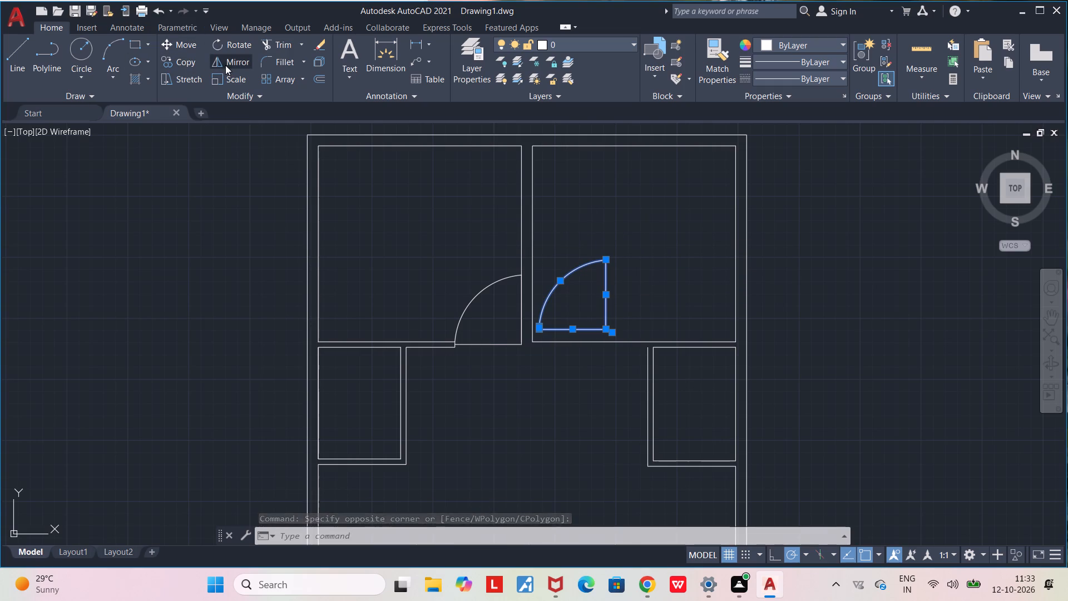
pyautogui.click(538, 331)
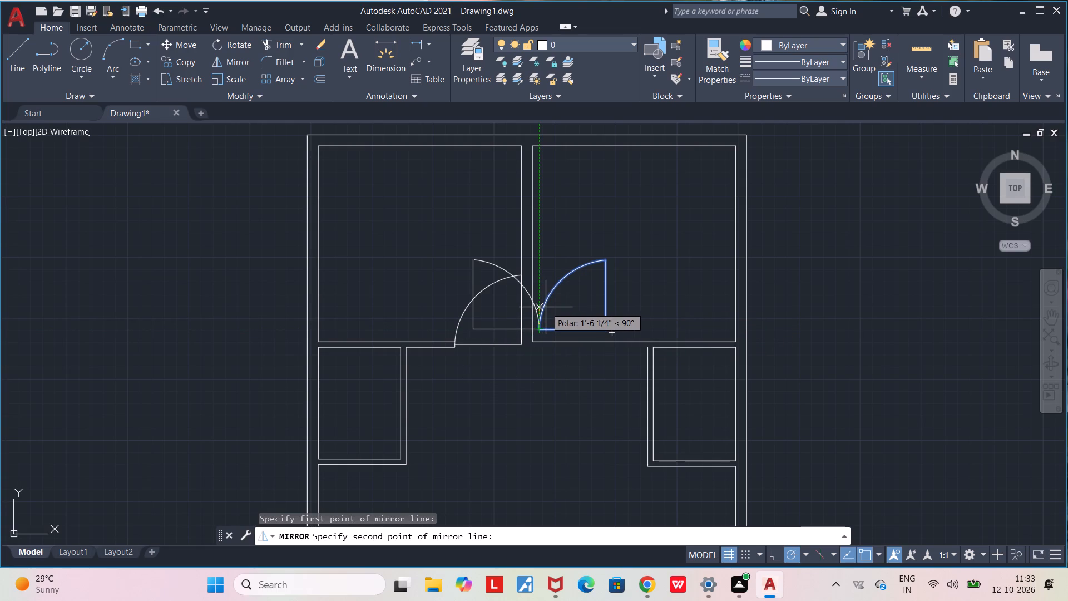
pyautogui.click(546, 307)
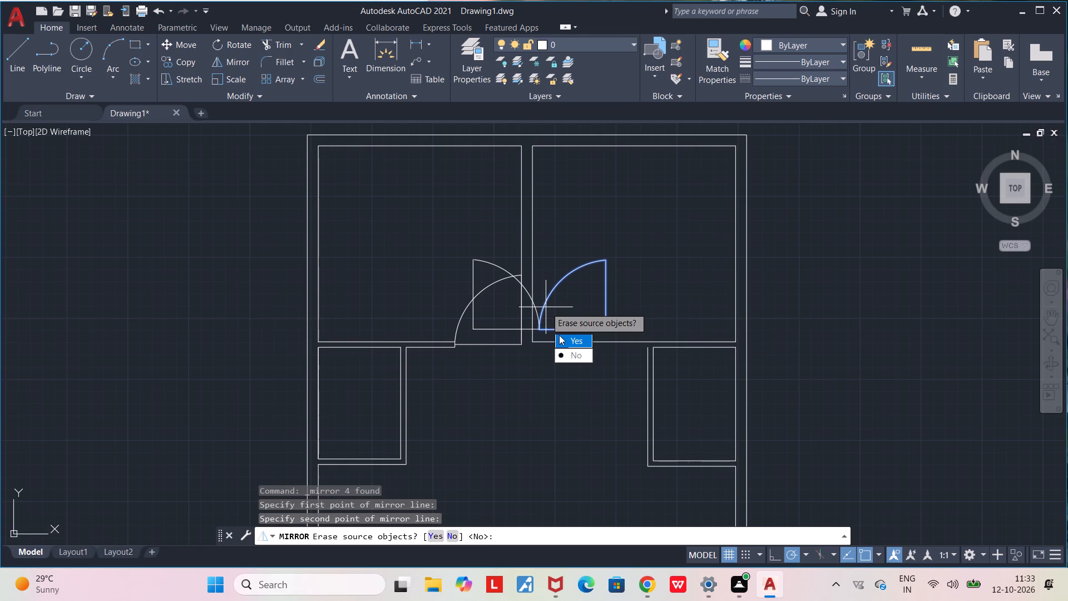
pyautogui.moveTo(560, 336); pyautogui.dragTo(546, 307)
# Move the mirrored door symbol by its jamb end into the second upper room, onto the room's lower wall line.
pyautogui.click(413, 241)
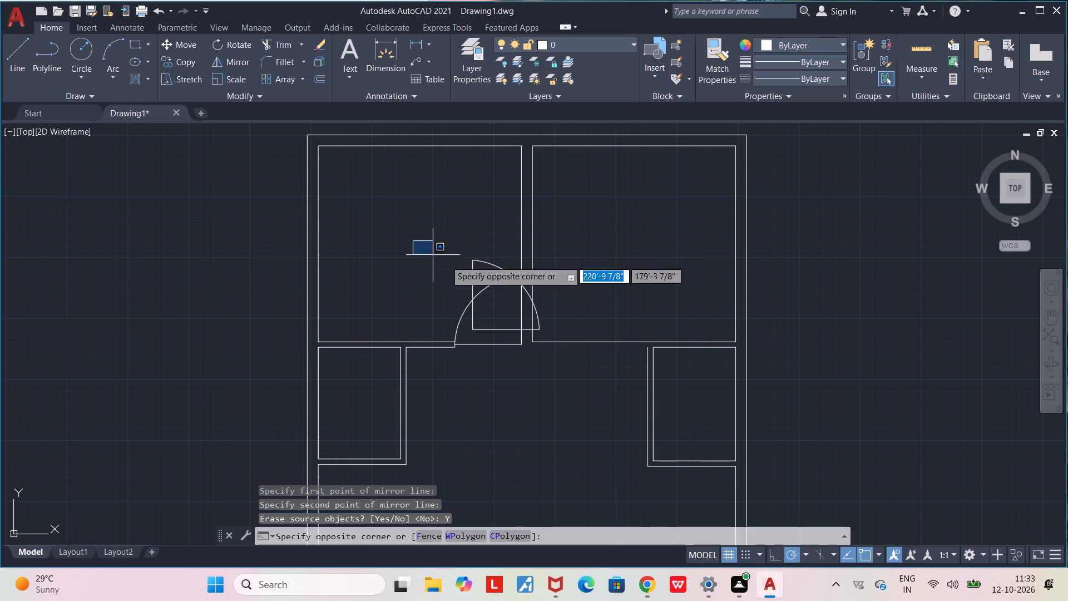
pyautogui.click(562, 336)
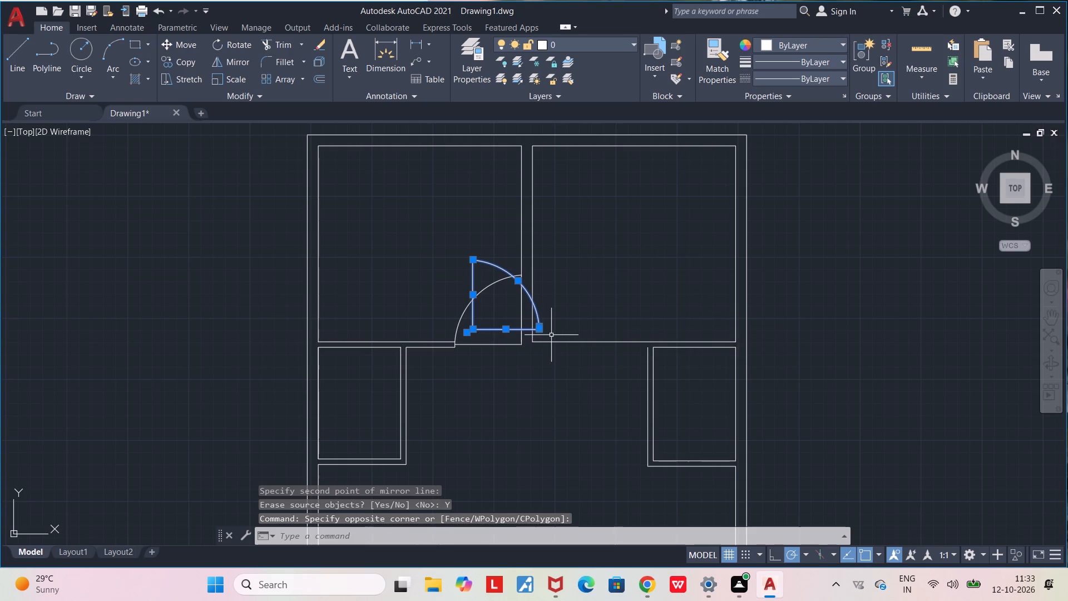
pyautogui.press('m')
pyautogui.press('Return')
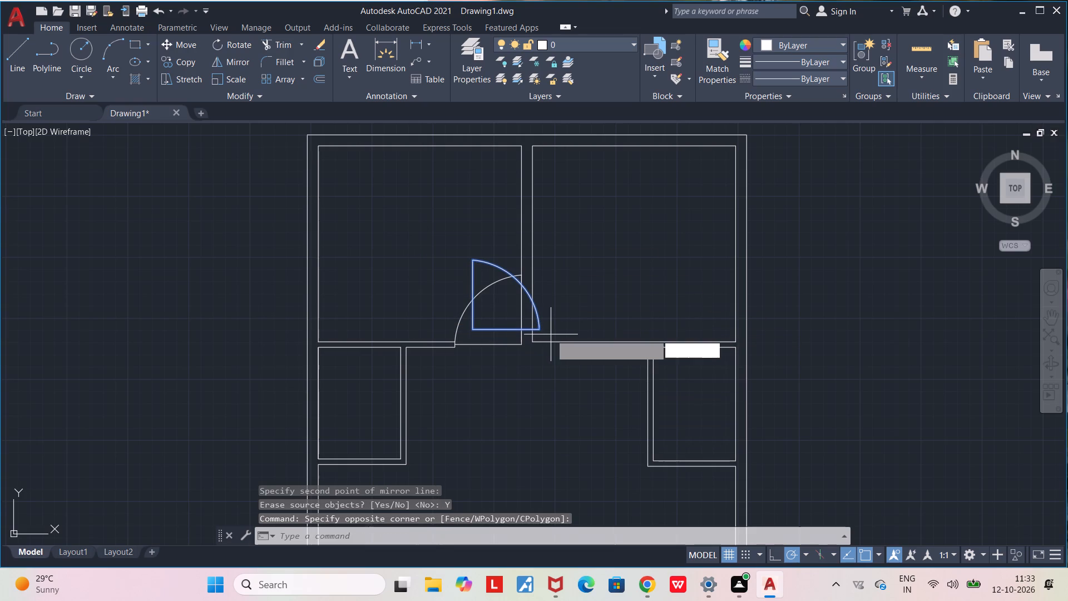
pyautogui.click(542, 332)
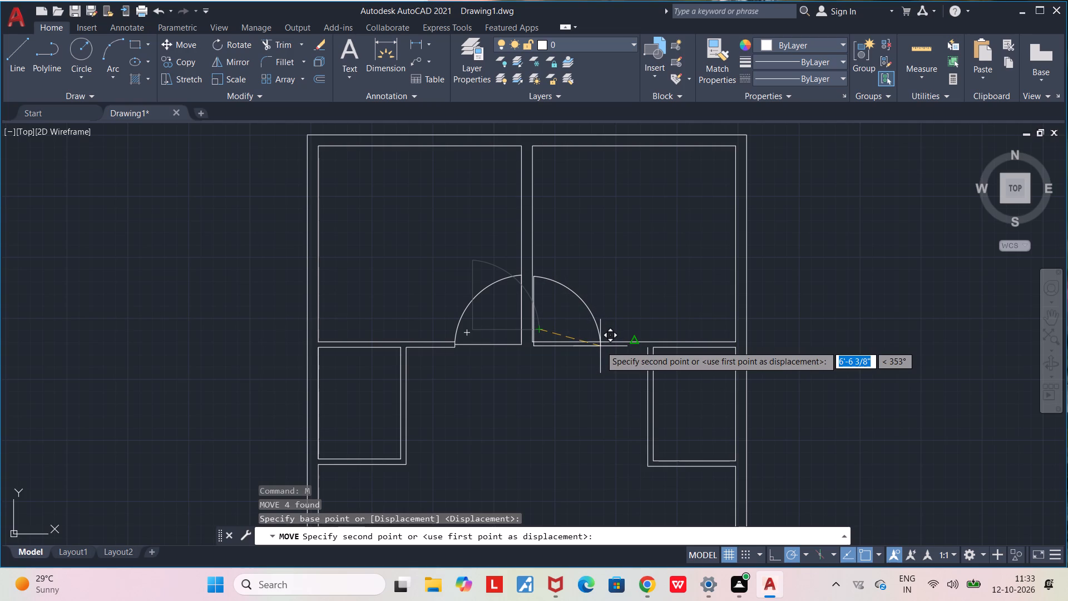
pyautogui.click(600, 344)
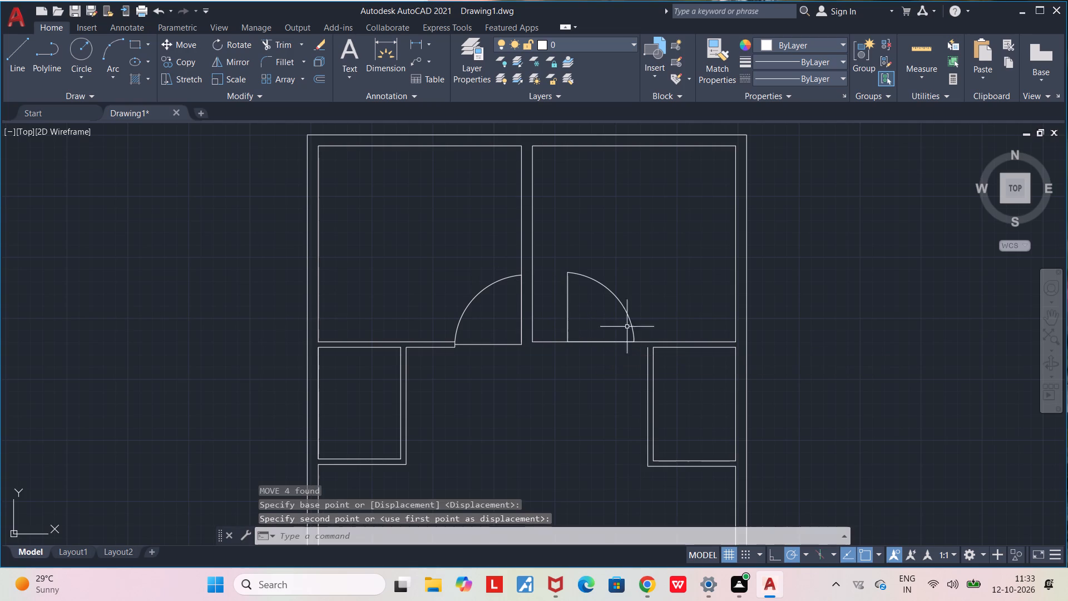
# Move the door symbol by its base corner to the dividing wall's face, level with the first door's base line.
pyautogui.scroll(2, 650, 295)
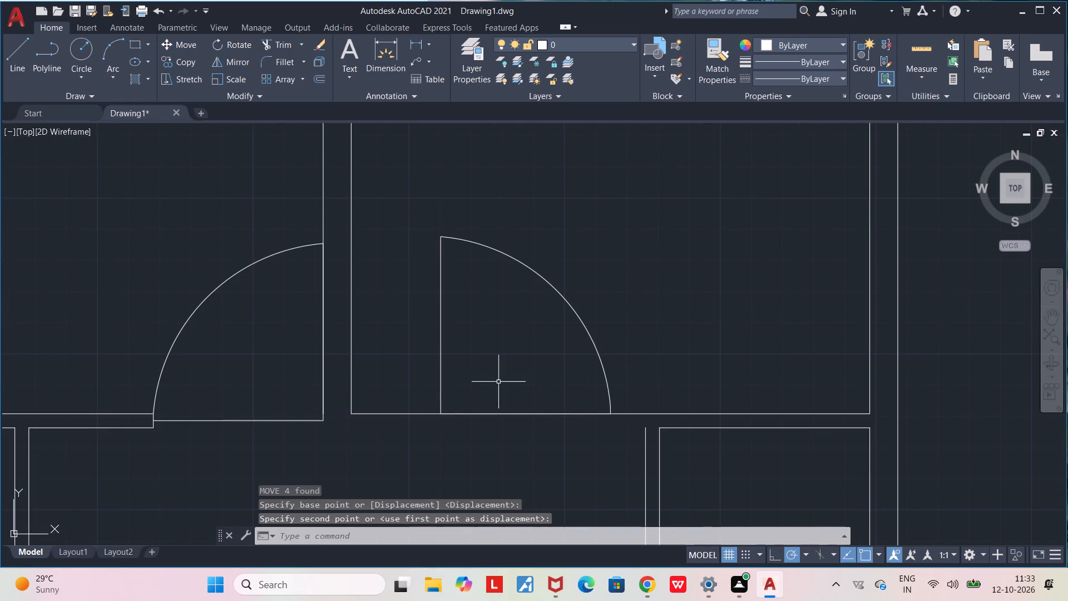
pyautogui.click(413, 205)
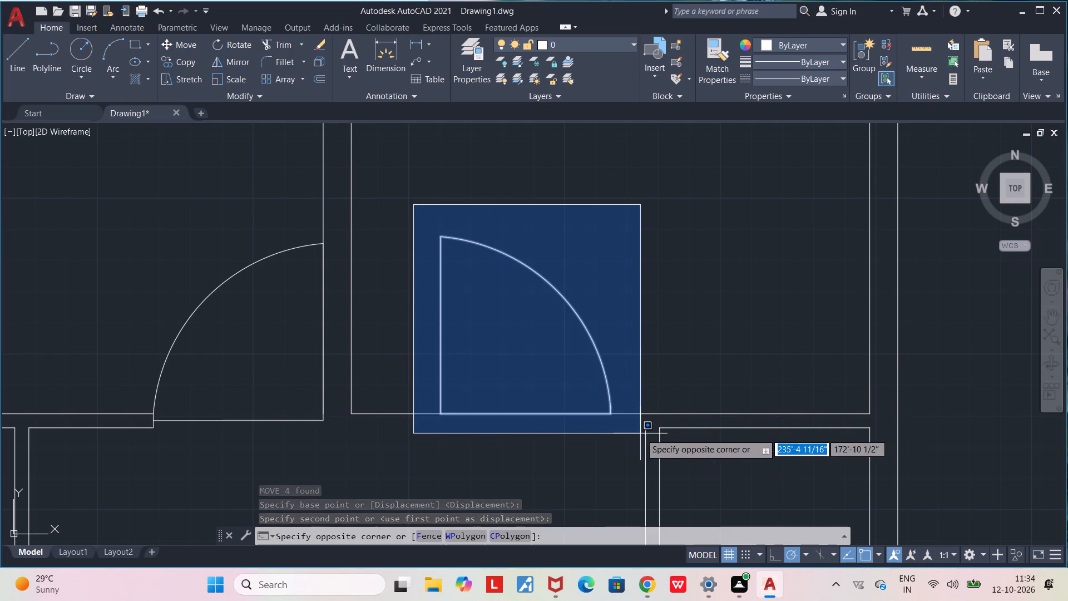
pyautogui.click(640, 433)
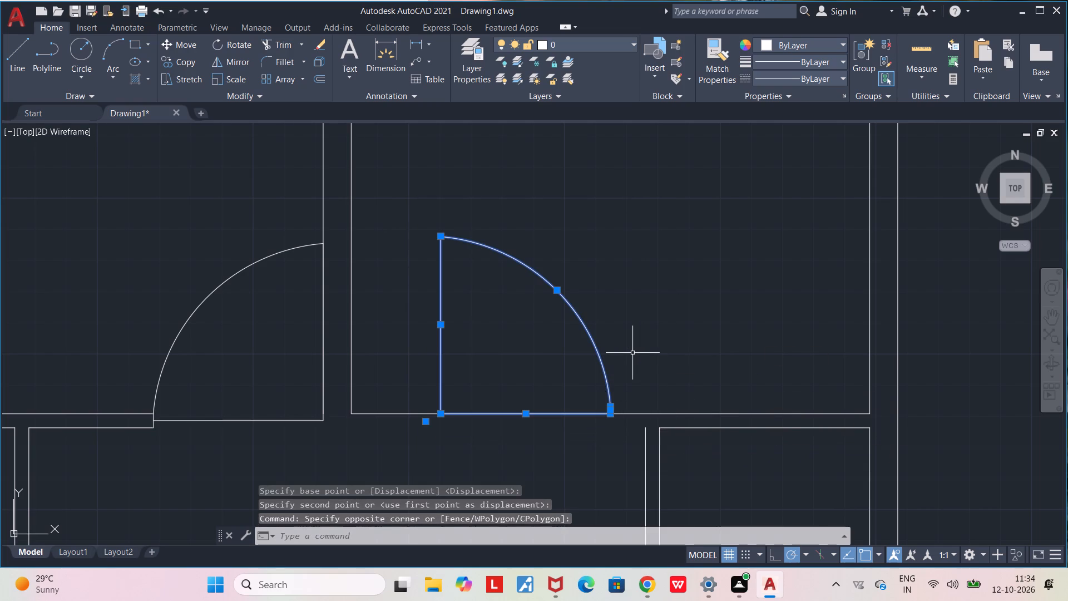
pyautogui.press('m')
pyautogui.press('Return')
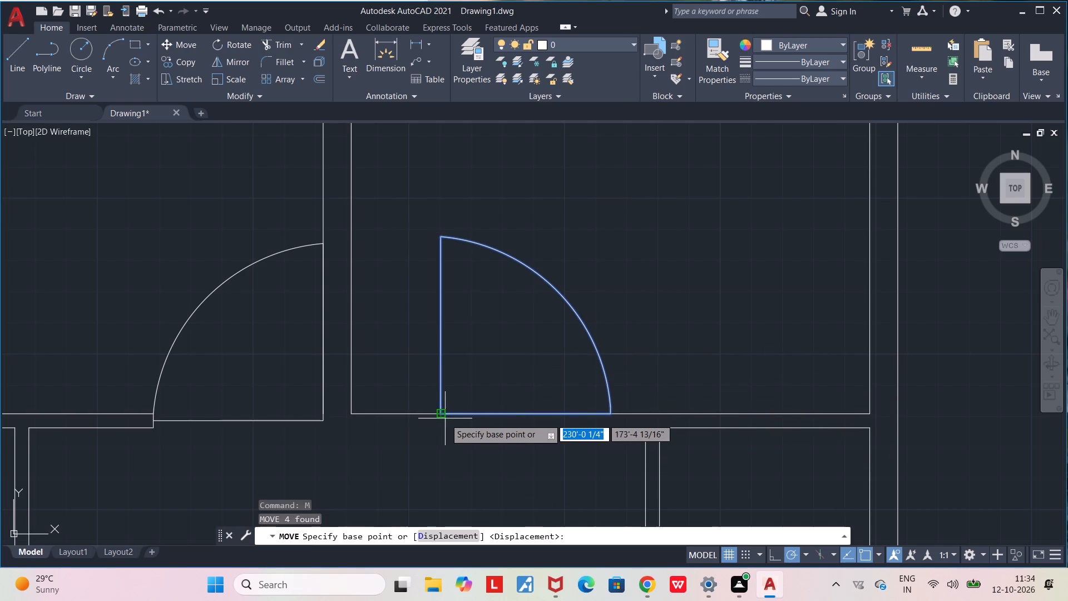
pyautogui.click(440, 416)
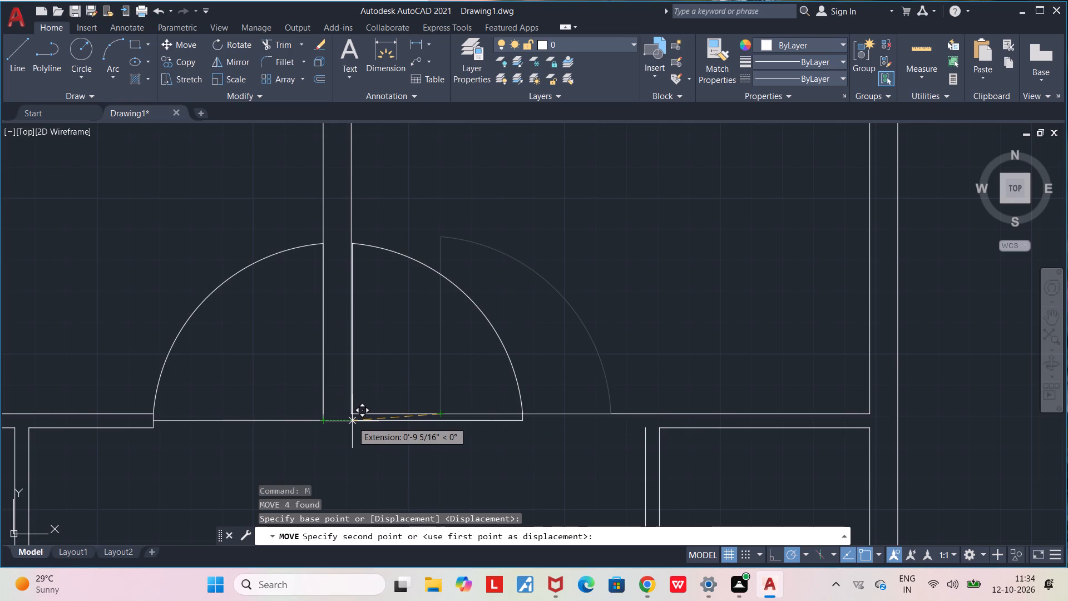
pyautogui.click(351, 421)
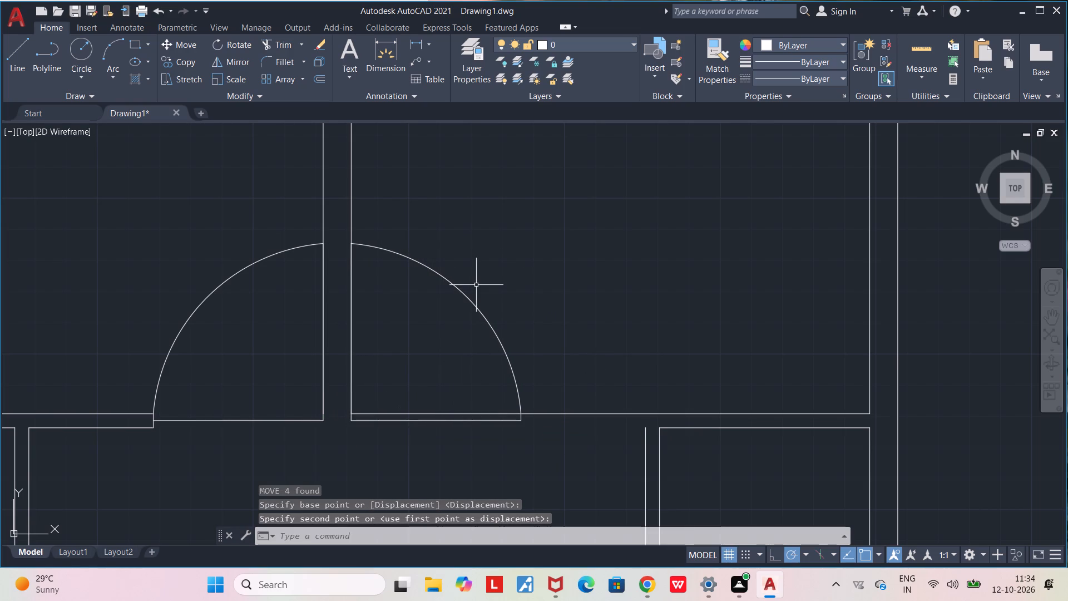
# Draw a horizontal wall line about 13'-3 5/8" long from the first door's jamb bottom to the opposite small room's open wall end.
pyautogui.scroll(-2, 476, 285)
pyautogui.scroll(2, 511, 354)
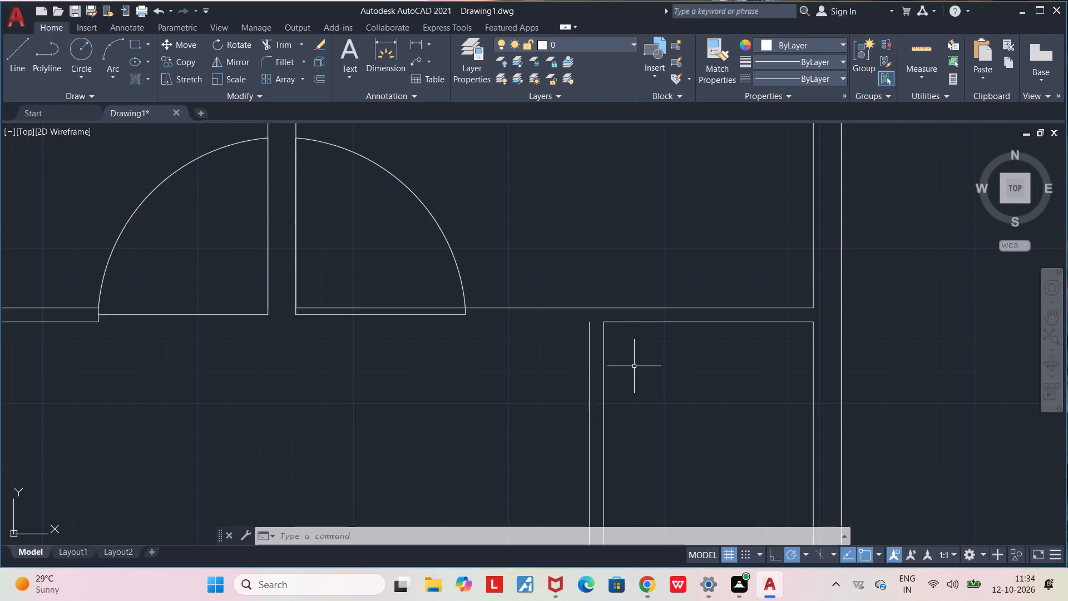
pyautogui.scroll(-2, 634, 366)
pyautogui.scroll(2, 635, 399)
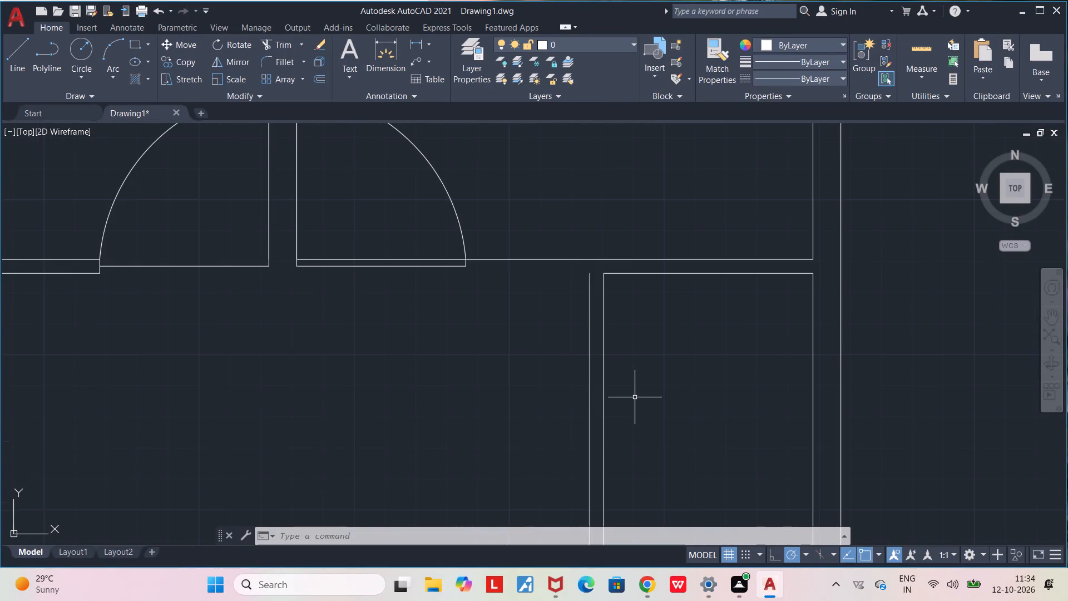
pyautogui.moveTo(536, 400); pyautogui.dragTo(544, 458, button='middle')
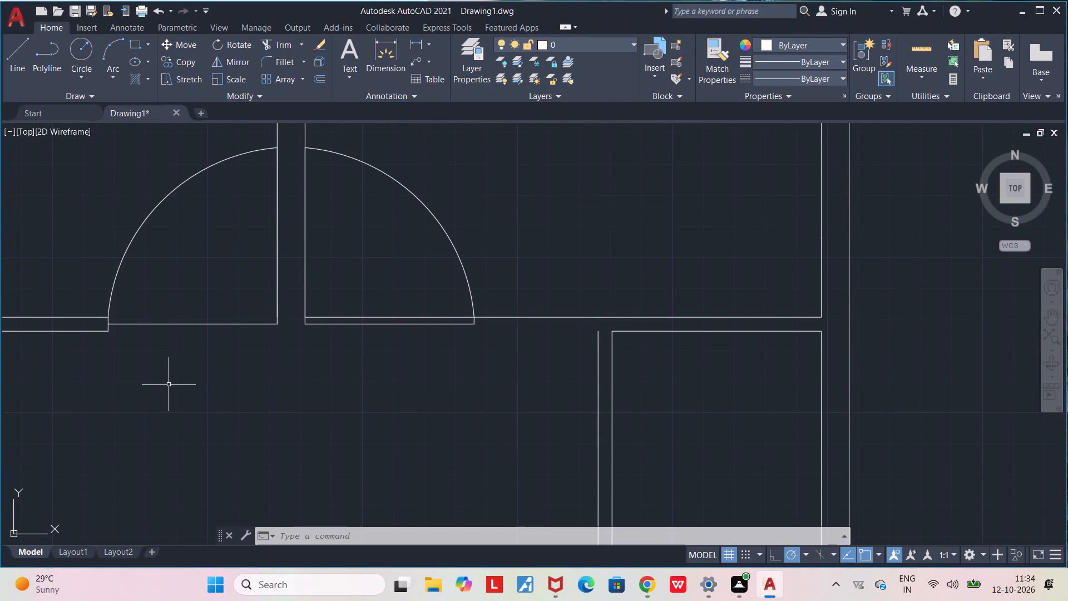
pyautogui.press('l')
pyautogui.press('Return')
pyautogui.click(111, 333)
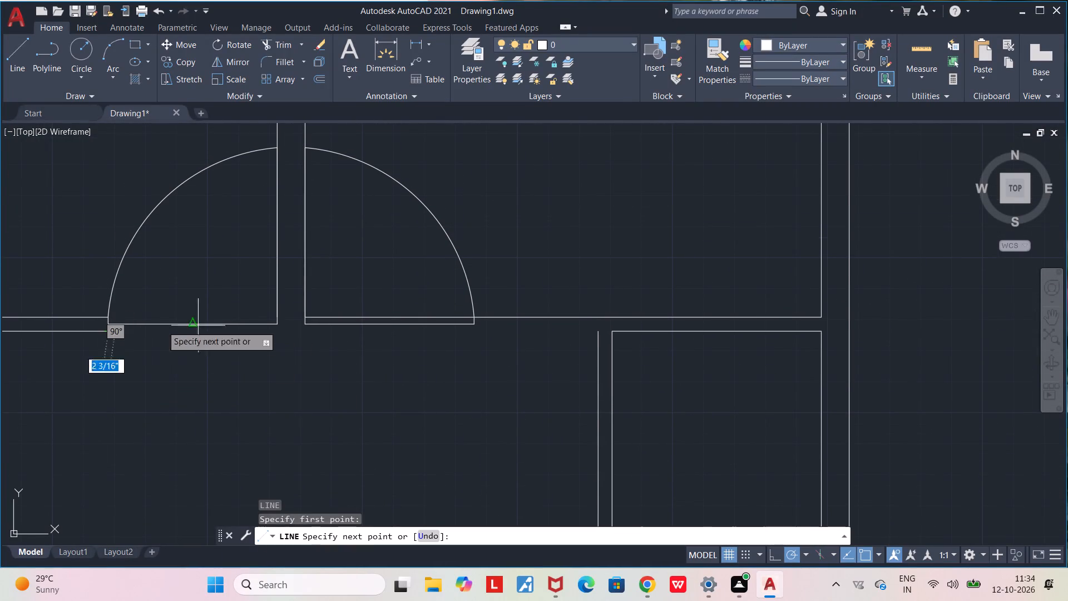
pyautogui.click(599, 331)
pyautogui.press('Escape')
pyautogui.press('Escape')
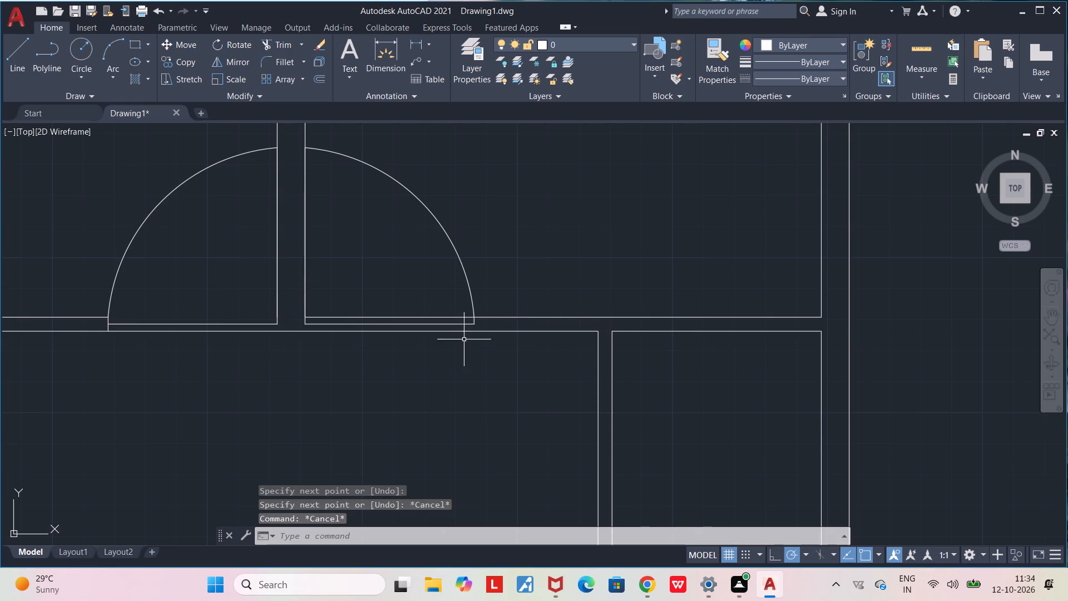
# Draw a short vertical jamb line from the second door's outer base corner down to the new wall line.
pyautogui.scroll(3, 474, 335)
pyautogui.moveTo(473, 323); pyautogui.dragTo(455, 405, button='middle')
pyautogui.scroll(2, 453, 396)
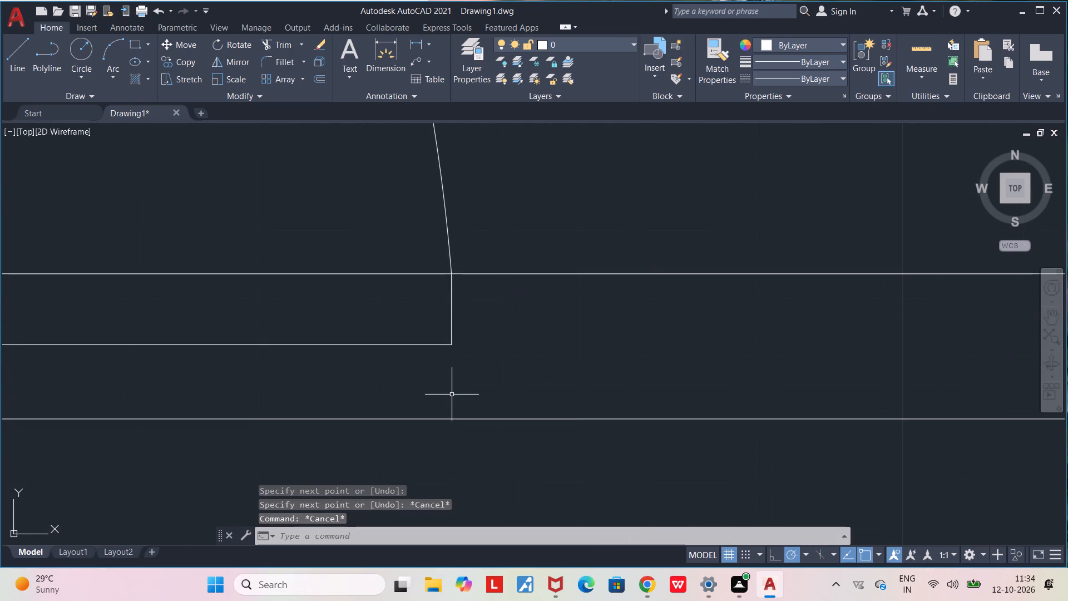
pyautogui.press('l')
pyautogui.press('Return')
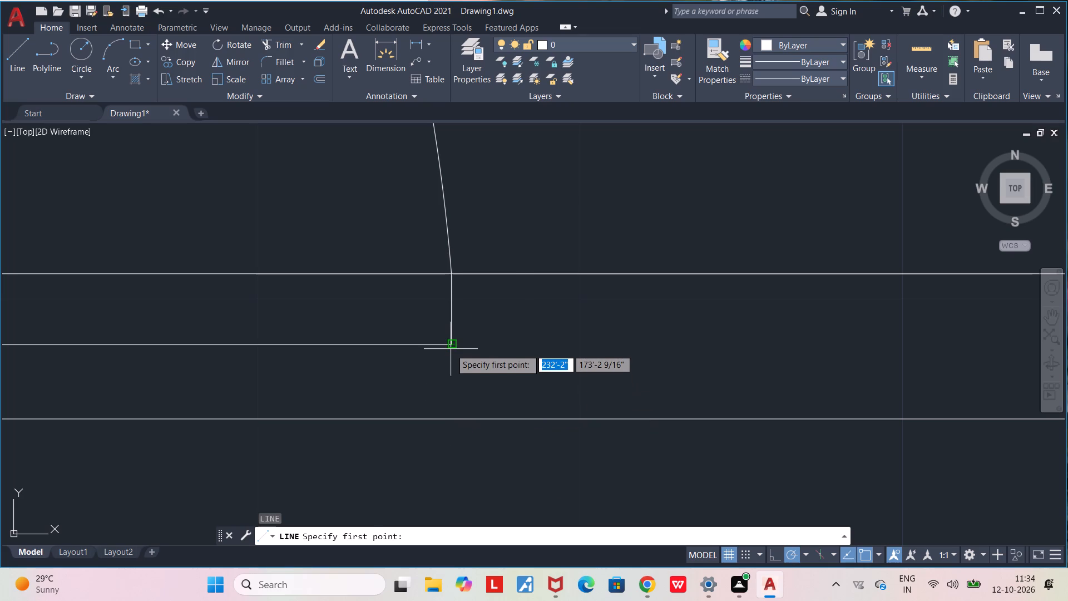
pyautogui.click(451, 349)
pyautogui.click(453, 422)
pyautogui.press('Escape')
pyautogui.press('Escape')
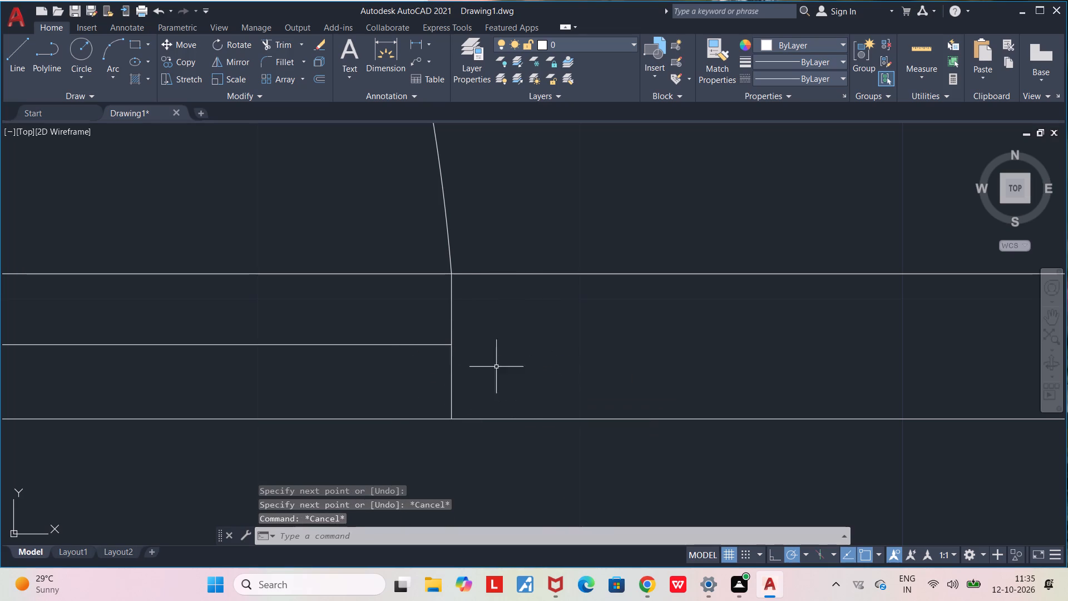
# Trim the second room's inner wall line across the second door opening.
pyautogui.scroll(-5, 479, 352)
pyautogui.moveTo(546, 347); pyautogui.dragTo(614, 345, button='middle')
pyautogui.scroll(3, 477, 334)
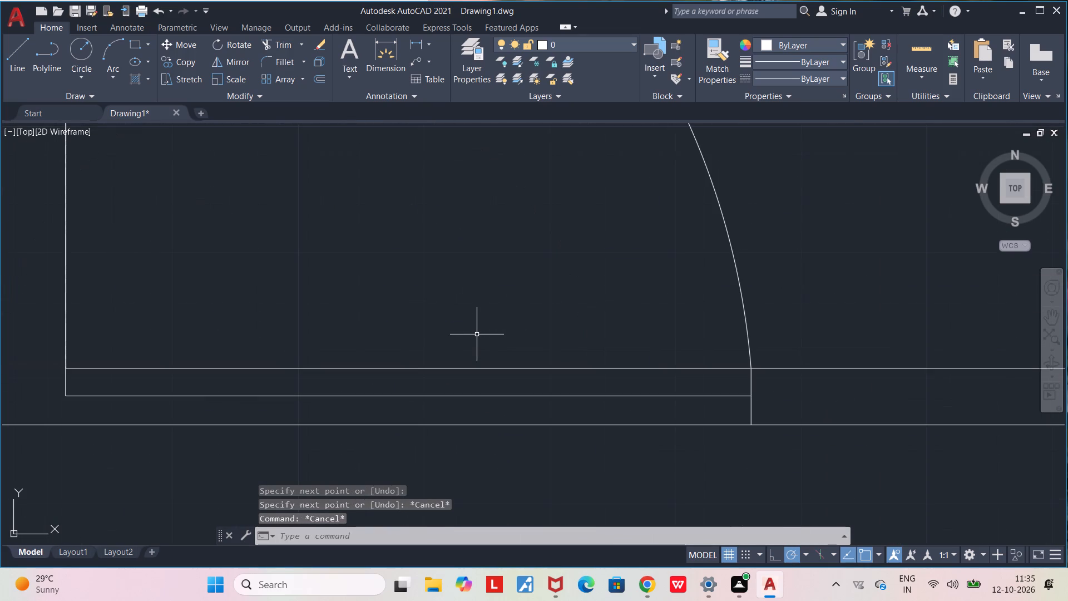
pyautogui.write('TR')
pyautogui.press('Return')
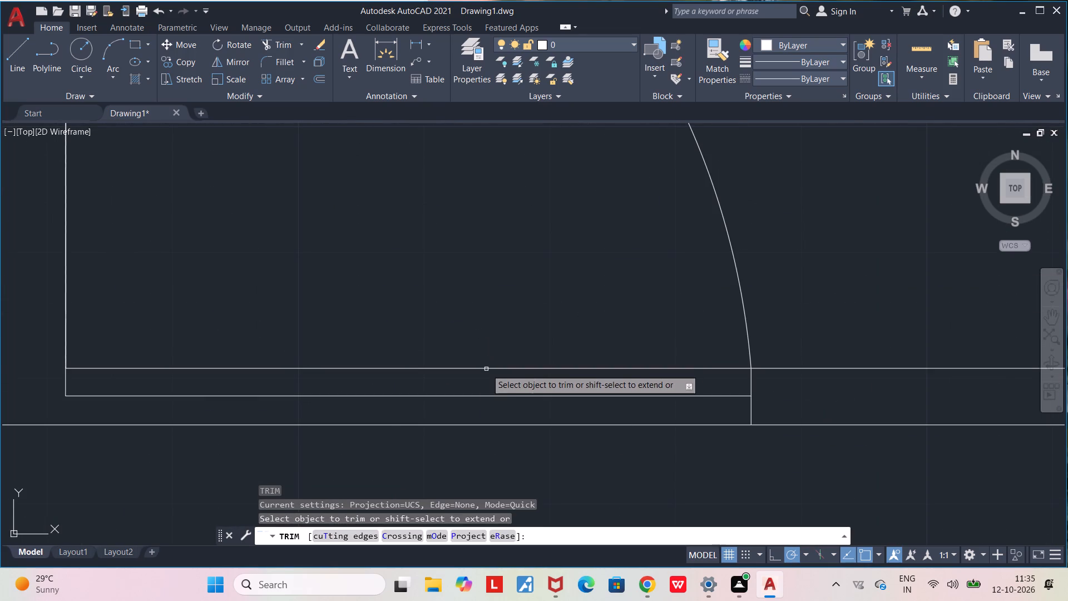
pyautogui.click(486, 368)
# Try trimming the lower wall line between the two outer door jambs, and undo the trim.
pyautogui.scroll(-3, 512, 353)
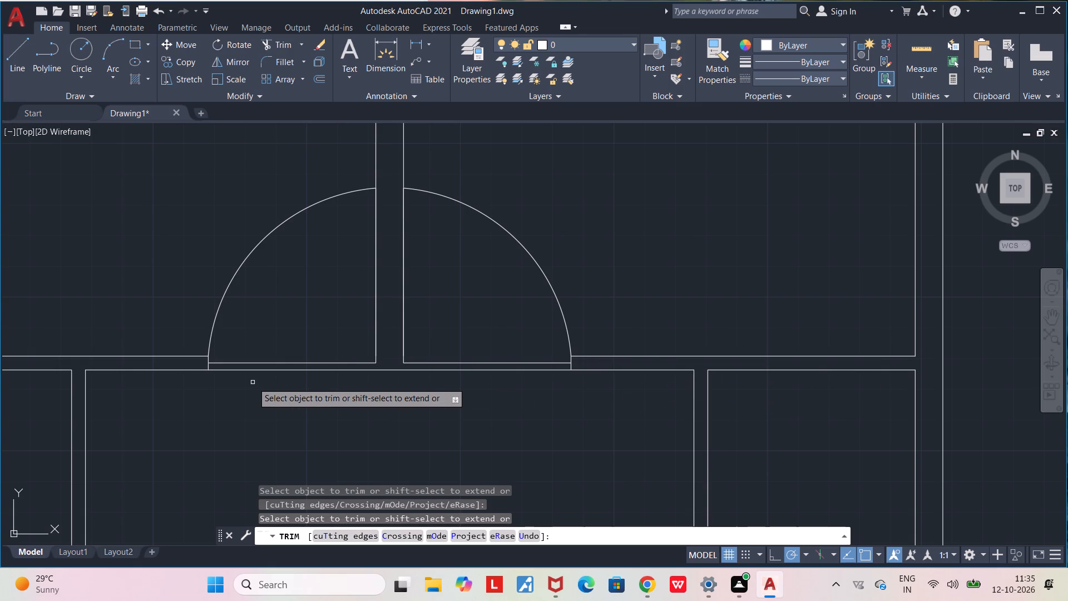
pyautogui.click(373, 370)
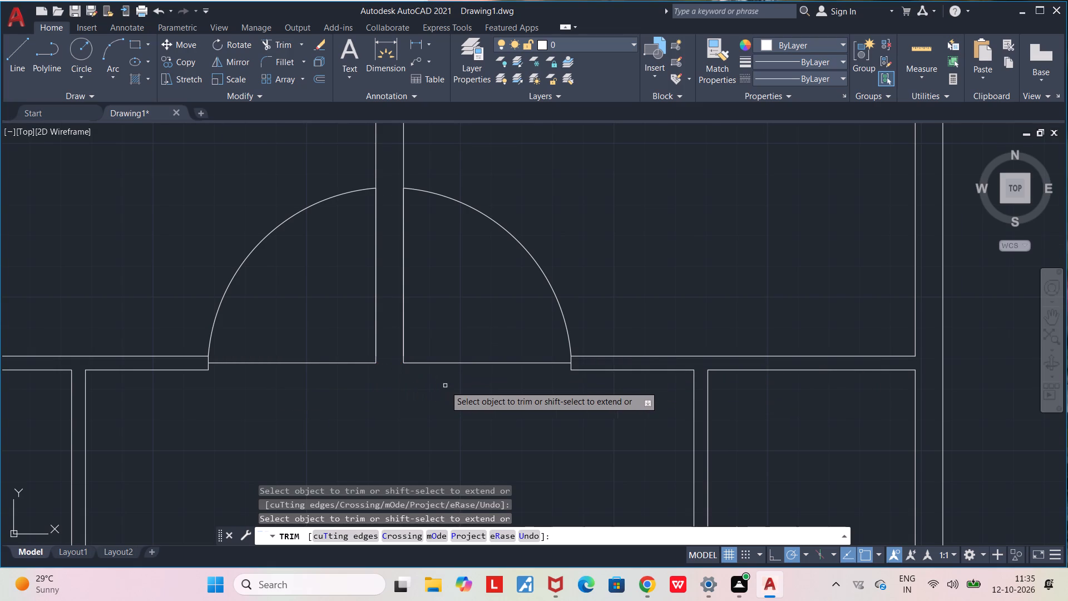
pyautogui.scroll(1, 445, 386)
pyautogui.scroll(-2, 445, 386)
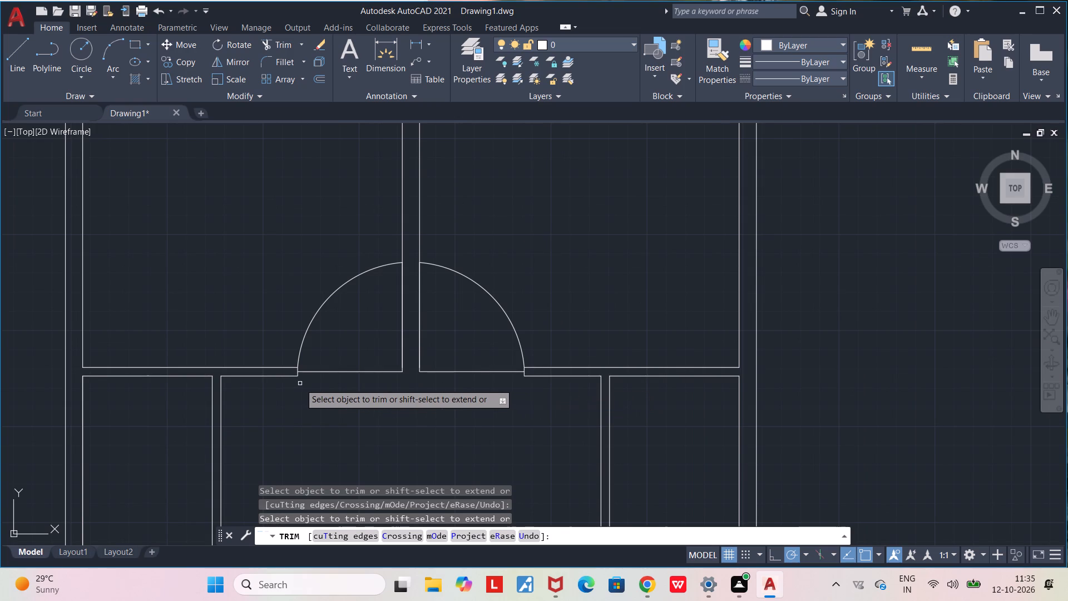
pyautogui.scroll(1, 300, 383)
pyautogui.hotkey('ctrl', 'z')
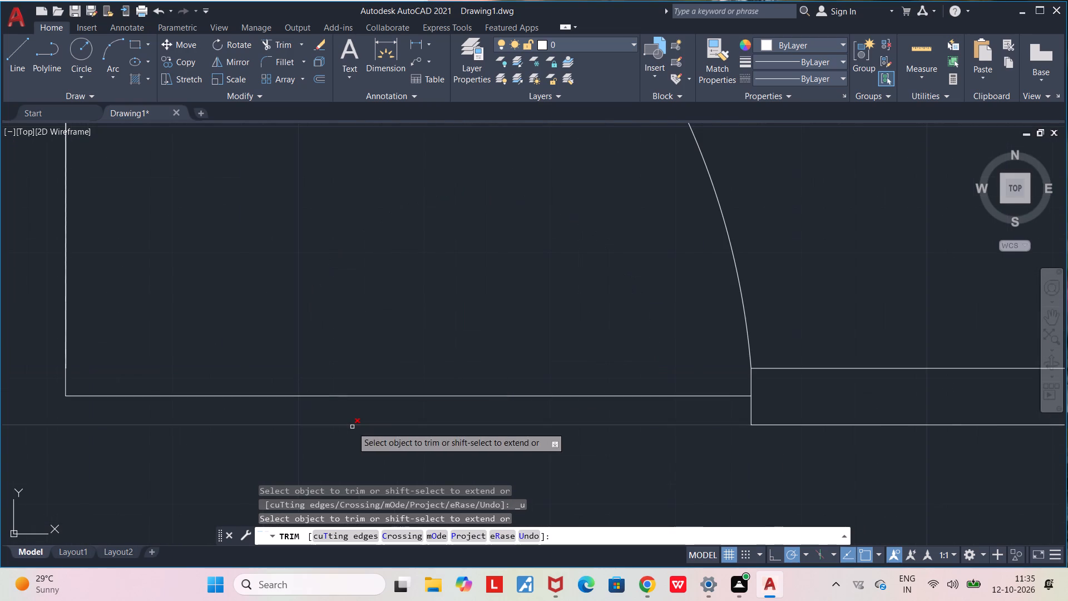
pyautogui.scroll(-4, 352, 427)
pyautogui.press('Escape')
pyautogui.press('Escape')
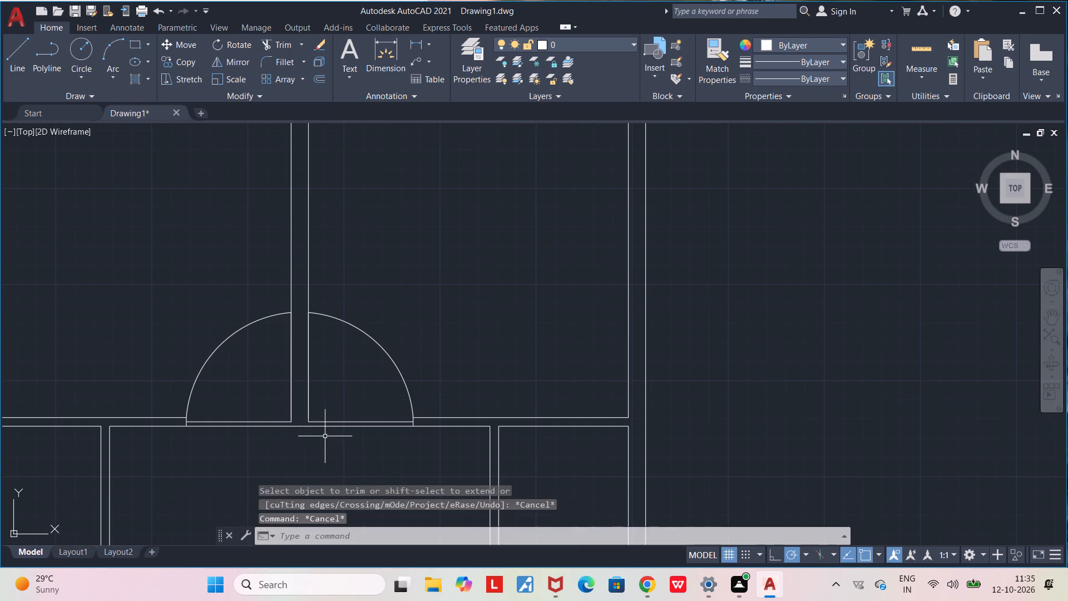
# Draw a short vertical line from the first door's base corner at the dividing wall down to the lower wall line.
pyautogui.scroll(6, 309, 427)
pyautogui.moveTo(293, 429); pyautogui.dragTo(486, 418, button='middle')
pyautogui.scroll(-1, 486, 418)
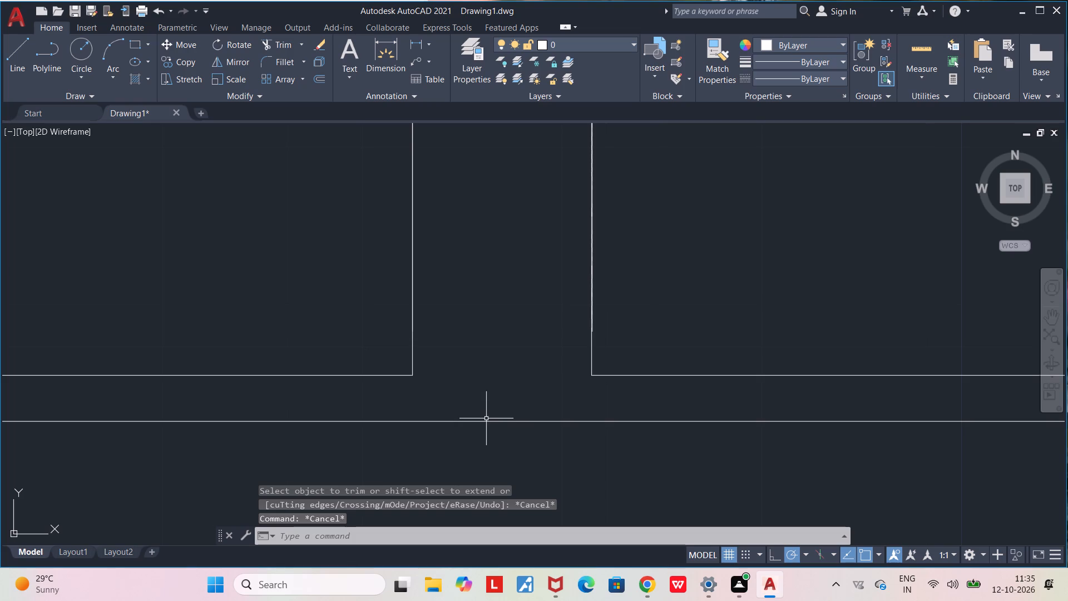
pyautogui.scroll(-1, 440, 406)
pyautogui.press('l')
pyautogui.press('Return')
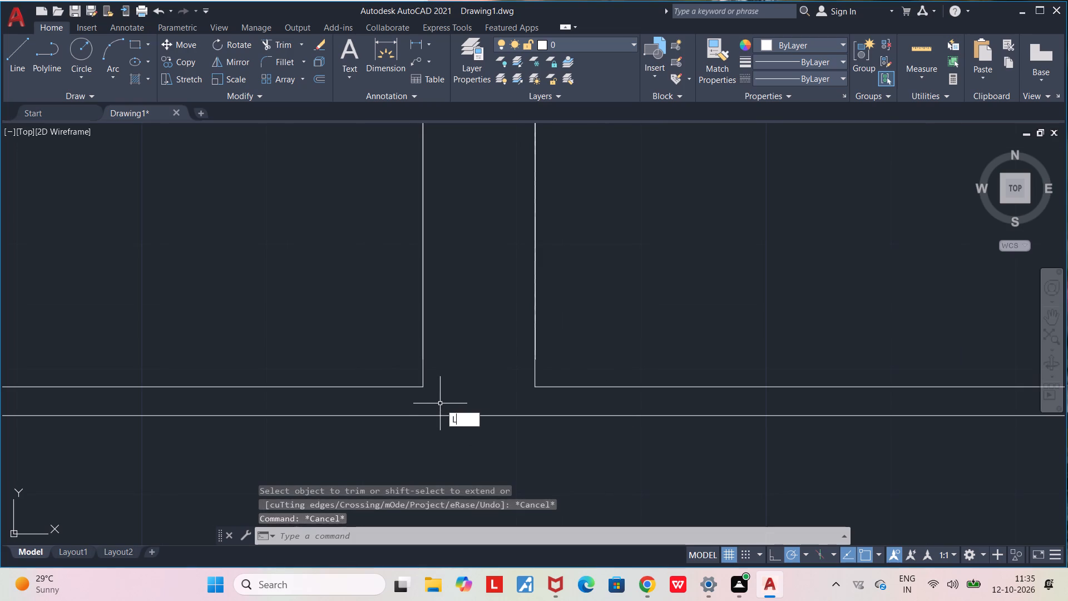
pyautogui.scroll(3, 440, 403)
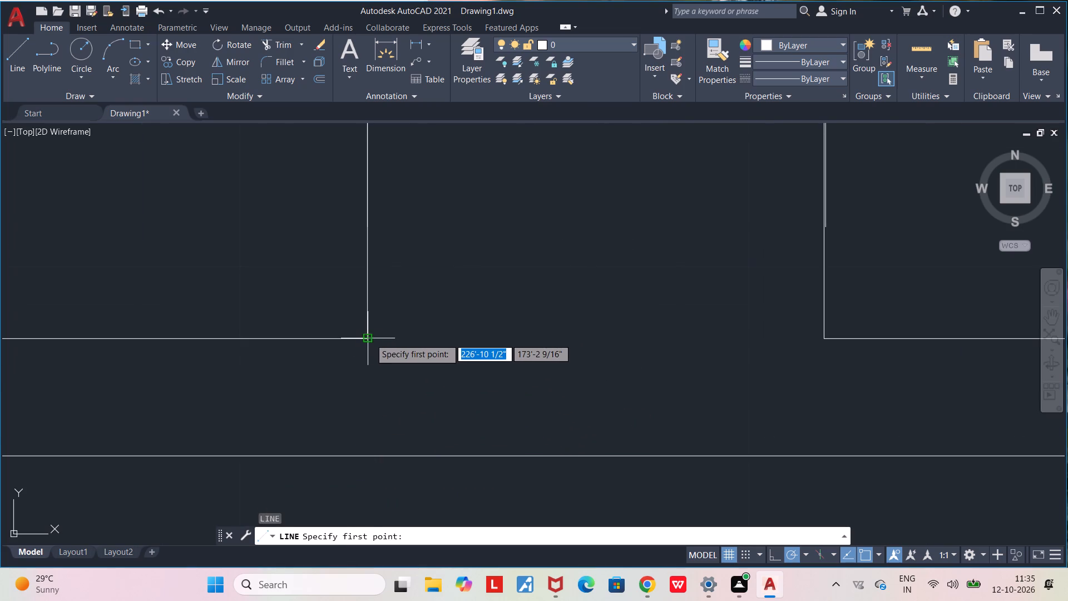
pyautogui.click(370, 338)
pyautogui.click(367, 456)
pyautogui.press('Escape')
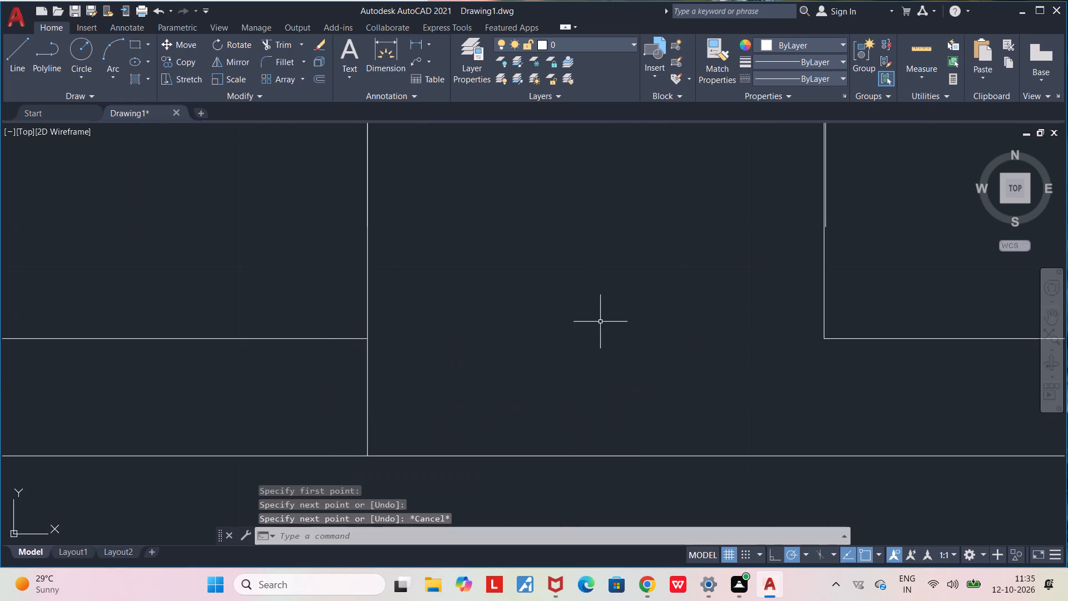
# Draw a matching 2 5/16" vertical line from the second door's base corner at the dividing wall down to the lower wall line.
pyautogui.press('l')
pyautogui.press('Return')
pyautogui.click(823, 338)
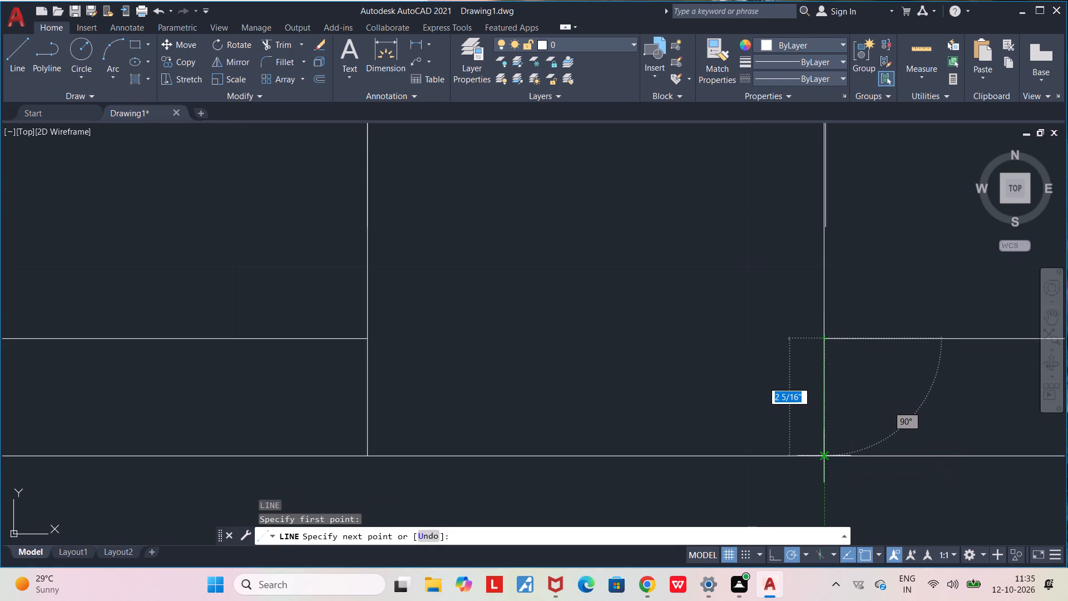
pyautogui.click(824, 458)
pyautogui.press('Escape')
pyautogui.press('Escape')
# Trim the lower wall line beneath both door openings, keeping the short piece that closes the dividing wall's end.
pyautogui.moveTo(816, 421); pyautogui.dragTo(605, 415, button='middle')
pyautogui.scroll(-5, 605, 415)
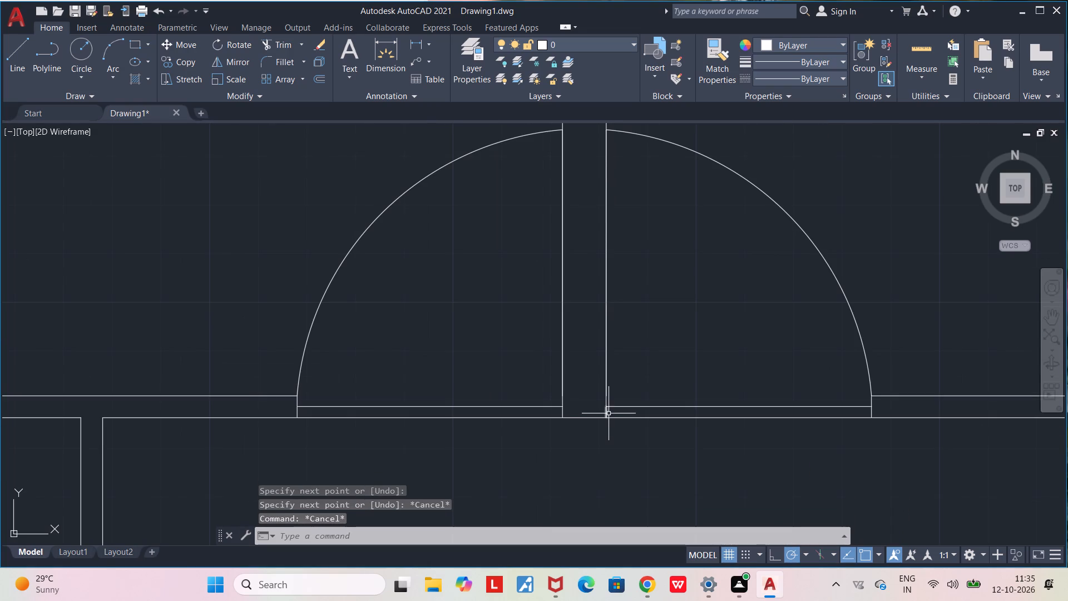
pyautogui.write('TR')
pyautogui.press('Return')
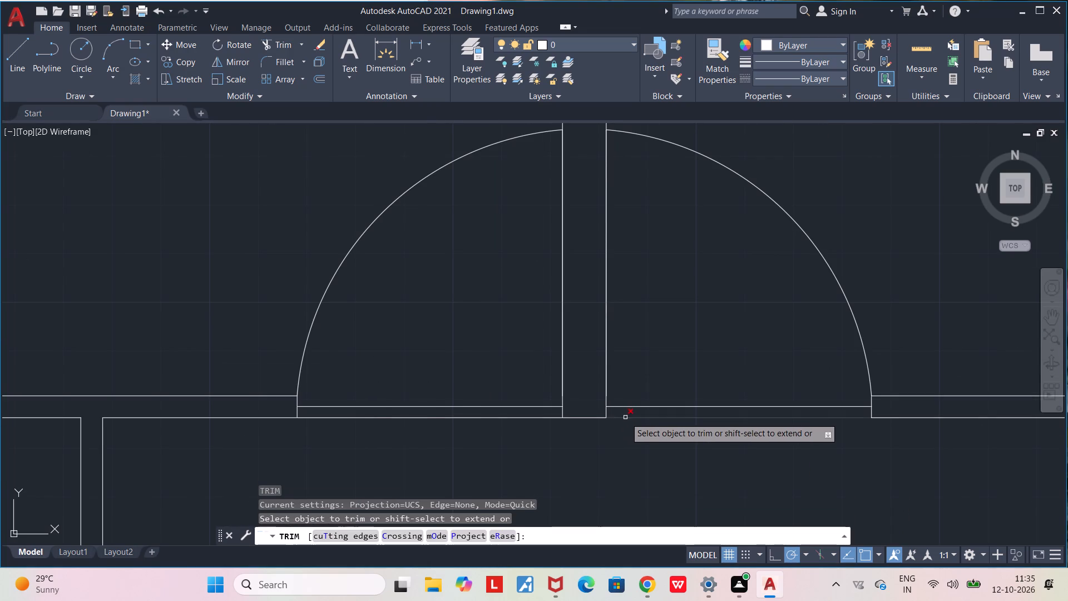
pyautogui.click(625, 417)
pyautogui.click(442, 420)
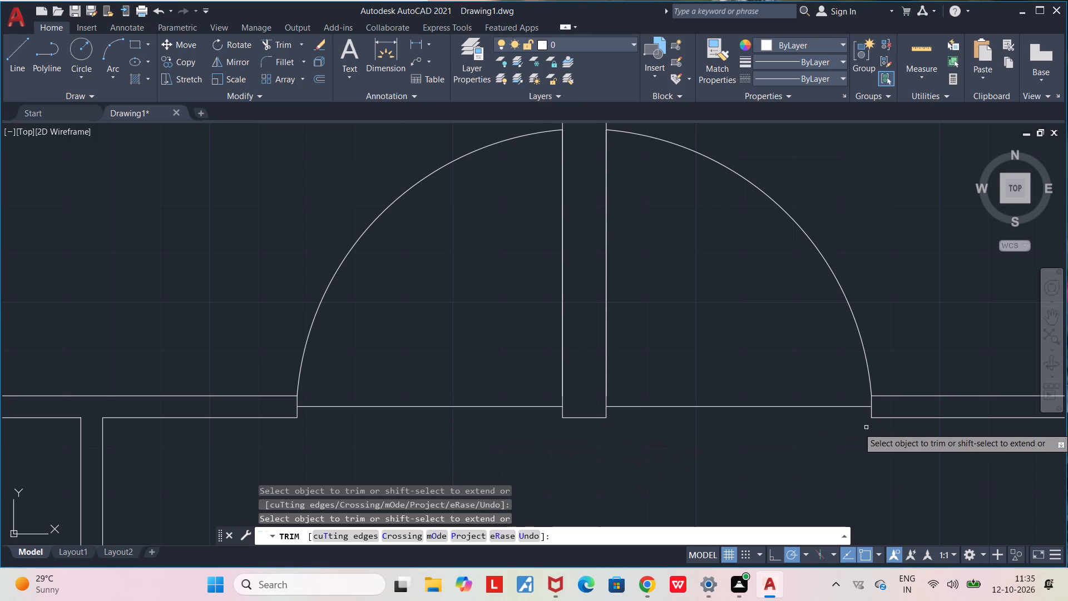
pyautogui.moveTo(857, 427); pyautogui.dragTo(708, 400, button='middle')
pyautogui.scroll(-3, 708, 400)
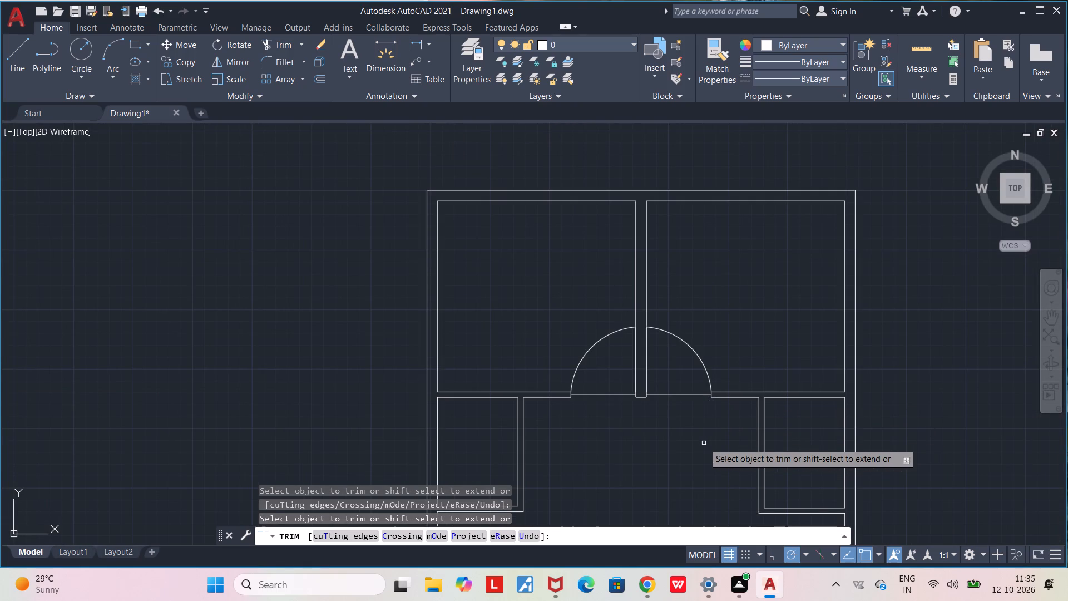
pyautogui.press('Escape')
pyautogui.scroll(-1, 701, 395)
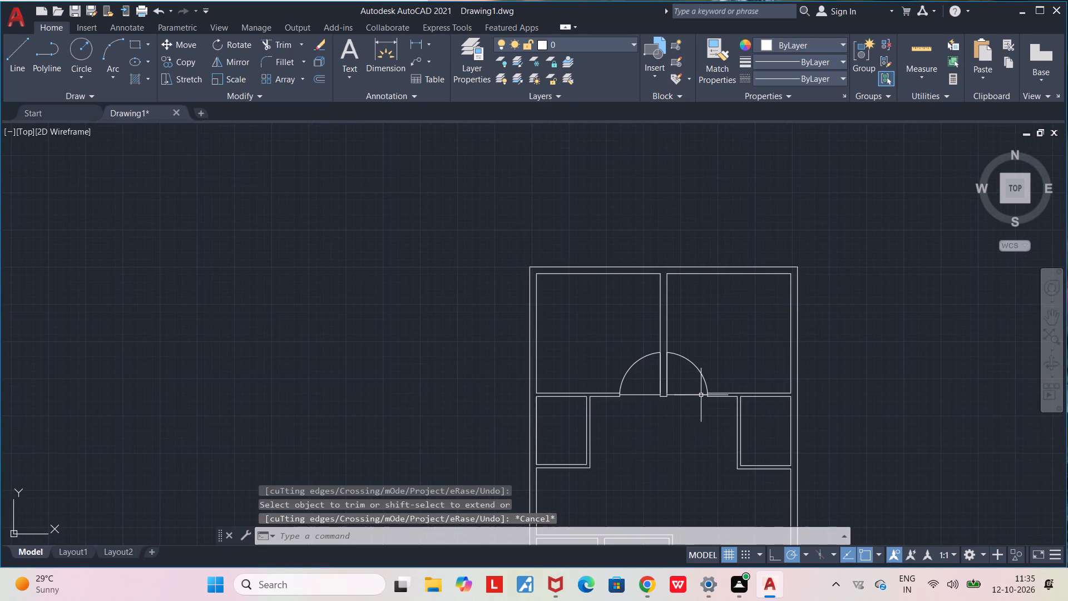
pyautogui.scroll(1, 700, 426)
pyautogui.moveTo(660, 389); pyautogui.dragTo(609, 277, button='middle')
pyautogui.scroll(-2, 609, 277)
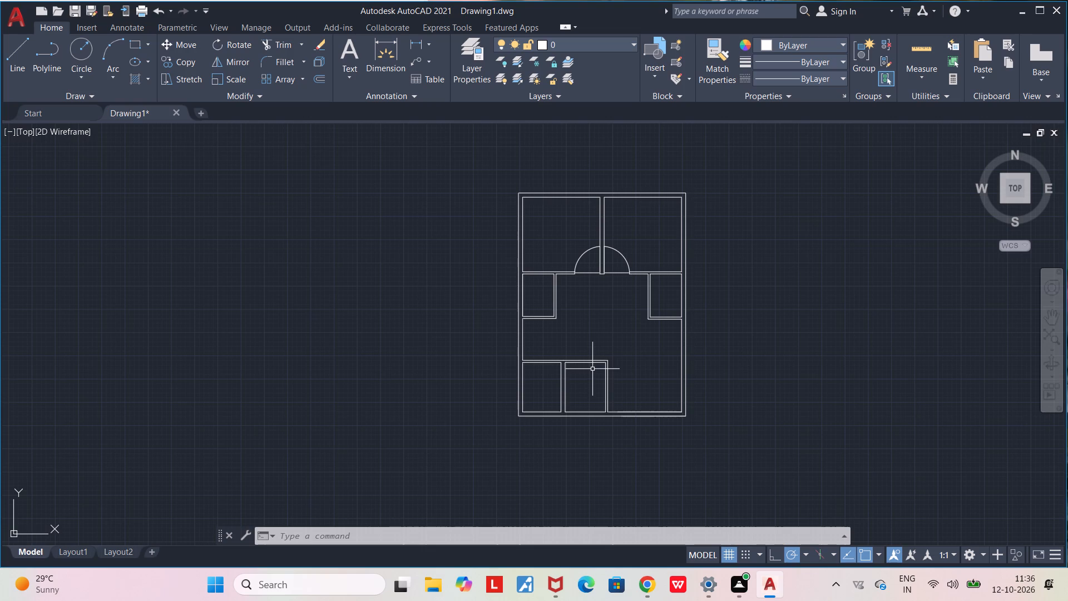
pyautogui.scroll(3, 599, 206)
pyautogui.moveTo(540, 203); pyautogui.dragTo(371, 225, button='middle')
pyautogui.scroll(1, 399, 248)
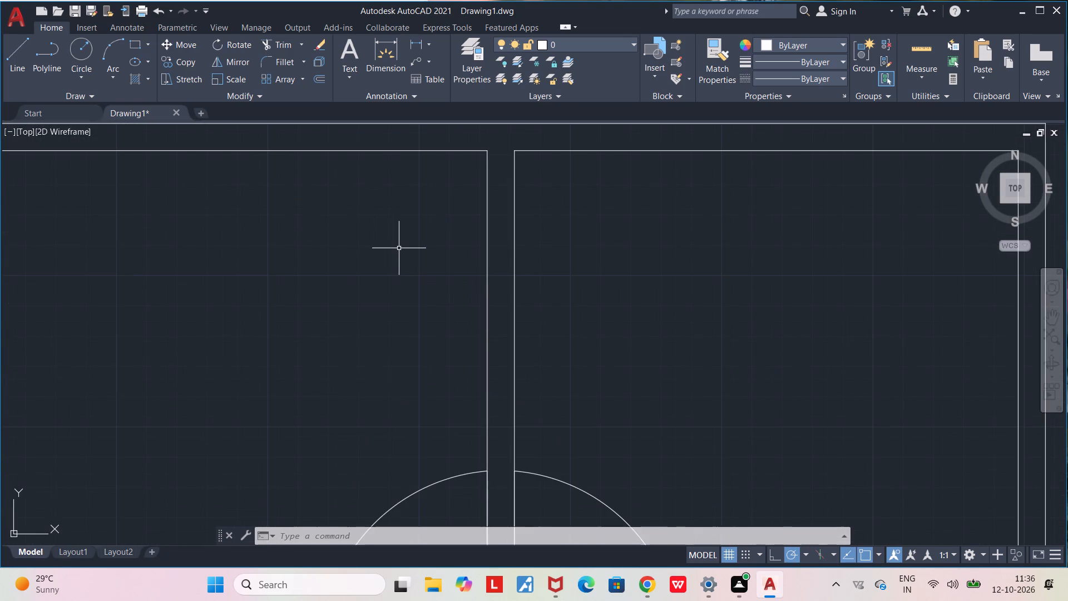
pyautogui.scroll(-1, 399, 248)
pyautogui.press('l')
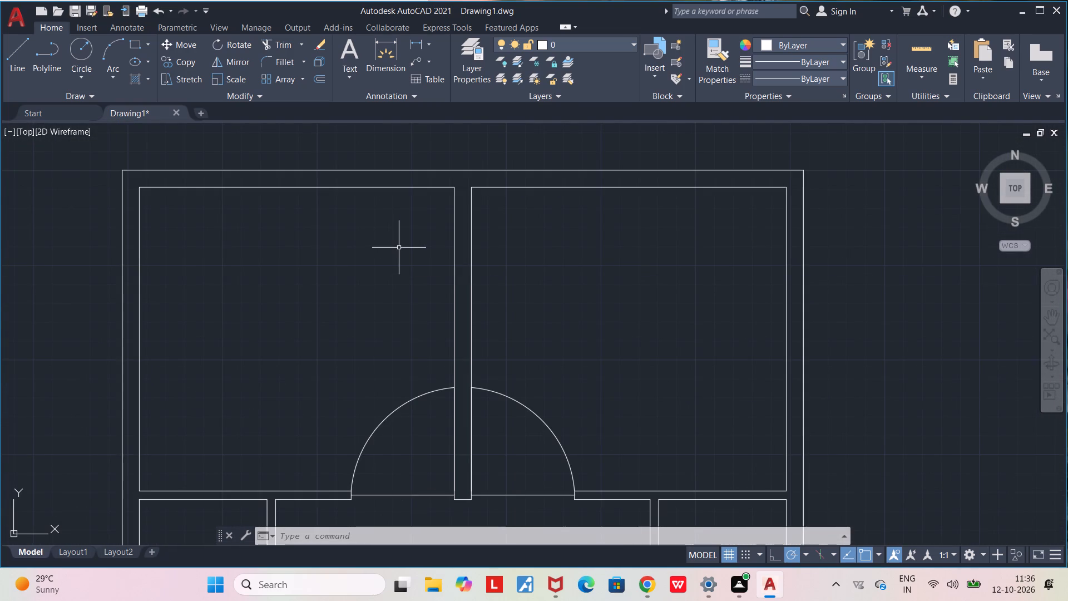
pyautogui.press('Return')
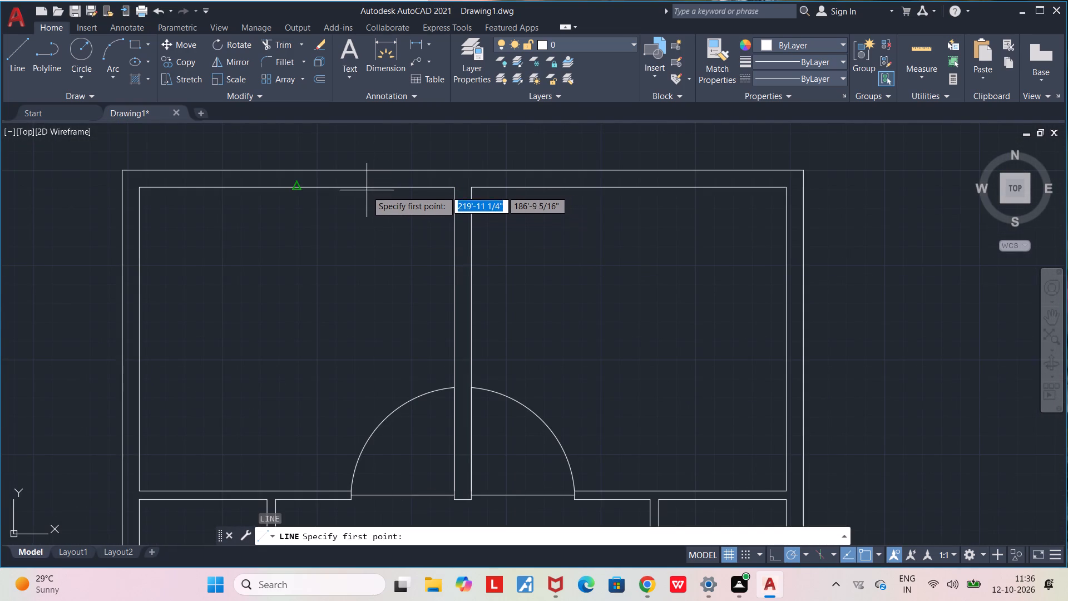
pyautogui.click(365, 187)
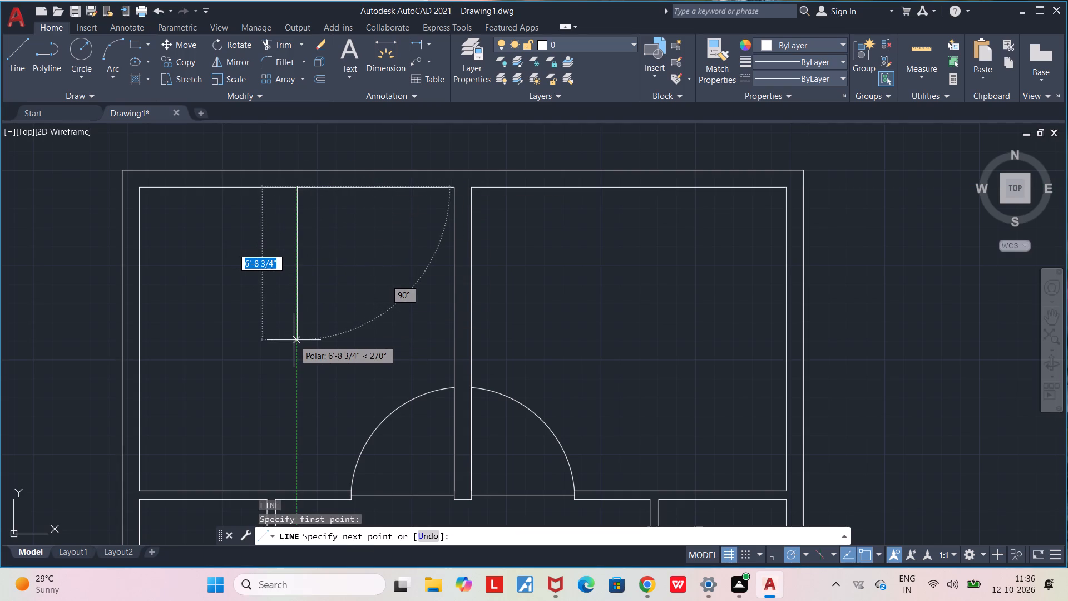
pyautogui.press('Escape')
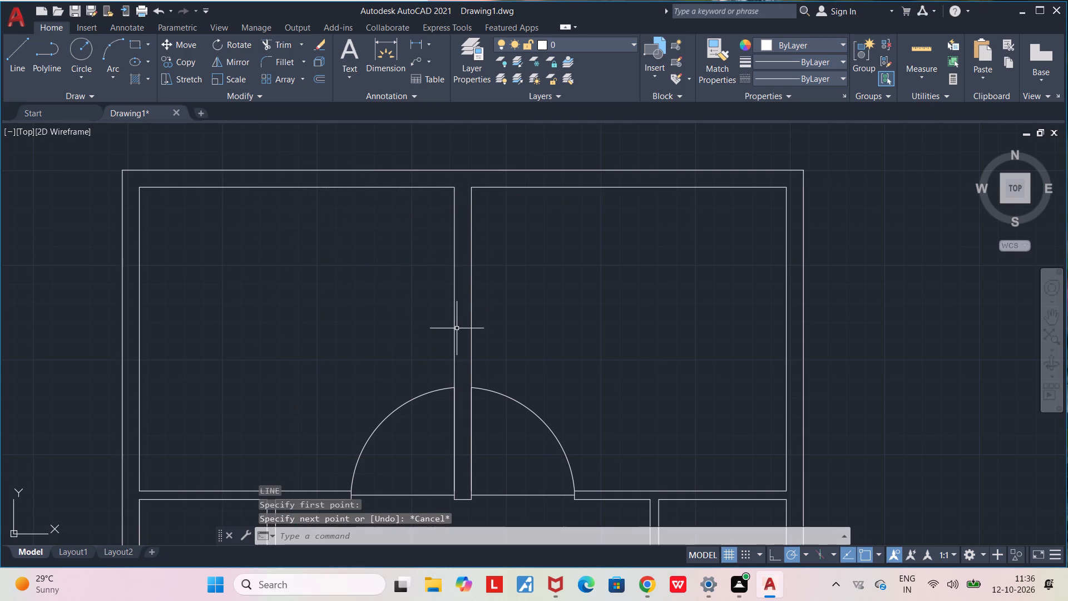
# Draw a 3' line leftward from the dividing wall's midpoint in the upper-left room, continuing about 6'-8" up to the inner top wall line.
pyautogui.press('l')
pyautogui.press('Return')
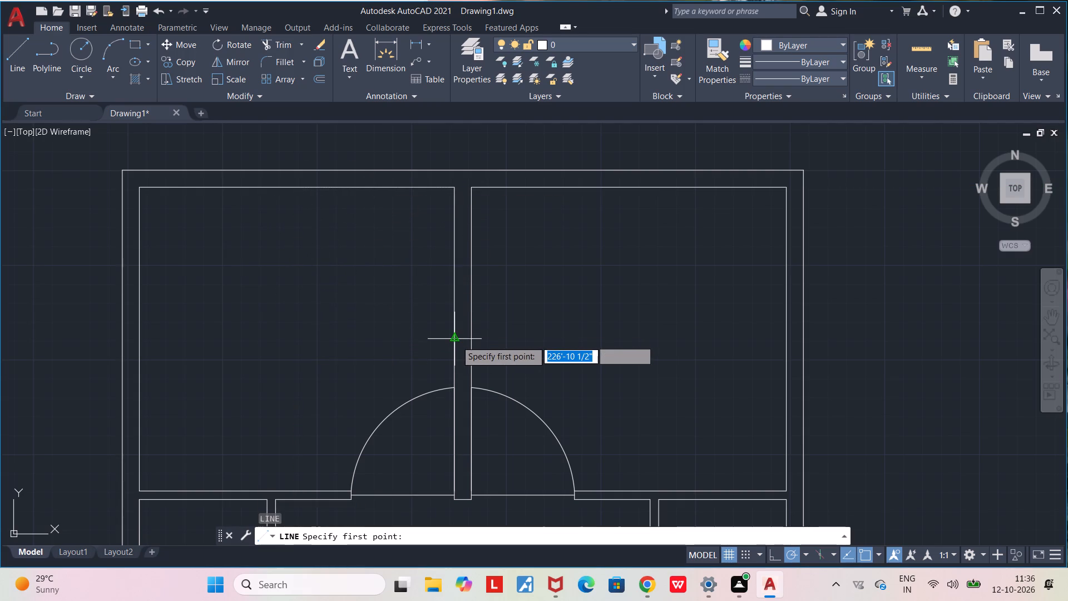
pyautogui.click(453, 338)
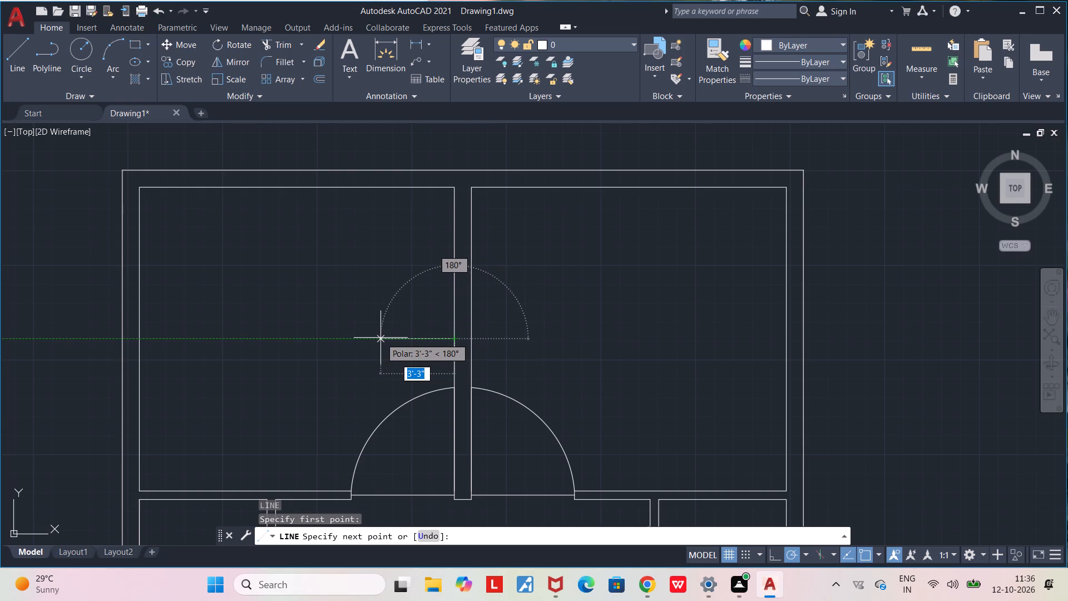
pyautogui.write("3'")
pyautogui.press('Return')
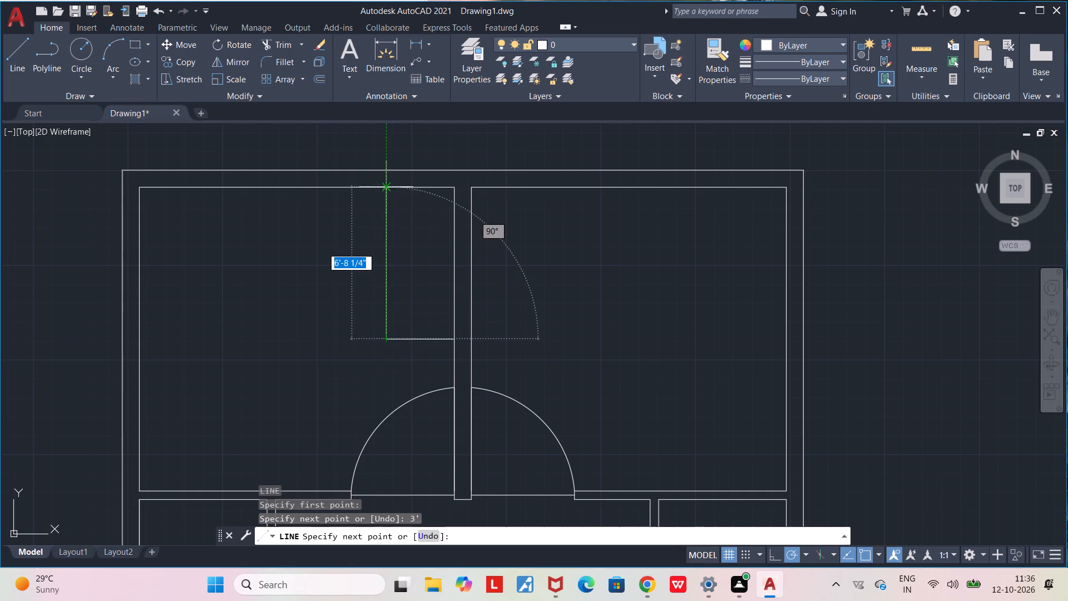
pyautogui.click(385, 188)
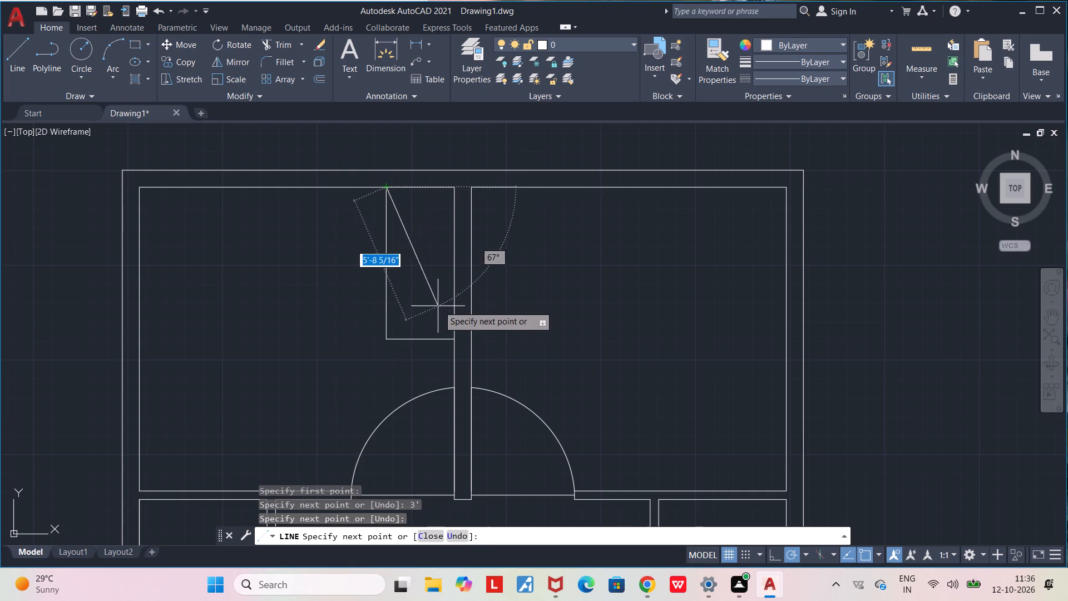
pyautogui.press('Escape')
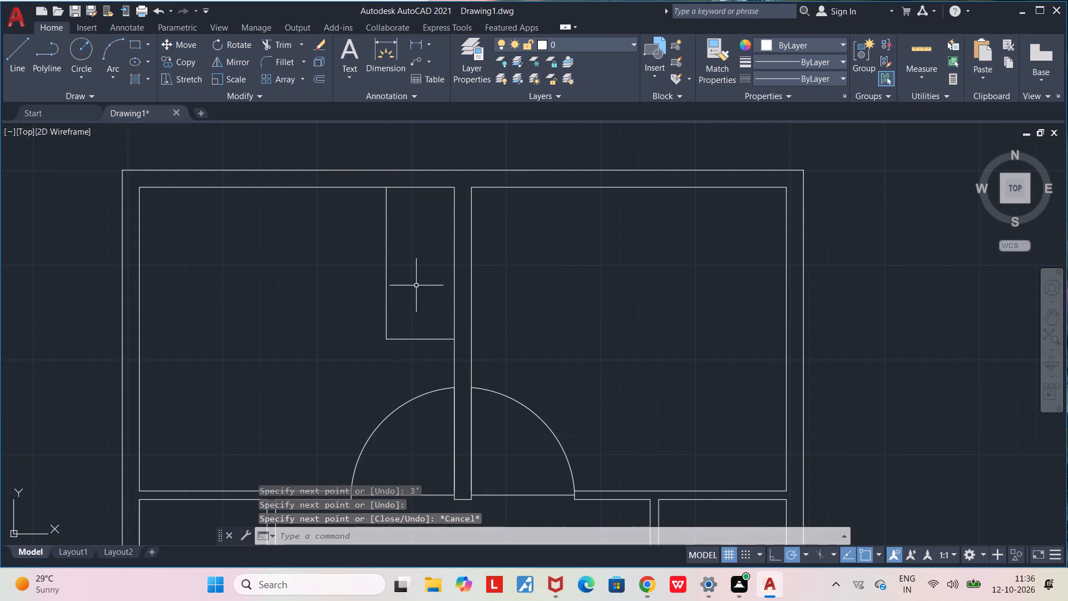
# Move the 3' horizontal line straight up, placing it about 4'-10" below the inner top wall line.
pyautogui.click(411, 339)
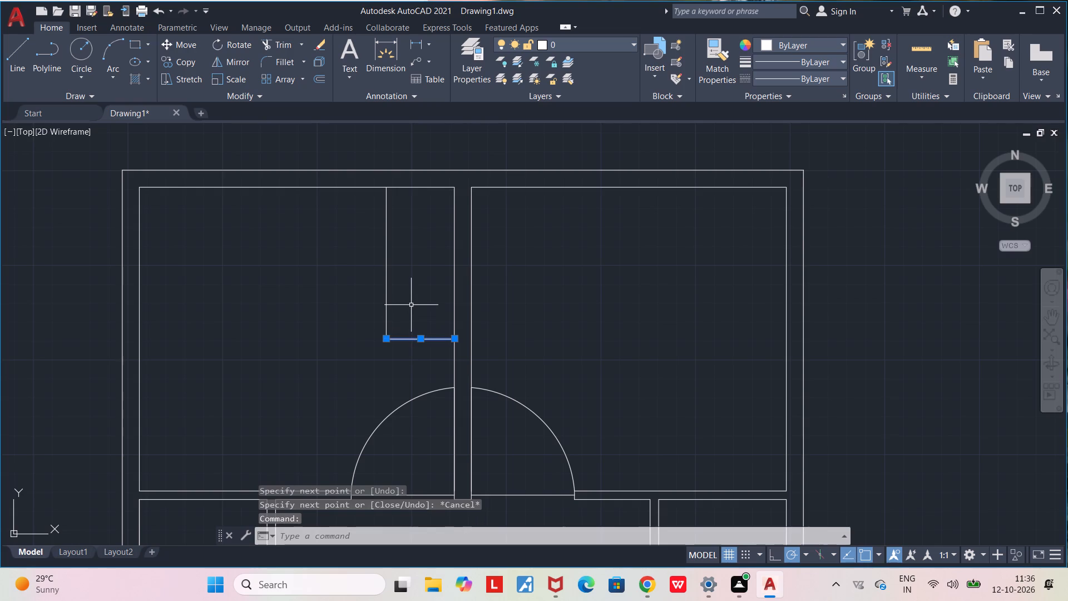
pyautogui.press('m')
pyautogui.press('Return')
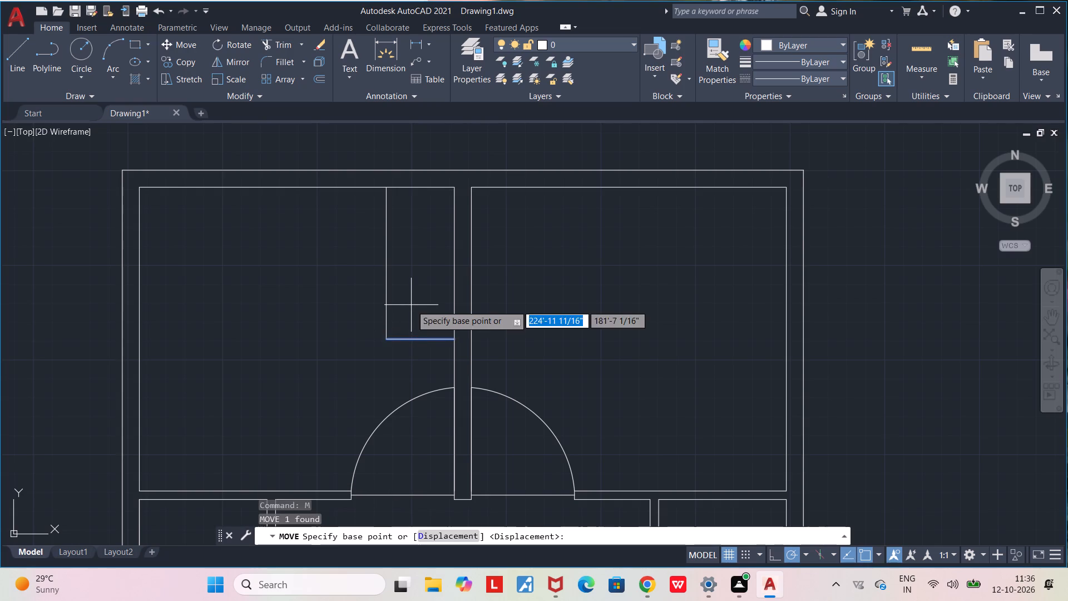
pyautogui.click(385, 339)
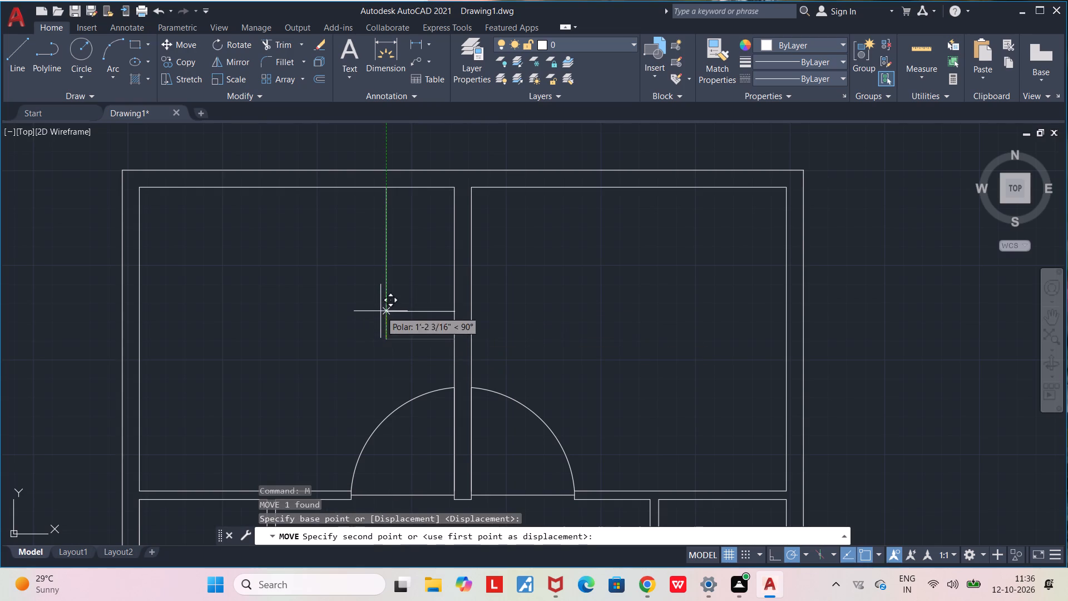
pyautogui.click(383, 297)
pyautogui.press('Escape')
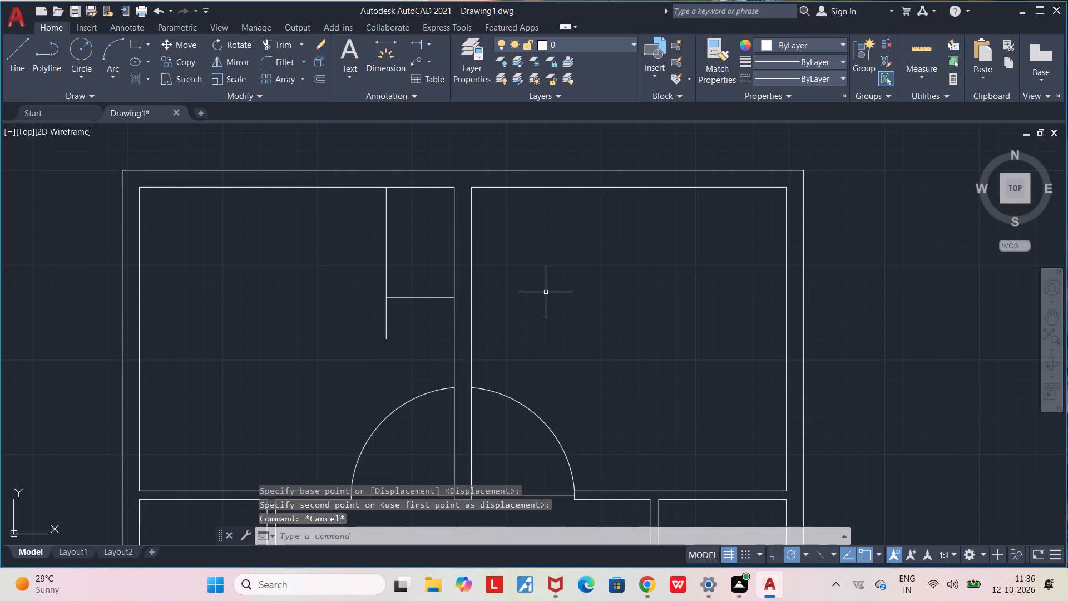
# Trim the vertical line's tail that extends below the 3' horizontal line.
pyautogui.write('TR')
pyautogui.press('Return')
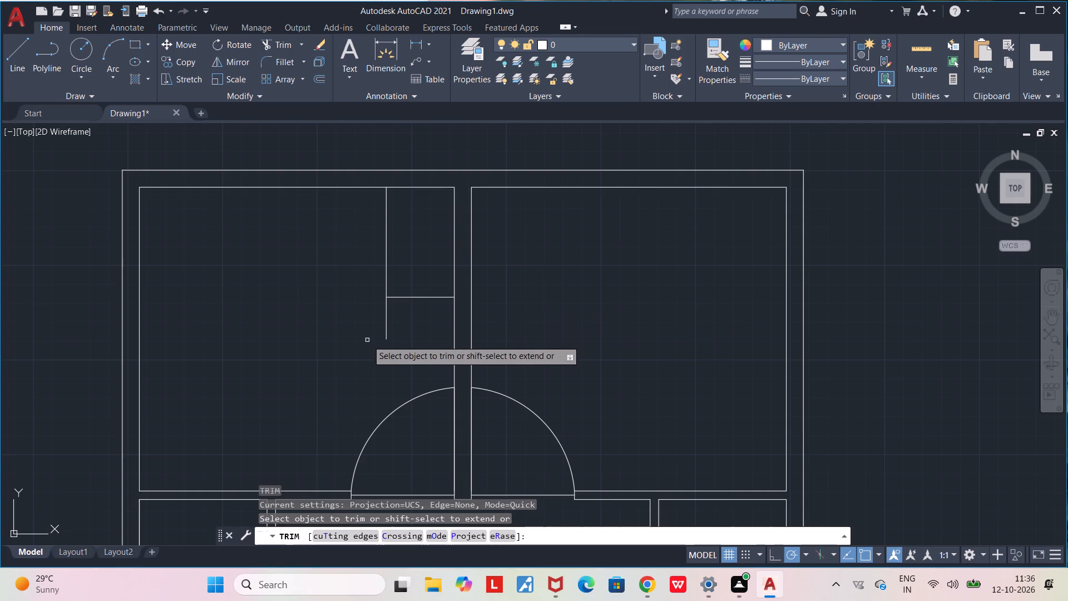
pyautogui.click(384, 312)
pyautogui.scroll(1, 404, 228)
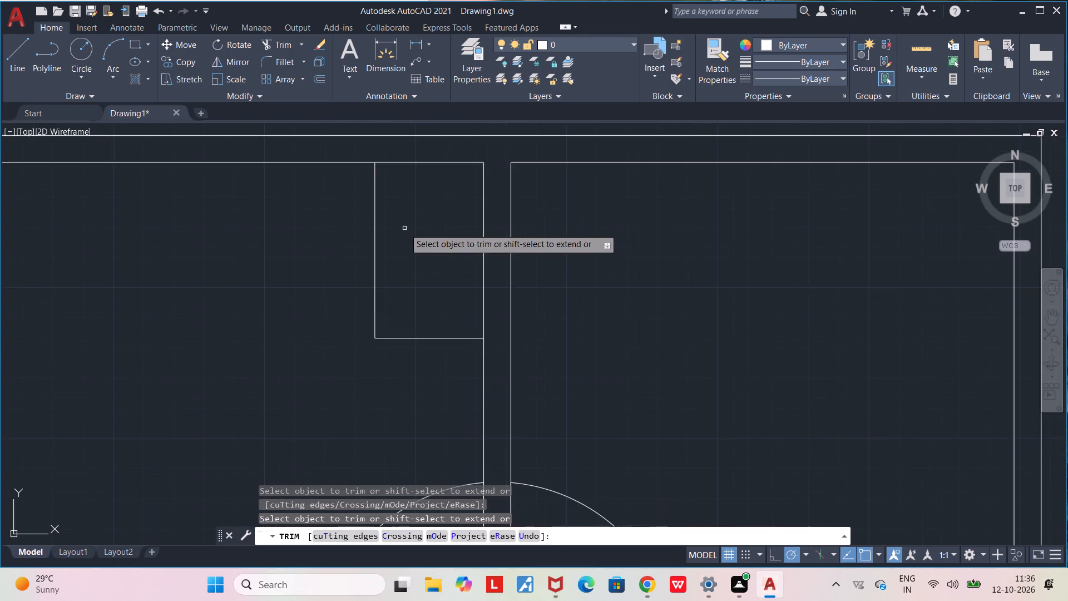
pyautogui.moveTo(405, 238); pyautogui.dragTo(393, 338, button='middle')
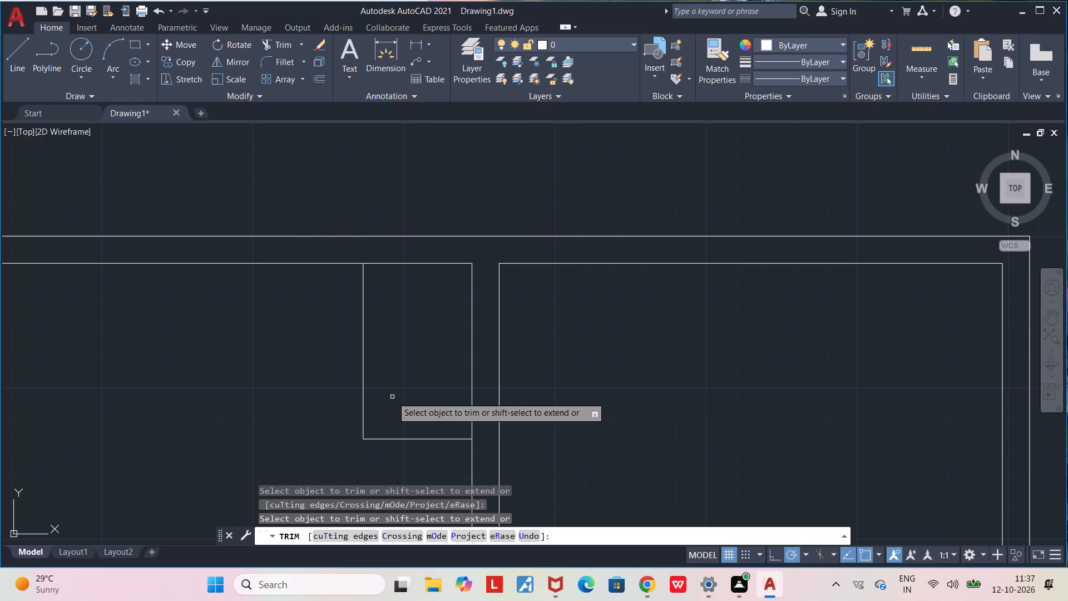
pyautogui.press('l')
pyautogui.press('Return')
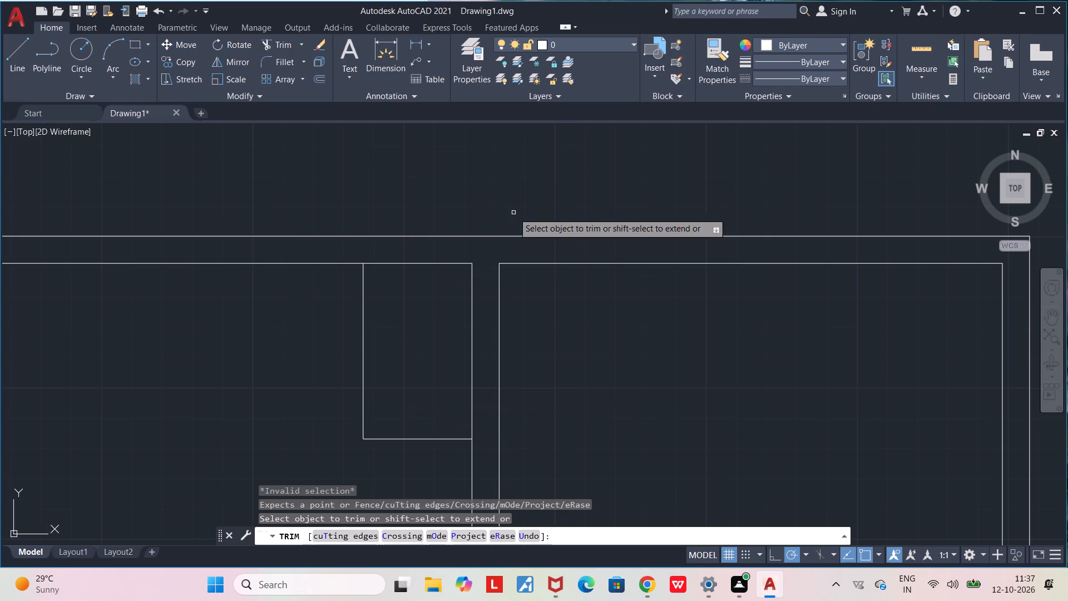
pyautogui.press('Escape')
pyautogui.press('Escape')
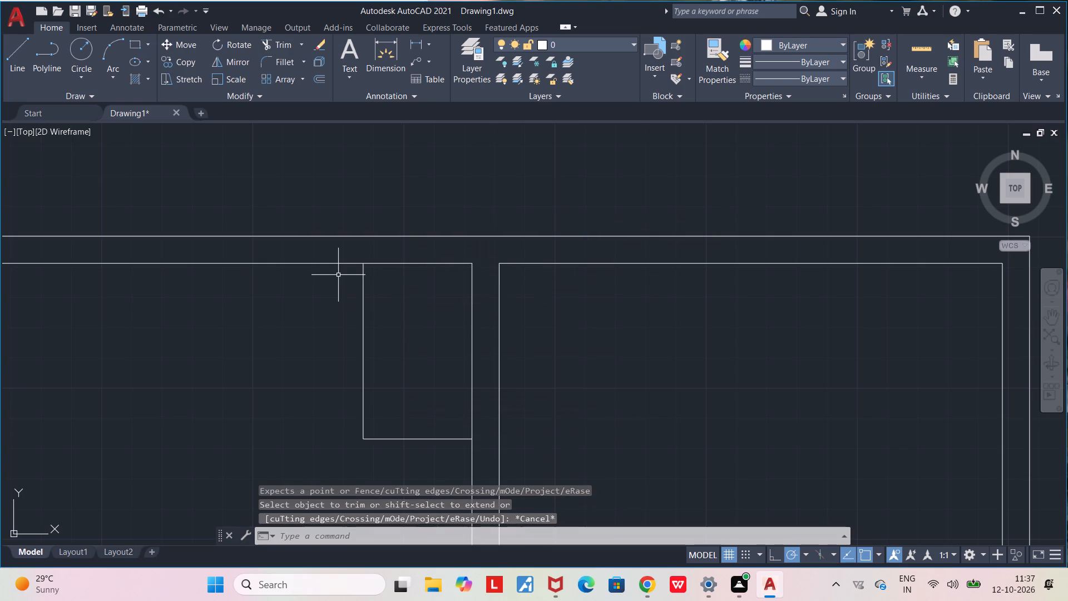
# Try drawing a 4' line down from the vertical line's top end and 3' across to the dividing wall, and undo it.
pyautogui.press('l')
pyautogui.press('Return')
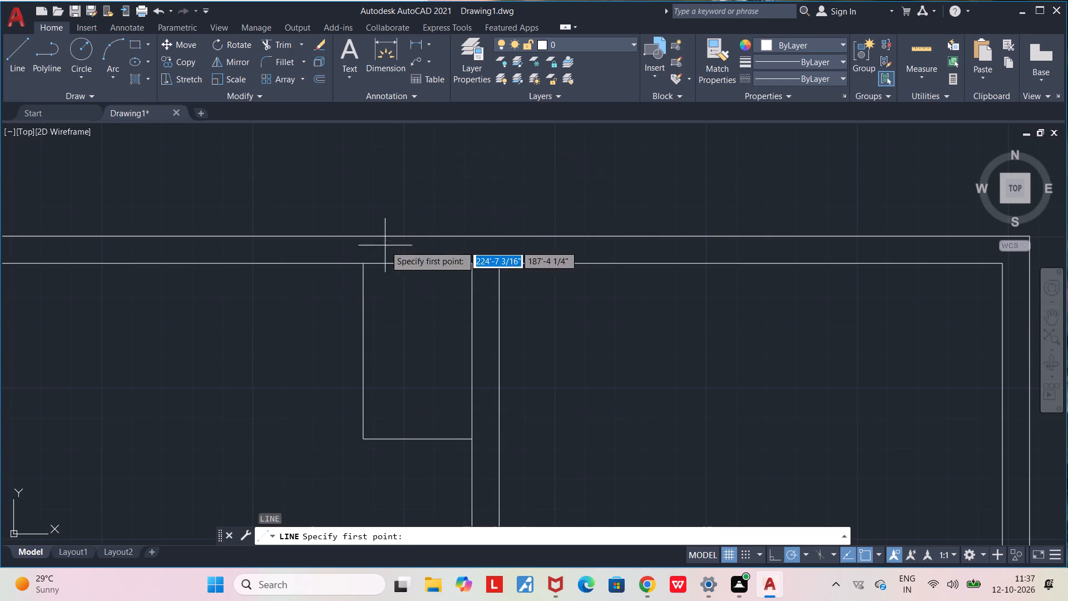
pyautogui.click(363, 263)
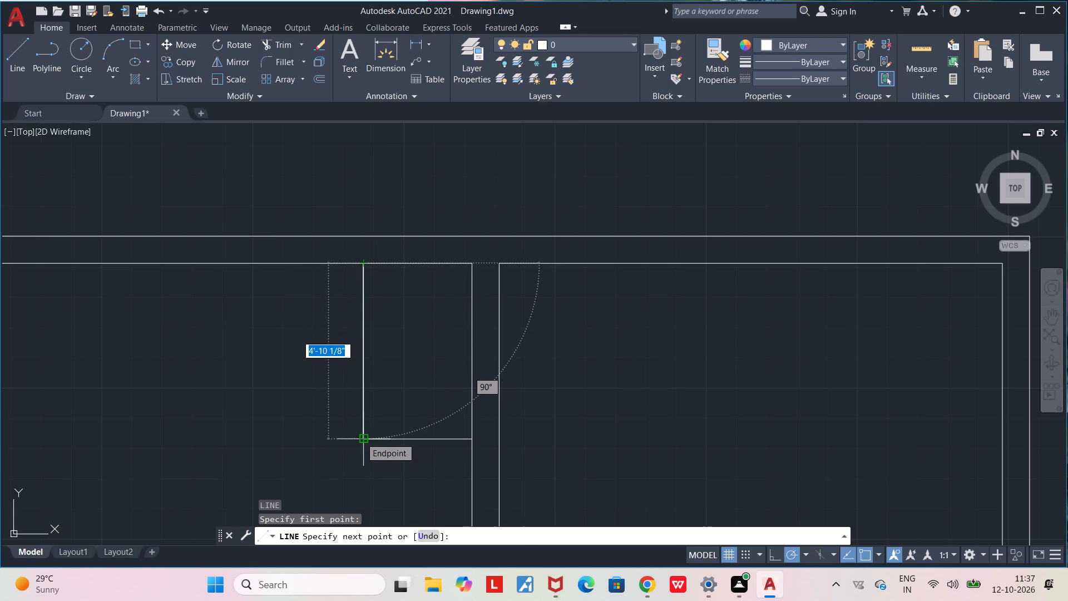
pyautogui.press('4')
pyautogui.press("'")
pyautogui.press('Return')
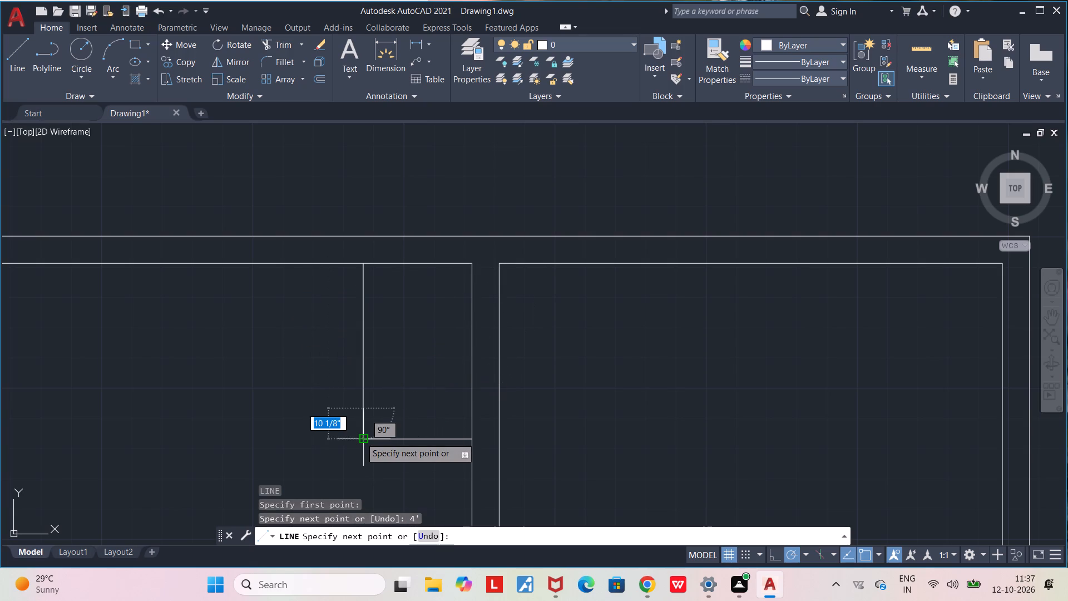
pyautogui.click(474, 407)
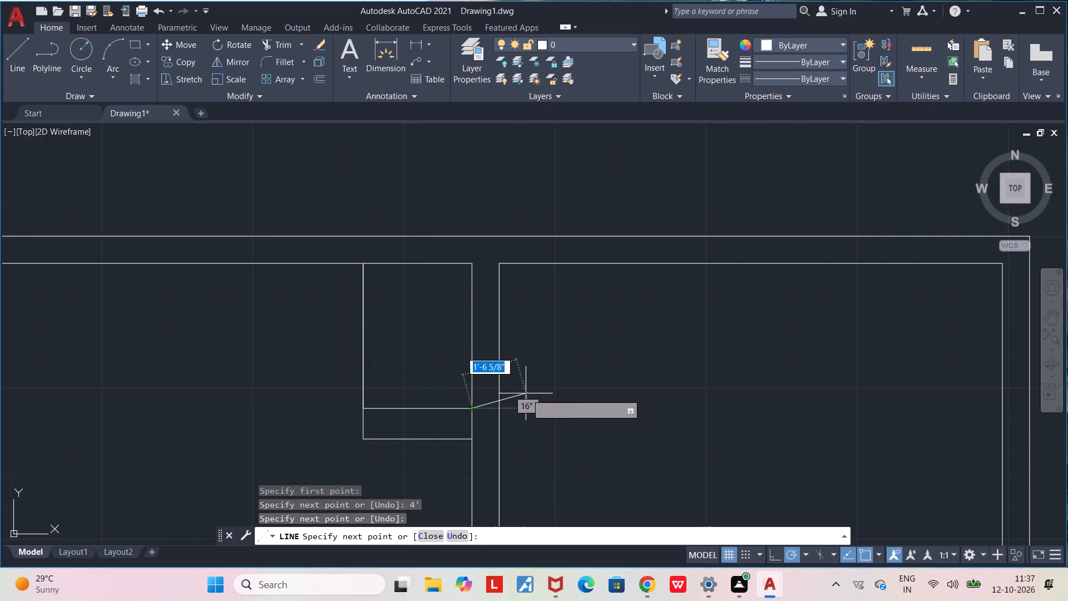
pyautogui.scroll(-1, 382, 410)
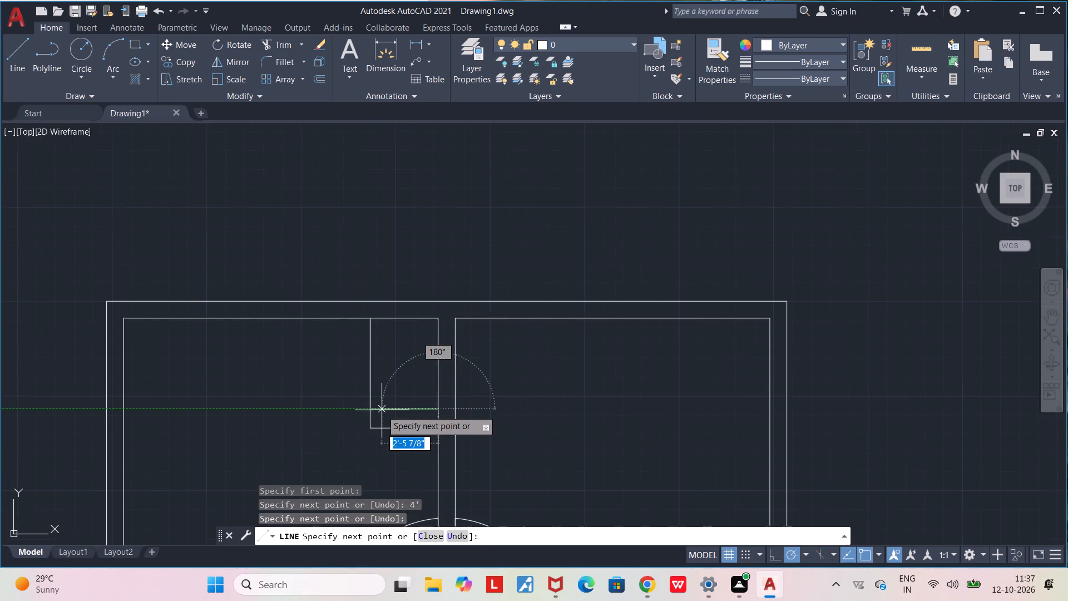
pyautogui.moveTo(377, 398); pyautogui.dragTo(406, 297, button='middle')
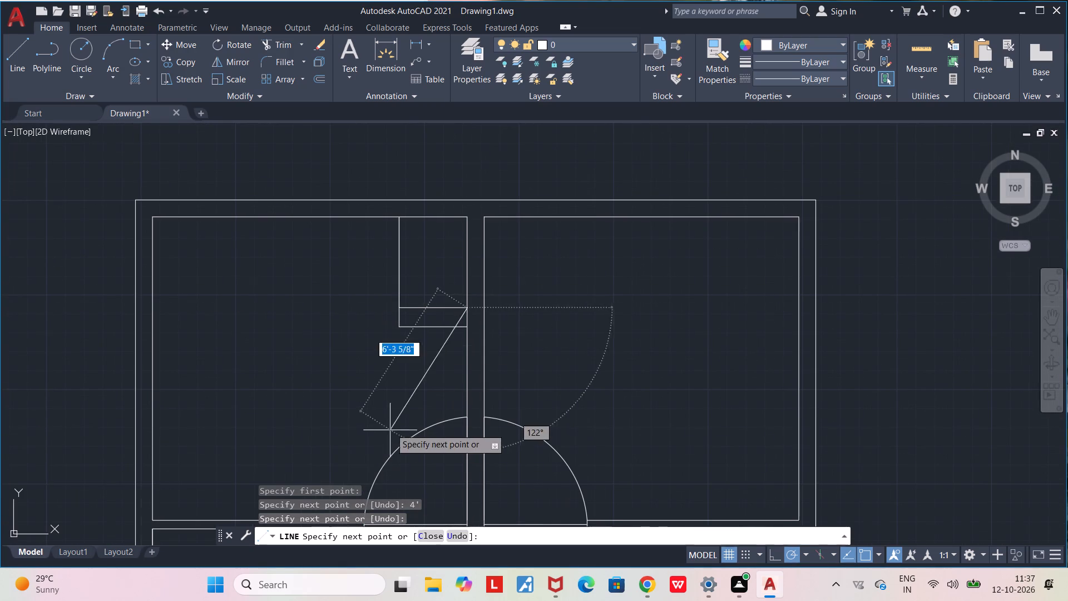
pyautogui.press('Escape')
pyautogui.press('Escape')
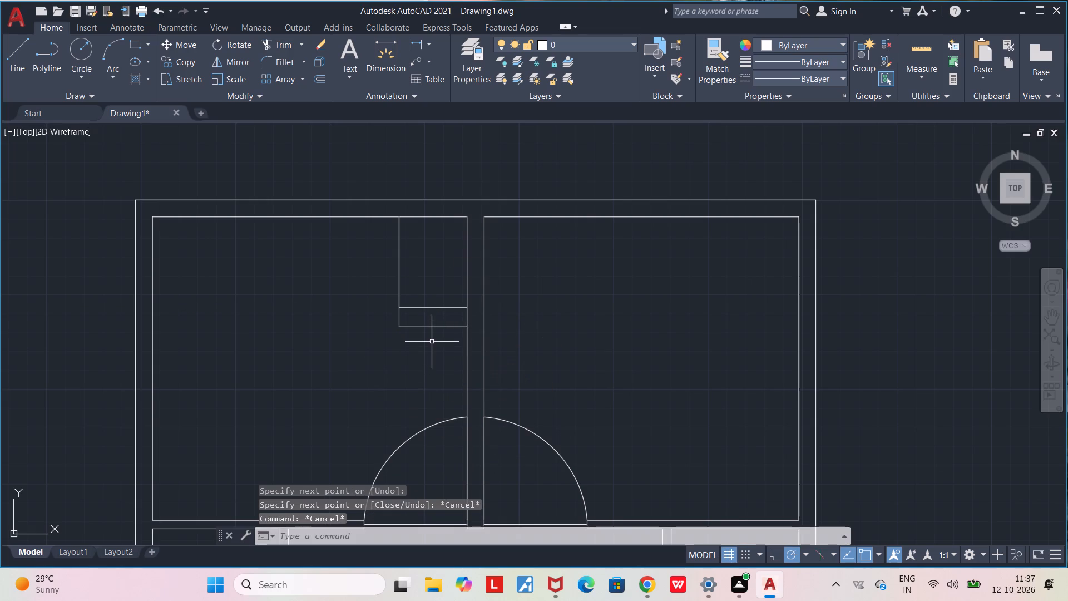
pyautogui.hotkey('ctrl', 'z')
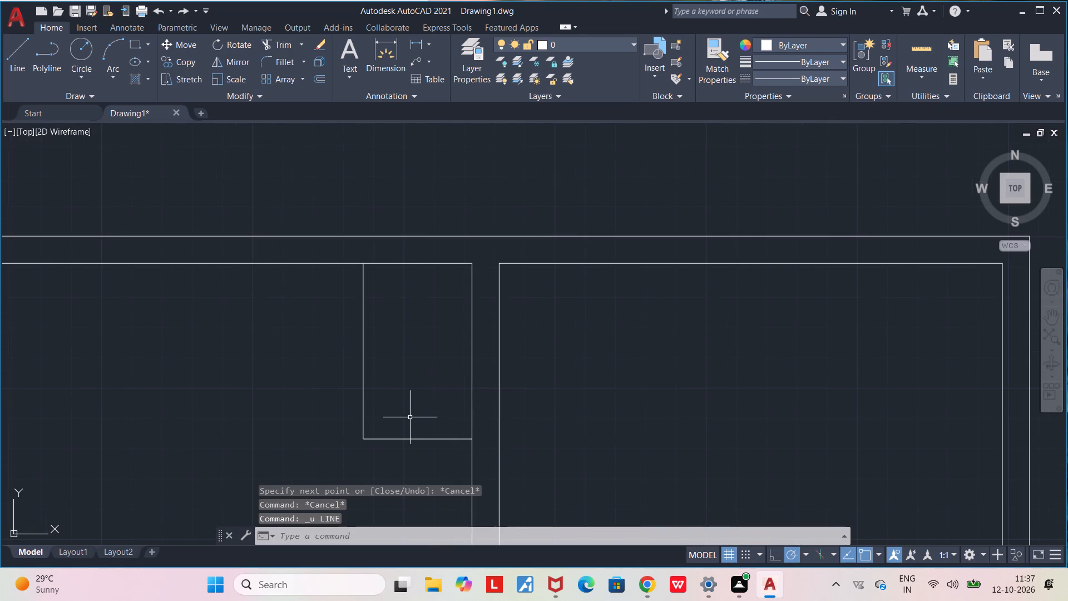
# Erase the 3' horizontal line that closes the bottom of the rectangle beside the dividing wall.
pyautogui.moveTo(409, 417); pyautogui.dragTo(645, 287, button='middle')
pyautogui.click(634, 311)
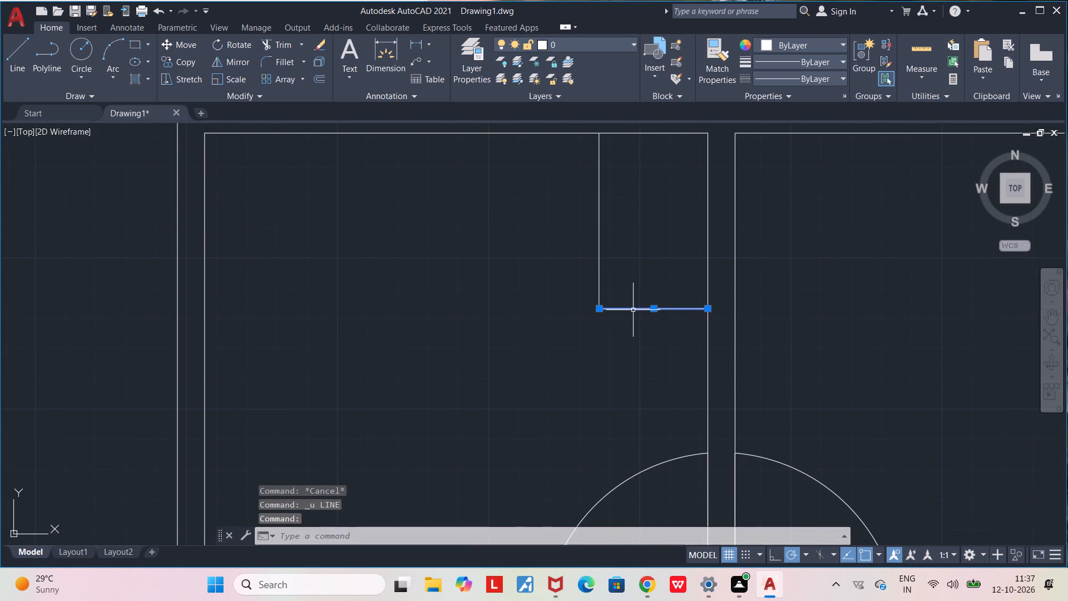
pyautogui.press('BackSpace')
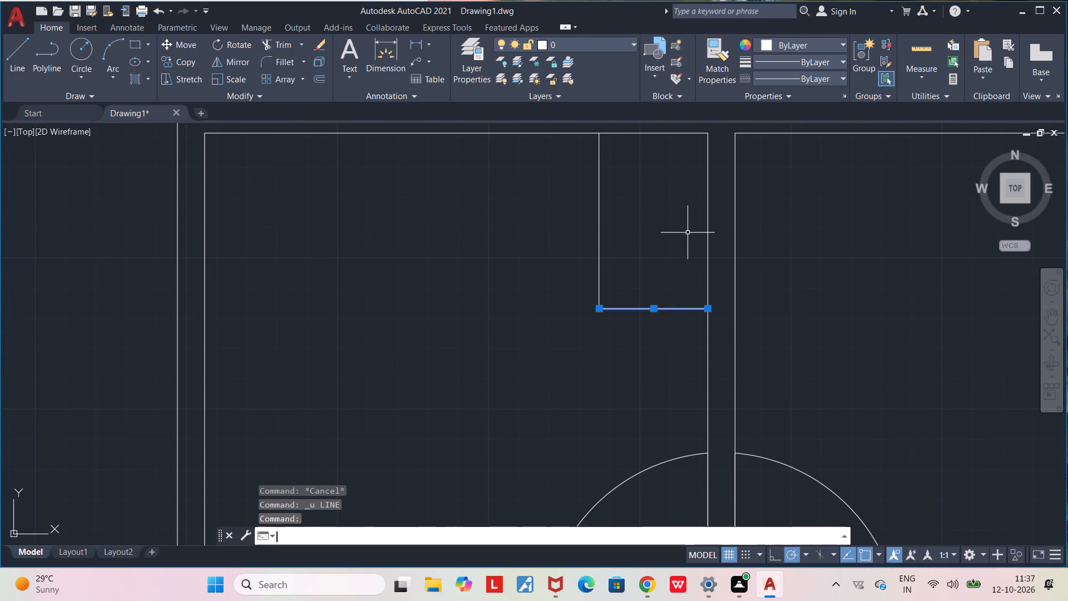
pyautogui.press('Delete')
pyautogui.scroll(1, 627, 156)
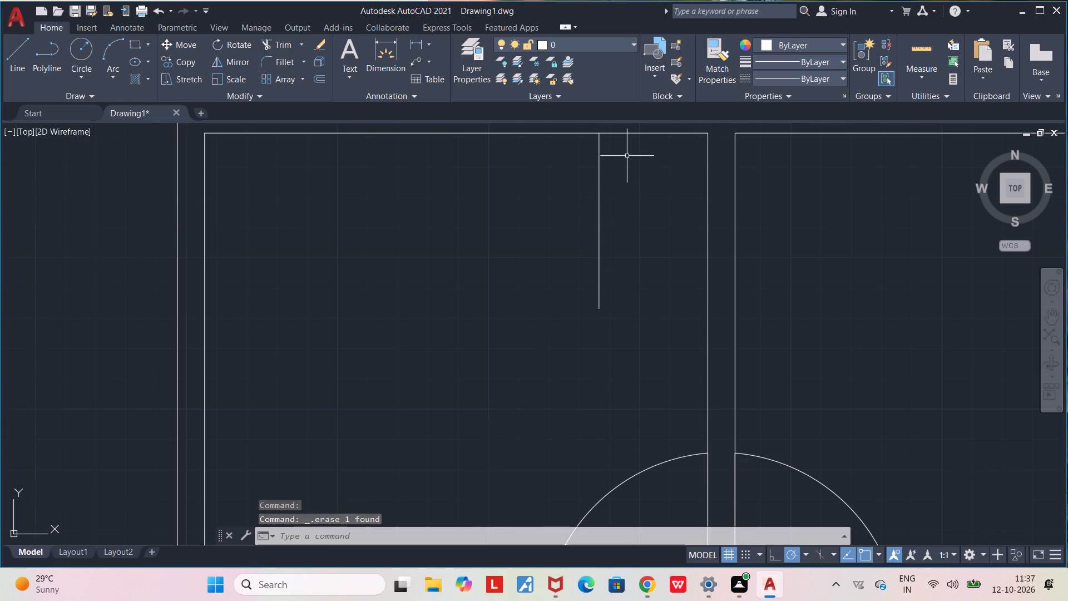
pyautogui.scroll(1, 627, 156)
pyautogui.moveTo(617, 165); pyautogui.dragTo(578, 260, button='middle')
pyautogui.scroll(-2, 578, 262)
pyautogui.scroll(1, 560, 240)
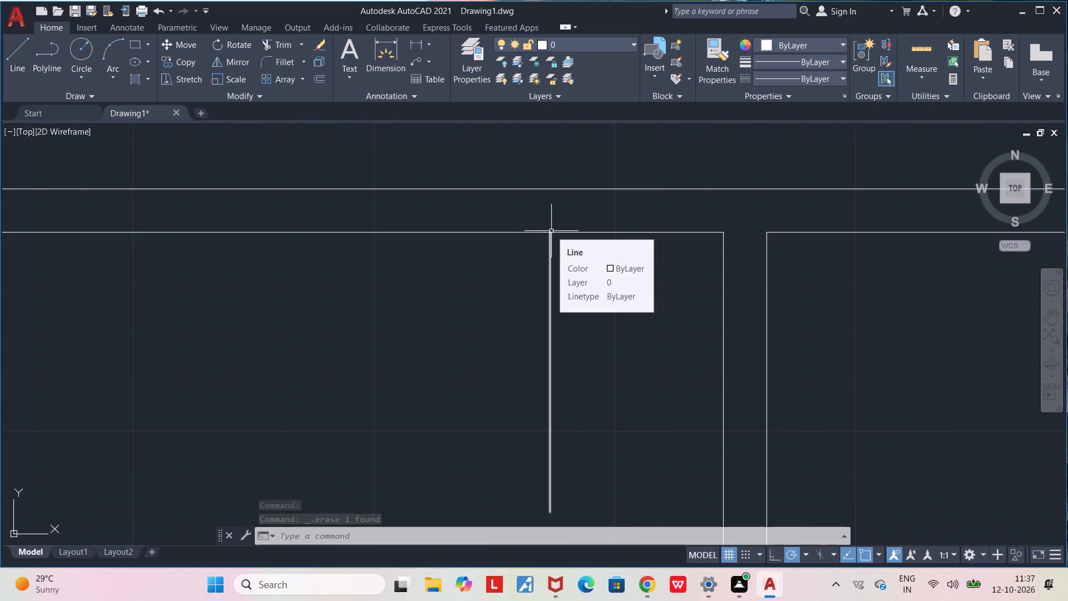
# Draw a line 6' down from the vertical line's top end, continuing horizontally across to the dividing wall.
pyautogui.press('l')
pyautogui.press('Return')
pyautogui.click(552, 229)
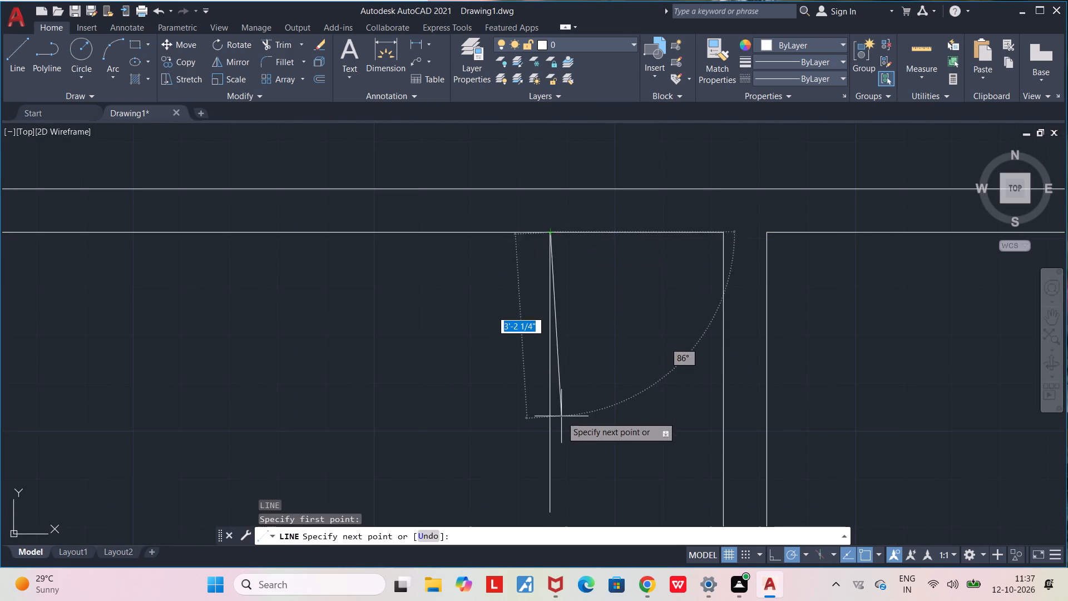
pyautogui.moveTo(557, 401); pyautogui.dragTo(585, 224, button='middle')
pyautogui.scroll(-3, 585, 224)
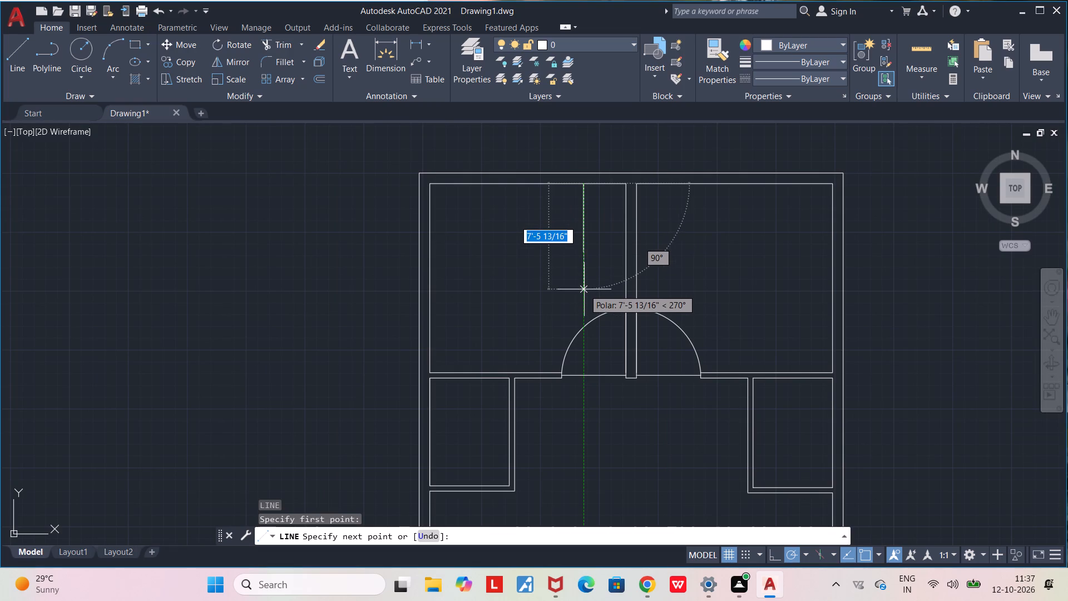
pyautogui.write("6'")
pyautogui.press('Return')
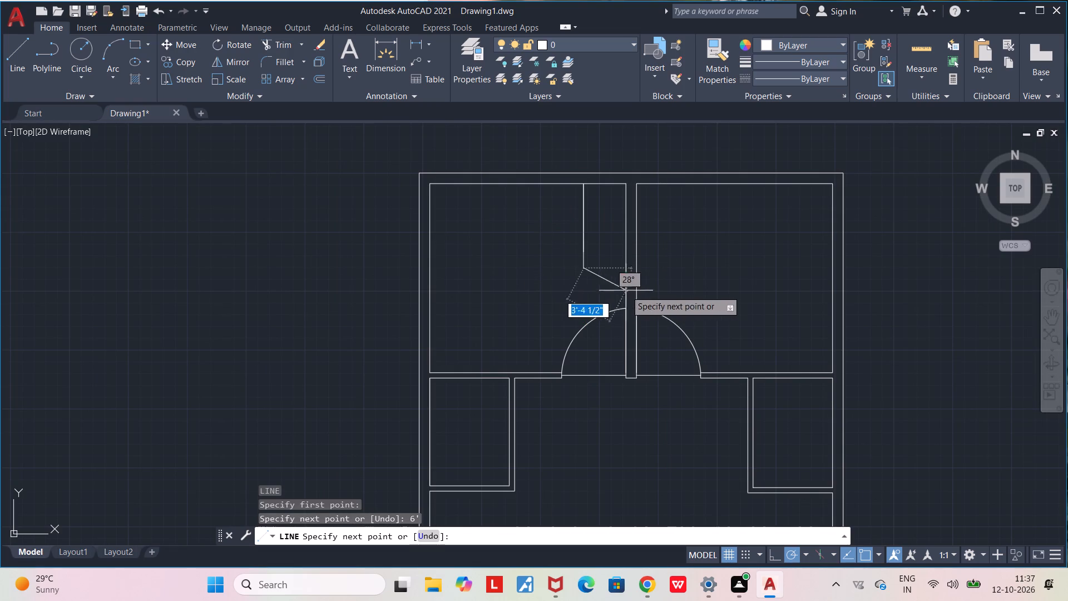
pyautogui.scroll(5, 628, 262)
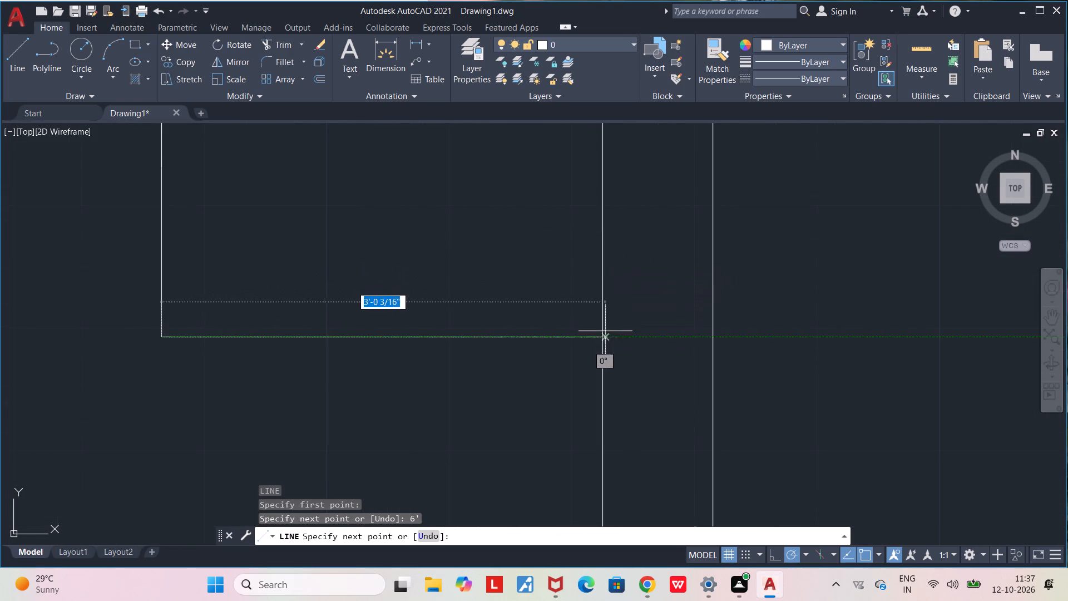
pyautogui.click(604, 338)
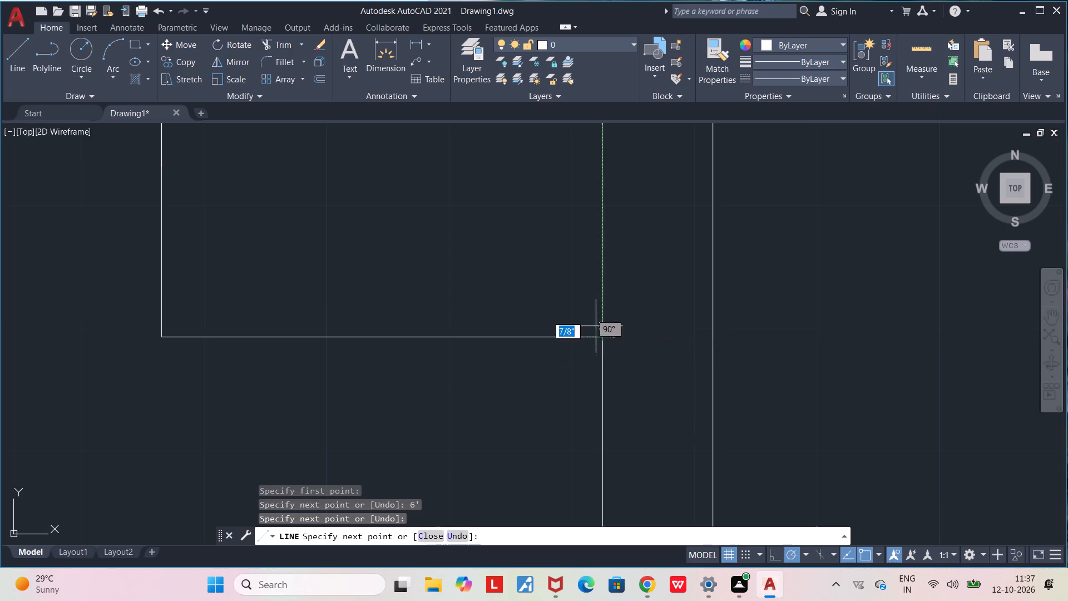
pyautogui.press('Escape')
# Erase the two overlapping vertical lines on the enclosure's left side.
pyautogui.moveTo(606, 377); pyautogui.dragTo(640, 438, button='middle')
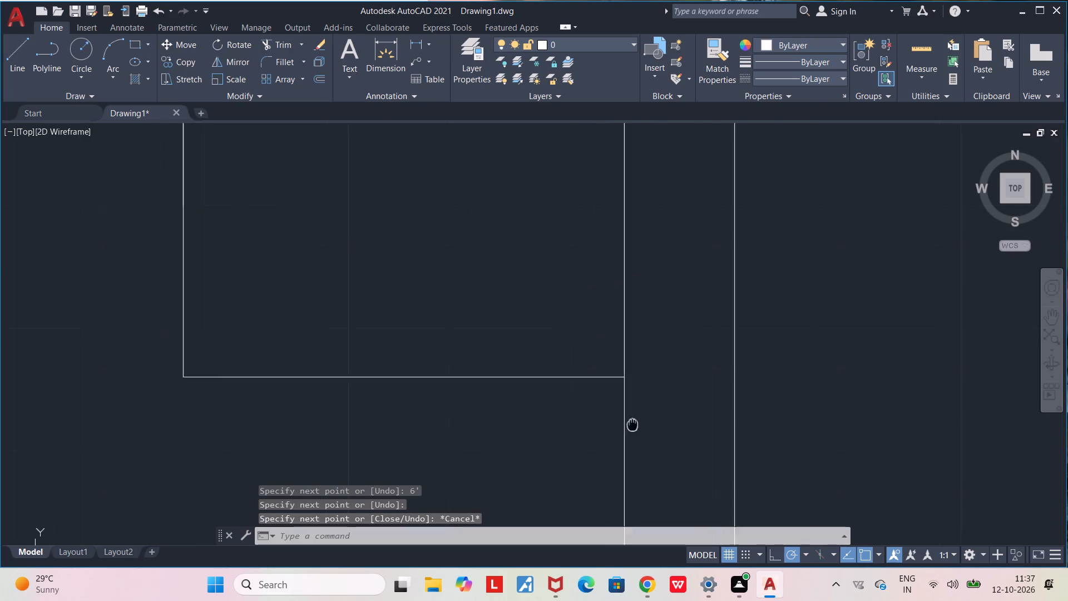
pyautogui.moveTo(640, 438); pyautogui.dragTo(688, 516, button='middle')
pyautogui.scroll(-3, 688, 516)
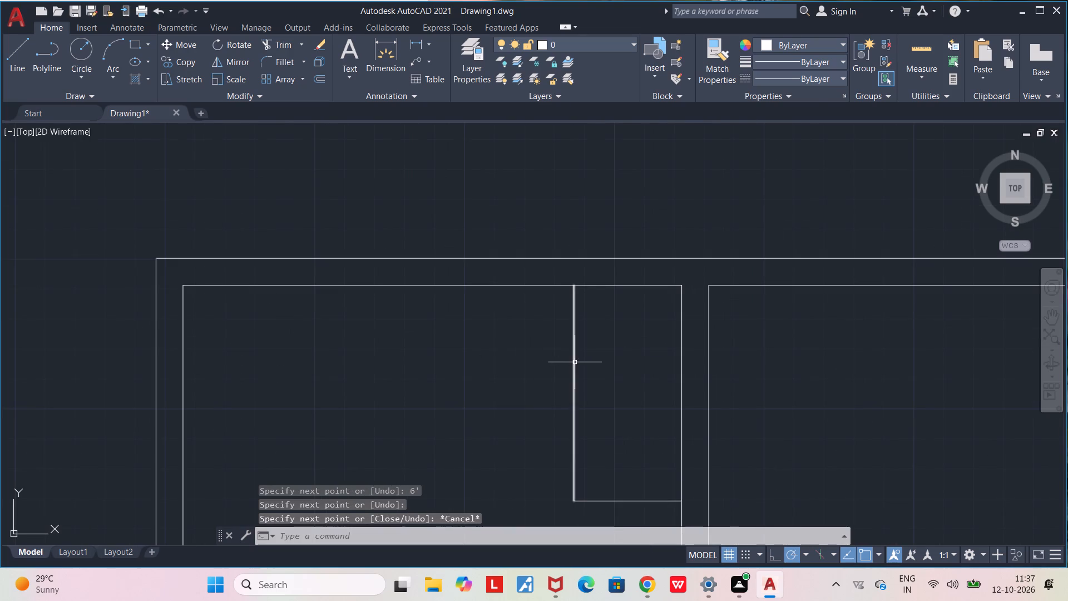
pyautogui.click(575, 362)
pyautogui.scroll(2, 609, 387)
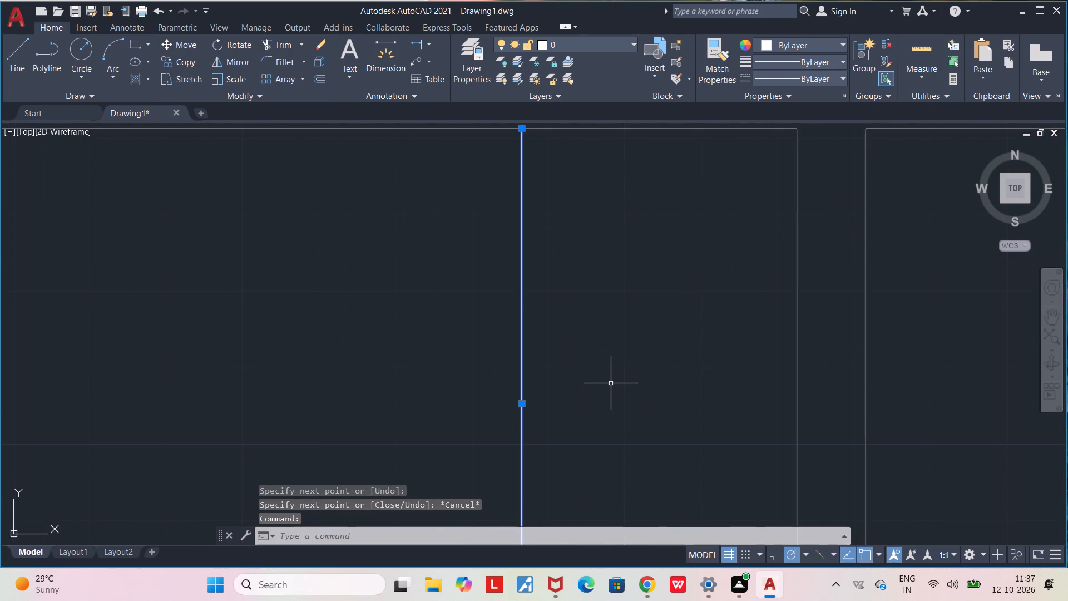
pyautogui.press('Delete')
pyautogui.scroll(-3, 611, 380)
pyautogui.click(591, 346)
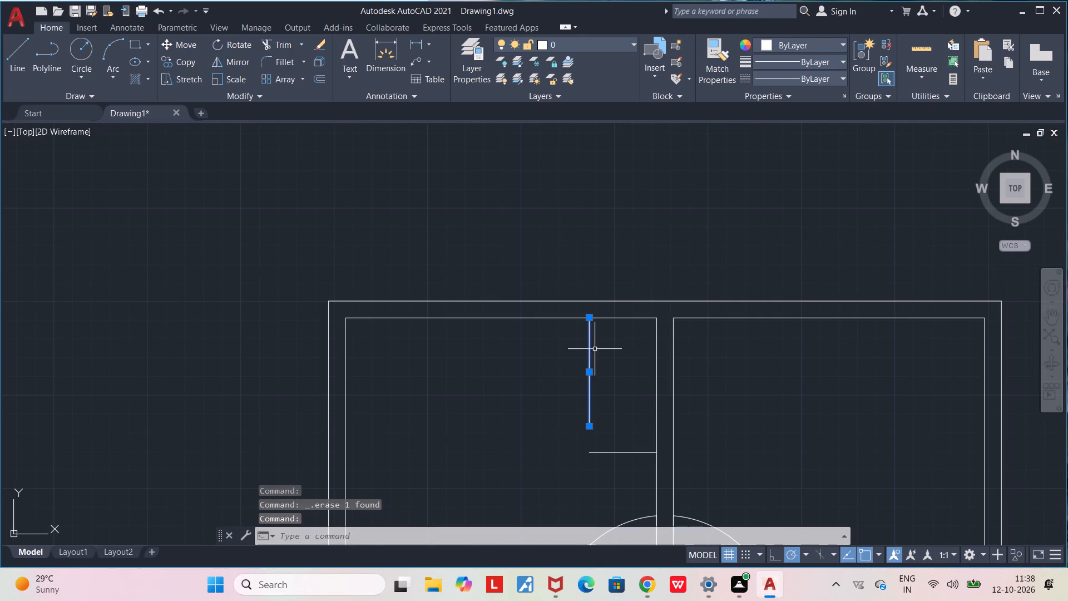
pyautogui.press('Delete')
# Draw a 6' vertical line from the horizontal line's left end up to the inner top wall line.
pyautogui.press('l')
pyautogui.press('Return')
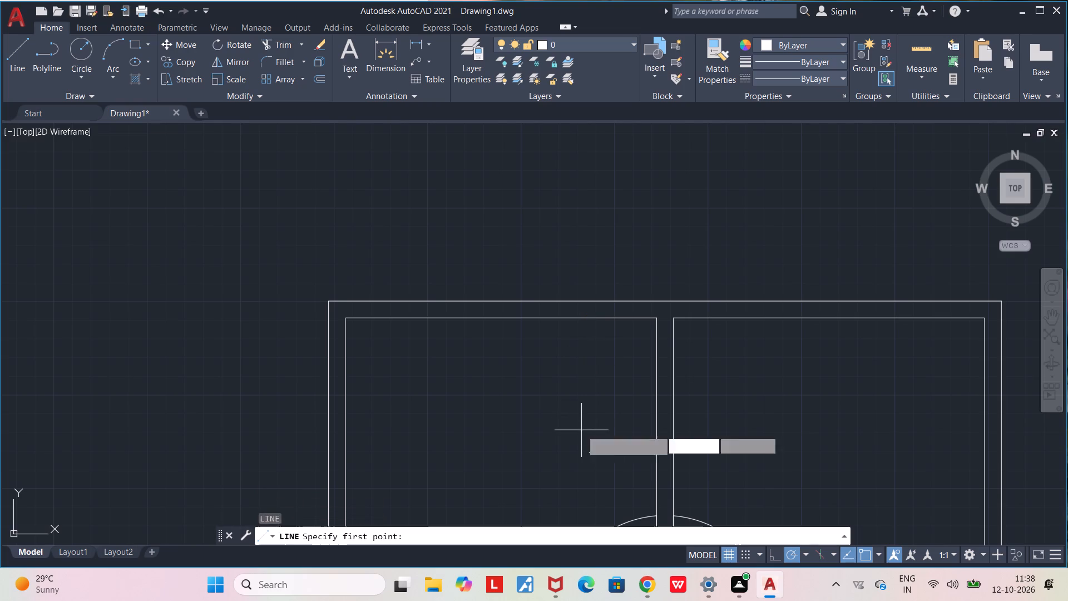
pyautogui.scroll(3, 586, 446)
pyautogui.click(598, 479)
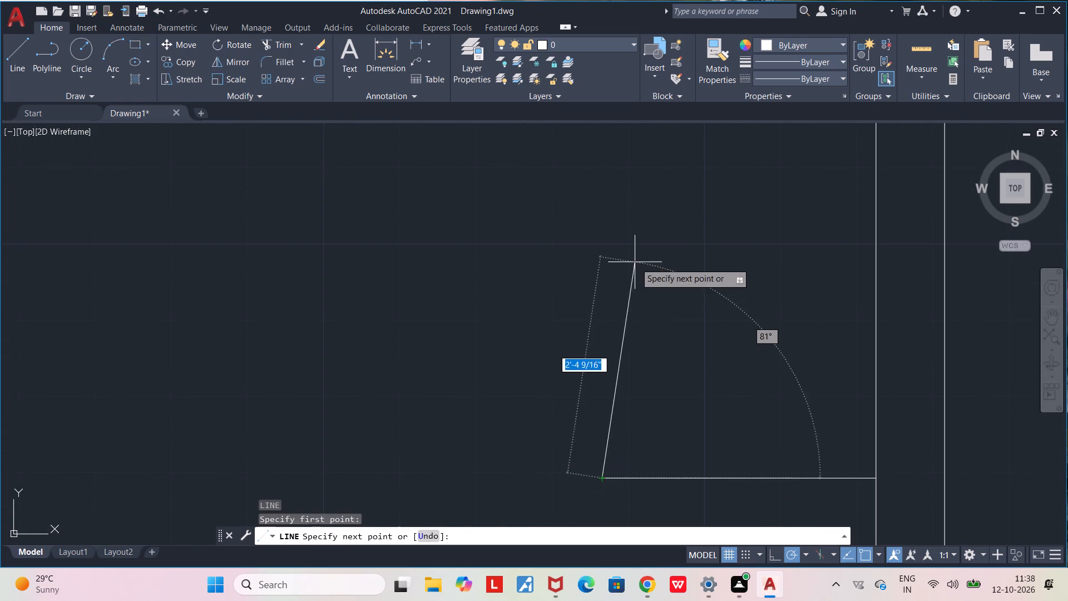
pyautogui.moveTo(629, 259); pyautogui.dragTo(625, 327, button='middle')
pyautogui.scroll(-3, 625, 327)
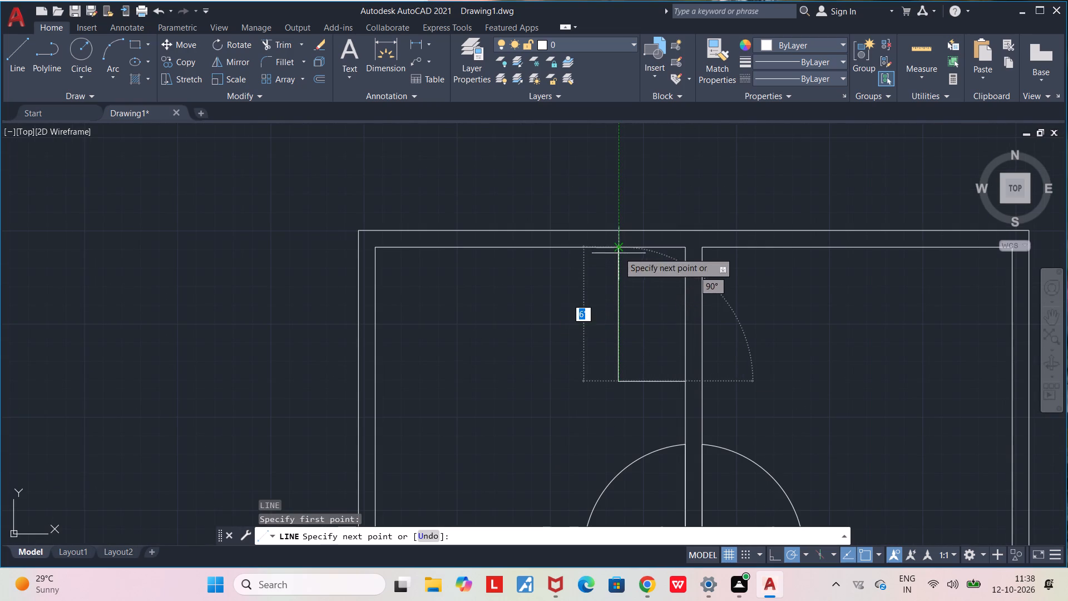
pyautogui.click(619, 248)
pyautogui.press('Escape')
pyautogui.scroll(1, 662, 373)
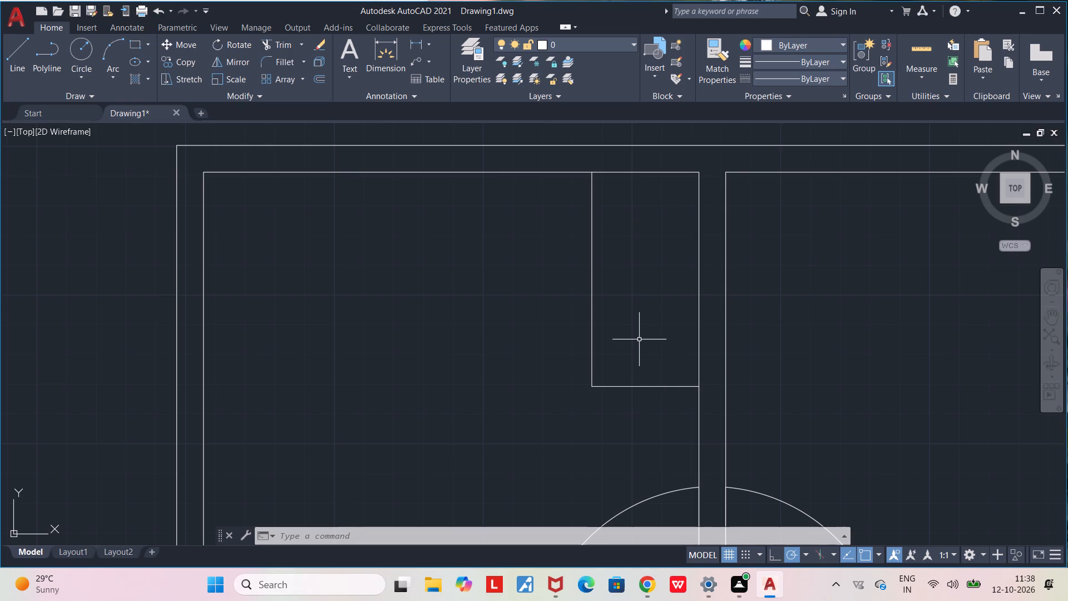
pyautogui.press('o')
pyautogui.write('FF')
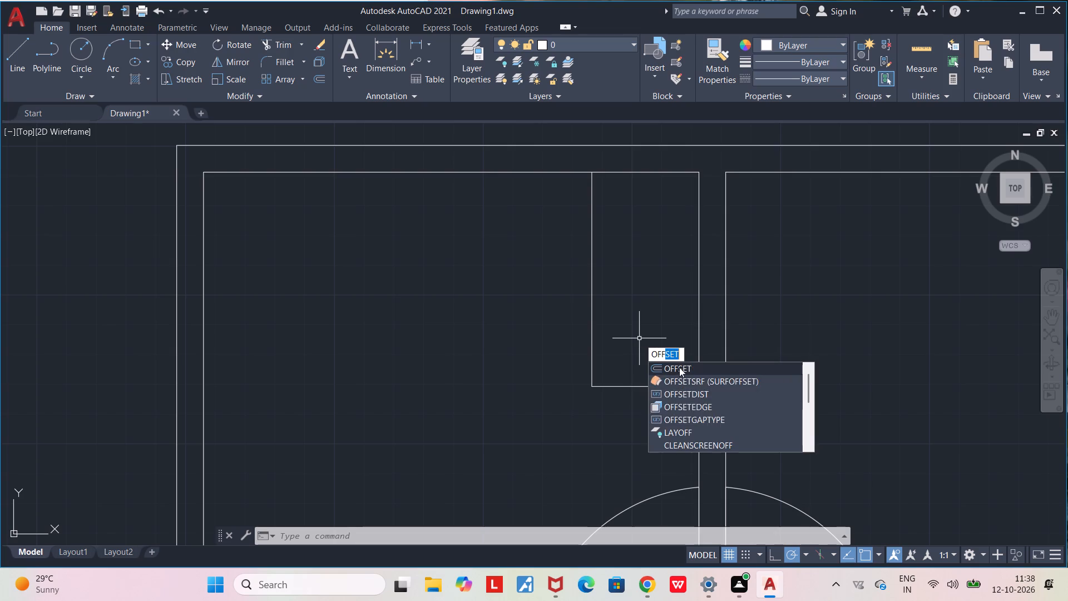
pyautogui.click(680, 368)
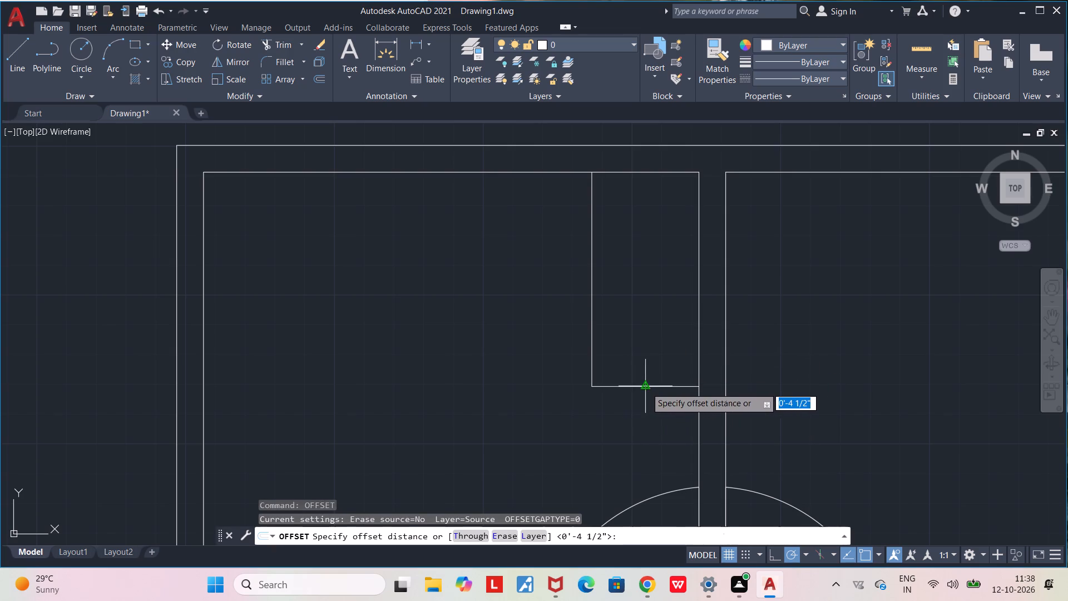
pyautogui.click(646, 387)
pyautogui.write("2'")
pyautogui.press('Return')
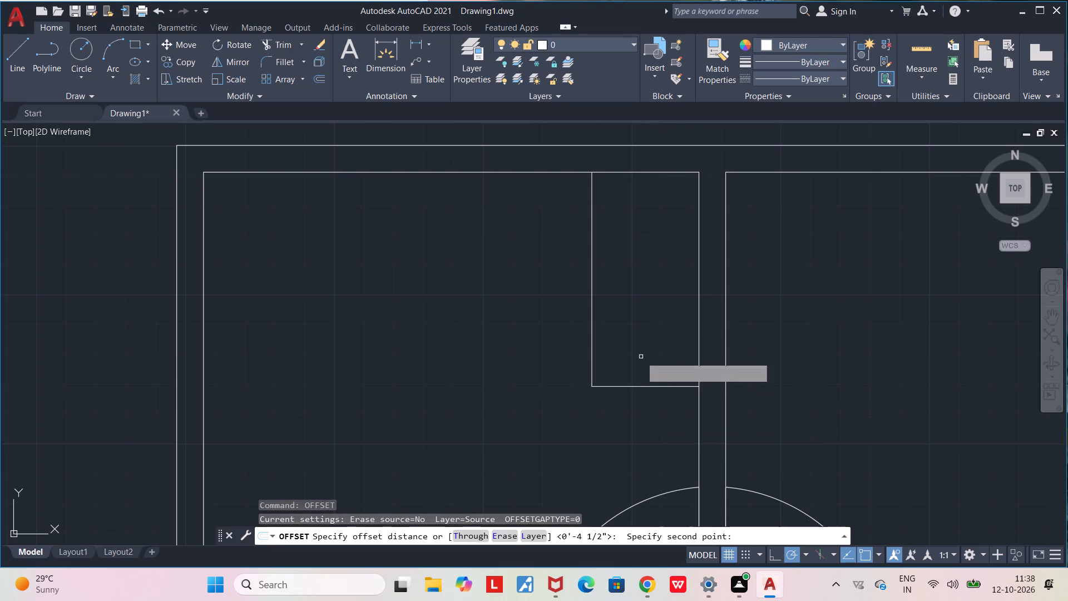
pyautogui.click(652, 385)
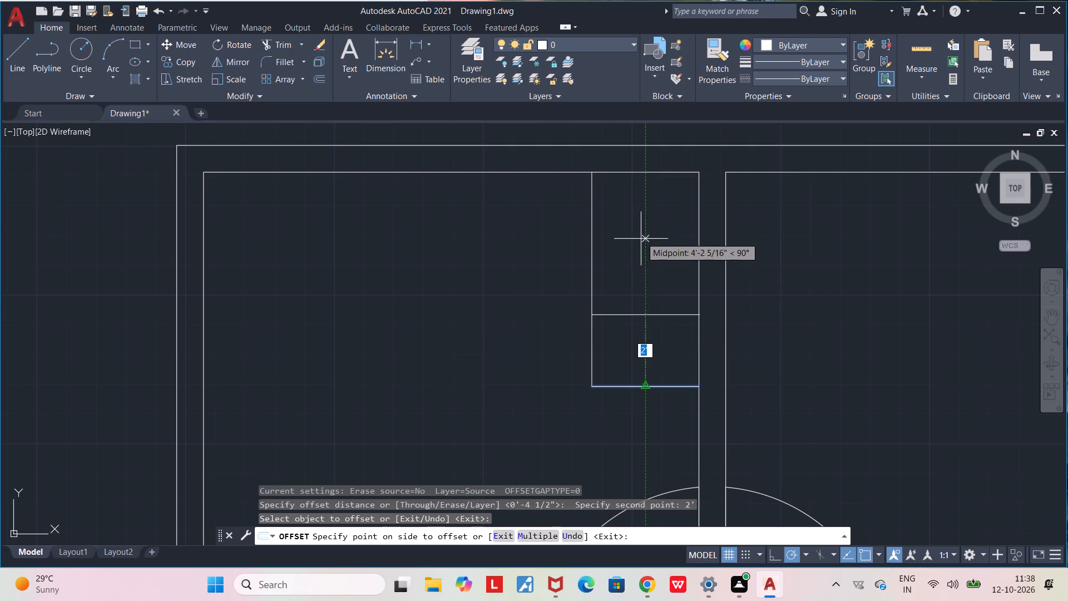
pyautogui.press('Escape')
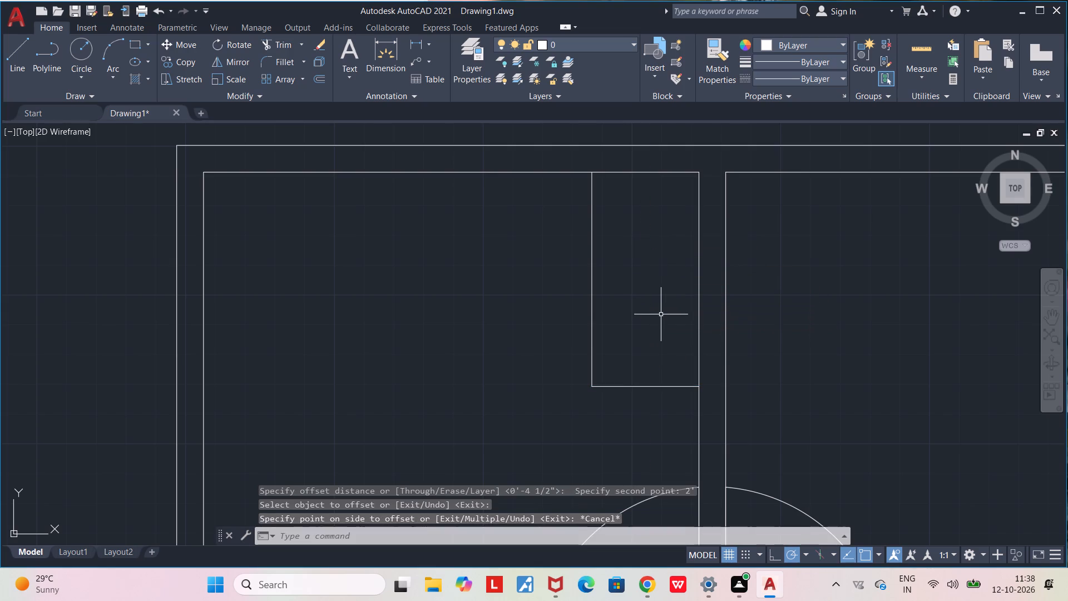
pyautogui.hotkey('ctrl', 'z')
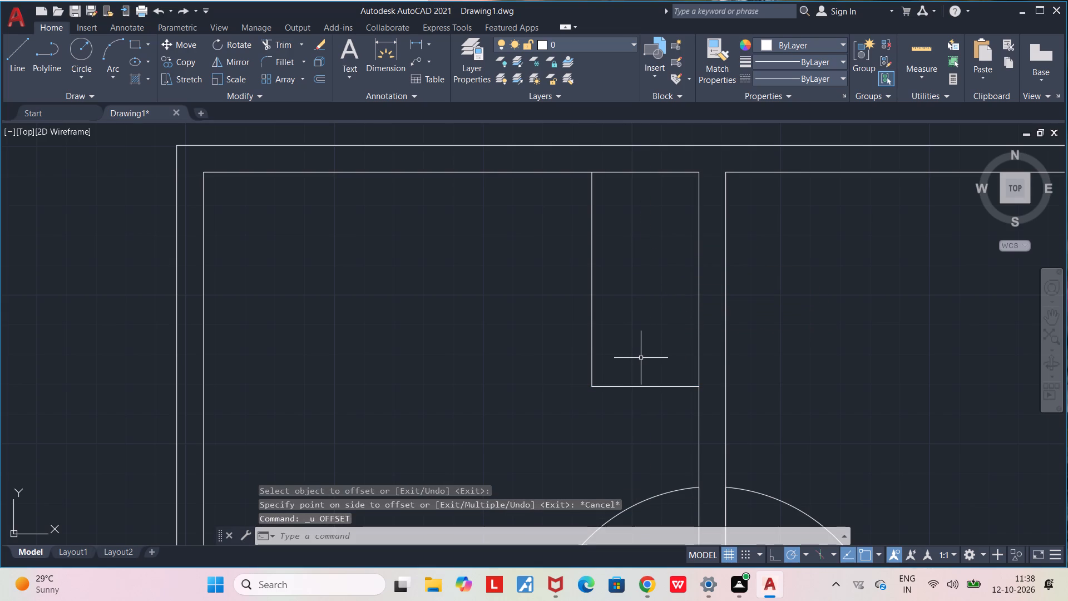
# Offset the enclosure's bottom line upward by 2' twice, dividing the enclosure into three compartments.
pyautogui.press('o')
pyautogui.write('FF')
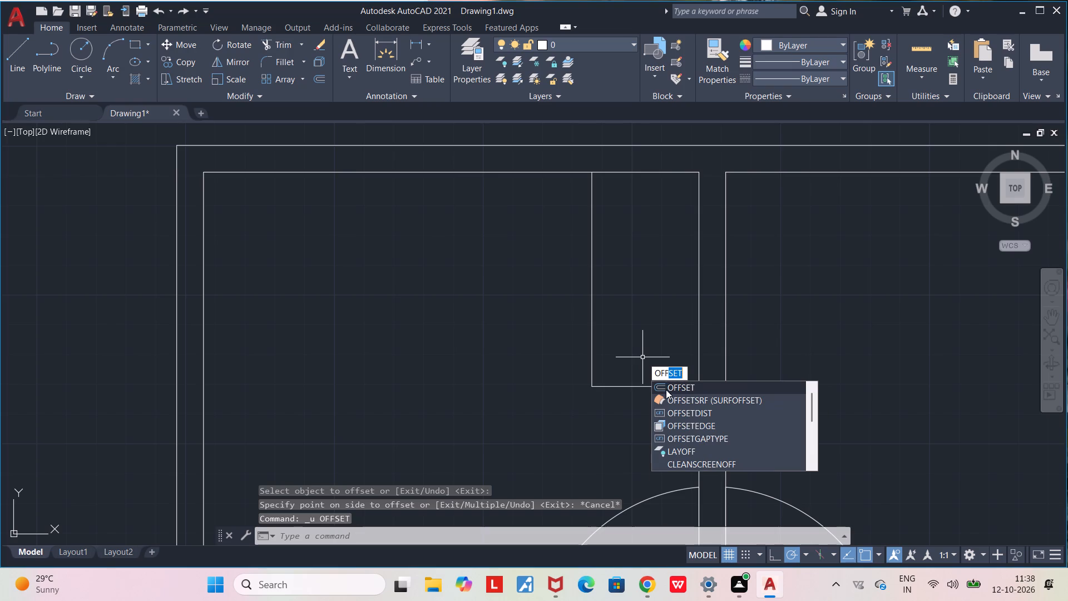
pyautogui.click(667, 388)
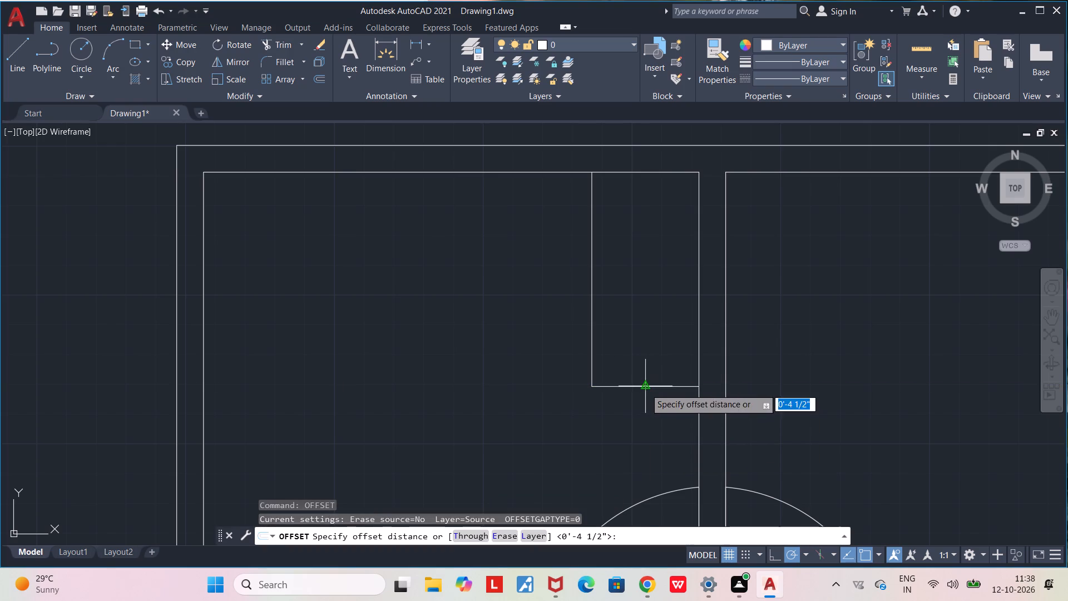
pyautogui.click(645, 388)
pyautogui.write("2'")
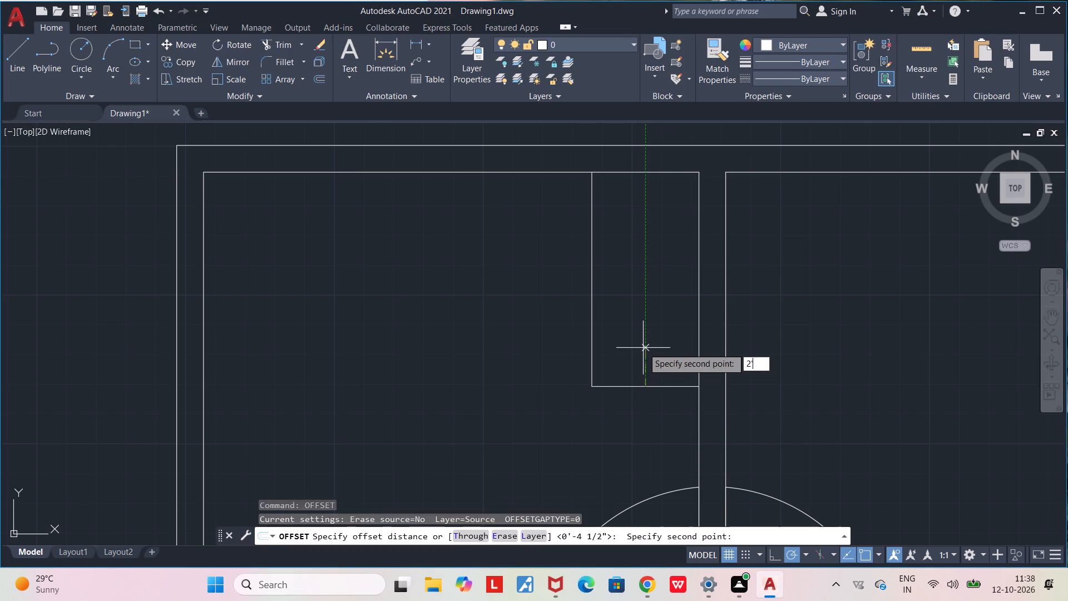
pyautogui.press('Return')
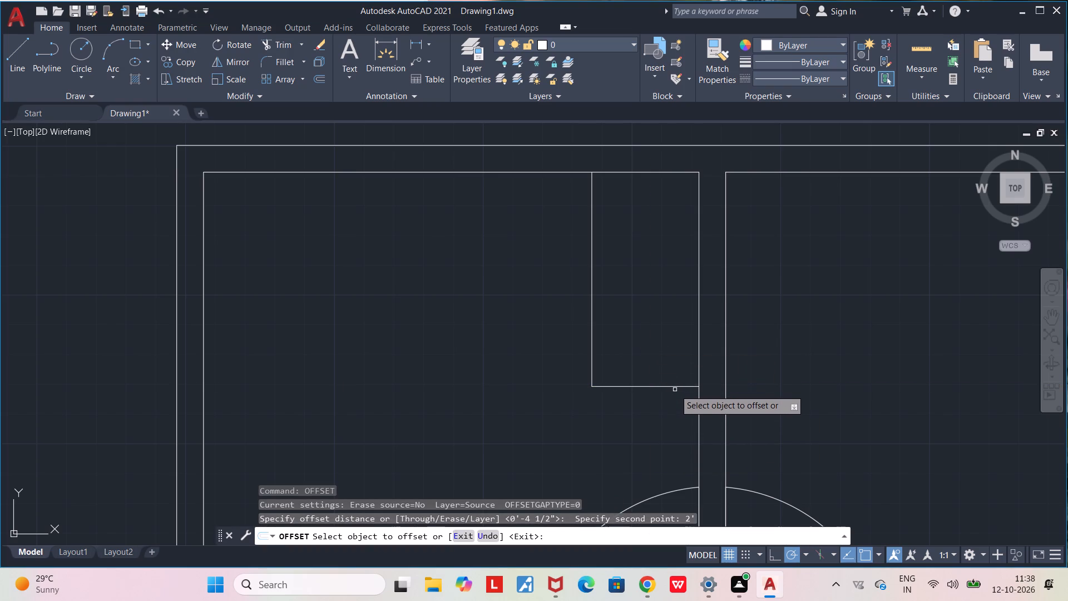
pyautogui.click(675, 388)
pyautogui.click(675, 356)
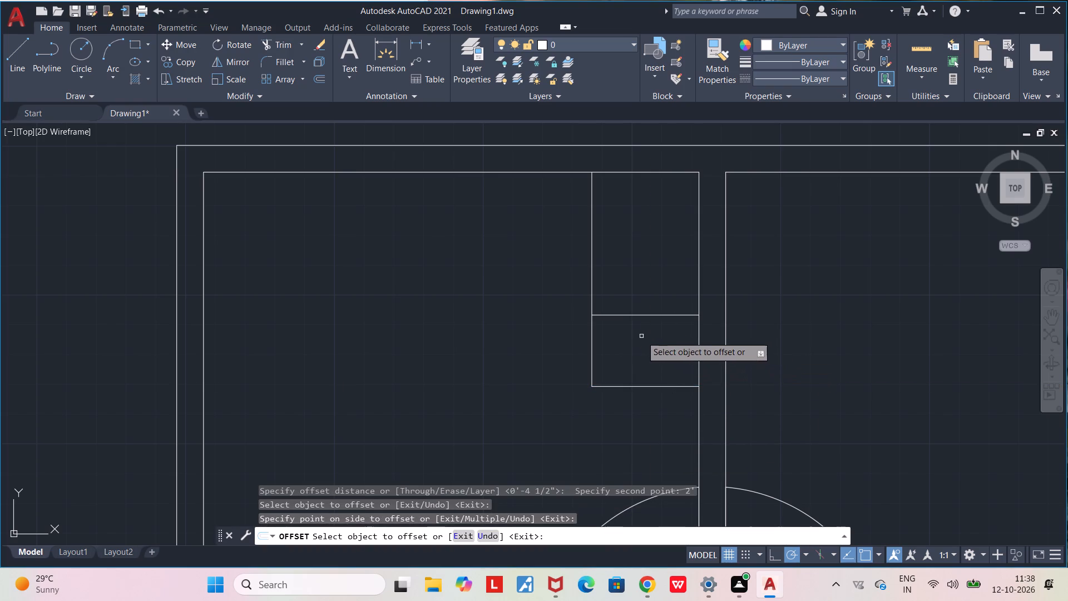
pyautogui.click(645, 316)
pyautogui.click(646, 270)
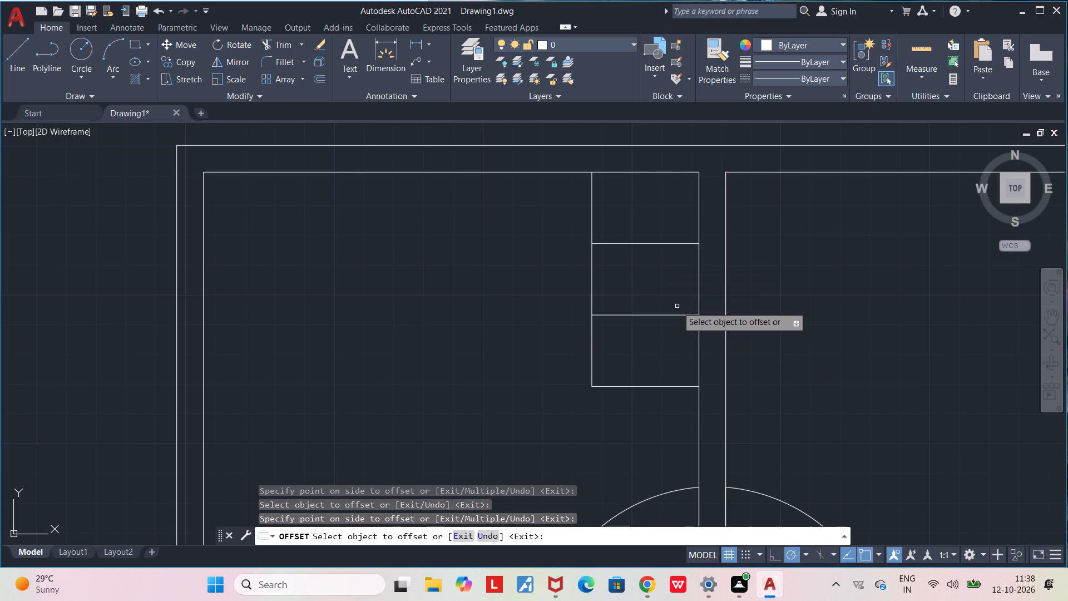
pyautogui.write('``')
pyautogui.scroll(-2, 670, 304)
pyautogui.scroll(2, 639, 276)
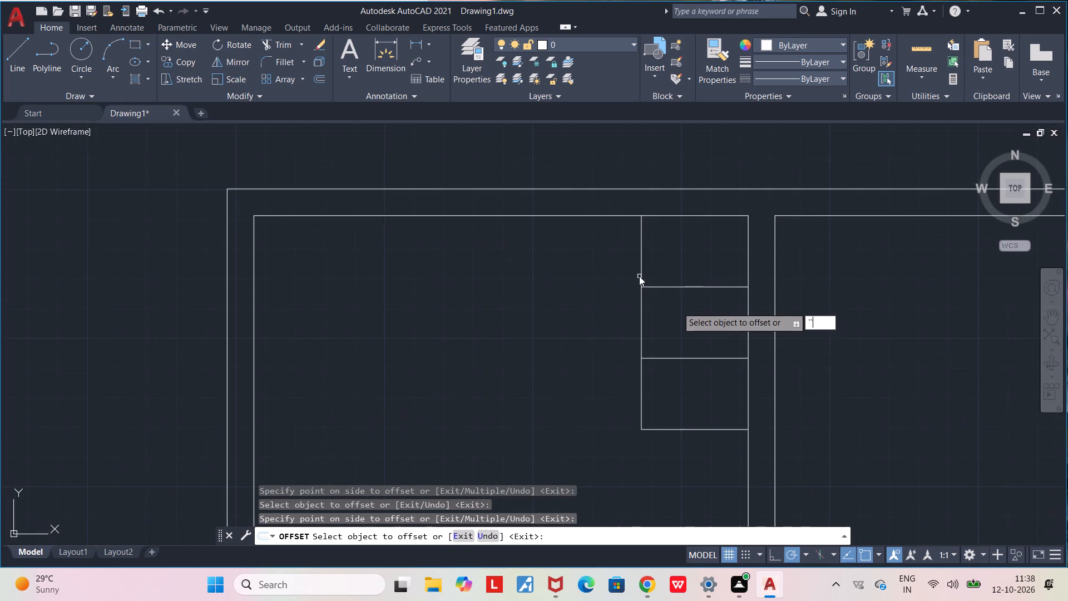
pyautogui.click(622, 233)
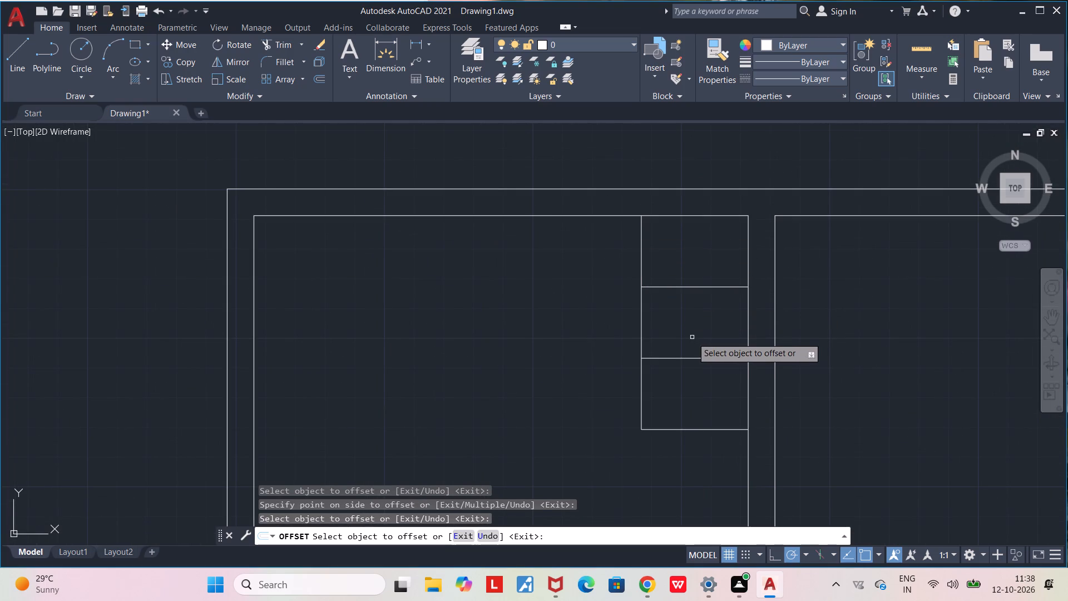
pyautogui.press('Escape')
pyautogui.press('Escape')
# Copy the enclosure's vertical line and three horizontal lines and paste them into the upper-right room beside the dividing wall.
pyautogui.click(605, 247)
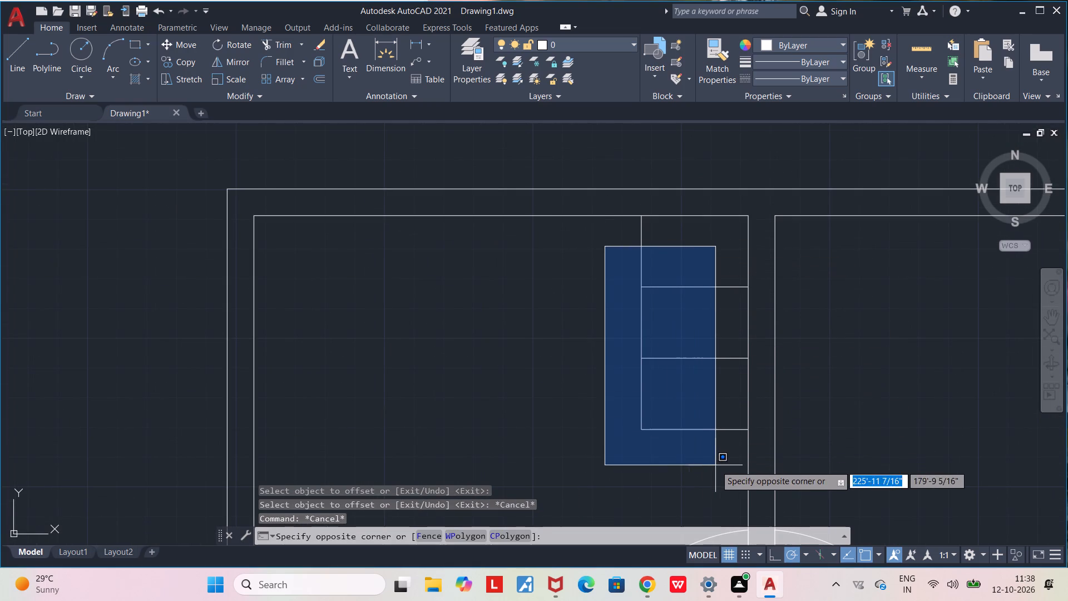
pyautogui.click(728, 460)
pyautogui.click(725, 475)
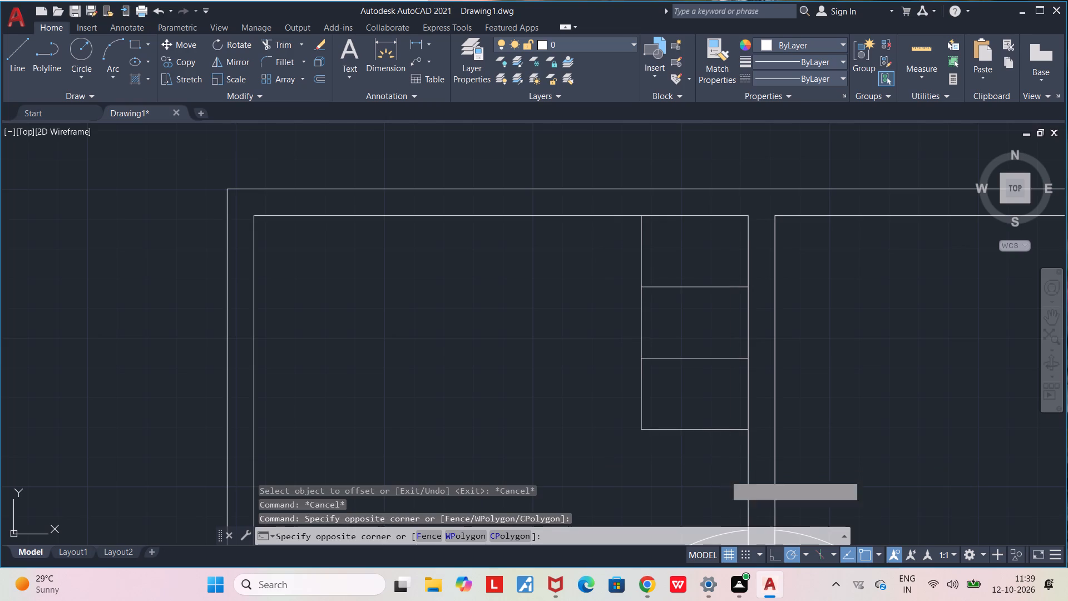
pyautogui.click(595, 239)
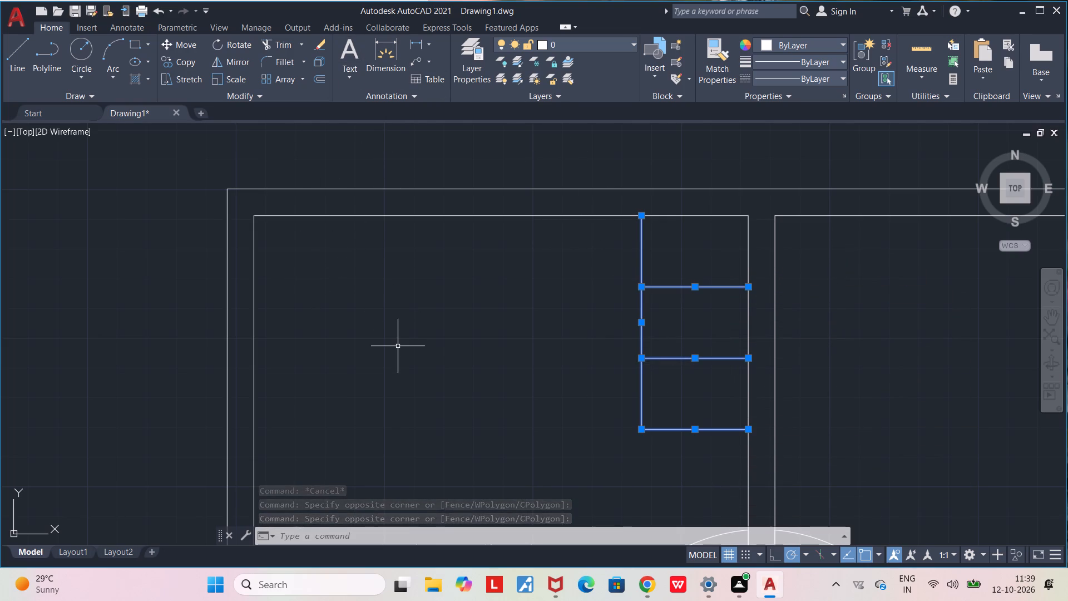
pyautogui.hotkey('ctrl', 'c')
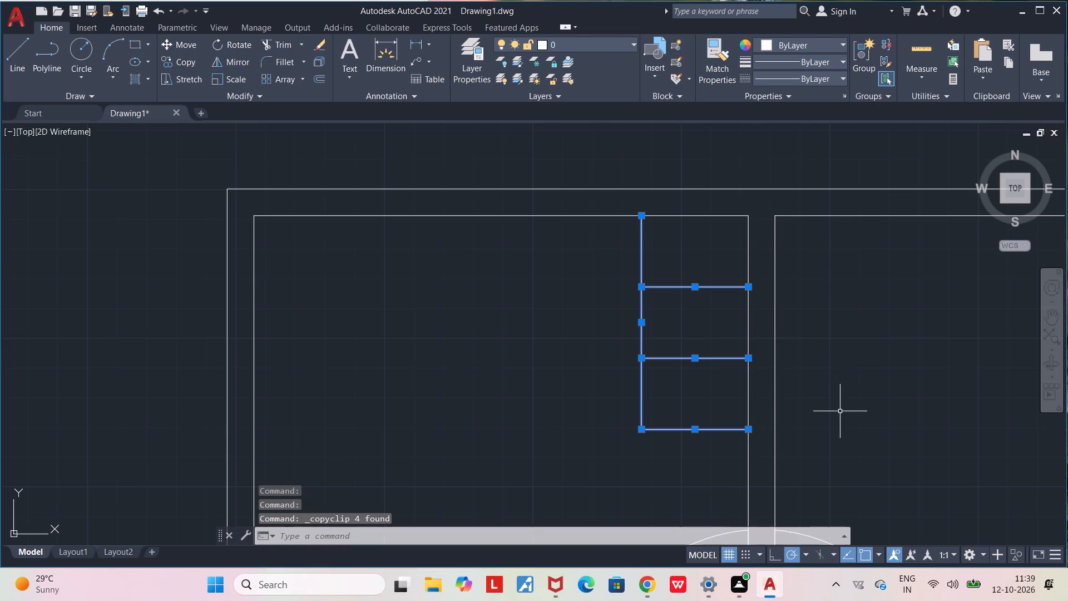
pyautogui.hotkey('ctrl', 'v')
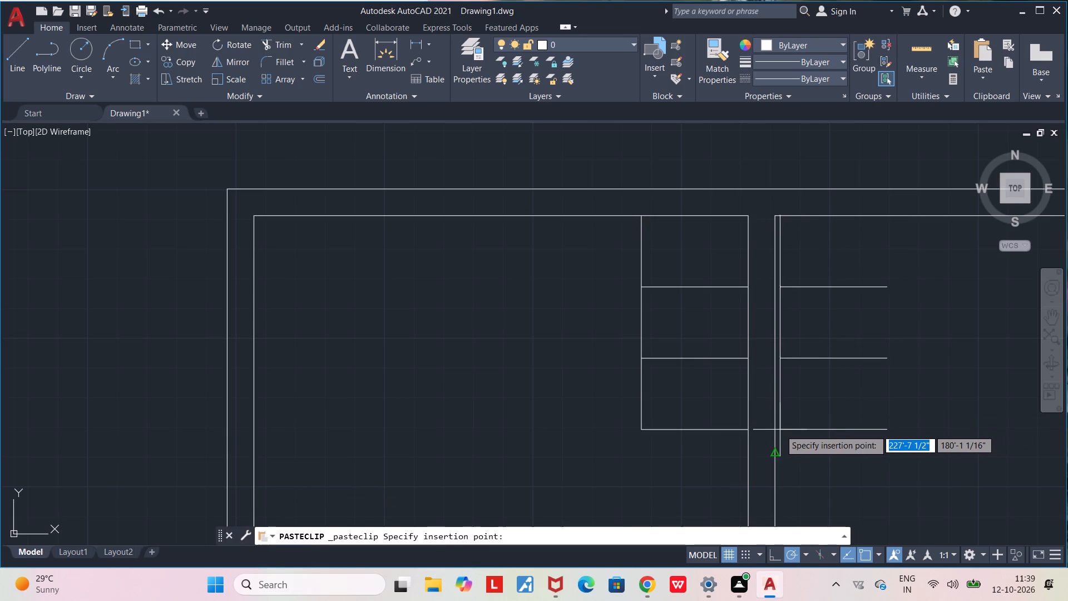
pyautogui.click(786, 432)
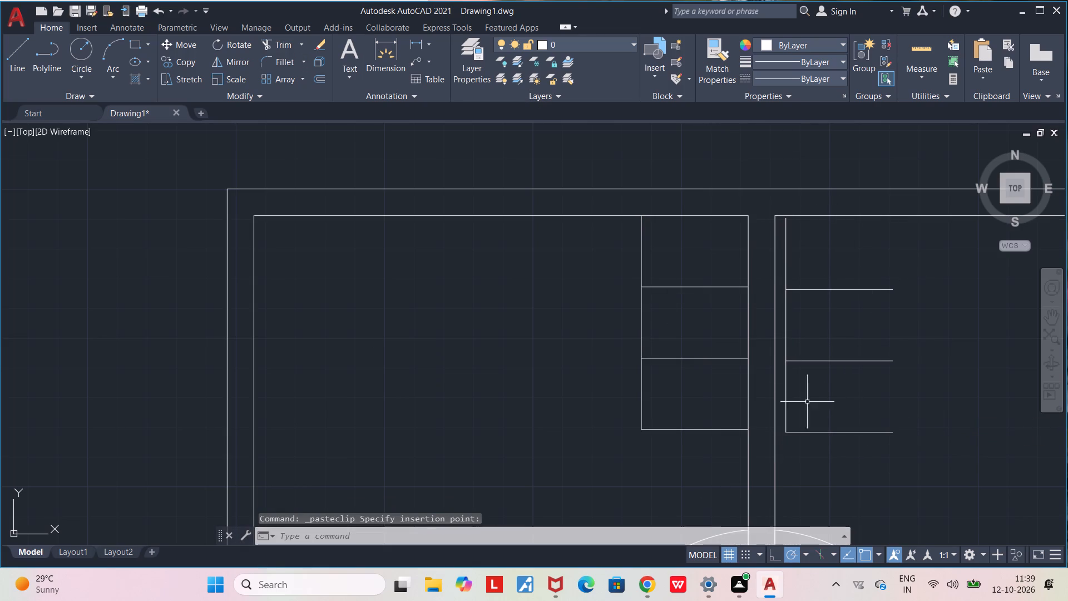
# Mirror the pasted compartment lines about a vertical axis through the horizontal lines' right ends, erasing the source objects.
pyautogui.click(927, 470)
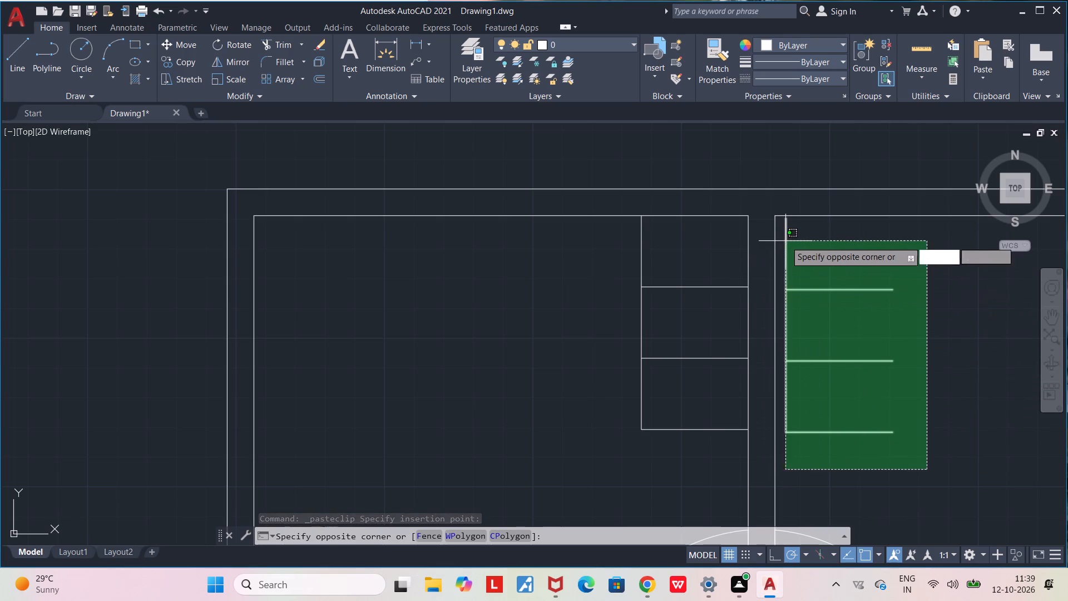
pyautogui.click(782, 220)
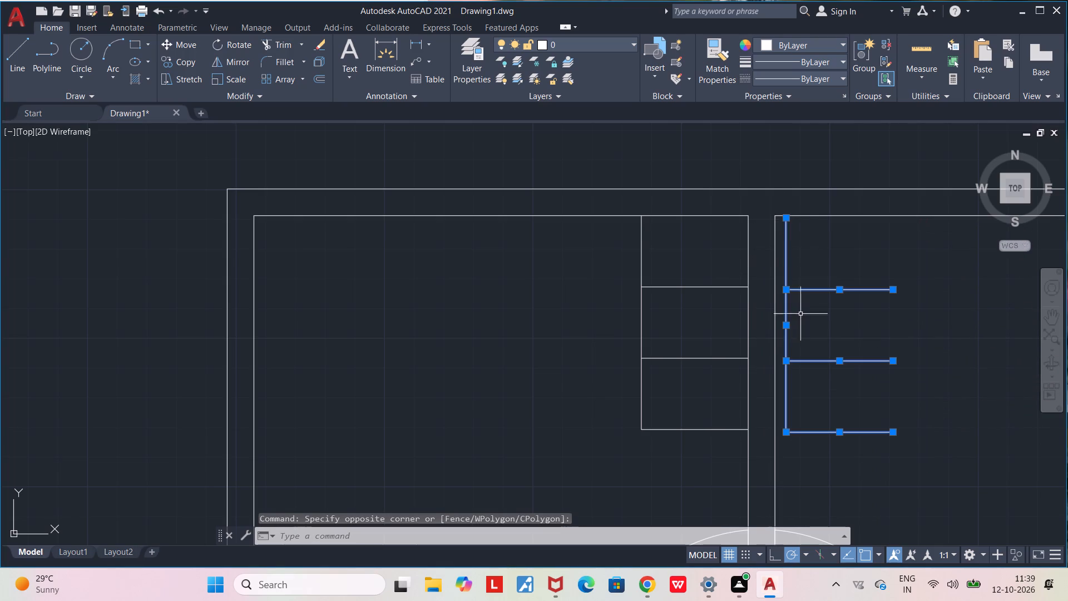
pyautogui.click(219, 64)
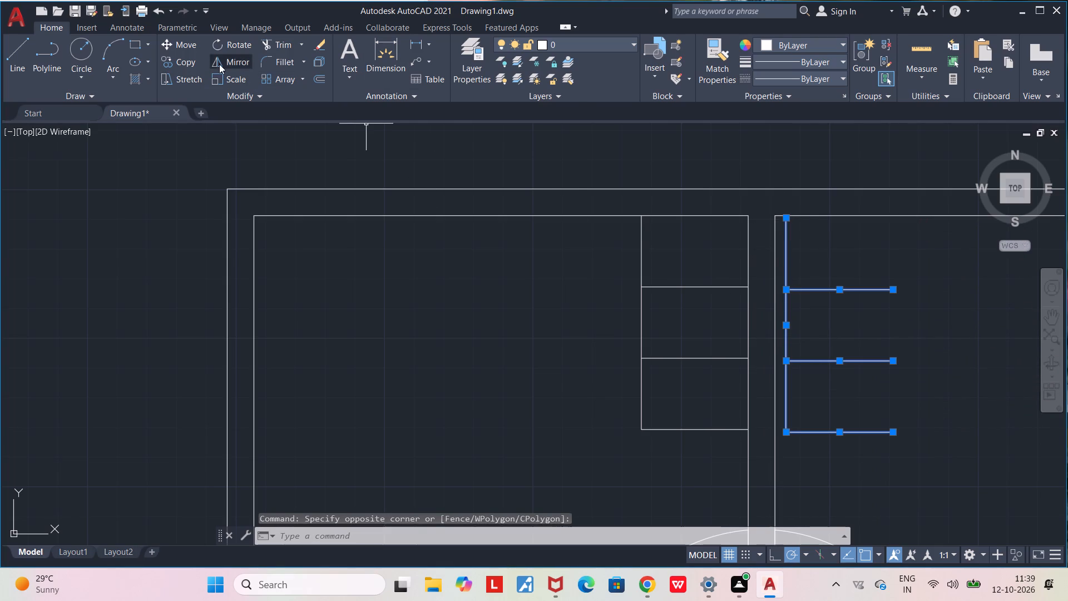
pyautogui.click(891, 435)
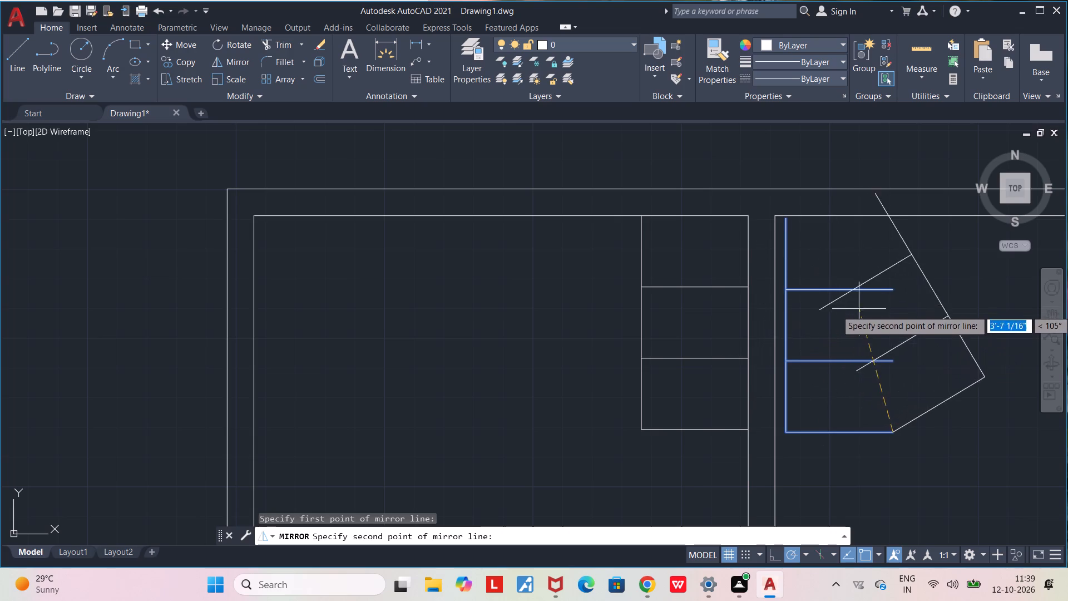
pyautogui.click(896, 349)
pyautogui.click(917, 380)
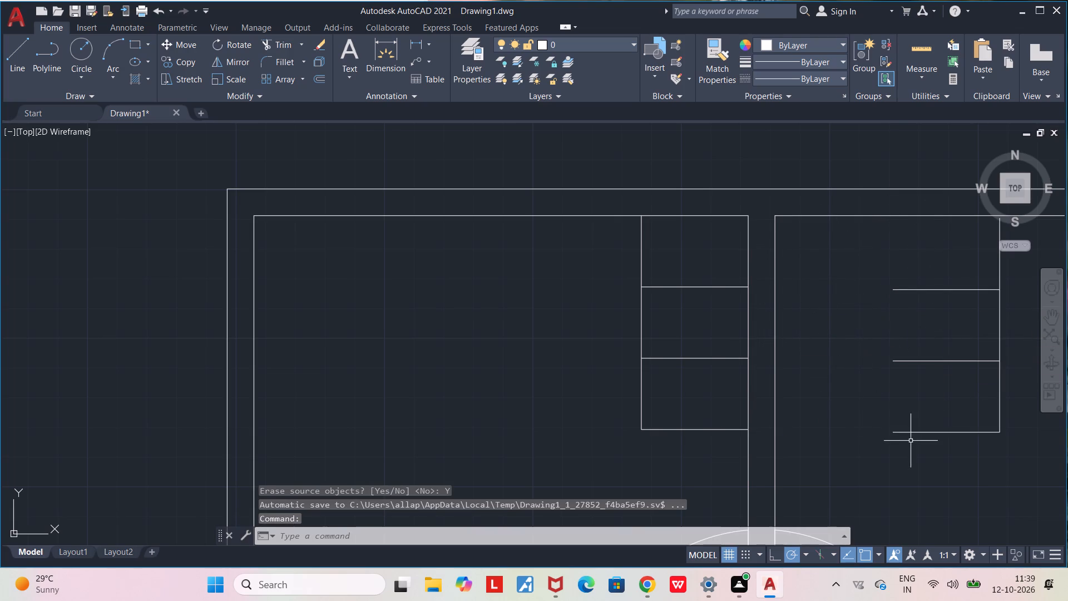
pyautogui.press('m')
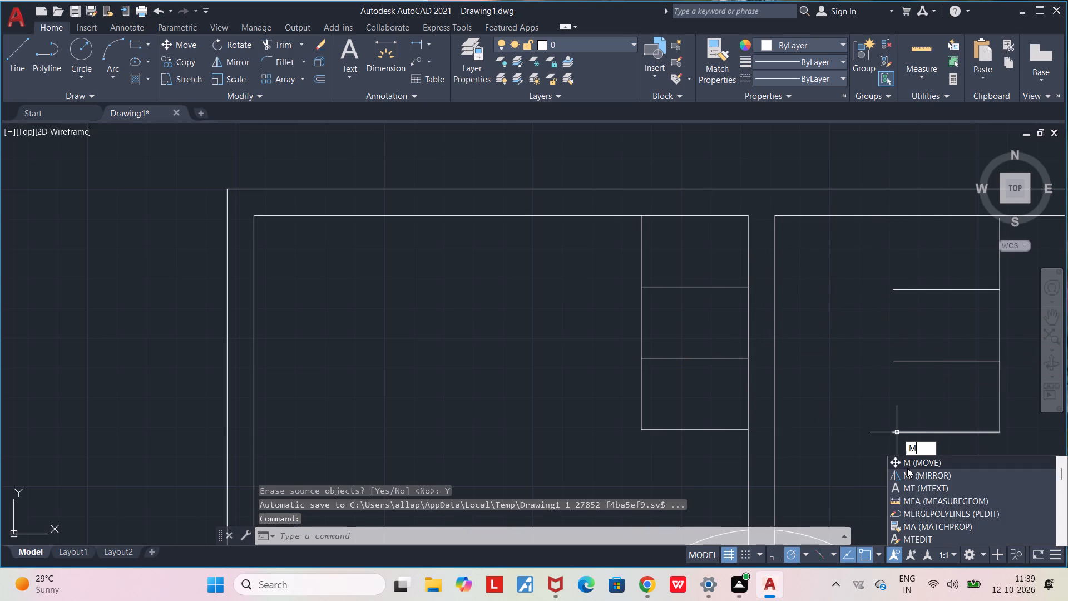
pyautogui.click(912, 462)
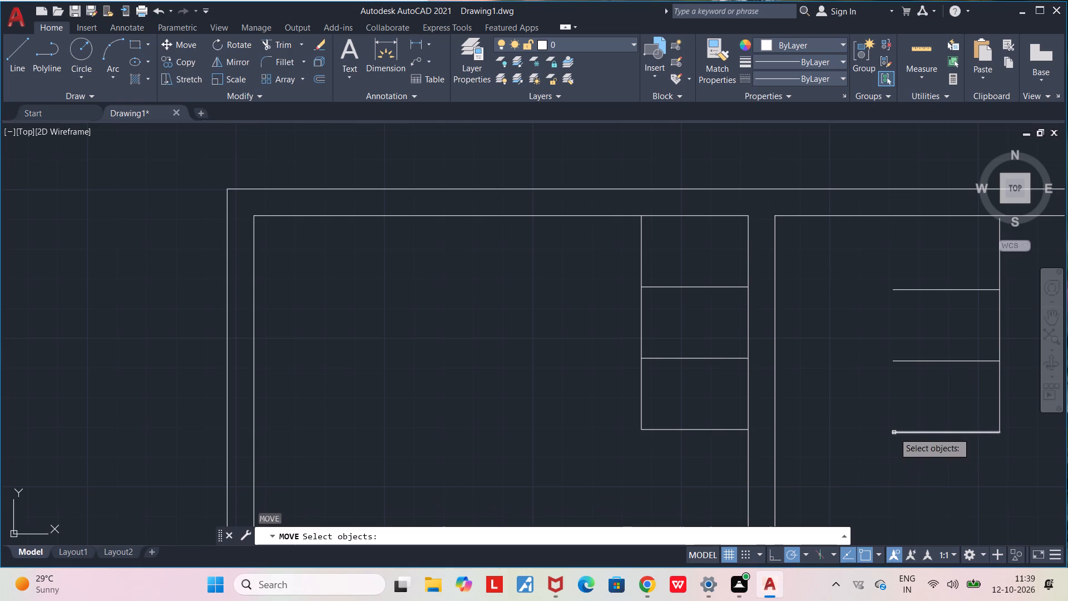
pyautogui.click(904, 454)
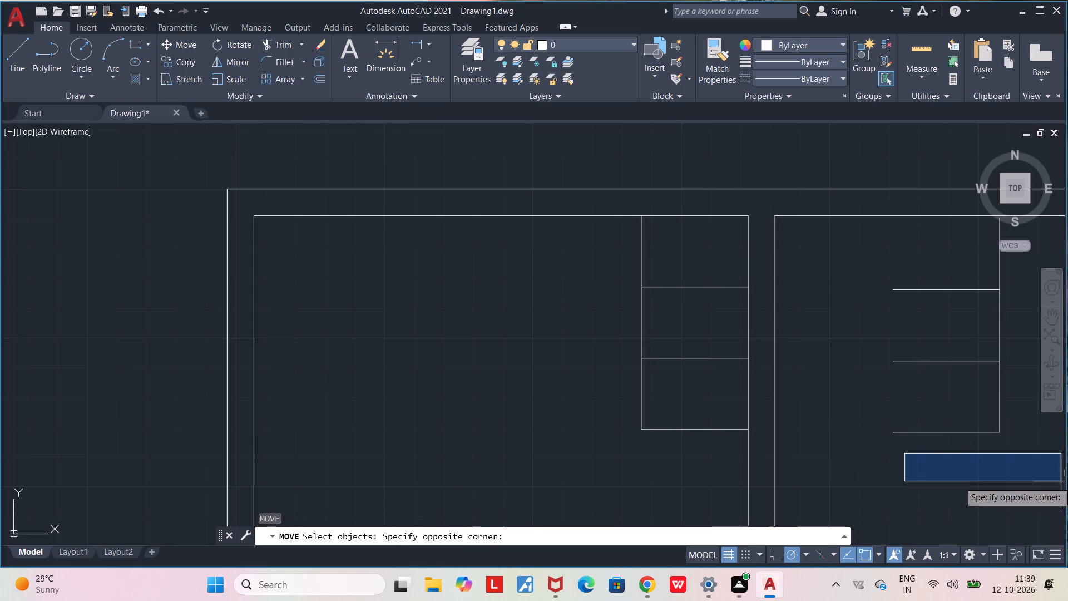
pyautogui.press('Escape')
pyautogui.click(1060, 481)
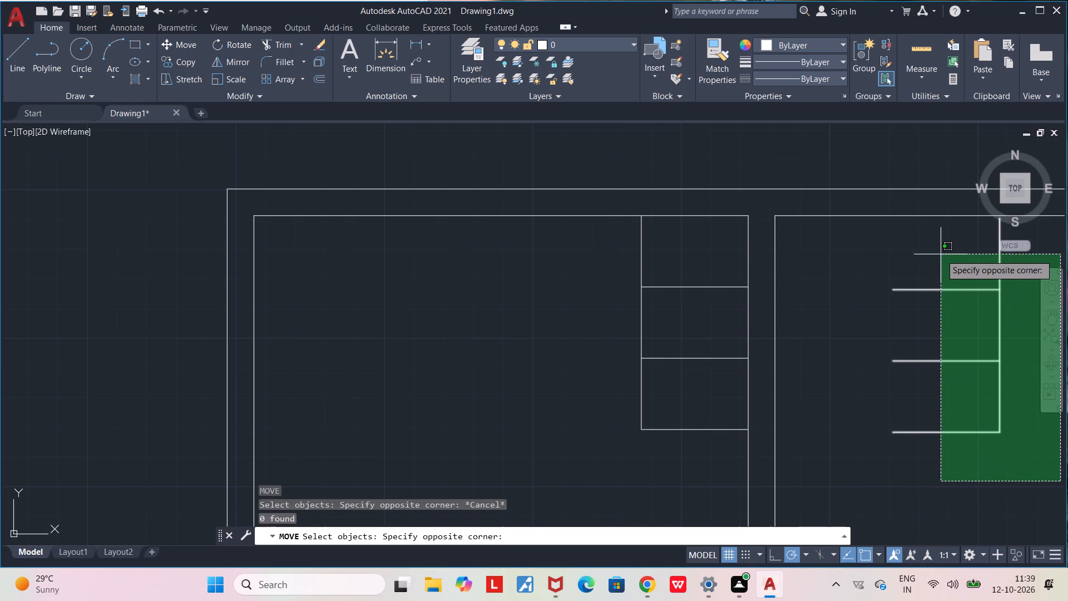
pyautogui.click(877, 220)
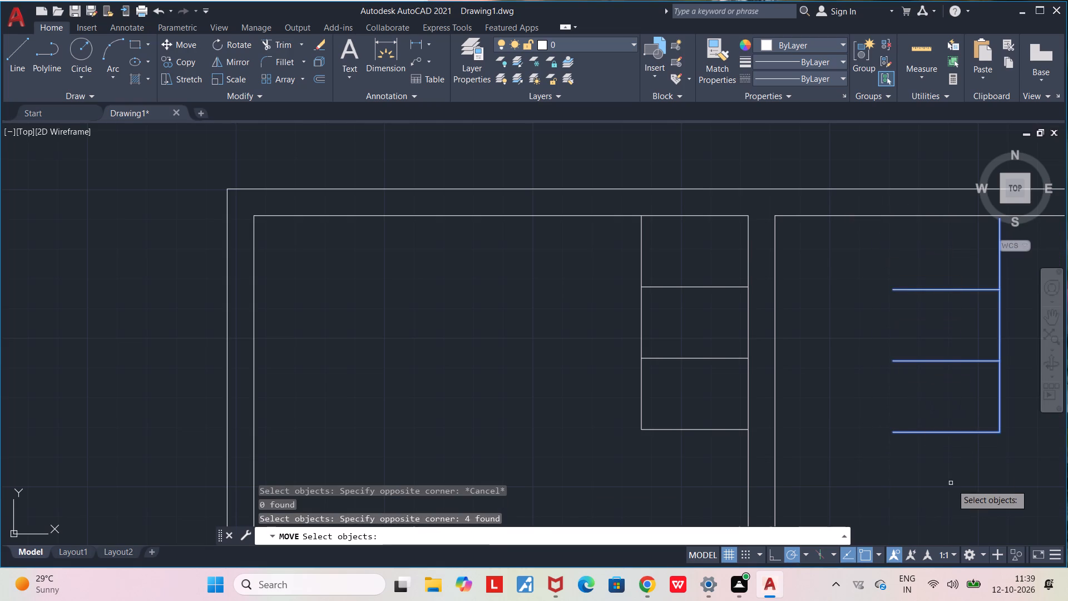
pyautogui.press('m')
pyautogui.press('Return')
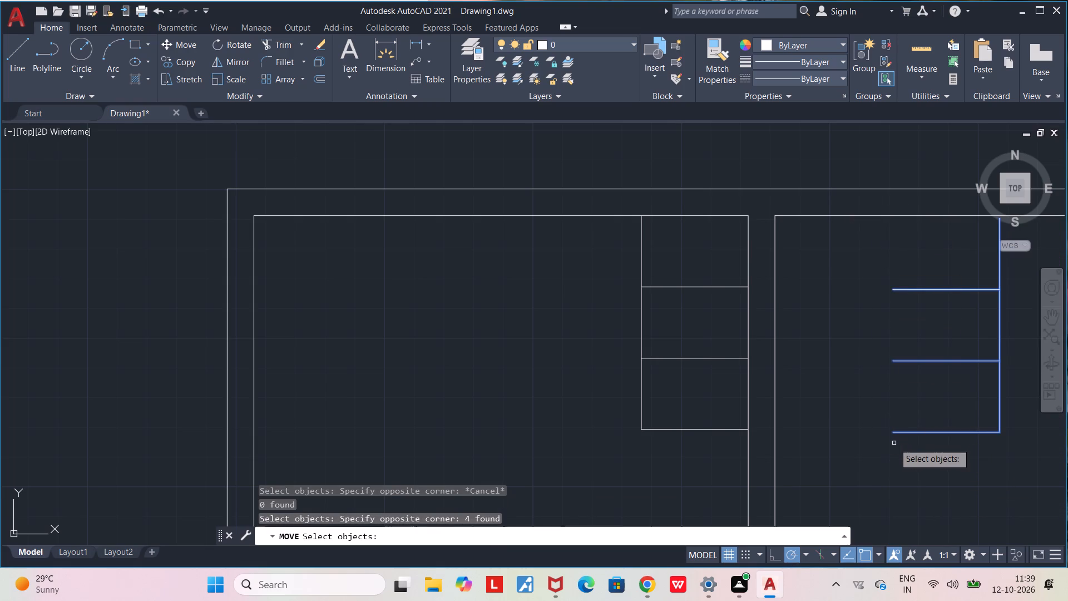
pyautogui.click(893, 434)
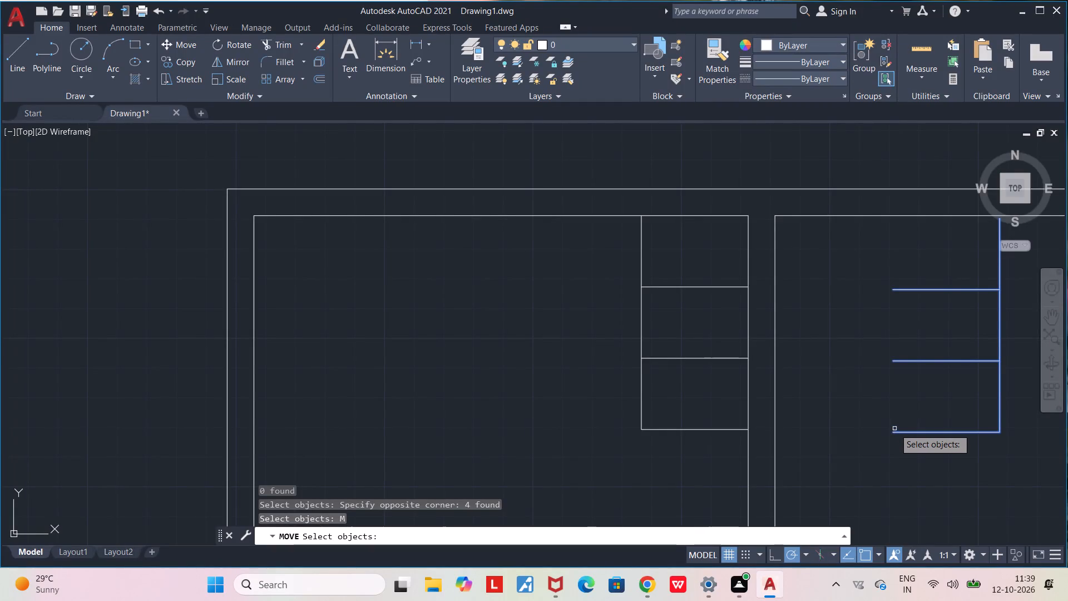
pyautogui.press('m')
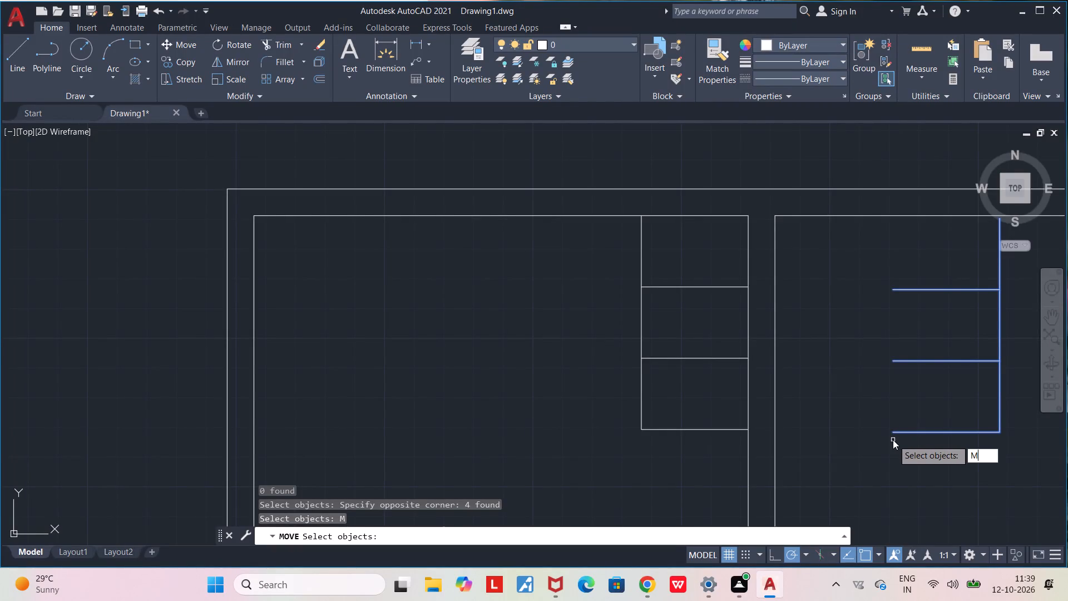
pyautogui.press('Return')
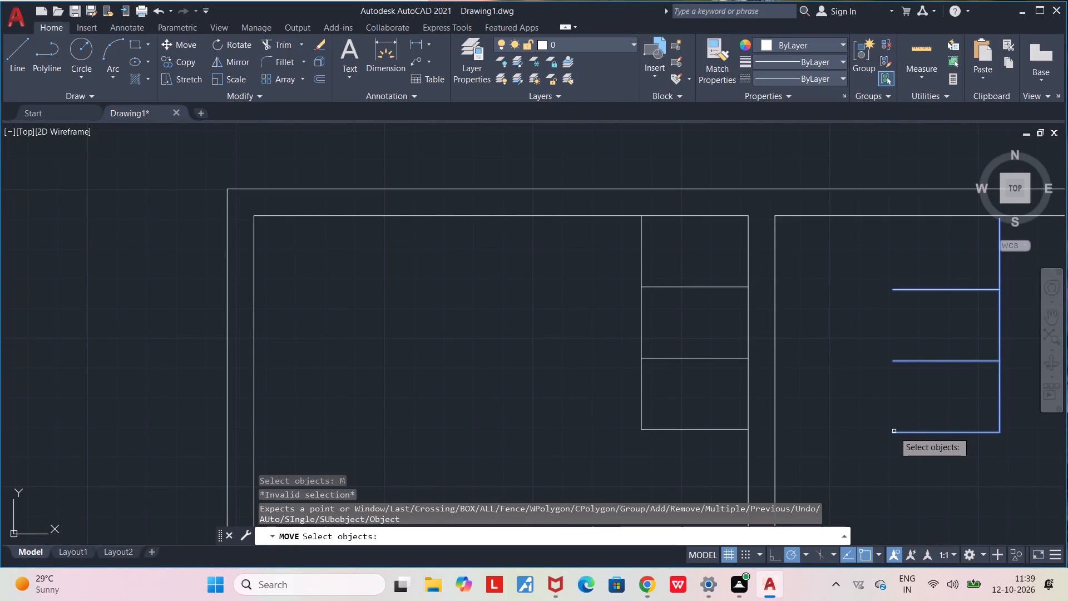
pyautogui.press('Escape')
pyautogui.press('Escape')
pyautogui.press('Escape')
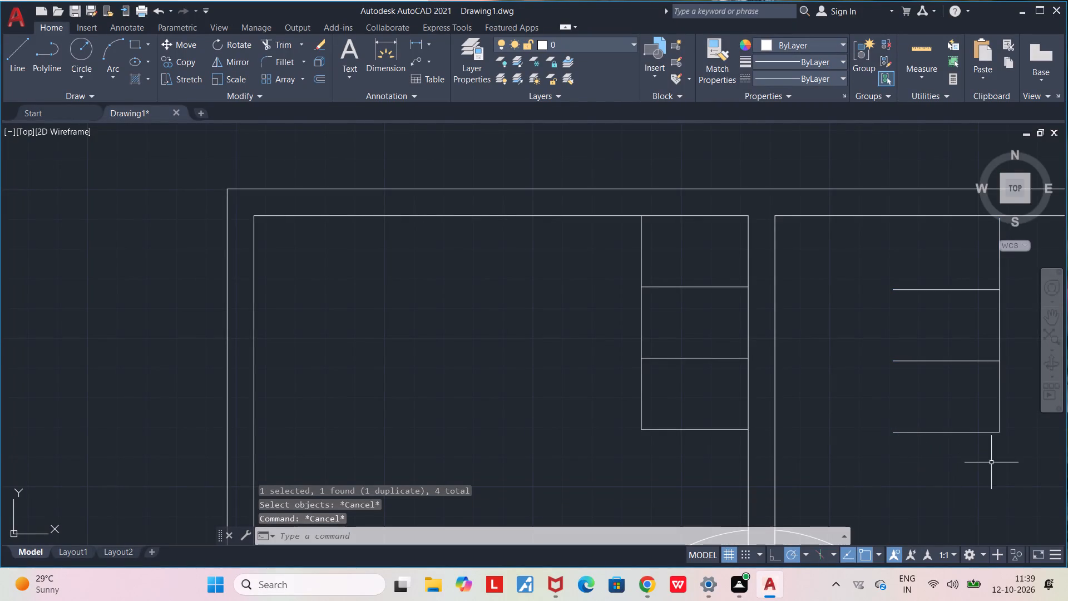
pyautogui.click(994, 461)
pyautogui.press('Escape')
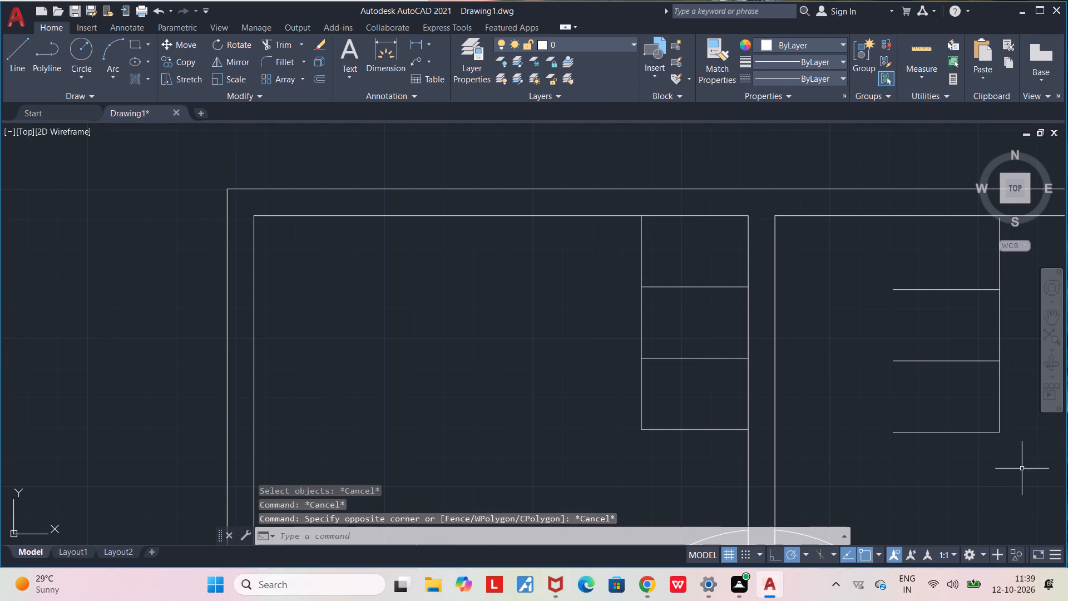
# Move the four mirrored lines horizontally so the bottom line's left end meets the dividing wall's right face.
pyautogui.click(1022, 469)
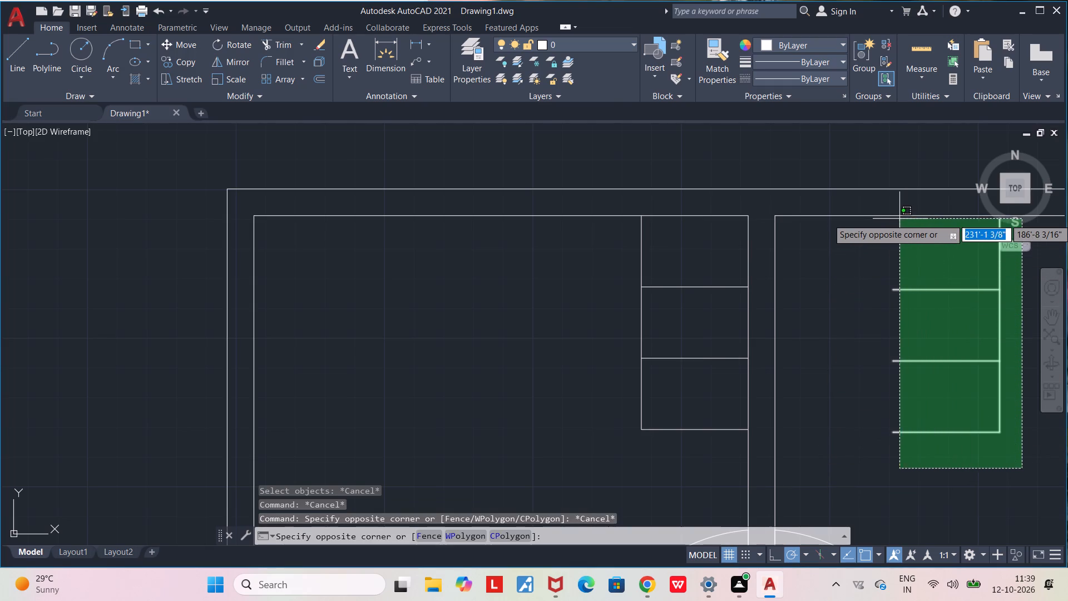
pyautogui.click(882, 219)
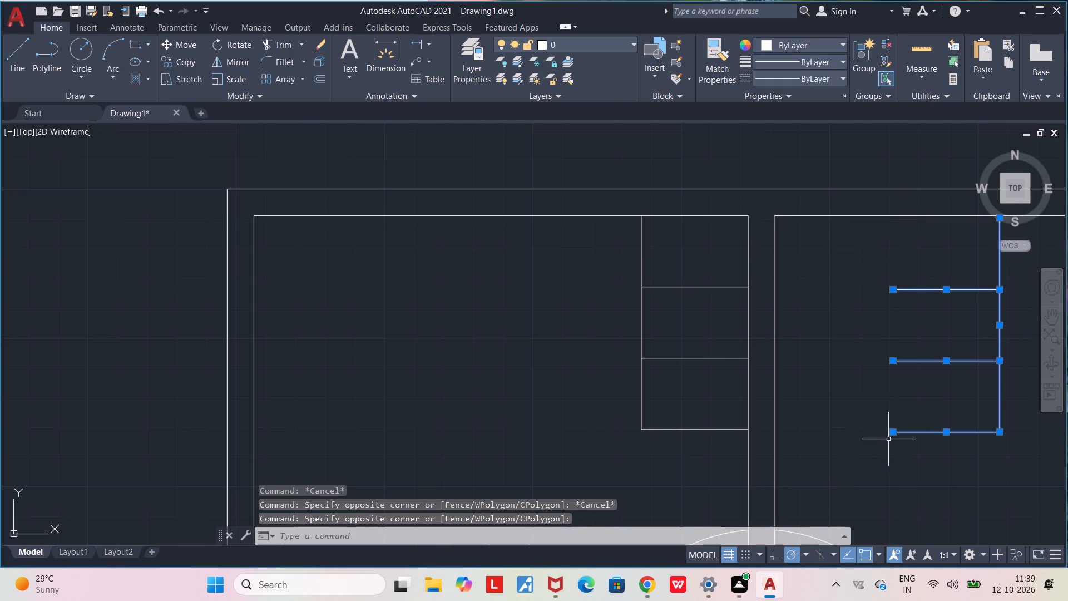
pyautogui.press('m')
pyautogui.press('Return')
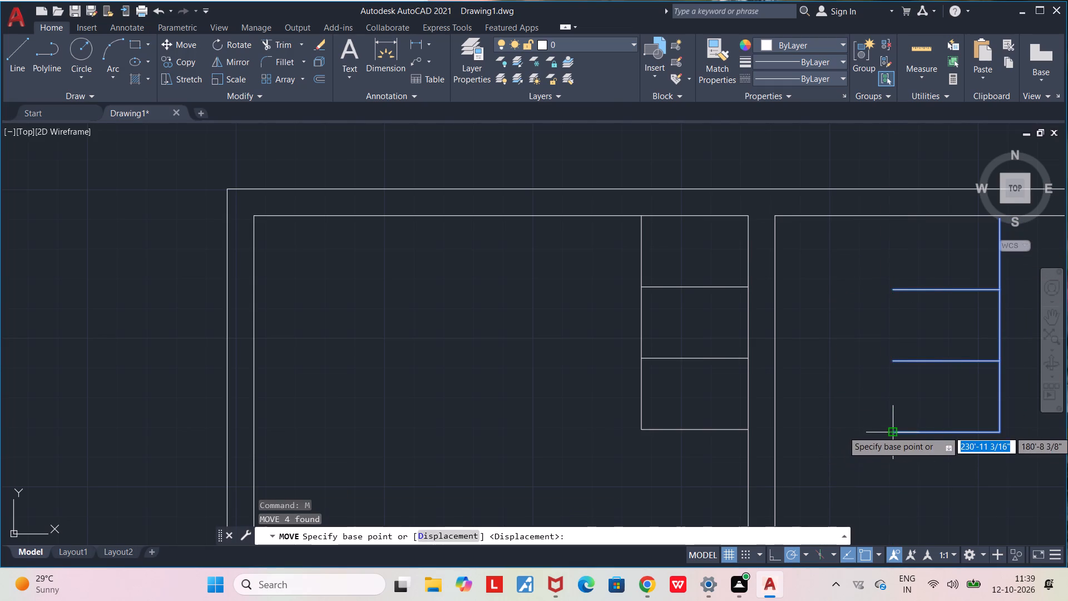
pyautogui.click(893, 431)
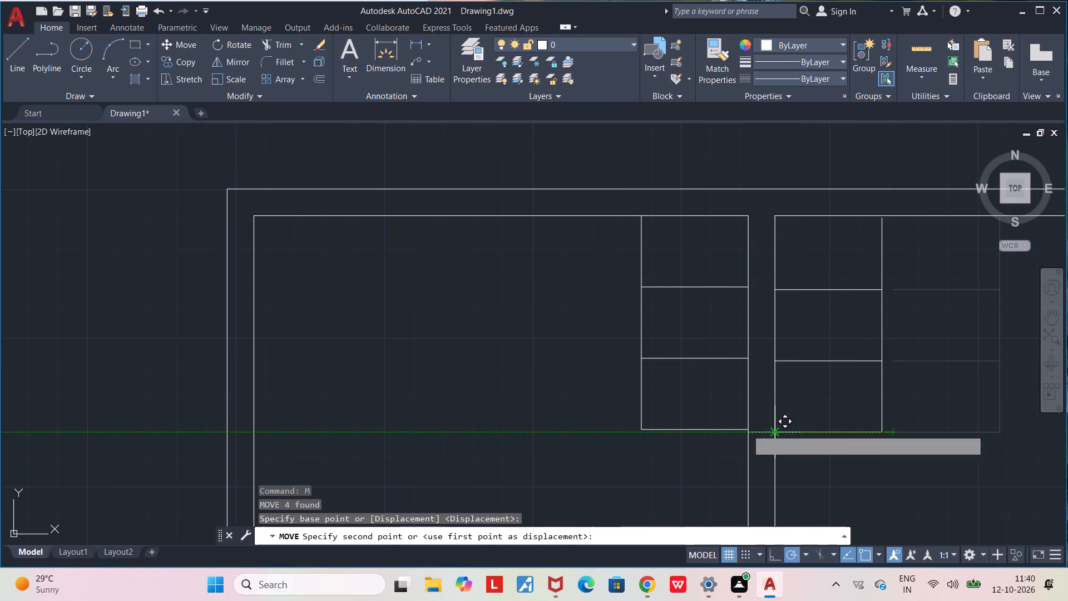
pyautogui.scroll(1, 774, 430)
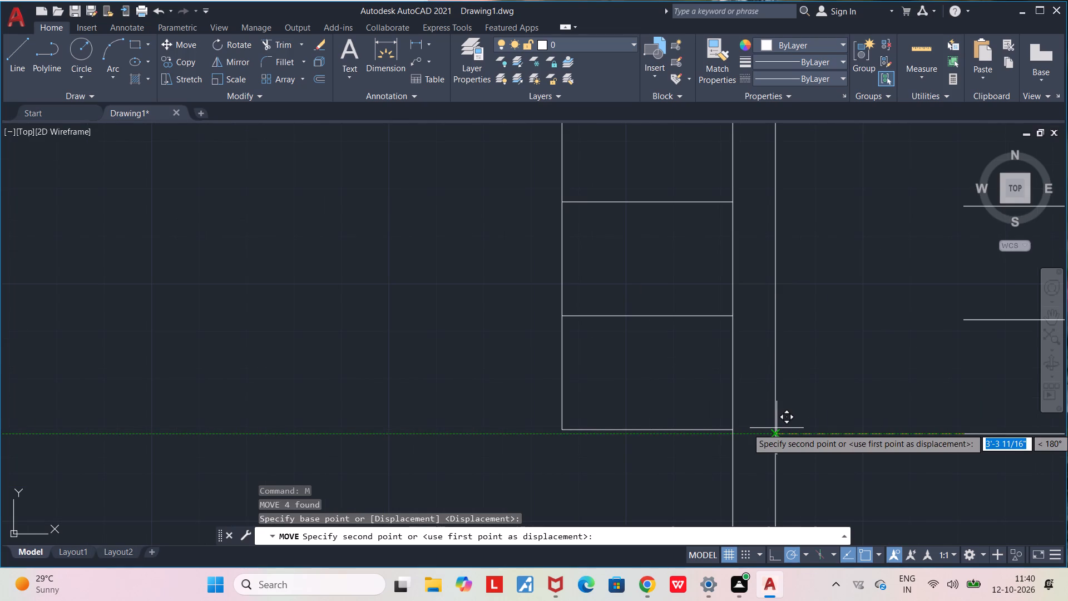
pyautogui.click(775, 428)
# Move the upper-right room's four compartment lines up so the vertical line's top end meets the inner top wall line.
pyautogui.moveTo(794, 435); pyautogui.dragTo(729, 537, button='middle')
pyautogui.scroll(-4, 729, 537)
pyautogui.scroll(1, 904, 229)
pyautogui.scroll(-4, 904, 229)
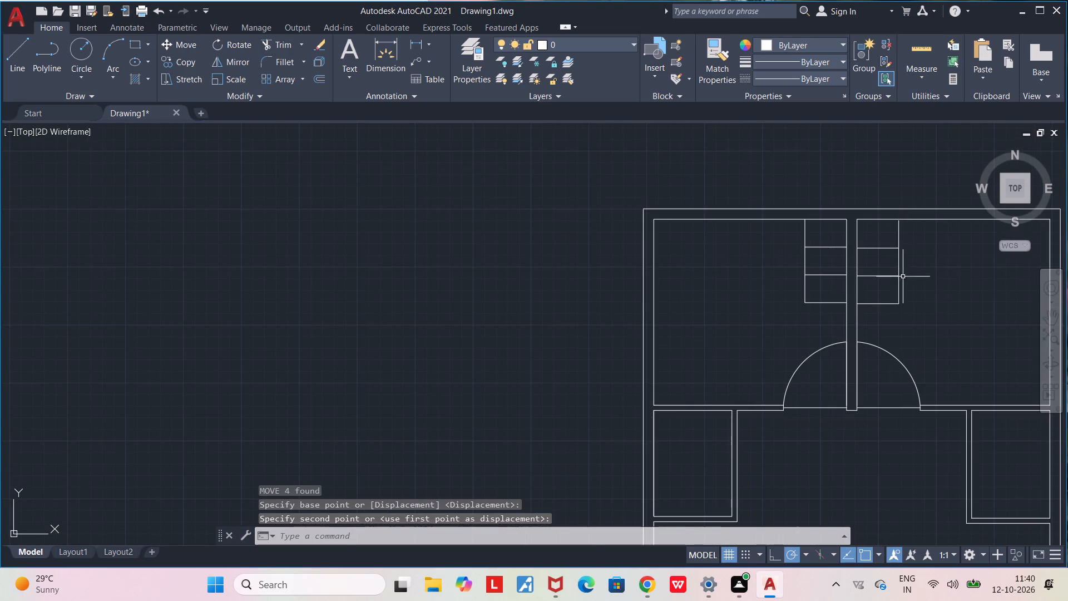
pyautogui.scroll(1, 931, 312)
pyautogui.moveTo(921, 309); pyautogui.dragTo(773, 321, button='middle')
pyautogui.moveTo(790, 345); pyautogui.dragTo(791, 374, button='middle')
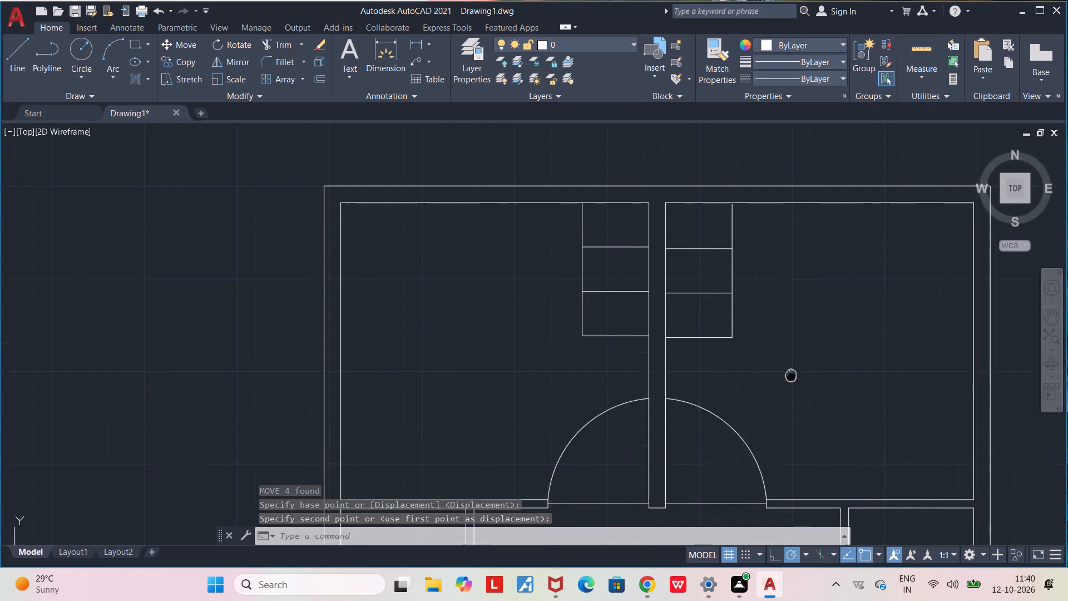
pyautogui.moveTo(791, 374); pyautogui.dragTo(792, 435, button='middle')
pyautogui.scroll(1, 793, 433)
pyautogui.click(711, 413)
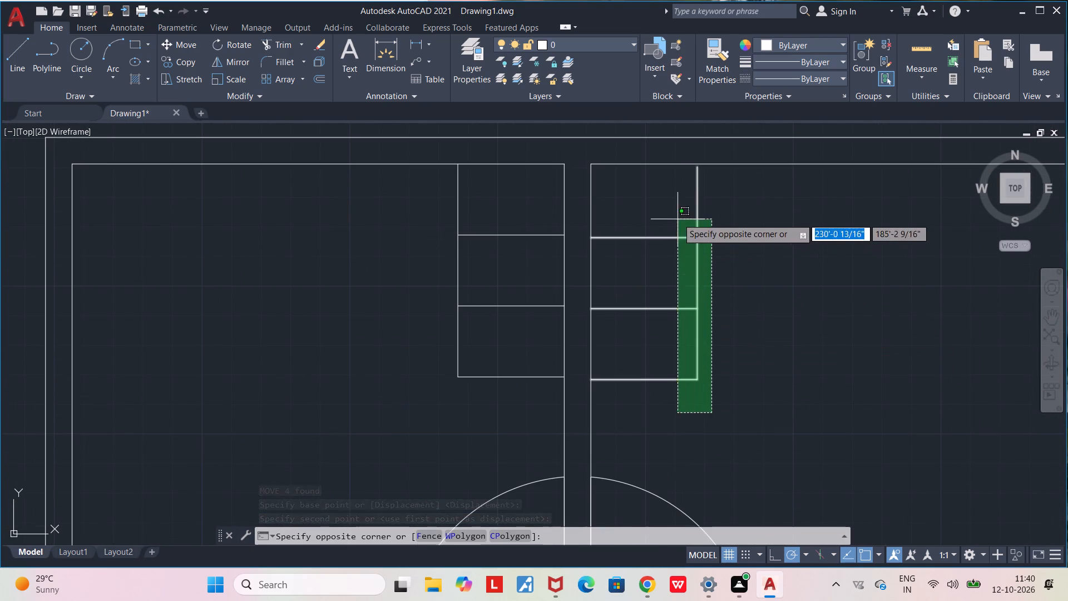
pyautogui.click(627, 185)
pyautogui.moveTo(777, 218); pyautogui.dragTo(774, 250, button='middle')
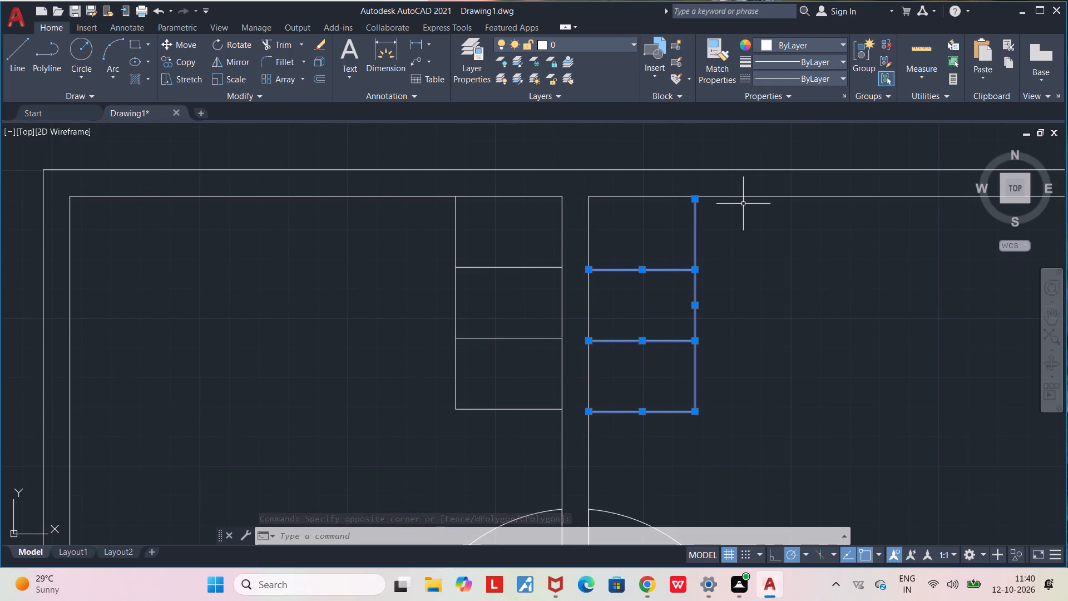
pyautogui.scroll(2, 733, 201)
pyautogui.scroll(1, 656, 215)
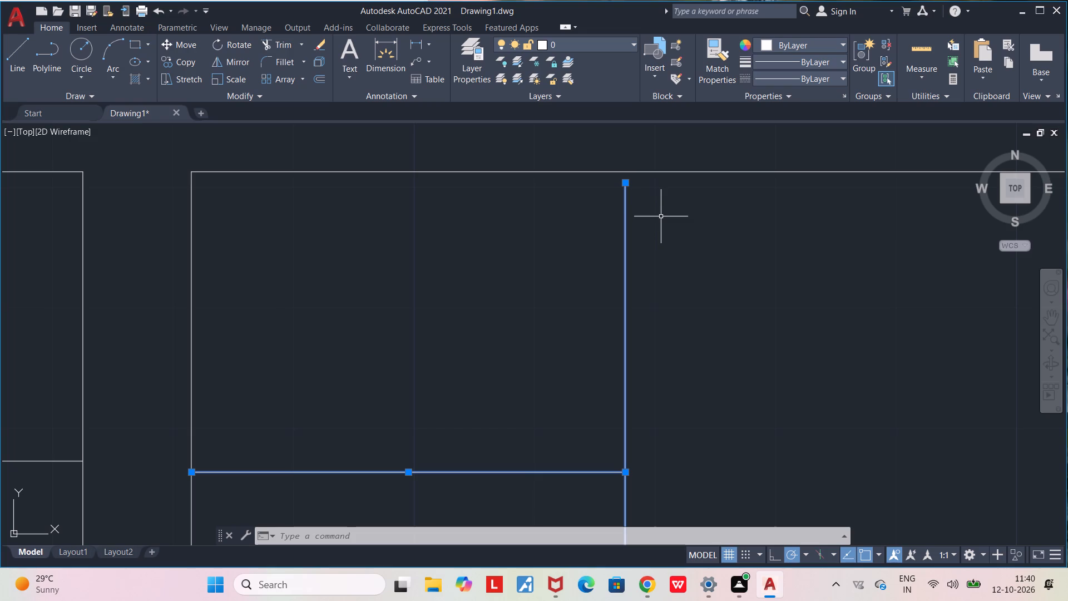
pyautogui.press('m')
pyautogui.press('Return')
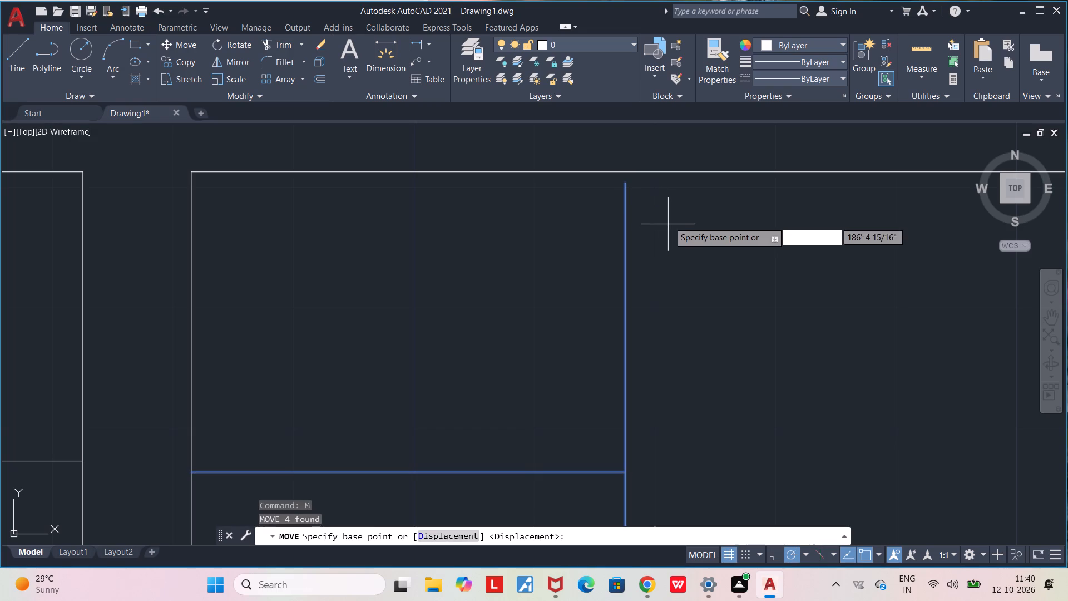
pyautogui.scroll(2, 605, 184)
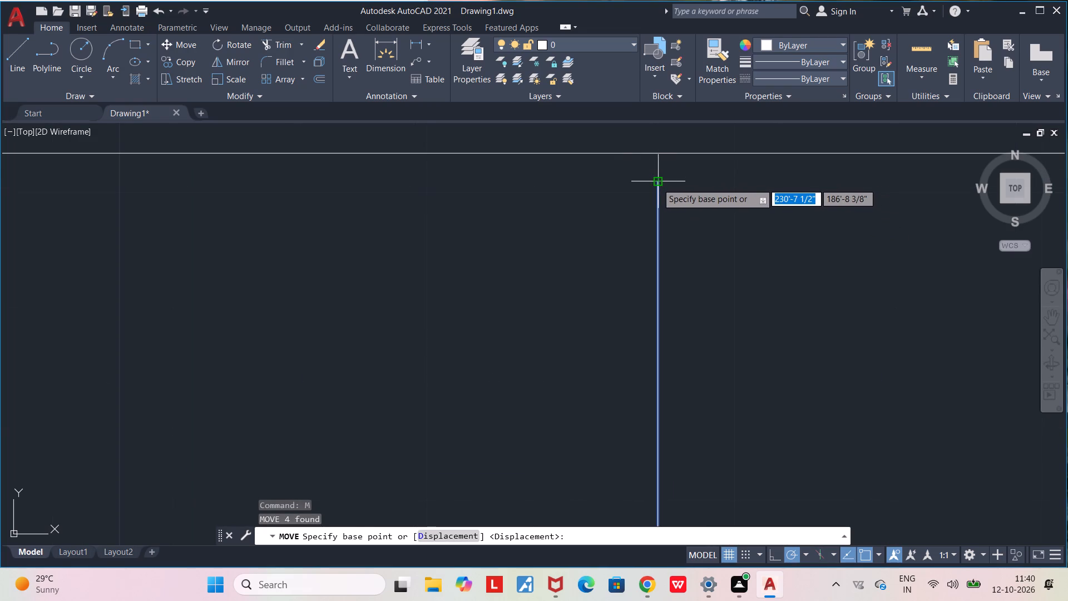
pyautogui.click(657, 183)
pyautogui.click(657, 153)
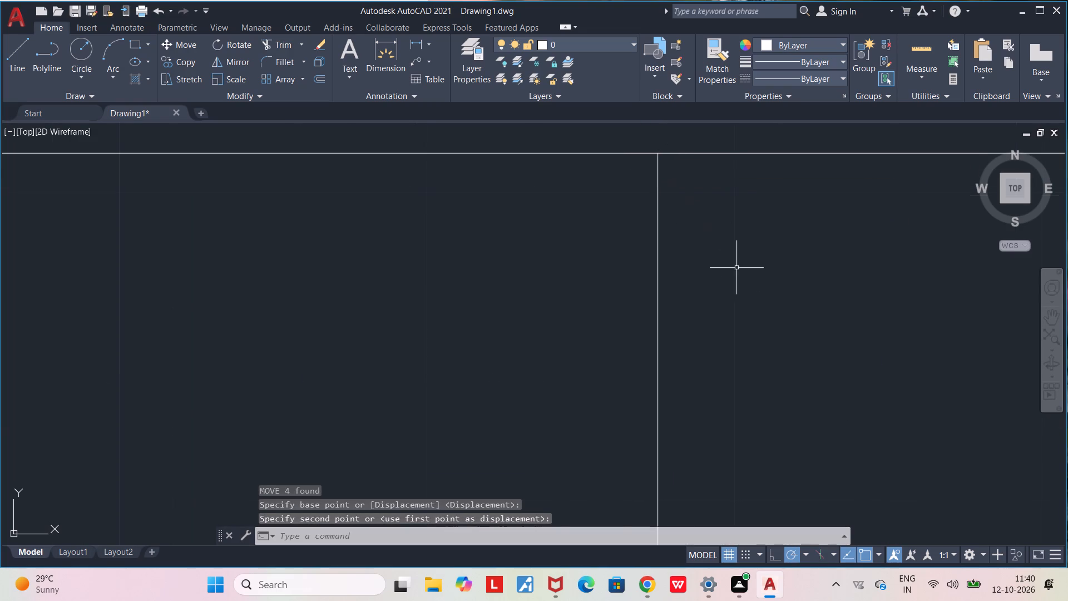
pyautogui.scroll(-5, 736, 268)
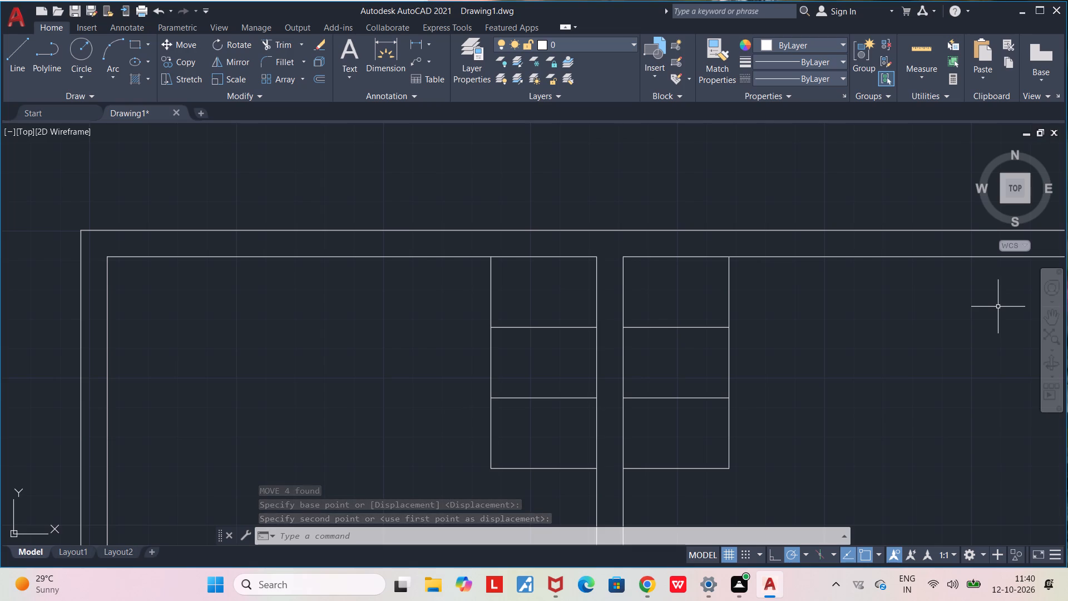
pyautogui.press('Escape')
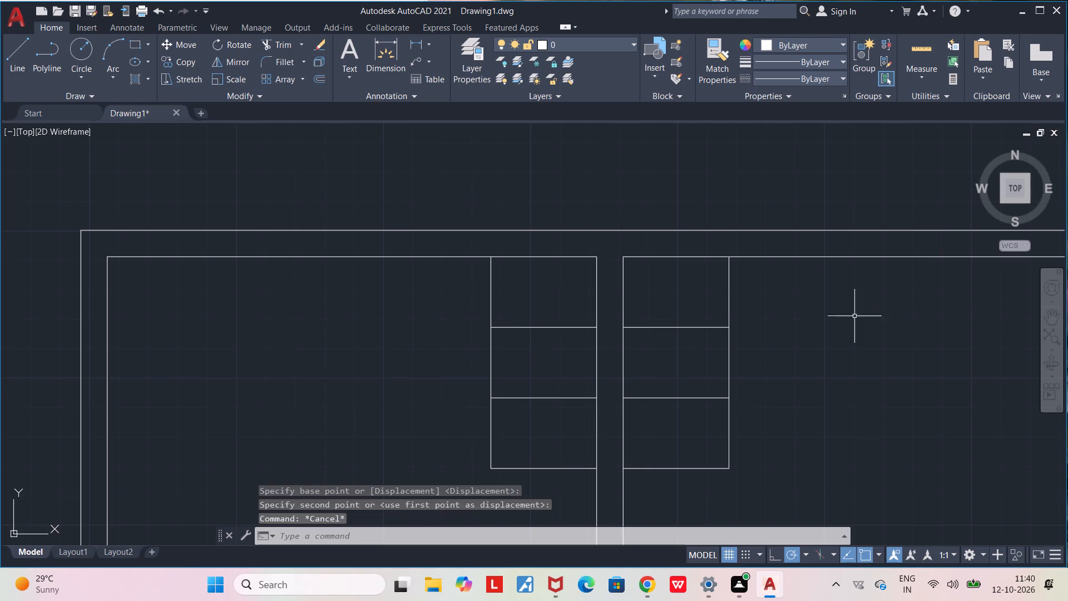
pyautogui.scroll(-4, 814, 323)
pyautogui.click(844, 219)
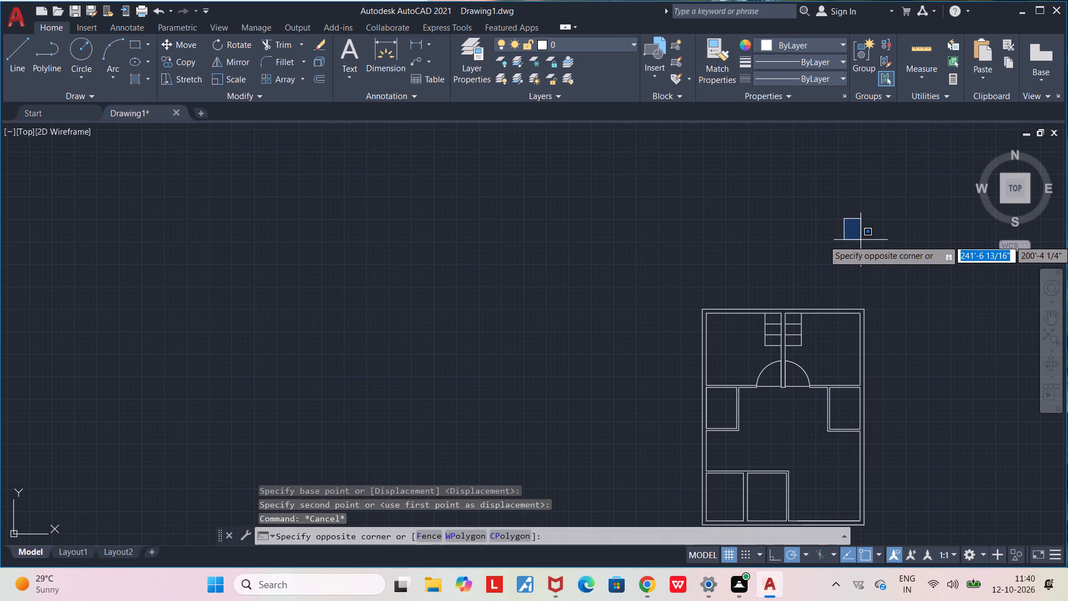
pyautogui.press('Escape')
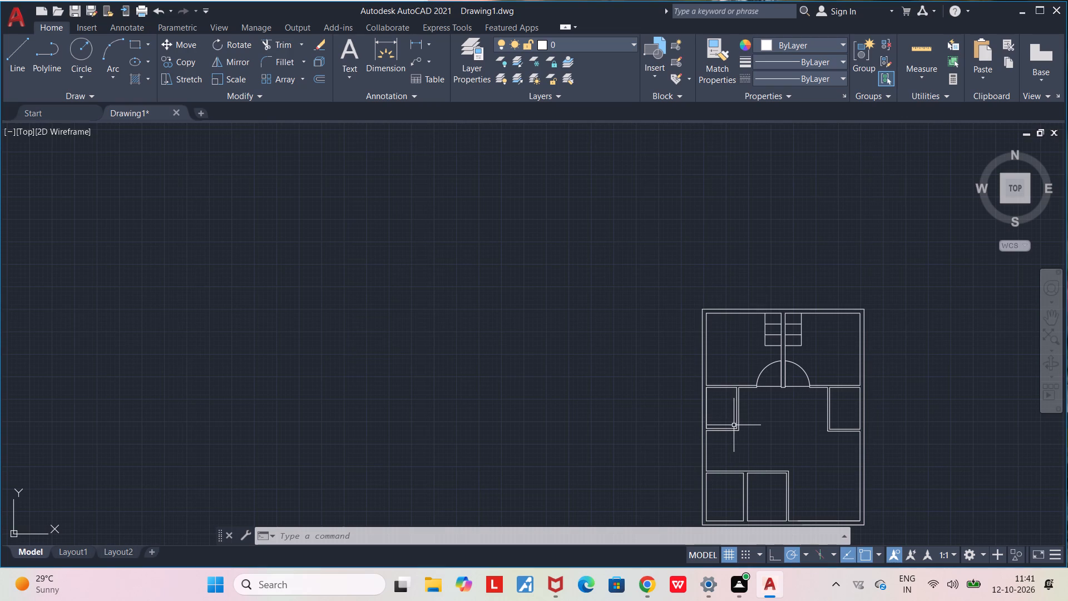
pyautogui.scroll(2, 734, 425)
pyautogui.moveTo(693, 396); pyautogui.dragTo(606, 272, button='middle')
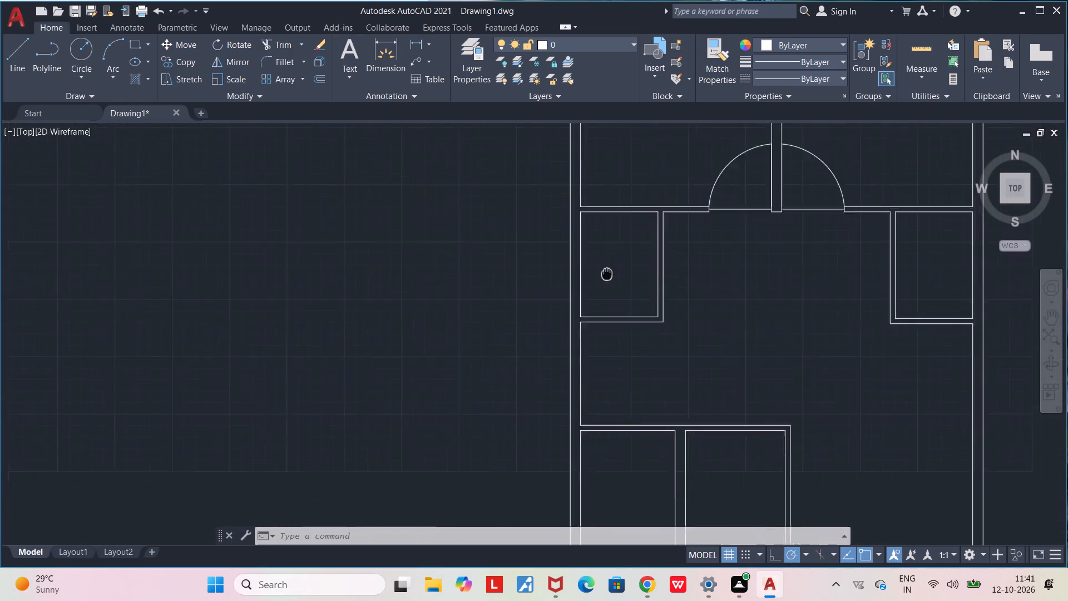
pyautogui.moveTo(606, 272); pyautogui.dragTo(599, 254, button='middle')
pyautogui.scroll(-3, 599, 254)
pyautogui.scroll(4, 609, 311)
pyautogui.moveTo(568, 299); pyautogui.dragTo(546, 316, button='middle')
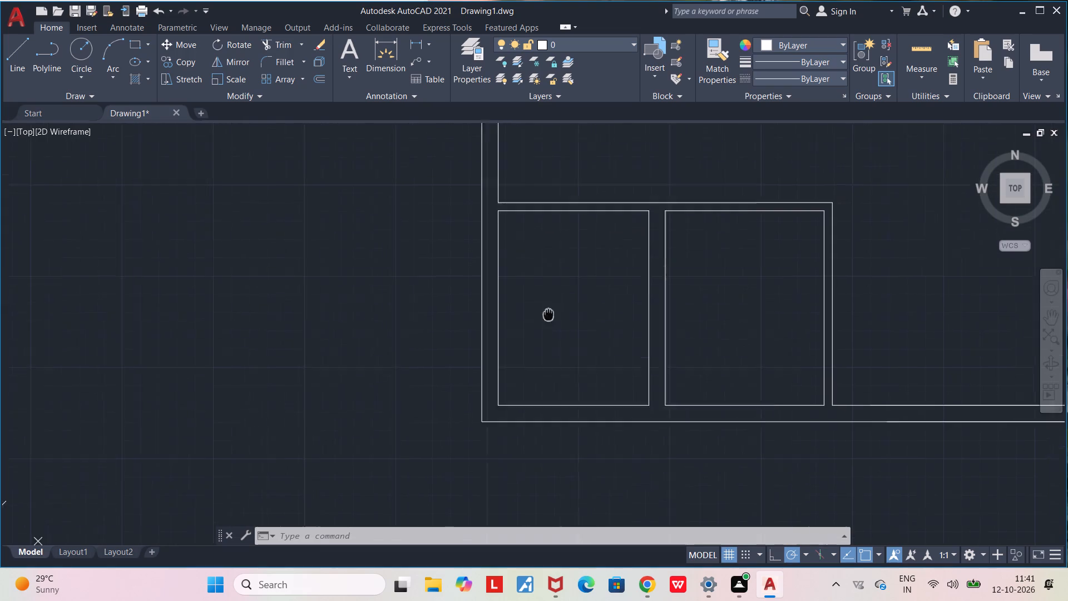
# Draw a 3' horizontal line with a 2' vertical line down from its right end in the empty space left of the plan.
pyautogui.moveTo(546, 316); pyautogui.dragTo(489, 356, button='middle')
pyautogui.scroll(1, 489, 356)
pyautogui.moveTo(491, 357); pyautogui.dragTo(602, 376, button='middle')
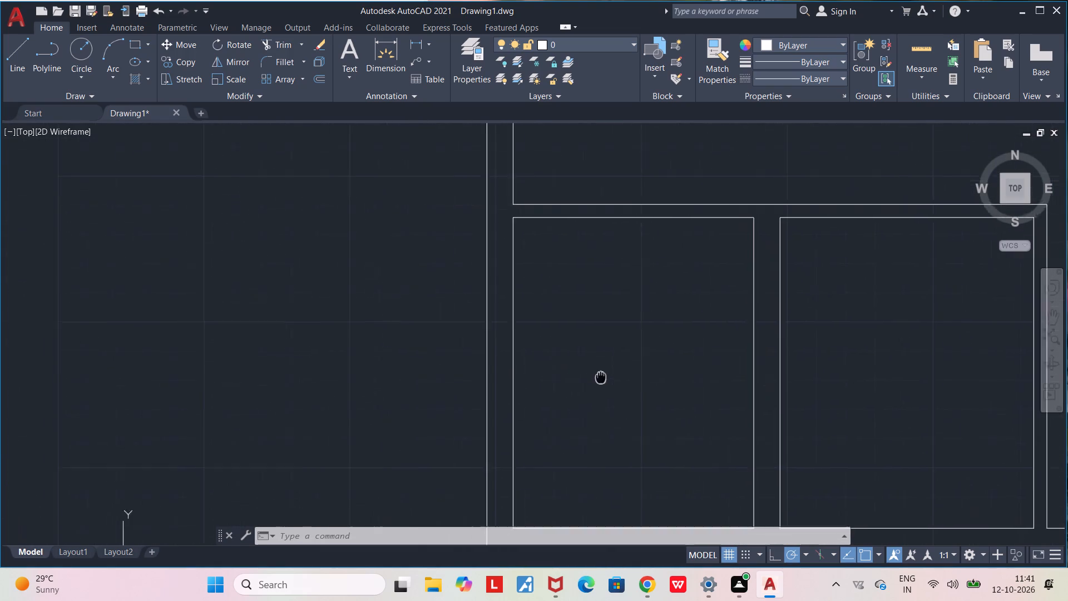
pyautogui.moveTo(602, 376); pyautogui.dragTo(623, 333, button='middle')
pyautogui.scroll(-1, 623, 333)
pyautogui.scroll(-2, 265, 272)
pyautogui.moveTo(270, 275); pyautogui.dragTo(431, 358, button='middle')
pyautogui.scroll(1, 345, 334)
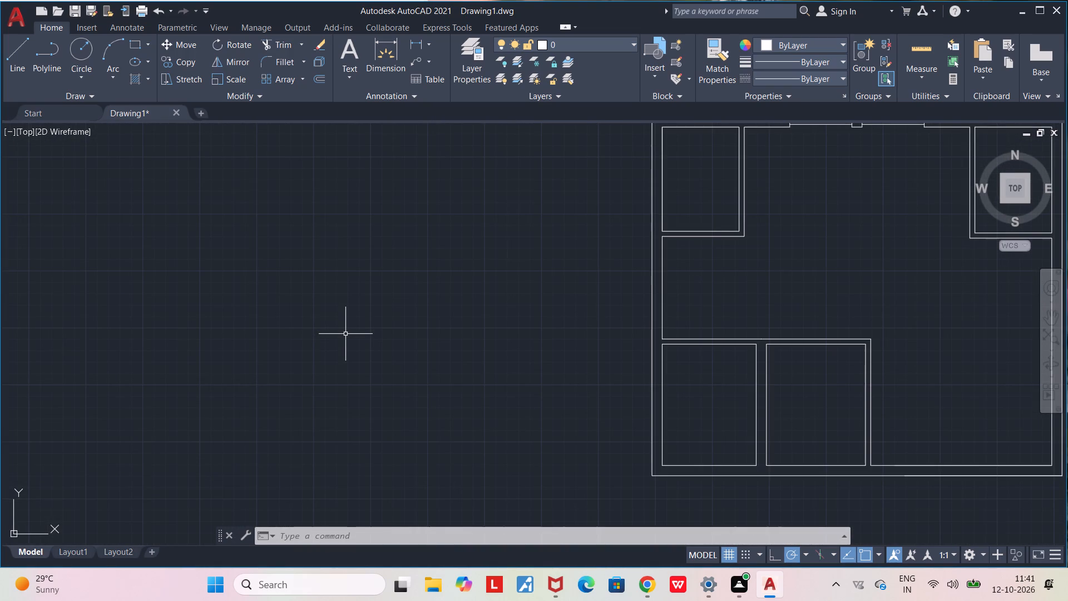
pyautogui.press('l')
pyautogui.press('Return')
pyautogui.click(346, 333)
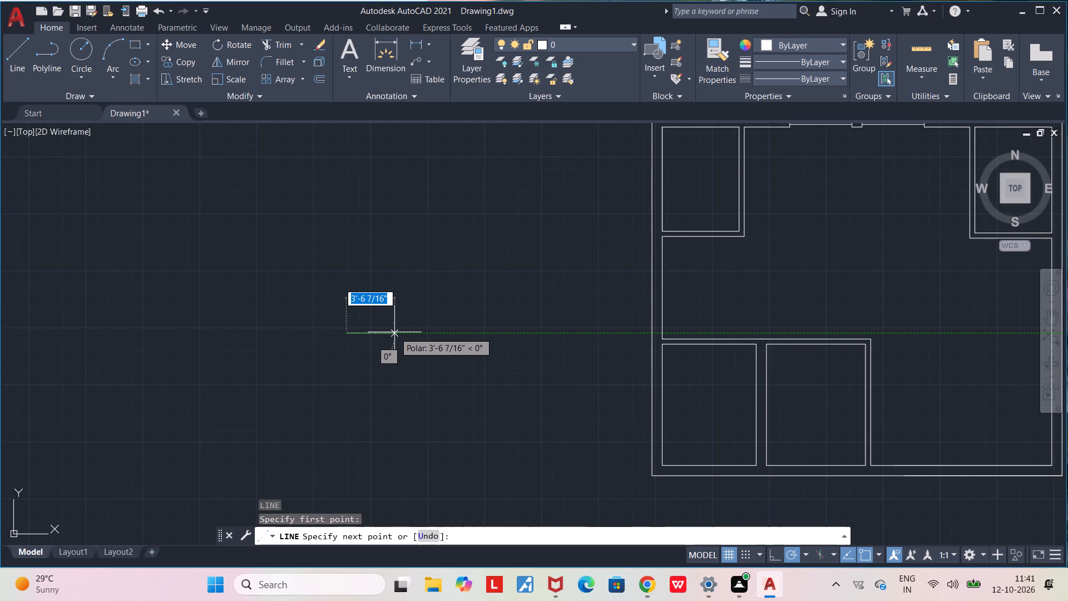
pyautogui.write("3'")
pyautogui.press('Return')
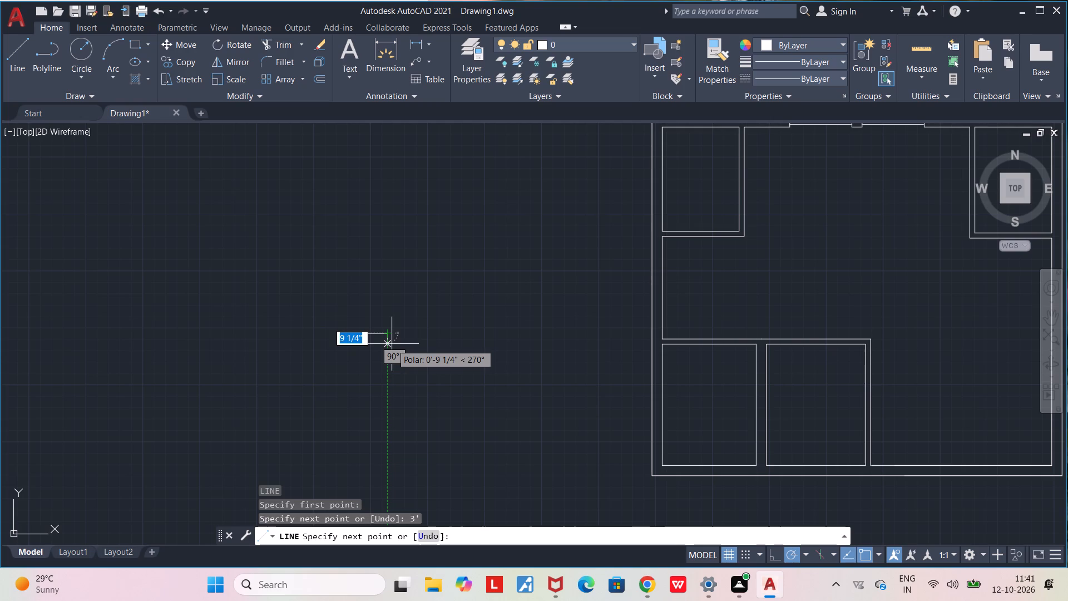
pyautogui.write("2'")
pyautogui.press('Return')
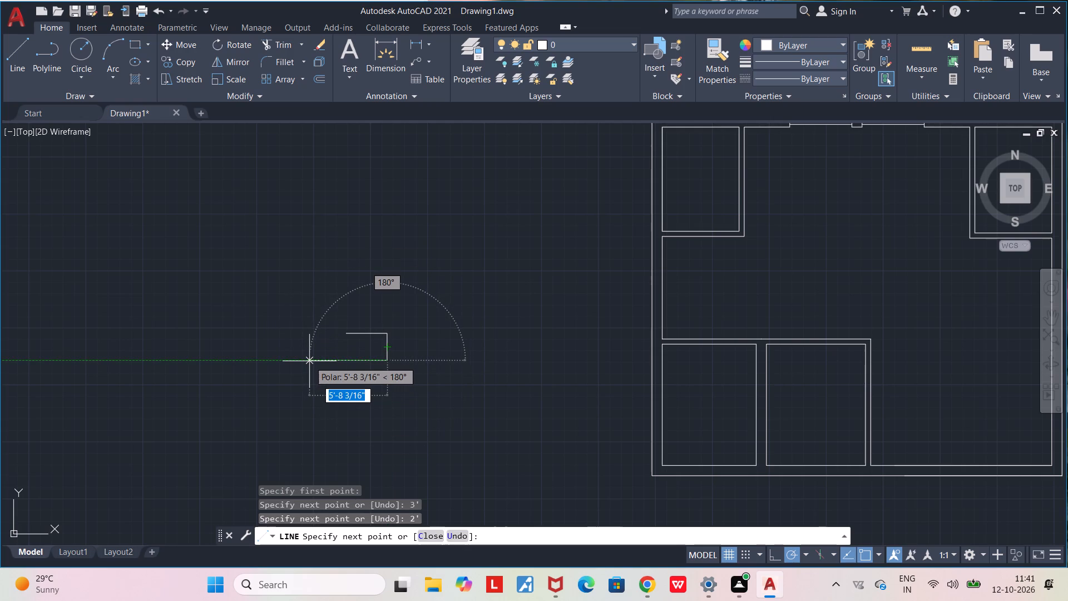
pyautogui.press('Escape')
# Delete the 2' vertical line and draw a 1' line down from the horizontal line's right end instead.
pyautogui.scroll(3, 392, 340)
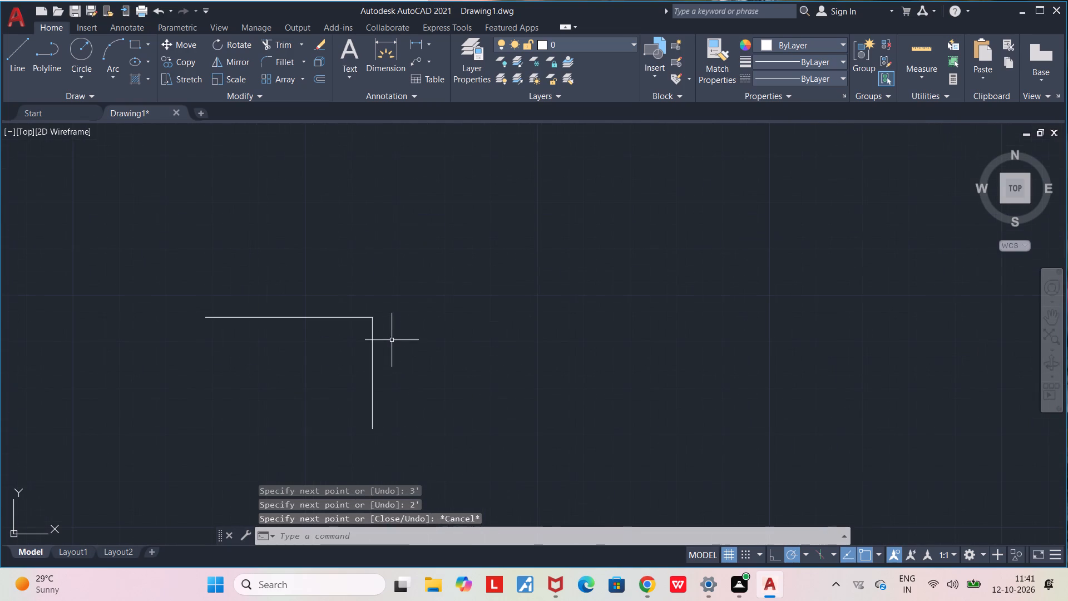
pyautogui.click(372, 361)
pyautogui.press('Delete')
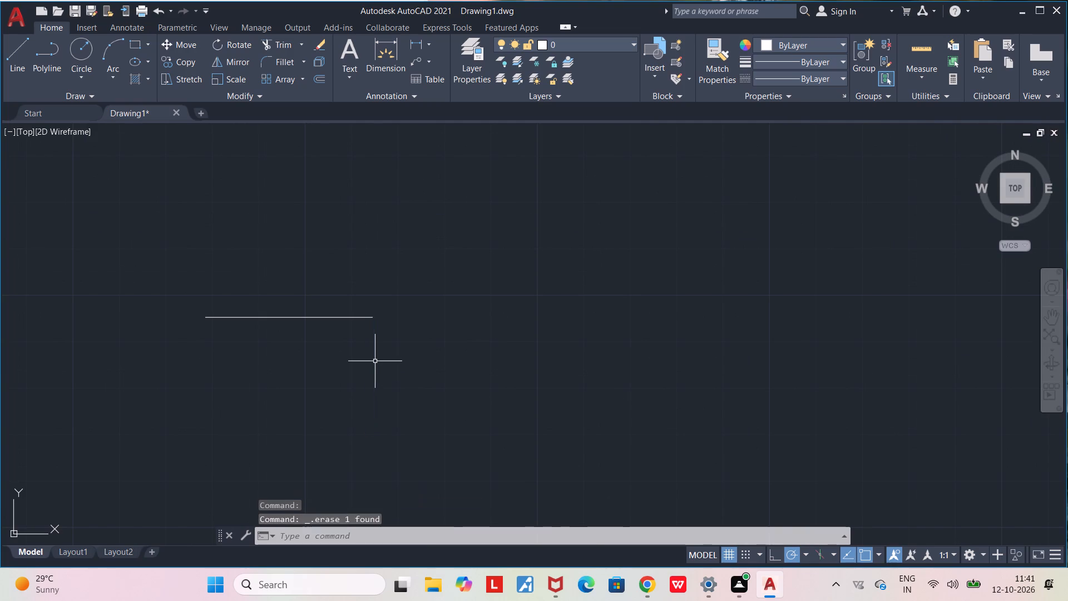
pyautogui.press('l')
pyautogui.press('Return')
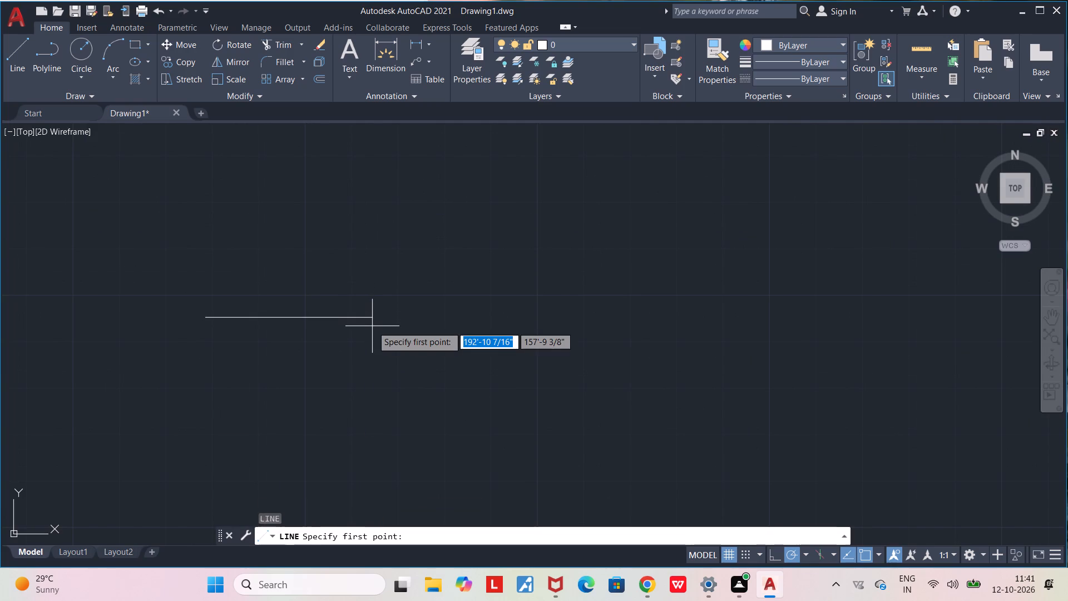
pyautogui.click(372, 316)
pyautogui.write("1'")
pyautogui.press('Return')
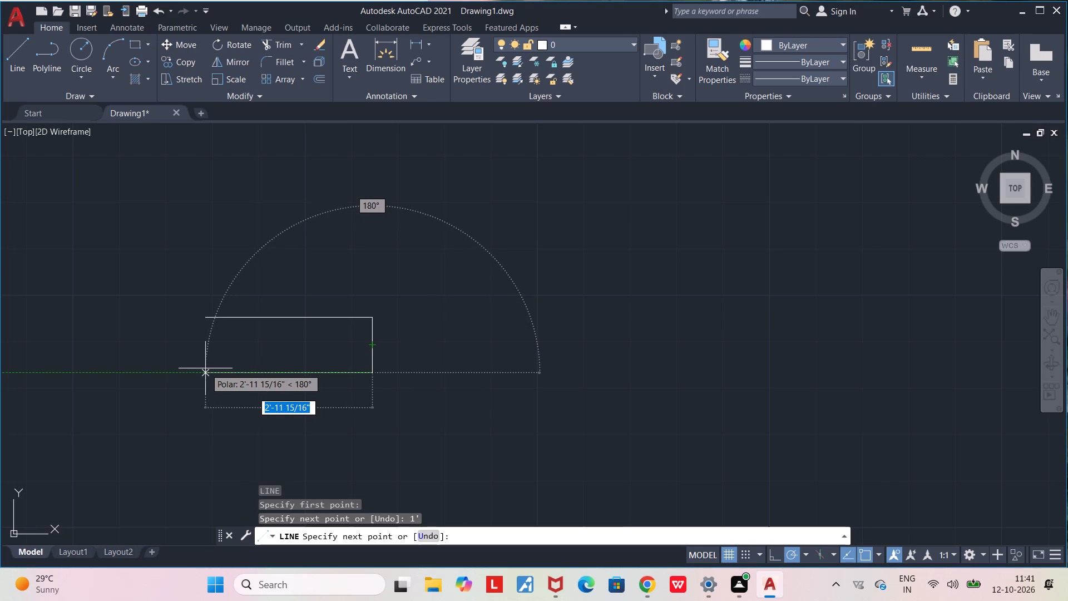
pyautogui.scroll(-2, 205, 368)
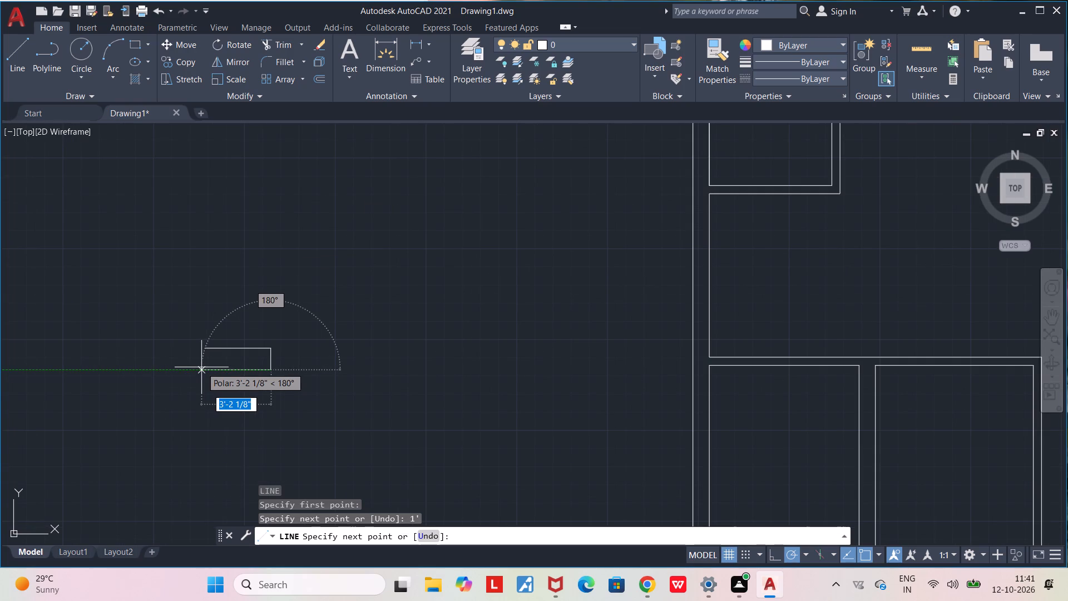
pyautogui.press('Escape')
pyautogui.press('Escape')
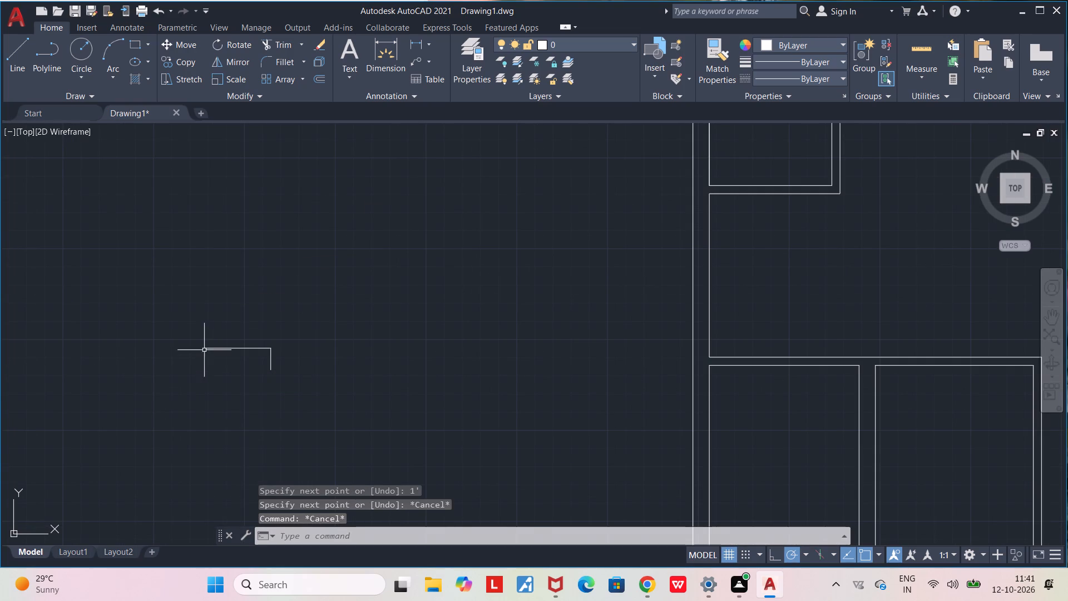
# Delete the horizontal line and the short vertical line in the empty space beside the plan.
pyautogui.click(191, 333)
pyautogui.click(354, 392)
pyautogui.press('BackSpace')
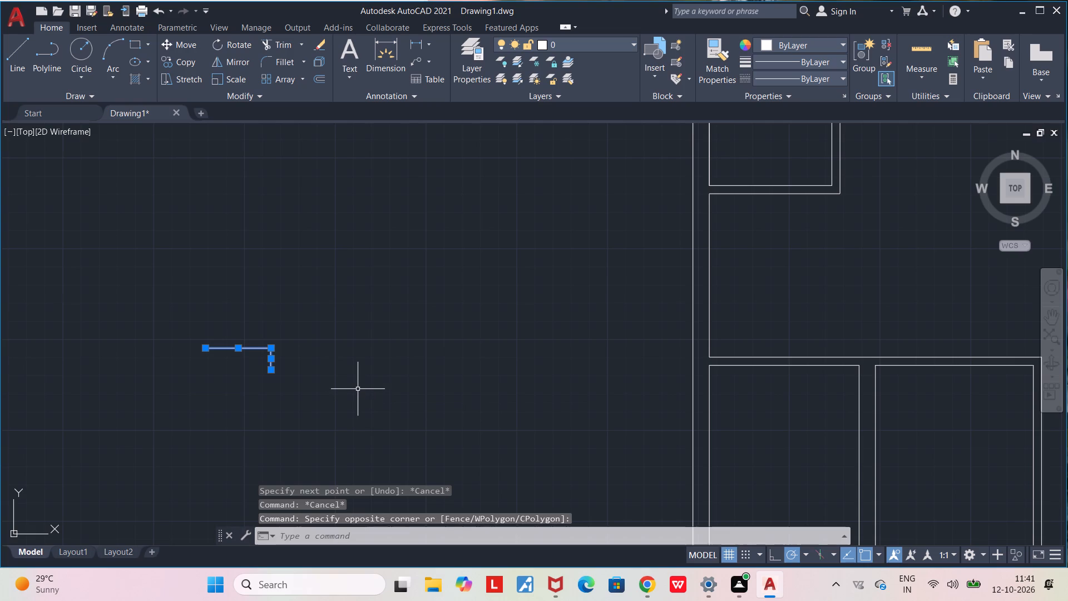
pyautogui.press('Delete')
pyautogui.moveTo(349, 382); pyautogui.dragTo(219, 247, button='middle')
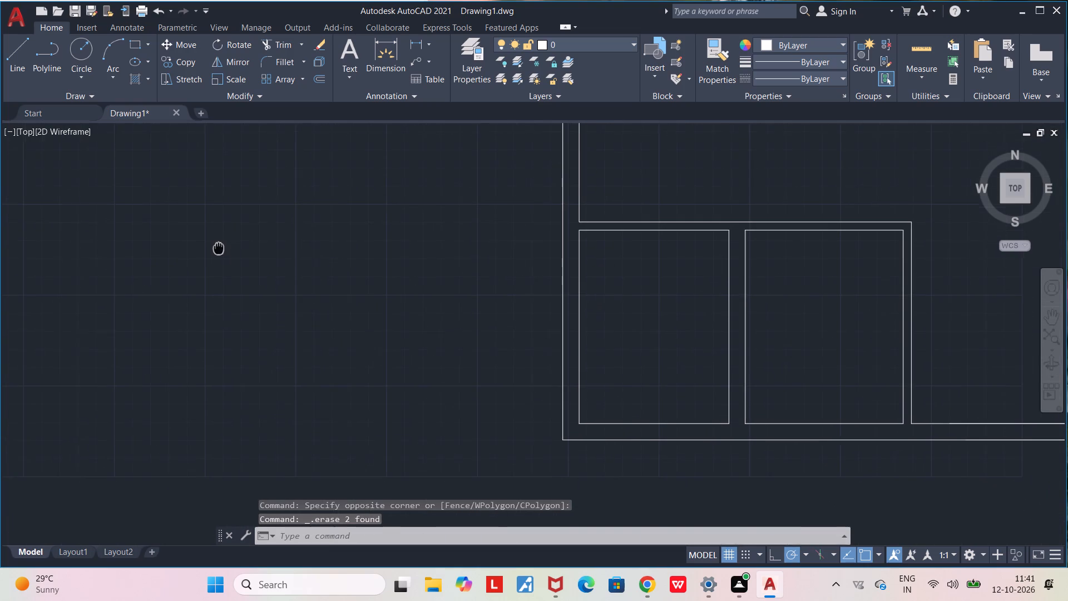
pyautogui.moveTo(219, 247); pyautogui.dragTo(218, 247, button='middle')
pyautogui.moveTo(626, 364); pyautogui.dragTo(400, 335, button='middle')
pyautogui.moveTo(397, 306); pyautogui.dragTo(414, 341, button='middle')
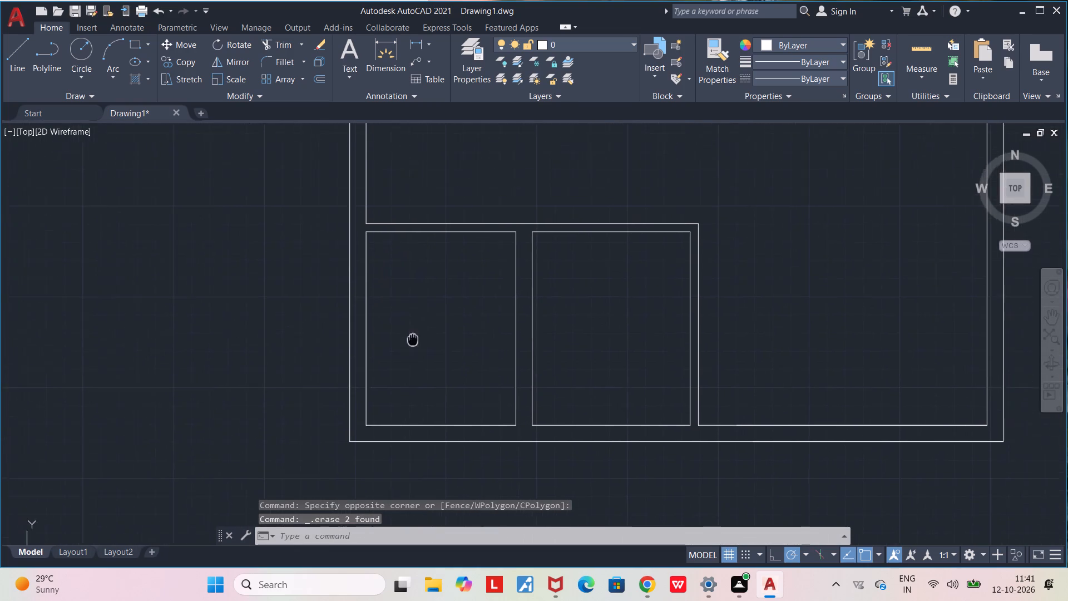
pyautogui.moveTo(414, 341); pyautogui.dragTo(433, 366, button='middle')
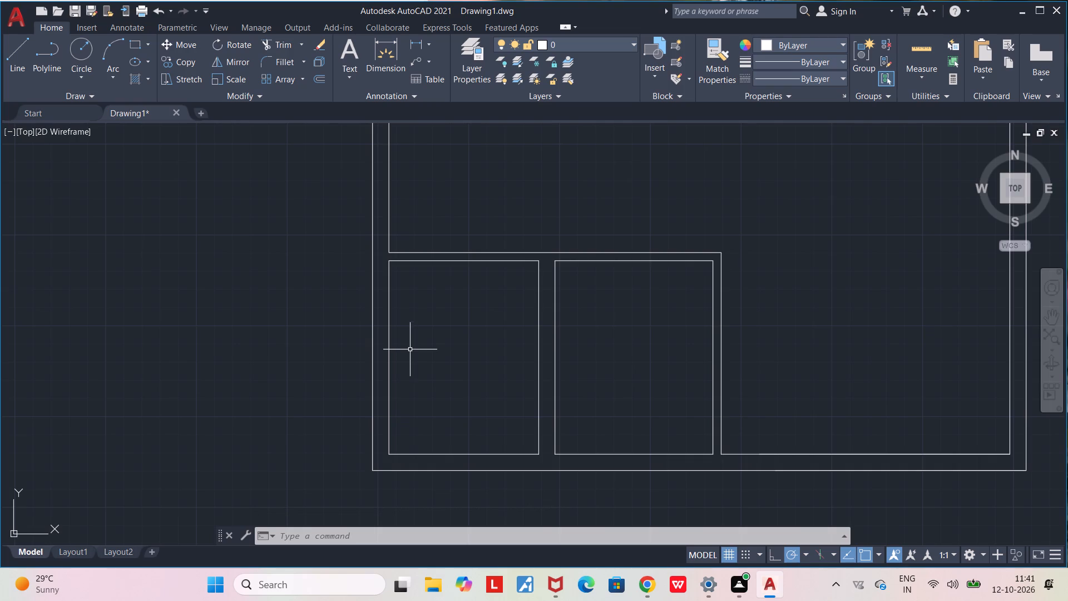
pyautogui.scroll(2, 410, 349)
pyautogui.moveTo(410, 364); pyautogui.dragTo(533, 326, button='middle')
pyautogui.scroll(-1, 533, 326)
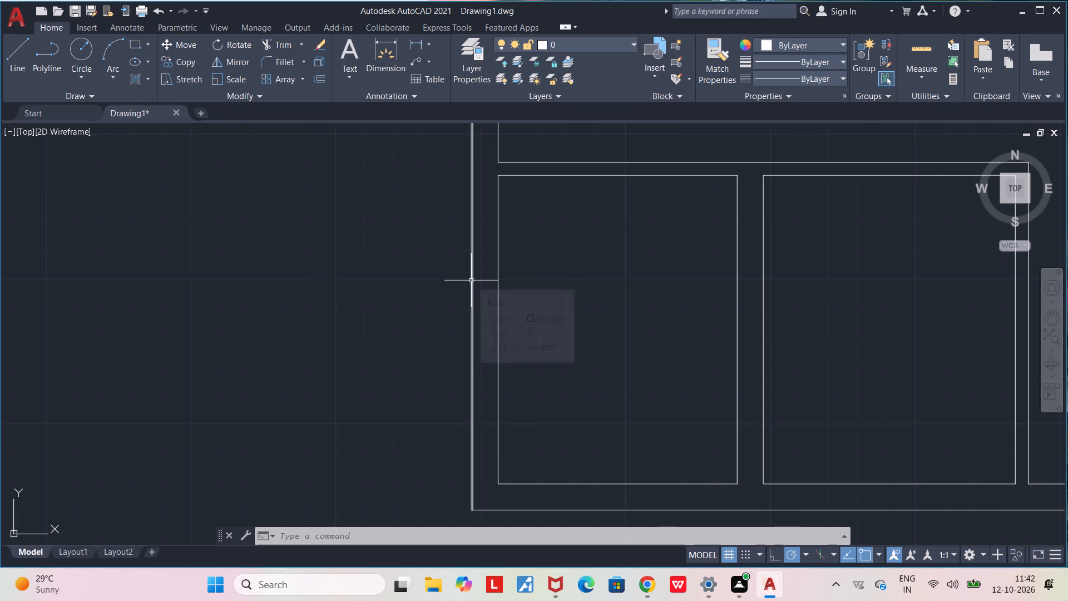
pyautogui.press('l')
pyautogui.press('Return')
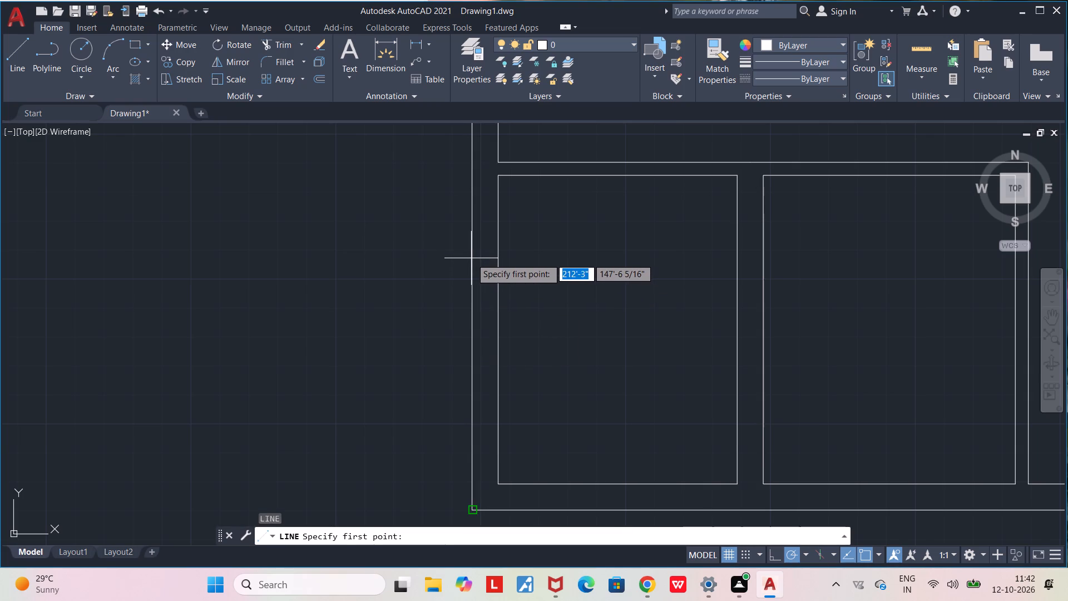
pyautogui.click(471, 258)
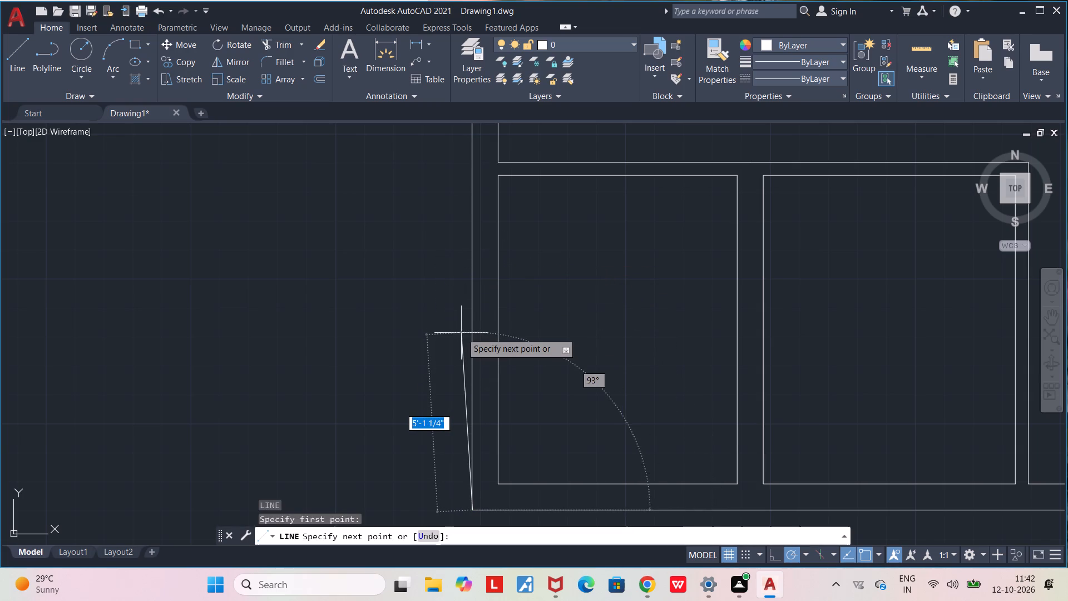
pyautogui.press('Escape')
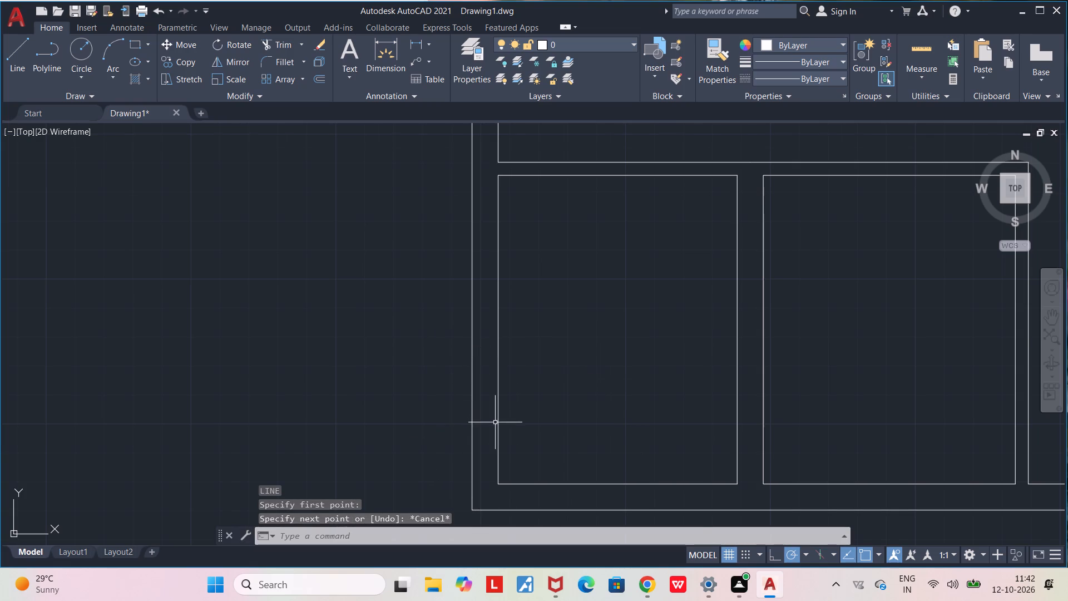
# Draw a line across the left outer wall from the midpoint of the lower-left room's inner wall line to the outer line.
pyautogui.scroll(1, 495, 422)
pyautogui.moveTo(486, 373); pyautogui.dragTo(478, 417, button='middle')
pyautogui.scroll(-3, 478, 417)
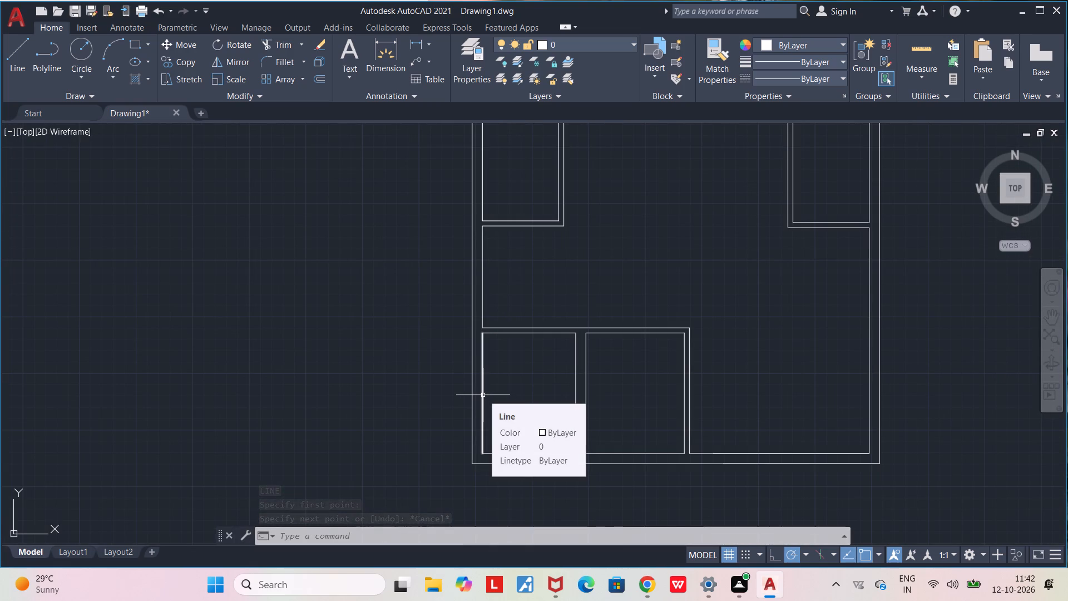
pyautogui.press('l')
pyautogui.press('Return')
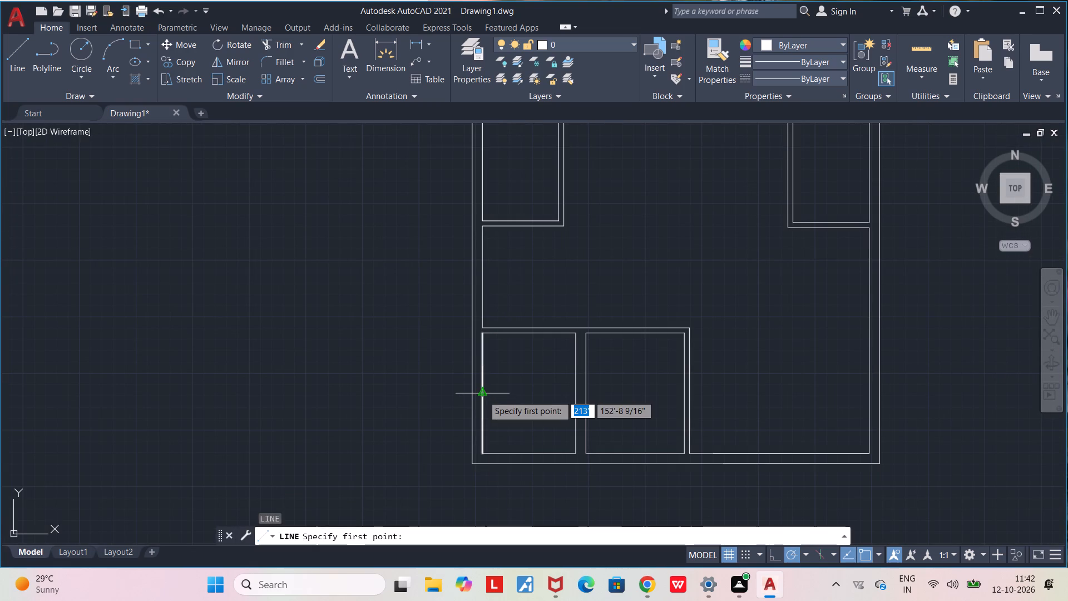
pyautogui.scroll(3, 483, 395)
pyautogui.click(476, 392)
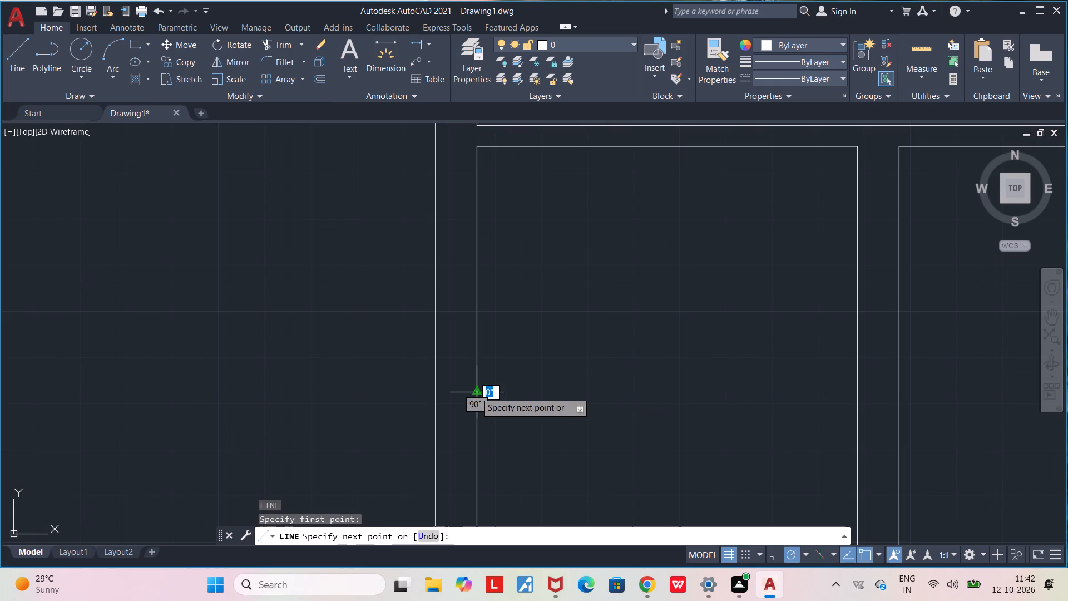
pyautogui.click(438, 390)
pyautogui.press('Escape')
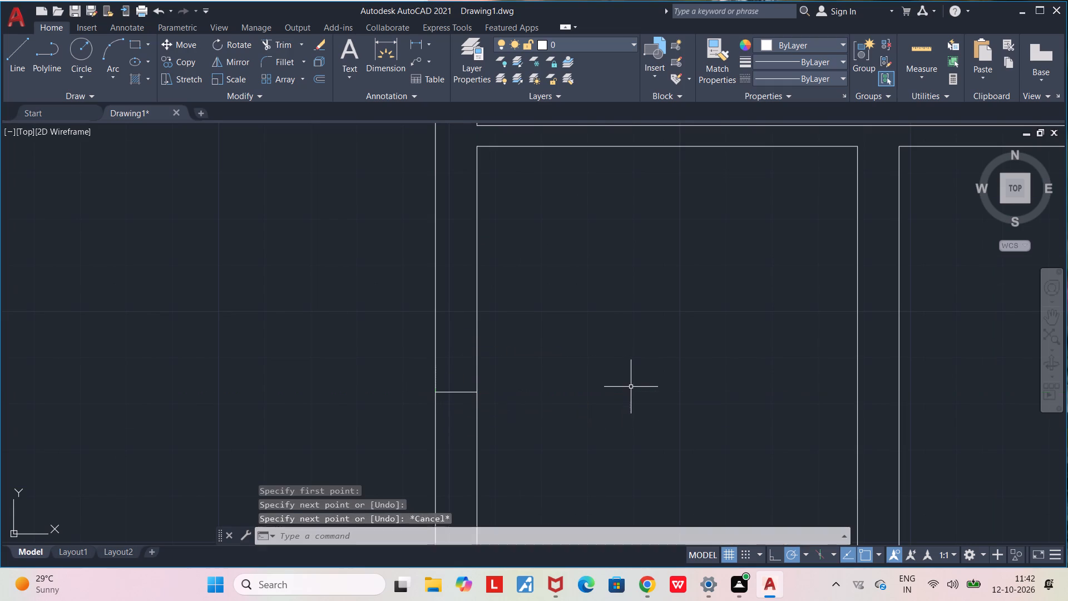
pyautogui.press('Escape')
# Draw a 1.5' line up the inner wall line from the right end of the short line crossing the left wall.
pyautogui.moveTo(469, 398); pyautogui.dragTo(516, 427, button='middle')
pyautogui.scroll(-2, 516, 427)
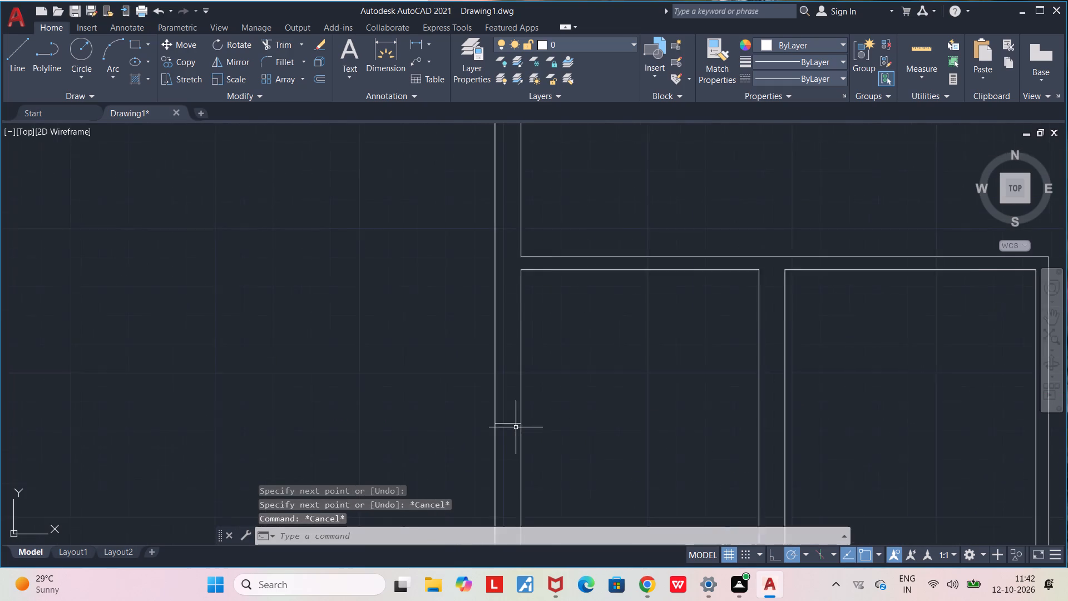
pyautogui.scroll(-1, 515, 427)
pyautogui.scroll(1, 515, 427)
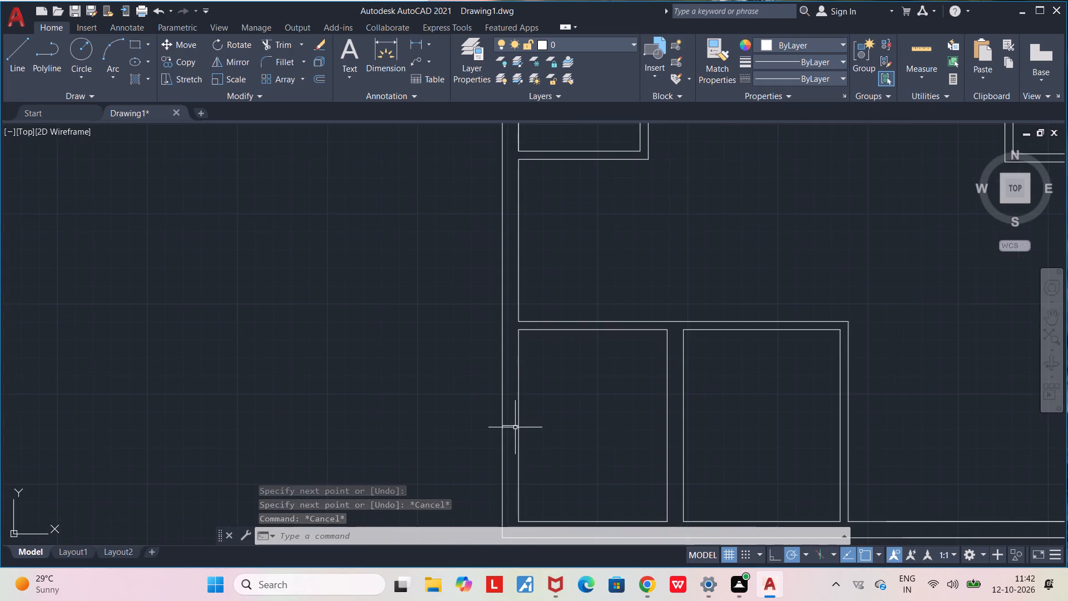
pyautogui.scroll(-1, 515, 427)
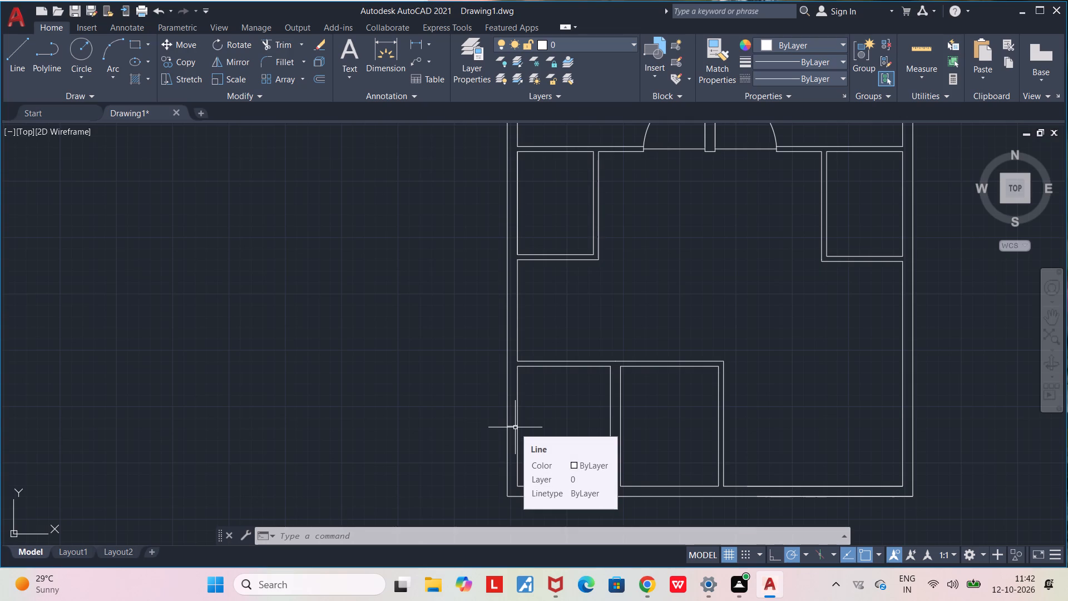
pyautogui.press('l')
pyautogui.press('Return')
pyautogui.scroll(3, 516, 426)
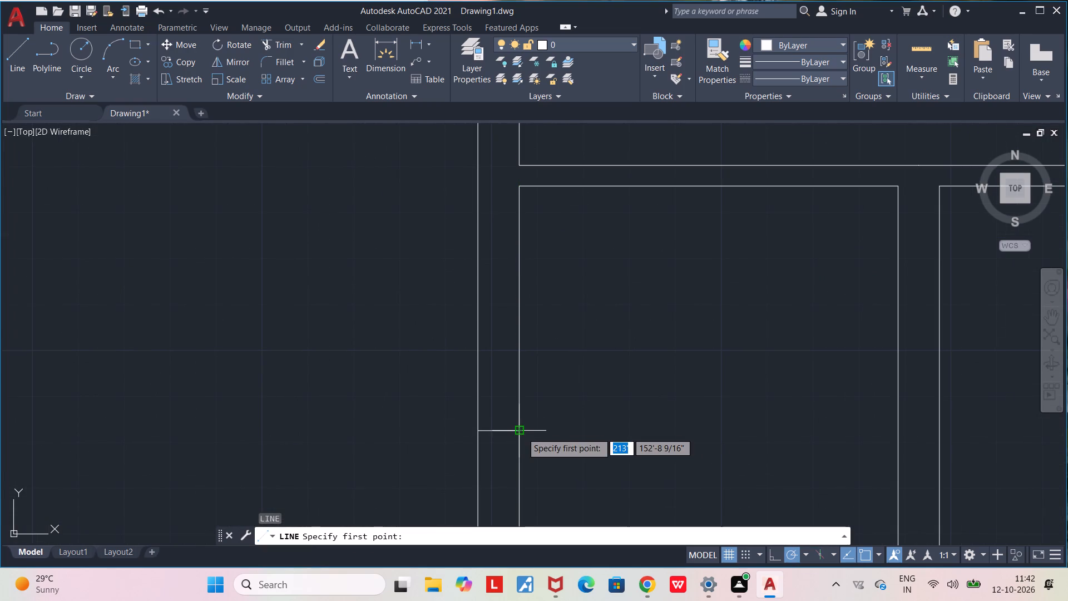
pyautogui.click(522, 432)
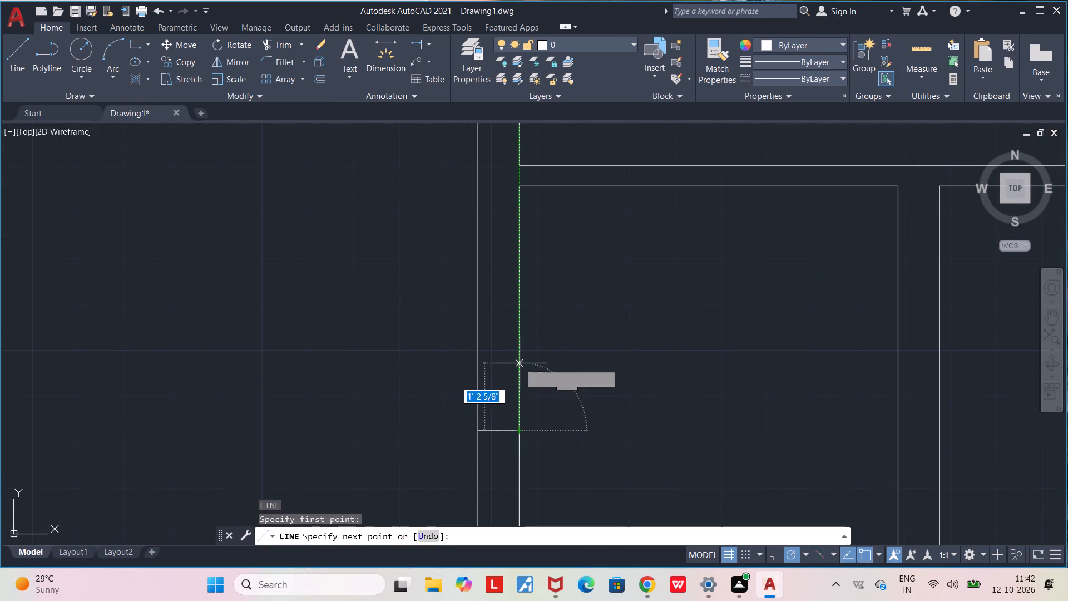
pyautogui.write("1.5'")
pyautogui.press('Return')
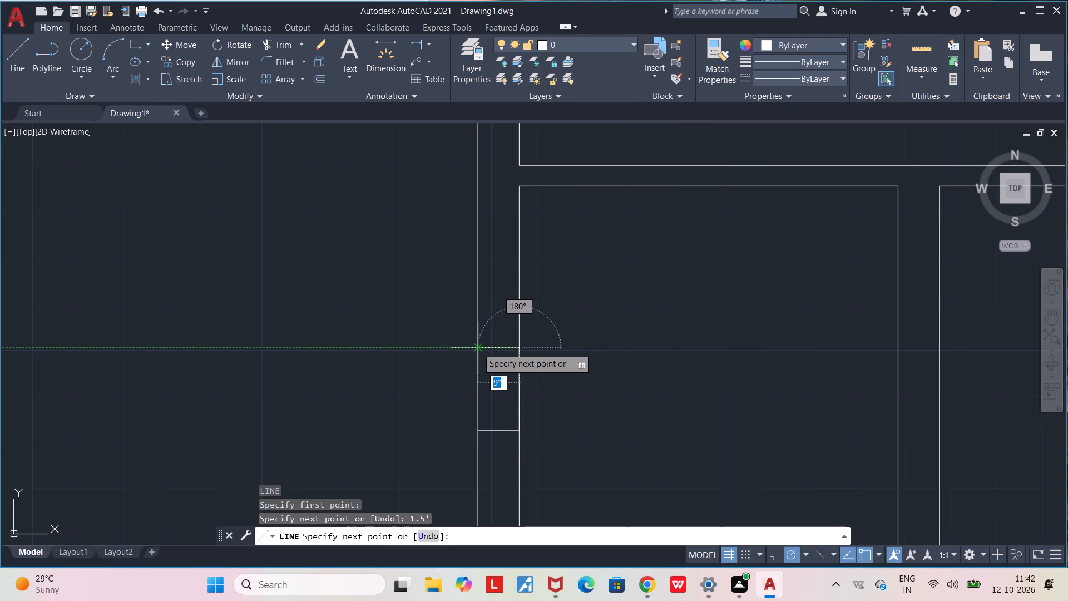
pyautogui.press('Escape')
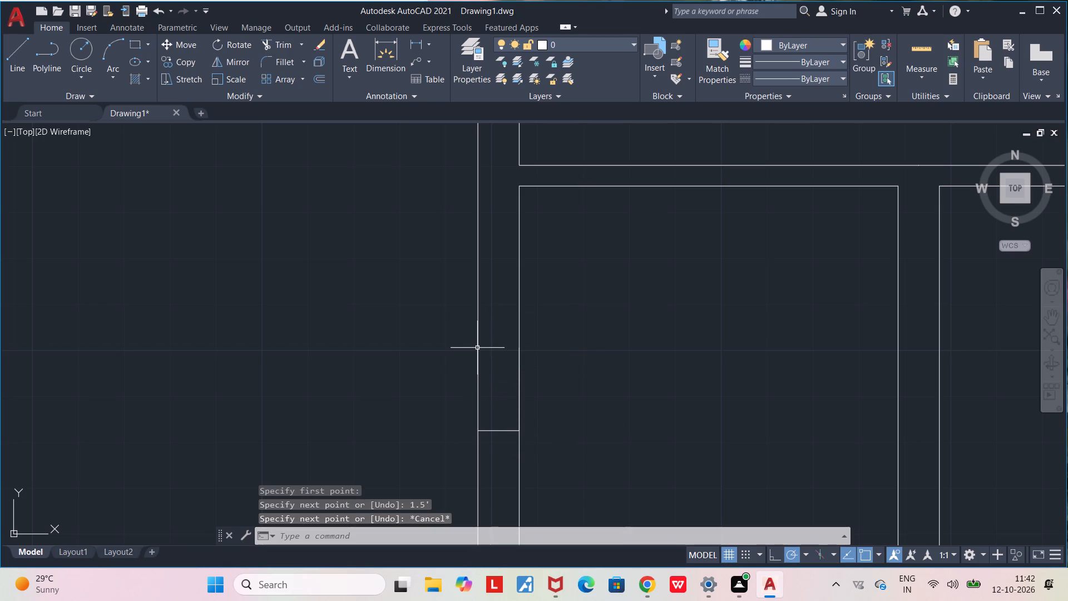
# Draw a 1' line up the inner wall line from the short crossing line's right end, continuing across to the outer wall line.
pyautogui.scroll(2, 505, 444)
pyautogui.press('l')
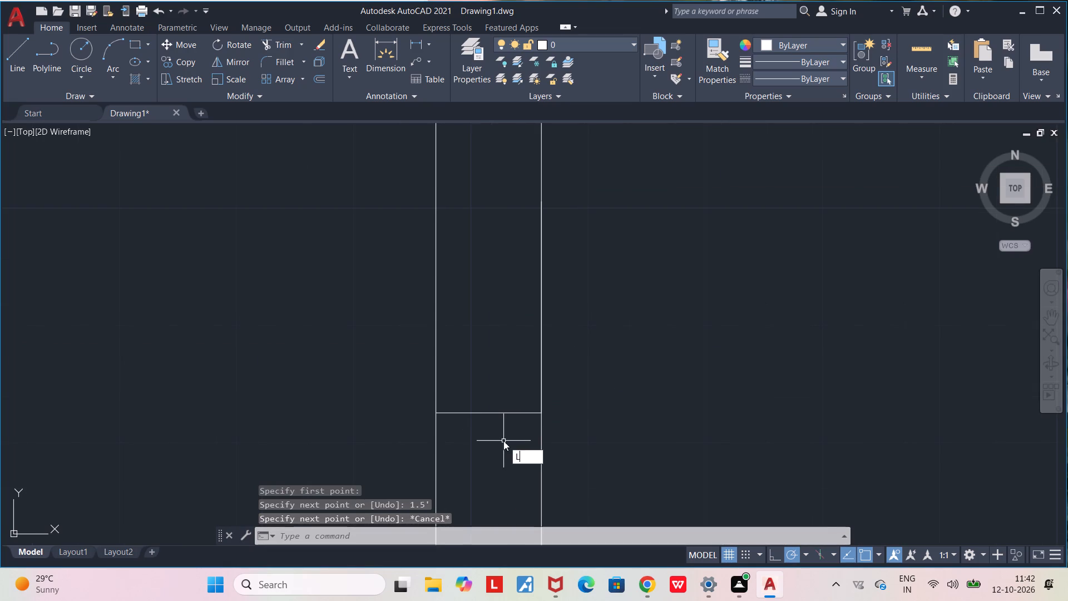
pyautogui.press('Return')
pyautogui.scroll(2, 513, 451)
pyautogui.click(582, 357)
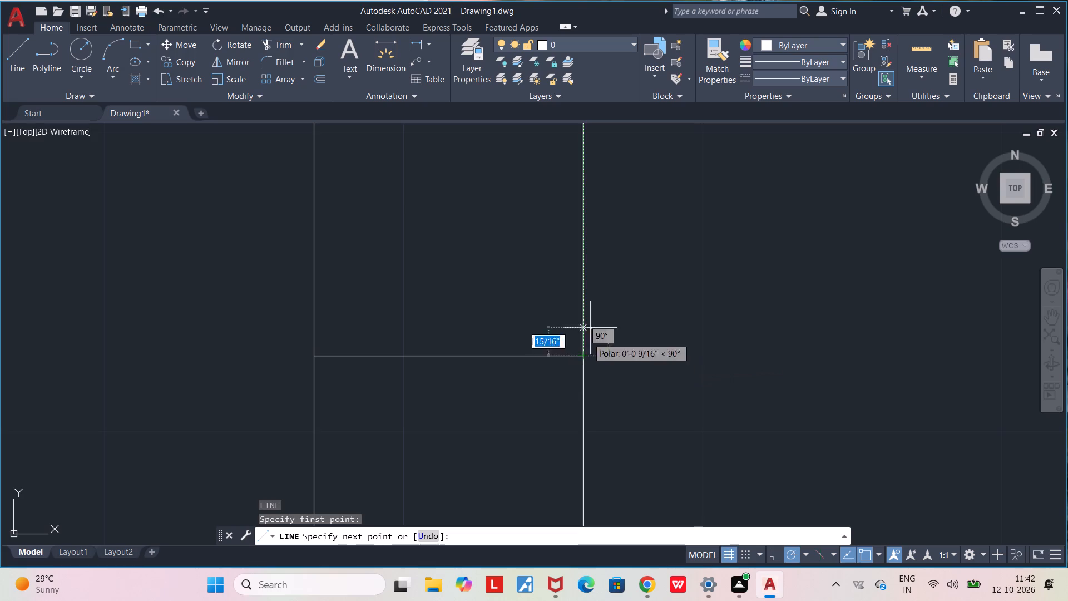
pyautogui.write("1'")
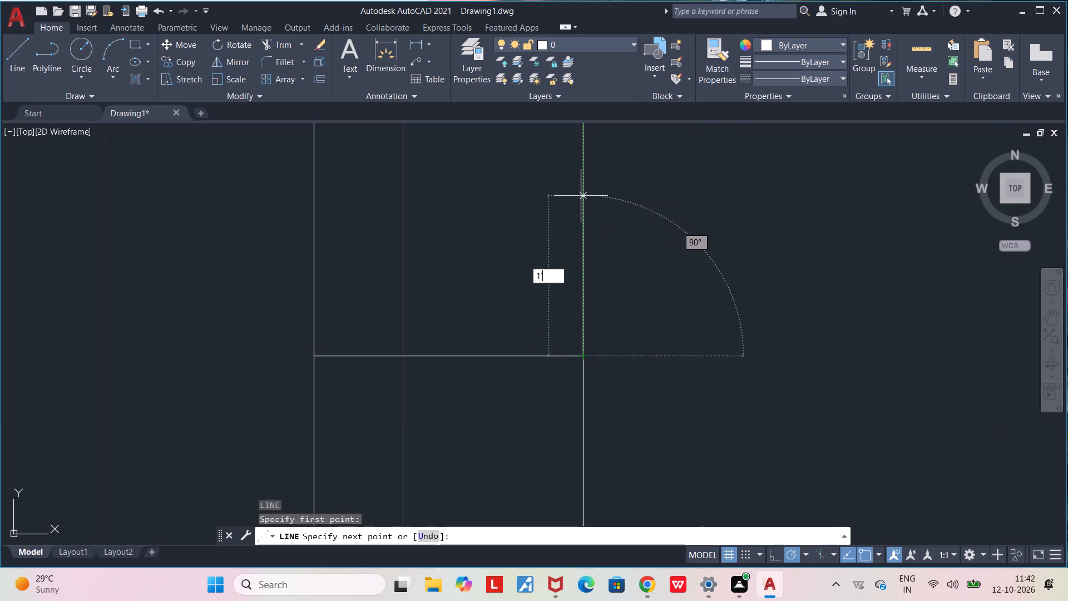
pyautogui.press('Return')
pyautogui.moveTo(452, 324); pyautogui.dragTo(465, 359, button='middle')
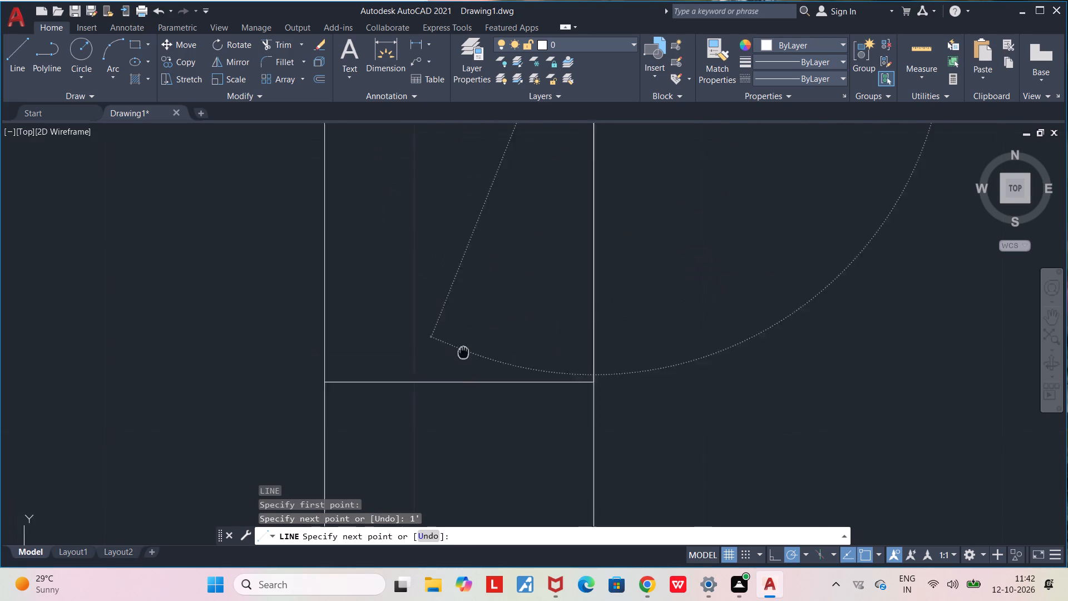
pyautogui.moveTo(465, 359); pyautogui.dragTo(500, 421, button='middle')
pyautogui.scroll(-4, 500, 421)
pyautogui.click(476, 370)
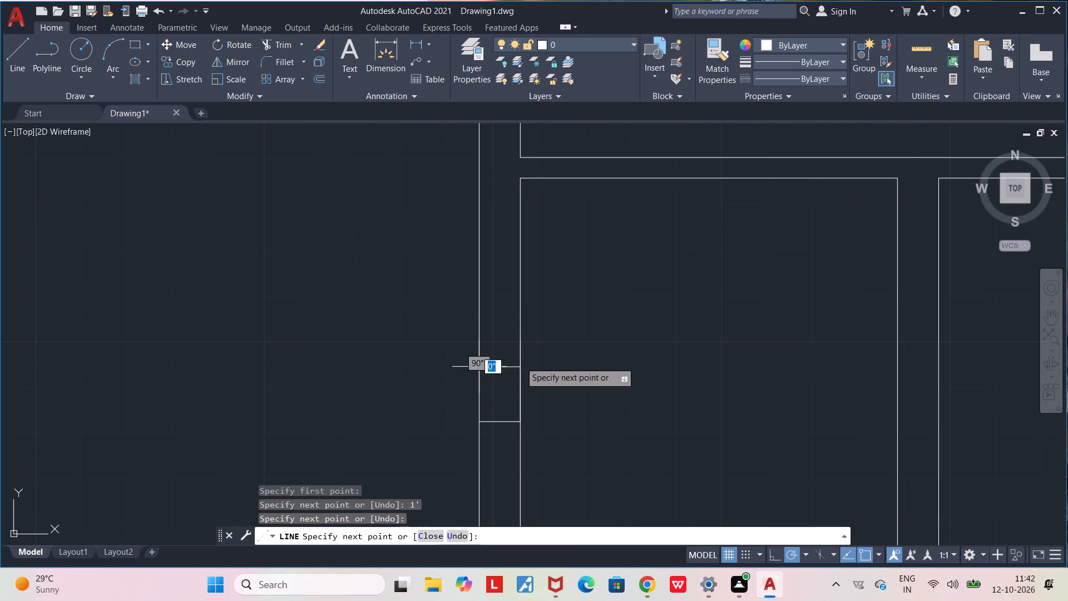
pyautogui.moveTo(517, 313); pyautogui.dragTo(533, 203, button='middle')
pyautogui.scroll(-4, 533, 203)
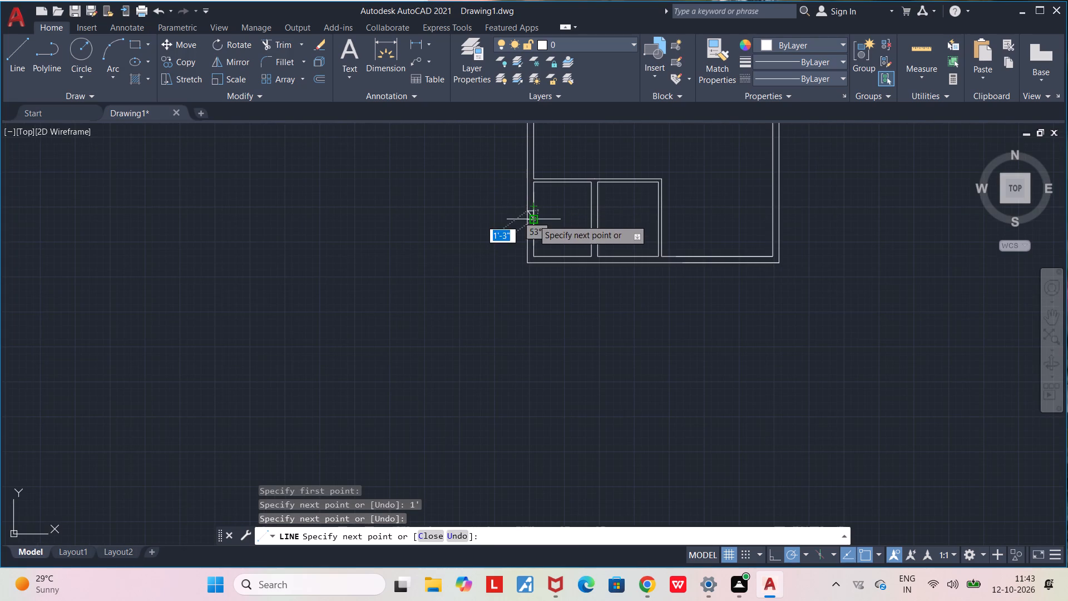
pyautogui.press('Escape')
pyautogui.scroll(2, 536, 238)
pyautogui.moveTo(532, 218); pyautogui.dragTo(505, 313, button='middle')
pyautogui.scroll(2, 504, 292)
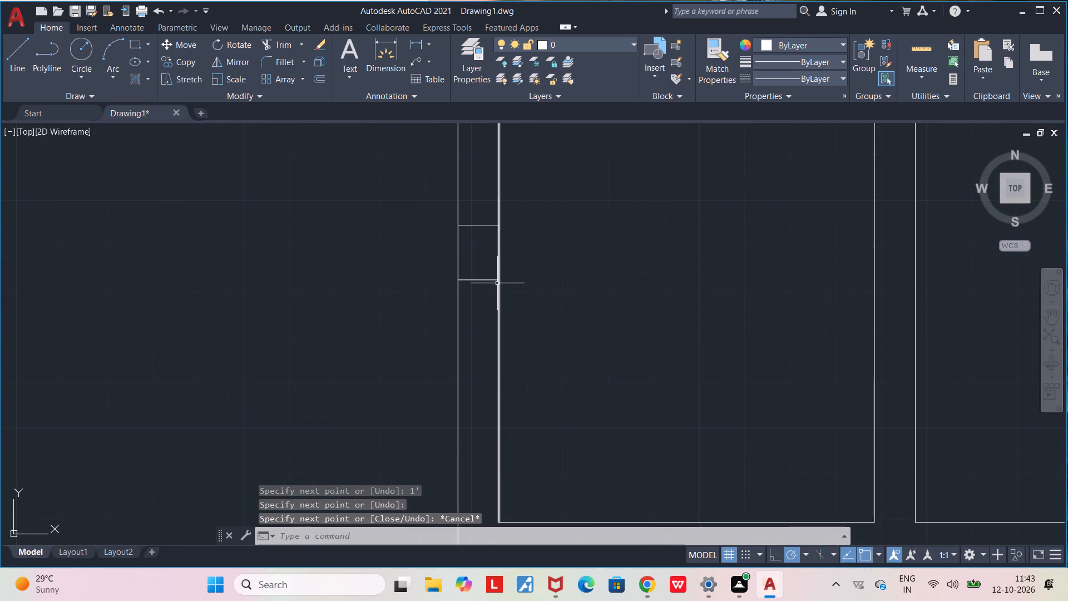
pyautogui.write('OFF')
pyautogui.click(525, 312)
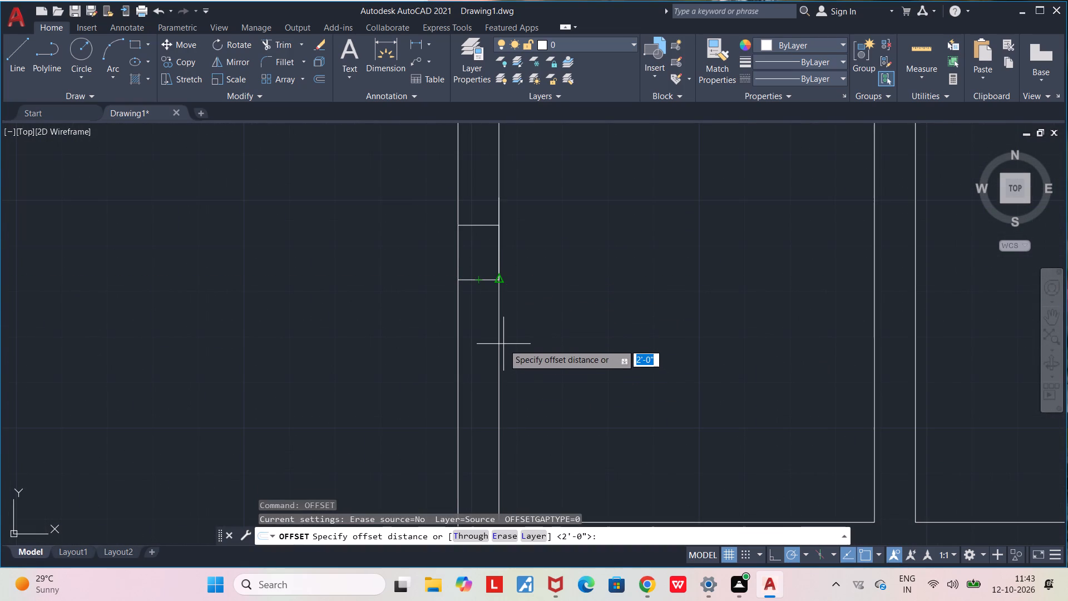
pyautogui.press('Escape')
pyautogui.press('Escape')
# Offset the lower of the two short lines crossing the left wall by 1' downward.
pyautogui.scroll(2, 502, 298)
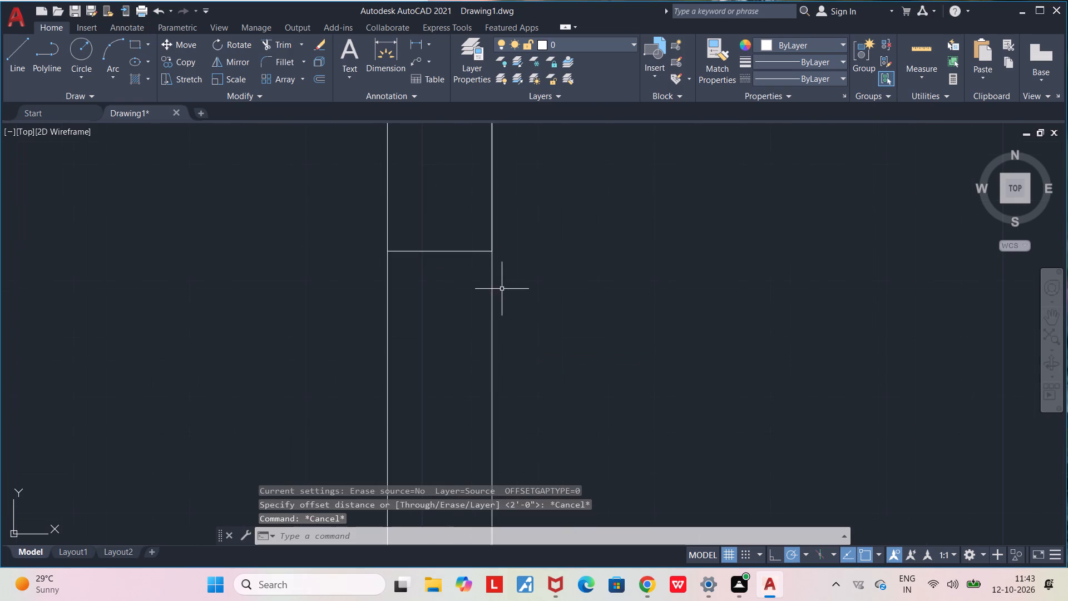
pyautogui.moveTo(513, 297); pyautogui.dragTo(578, 342, button='middle')
pyautogui.scroll(-2, 577, 342)
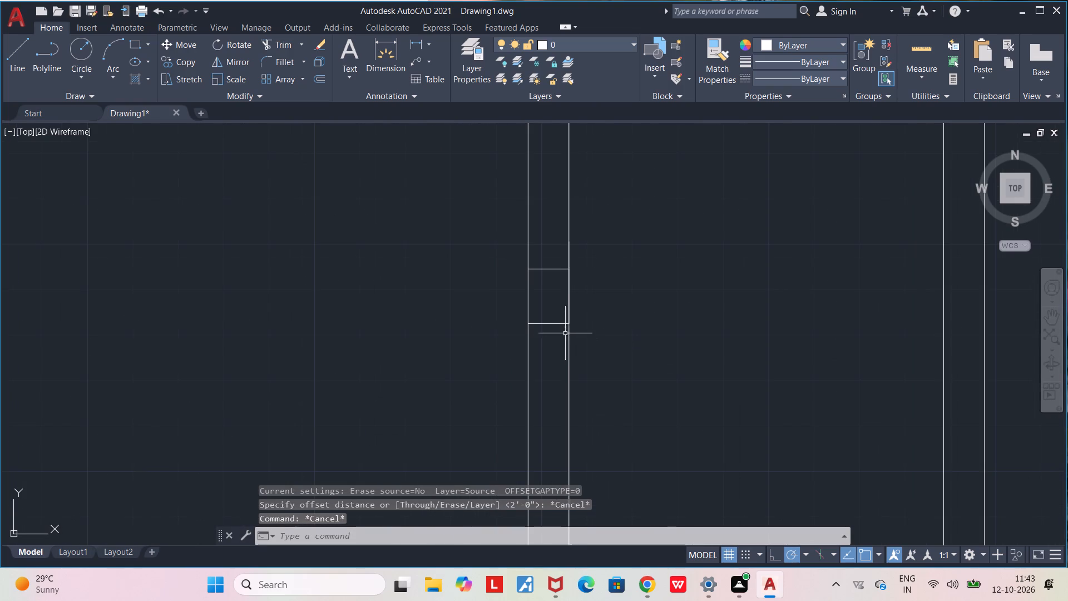
pyautogui.scroll(1, 566, 321)
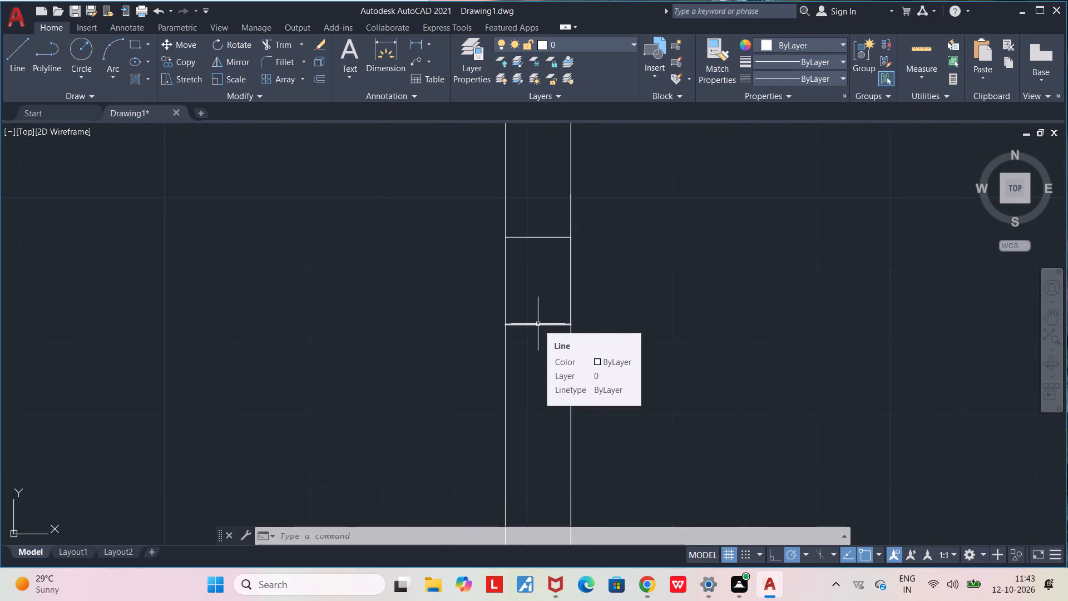
pyautogui.write('OFF')
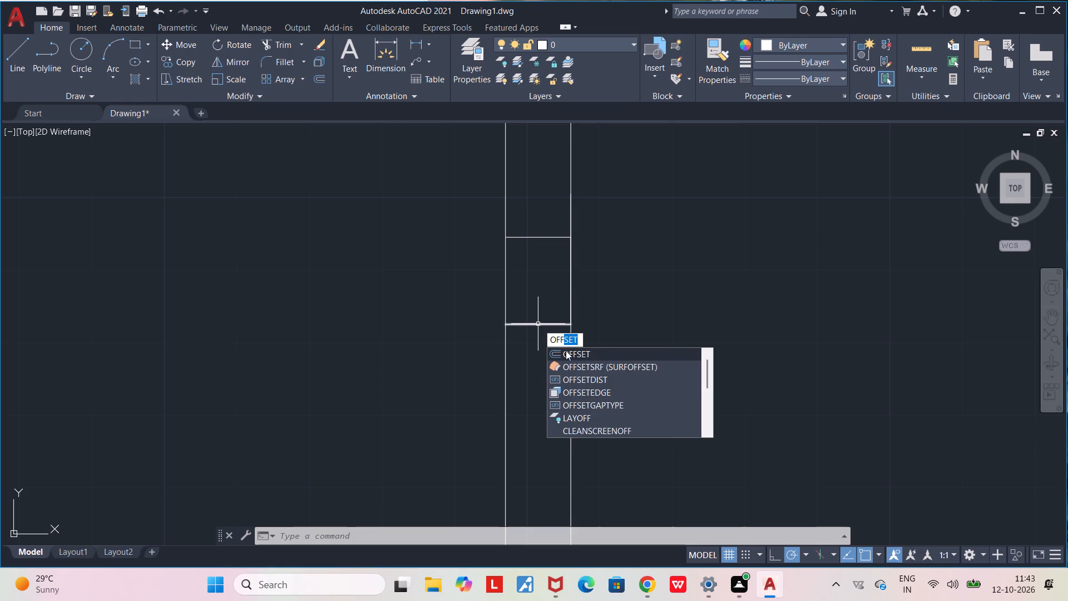
pyautogui.click(568, 355)
pyautogui.click(542, 324)
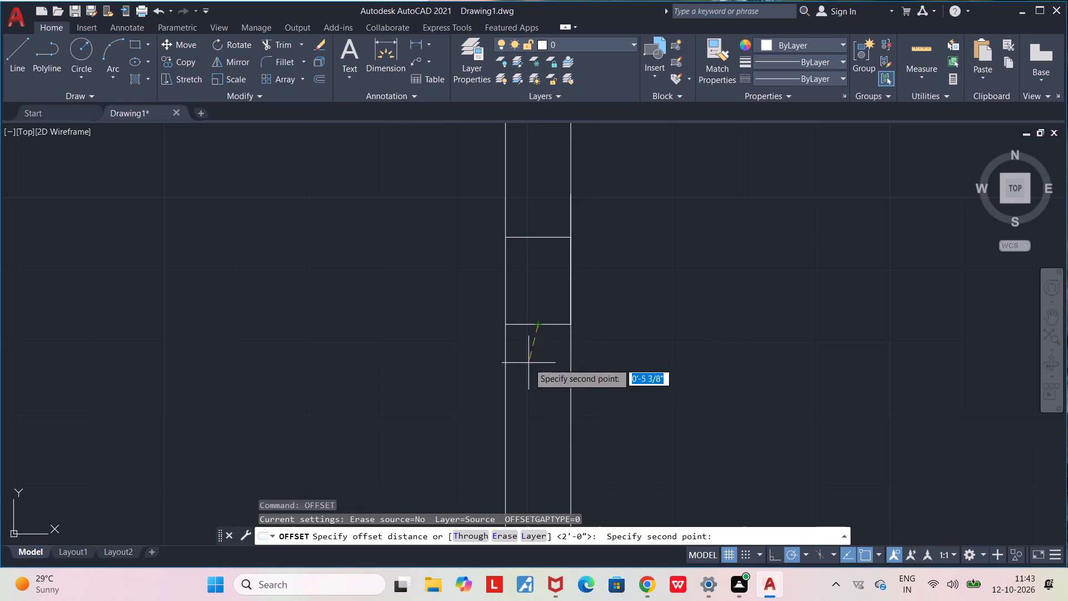
pyautogui.write("1'")
pyautogui.press('Return')
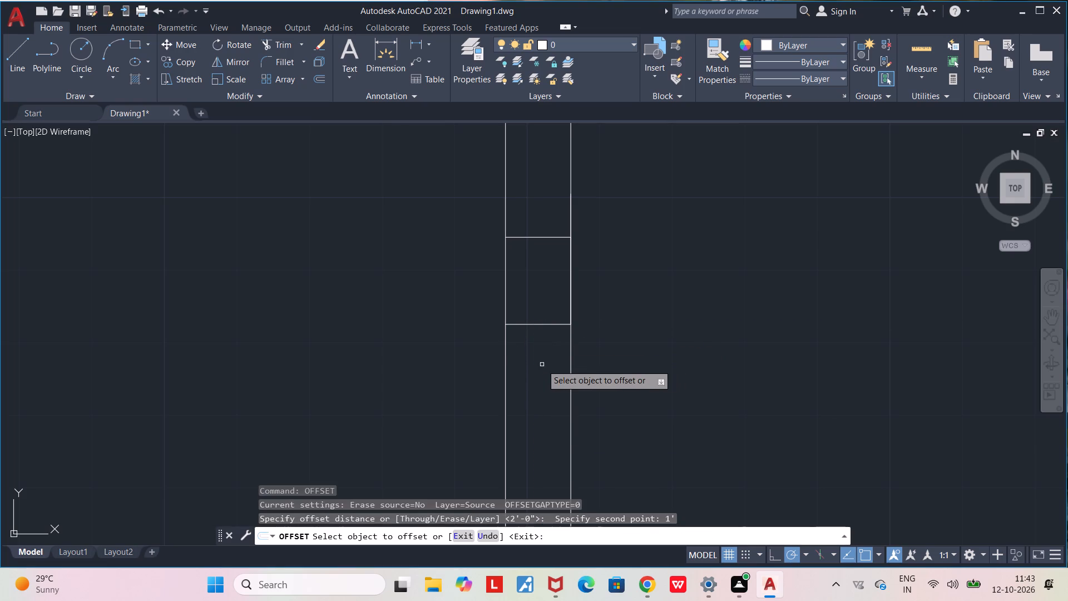
pyautogui.click(532, 326)
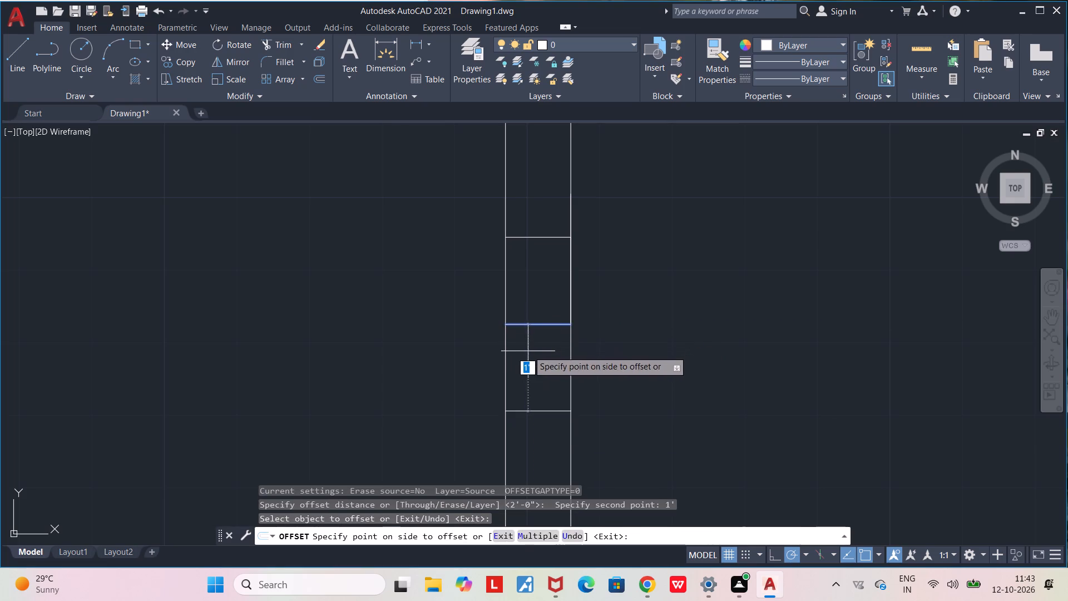
pyautogui.click(528, 355)
pyautogui.press('Escape')
pyautogui.press('Escape')
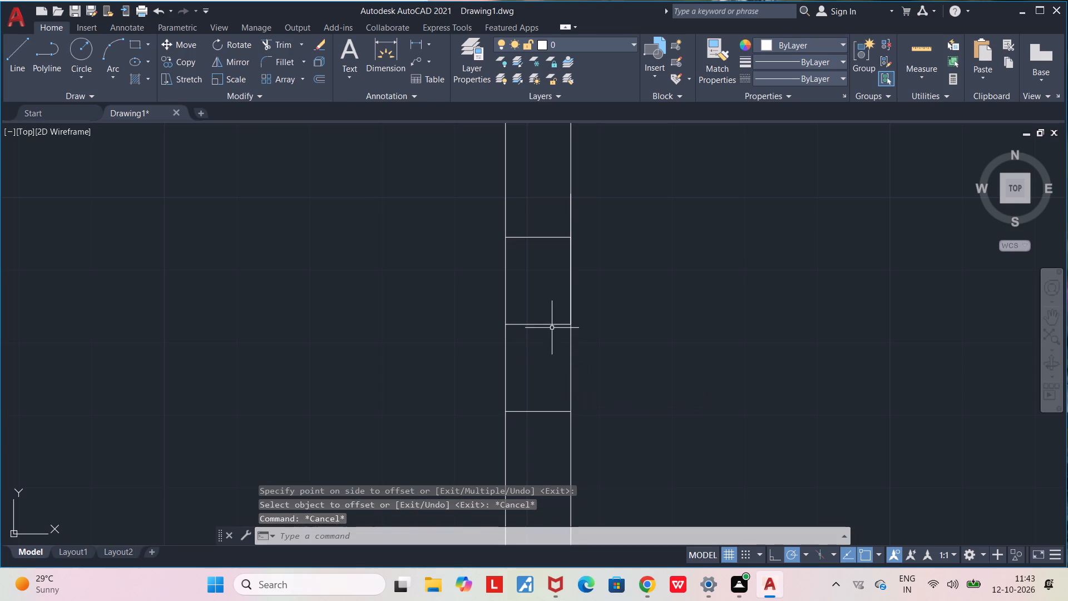
# Delete the middle of the three short lines crossing the left outer wall.
pyautogui.click(549, 322)
pyautogui.press('BackSpace')
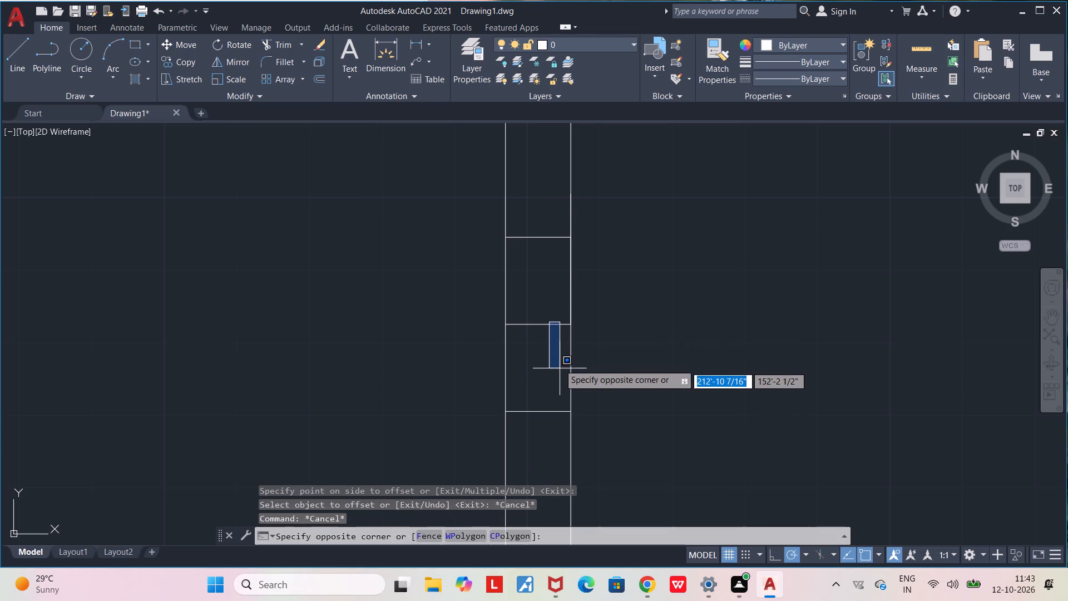
pyautogui.click(548, 323)
pyautogui.click(548, 323)
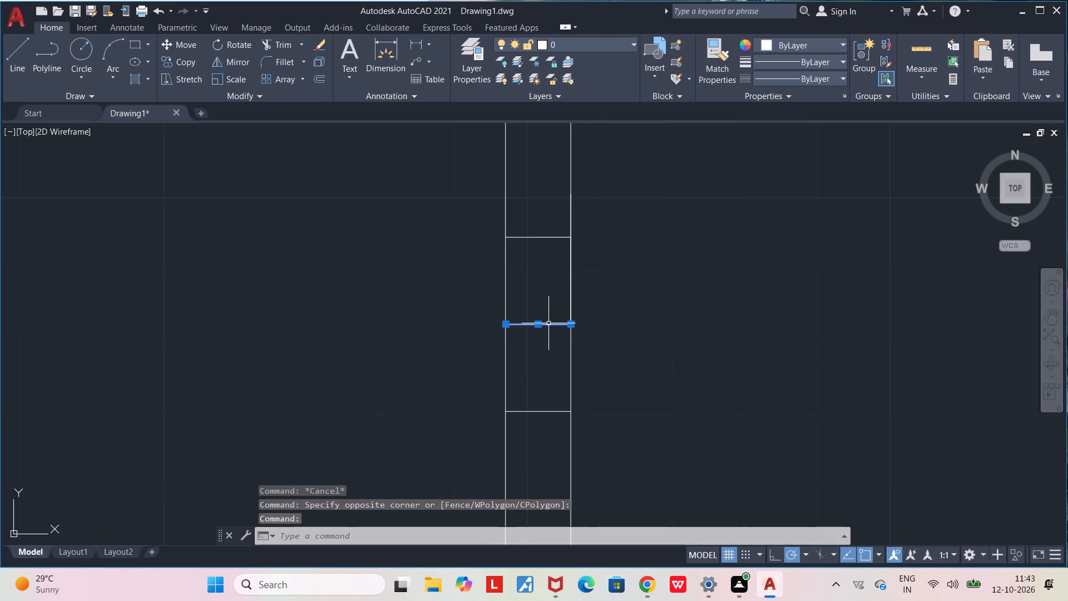
pyautogui.press('BackSpace')
pyautogui.press('Delete')
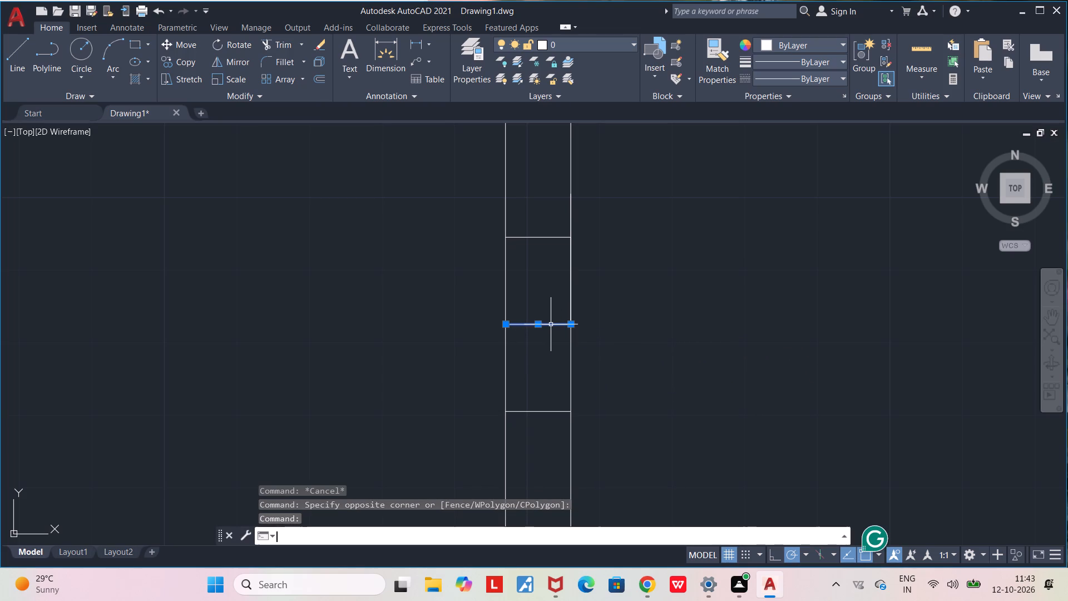
pyautogui.press('Delete')
pyautogui.click(659, 320)
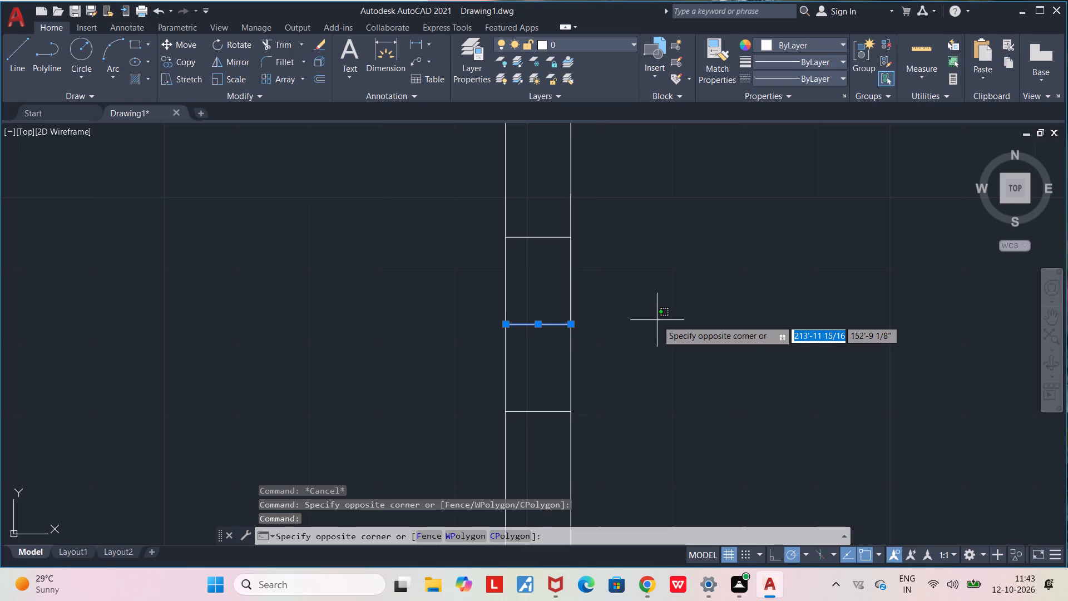
pyautogui.press('Escape')
pyautogui.press('Escape')
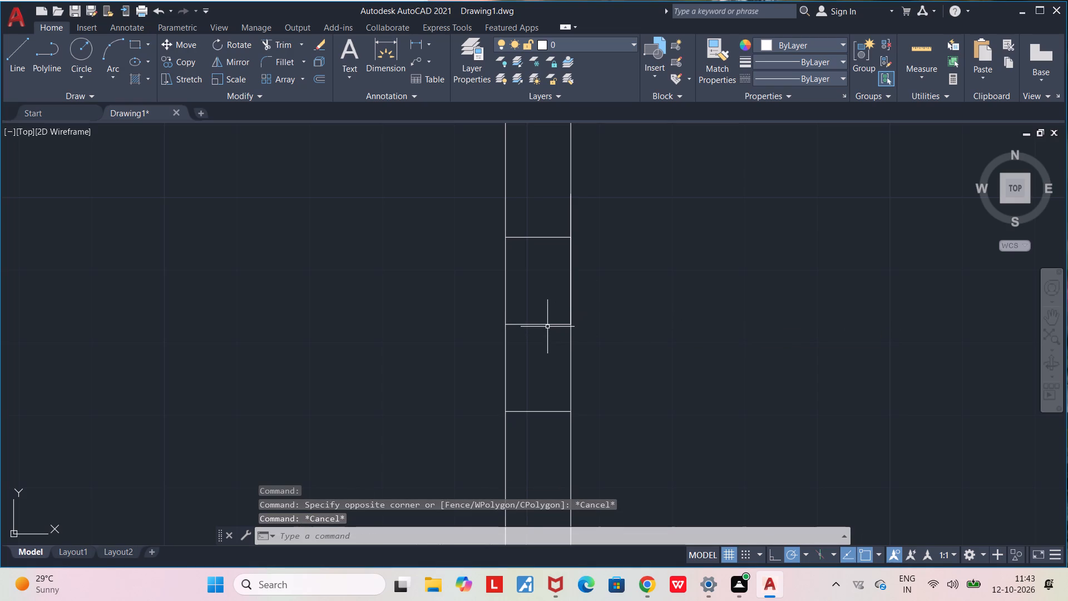
pyautogui.click(547, 327)
pyautogui.press('Escape')
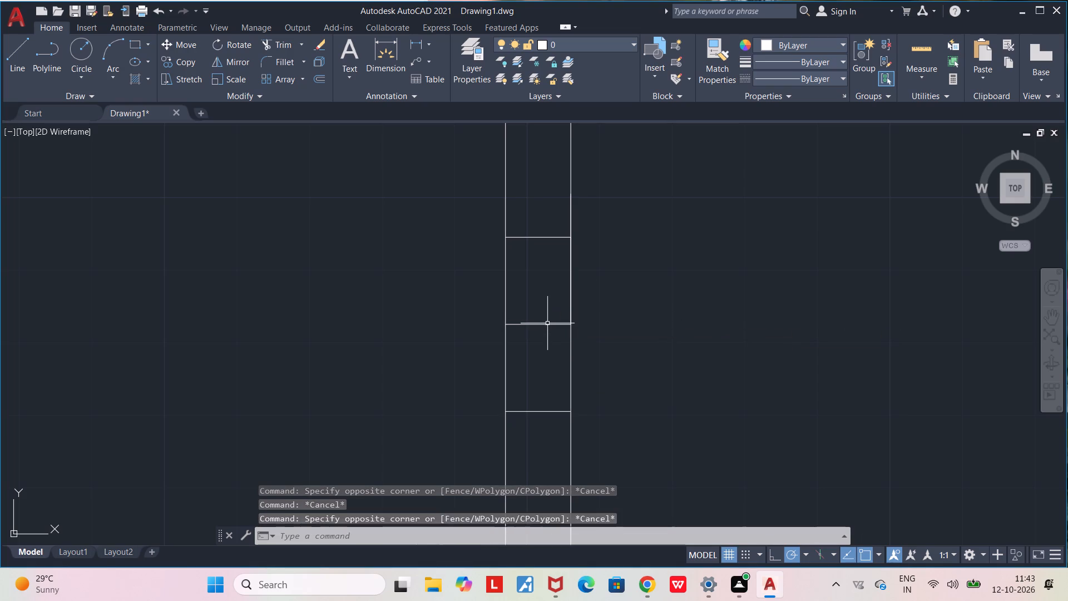
pyautogui.click(547, 323)
pyautogui.press('Delete')
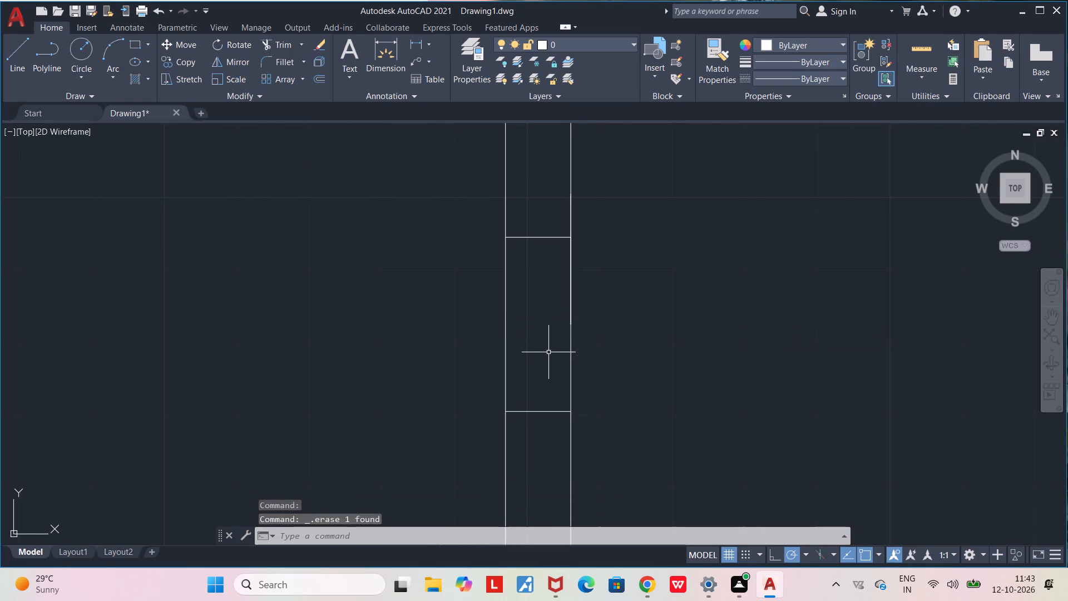
# Copy the two short crossing lines and the overlapping vertical lines, and paste them in the empty space outside the left wall.
pyautogui.scroll(-2, 548, 352)
pyautogui.click(512, 268)
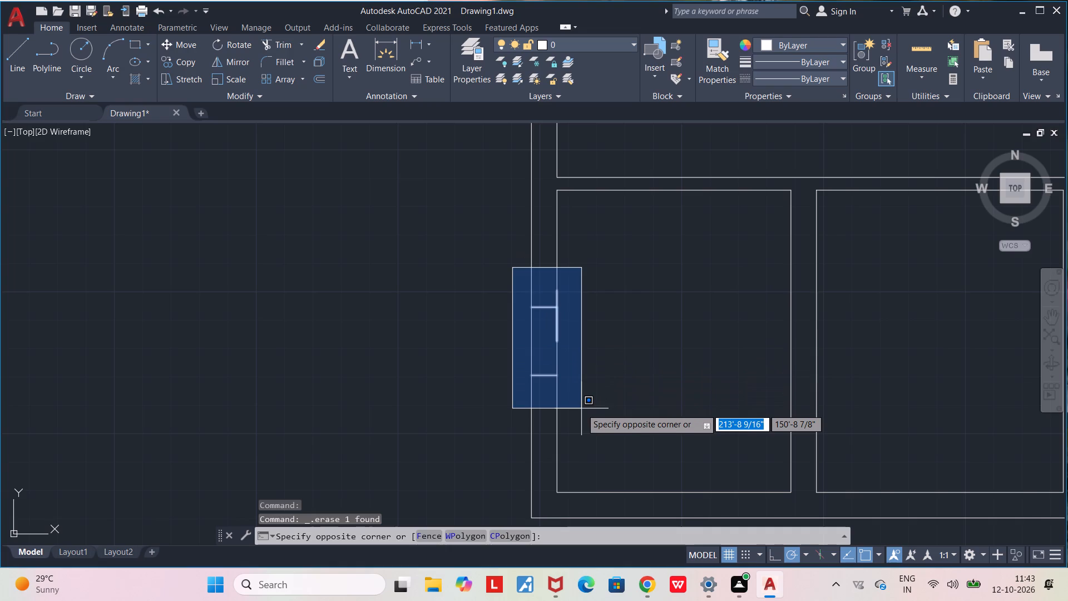
pyautogui.click(580, 406)
pyautogui.scroll(3, 575, 341)
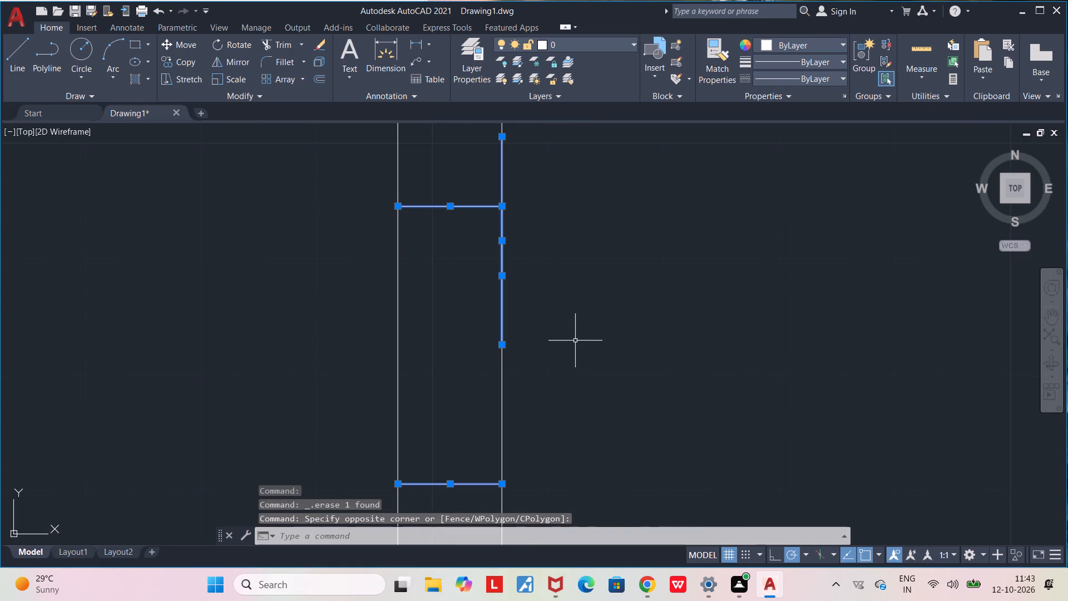
pyautogui.scroll(-2, 575, 341)
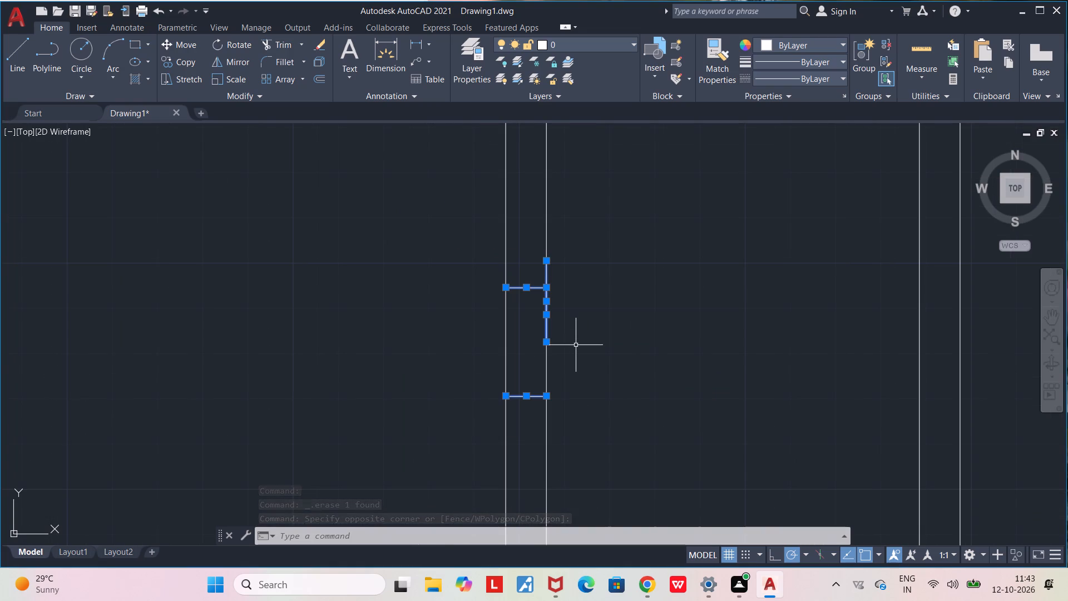
pyautogui.hotkey('ctrl', 'c')
pyautogui.hotkey('ctrl', 'v')
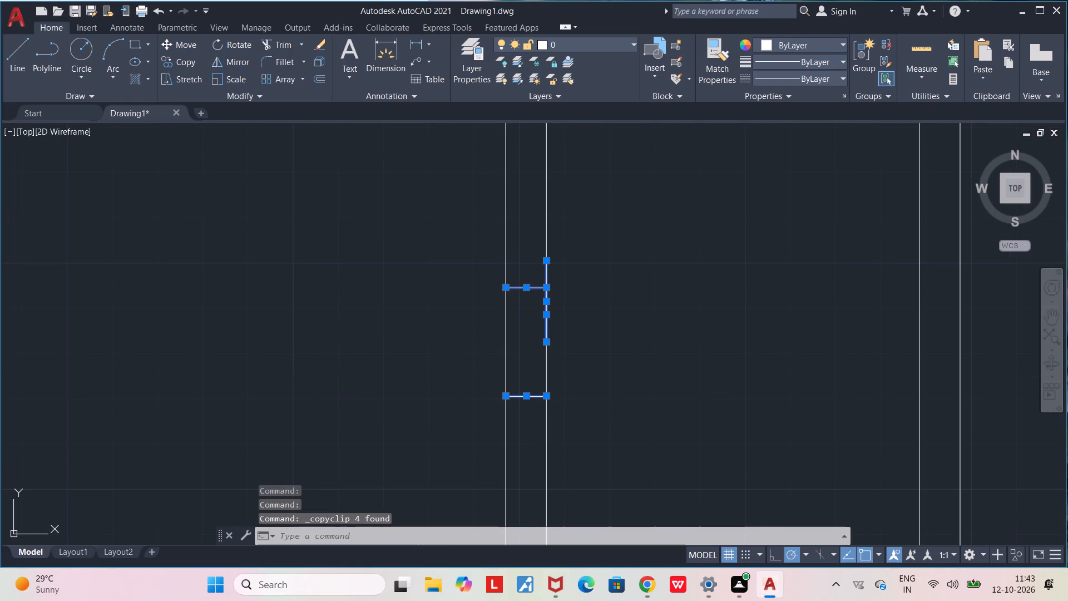
pyautogui.click(390, 398)
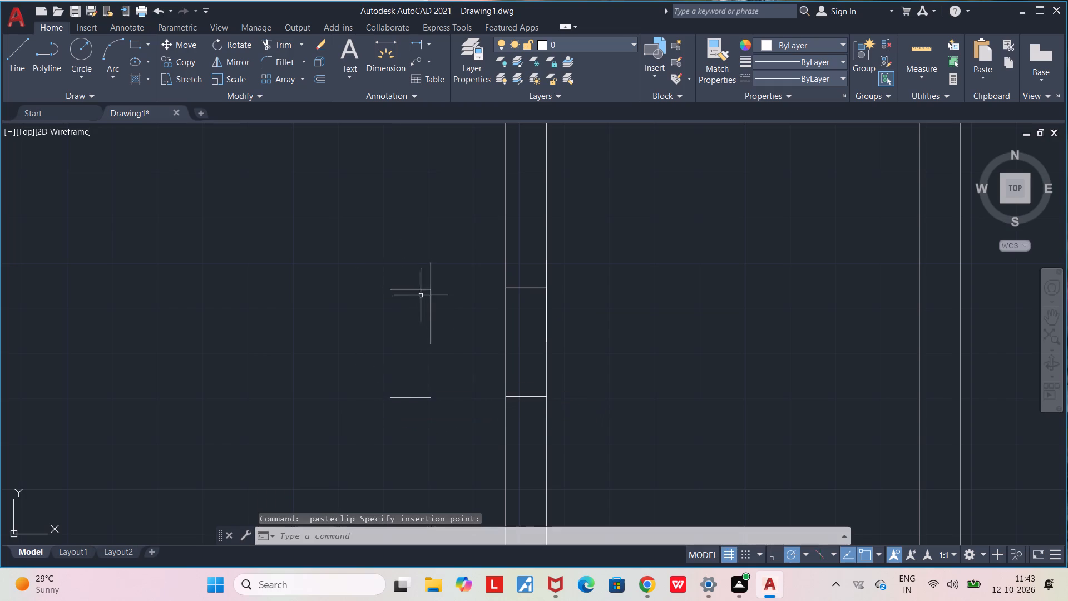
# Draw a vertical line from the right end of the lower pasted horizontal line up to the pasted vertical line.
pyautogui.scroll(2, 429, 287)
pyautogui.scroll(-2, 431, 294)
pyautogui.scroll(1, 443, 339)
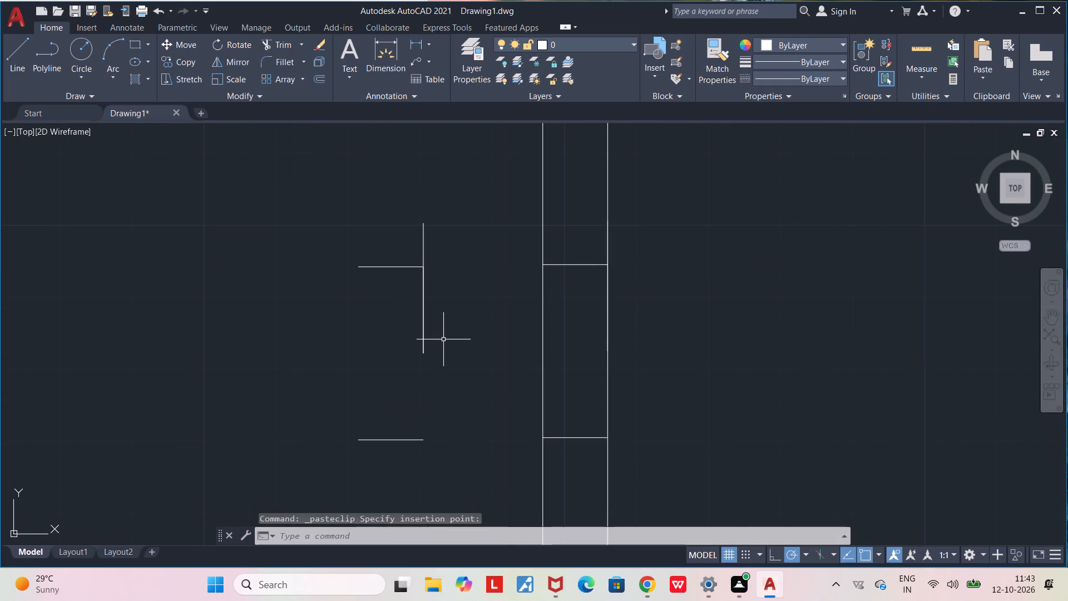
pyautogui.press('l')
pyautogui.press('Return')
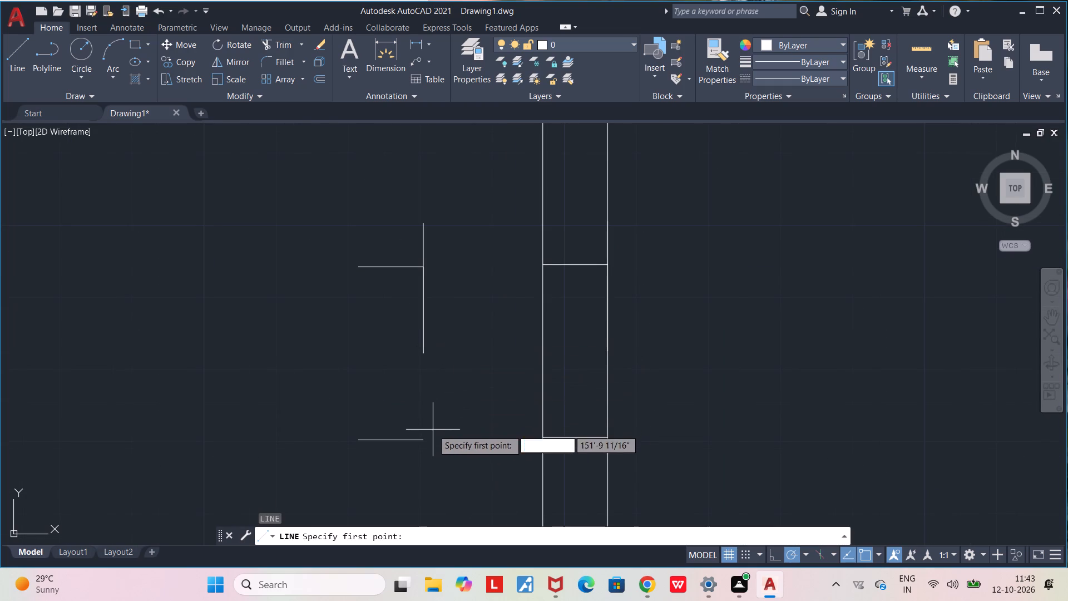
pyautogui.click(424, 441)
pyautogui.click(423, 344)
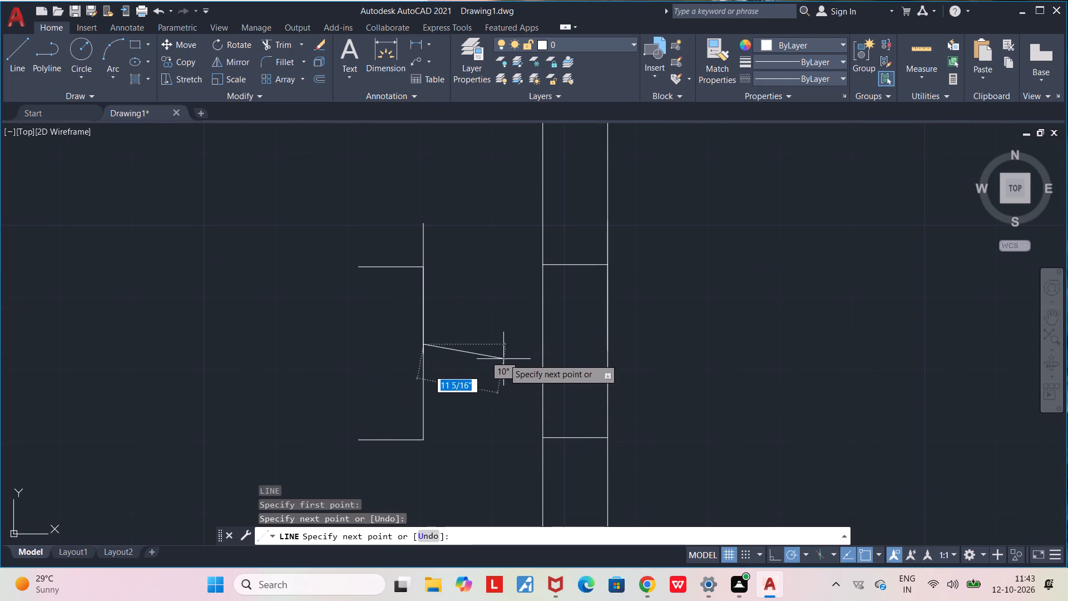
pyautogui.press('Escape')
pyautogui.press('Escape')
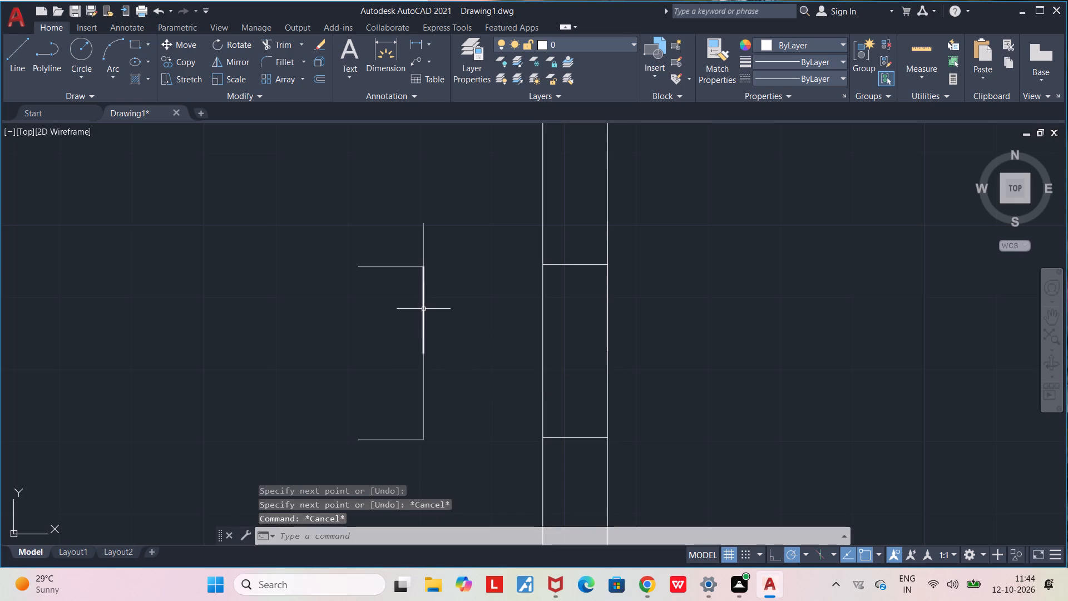
# Delete all the vertical lines joining the pasted pair of short horizontal lines, keeping only the two horizontals.
pyautogui.click(423, 309)
pyautogui.press('BackSpace')
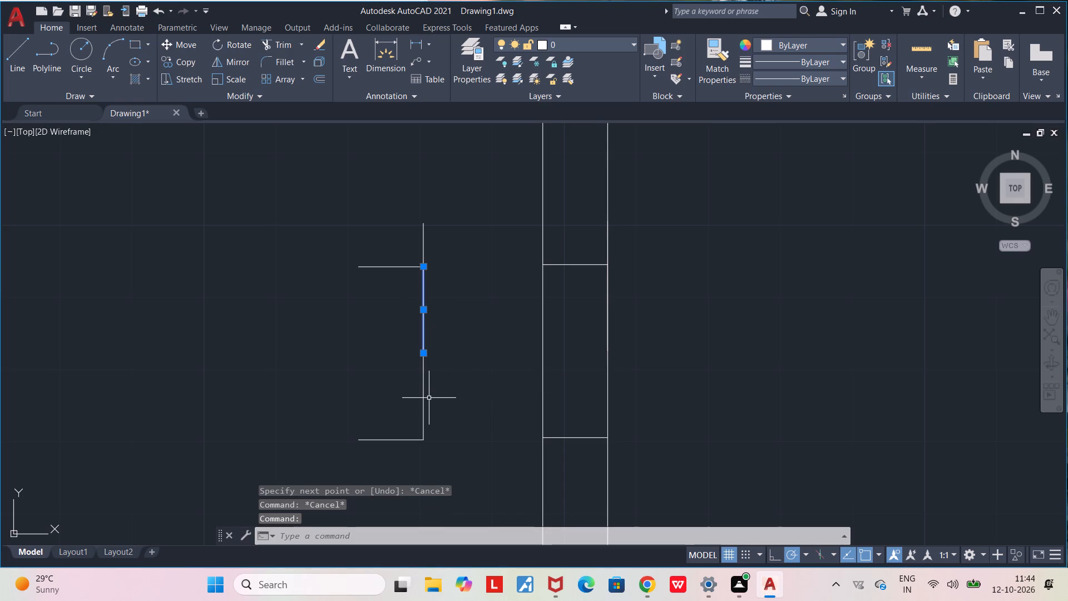
pyautogui.press('Delete')
pyautogui.click(426, 396)
pyautogui.press('Delete')
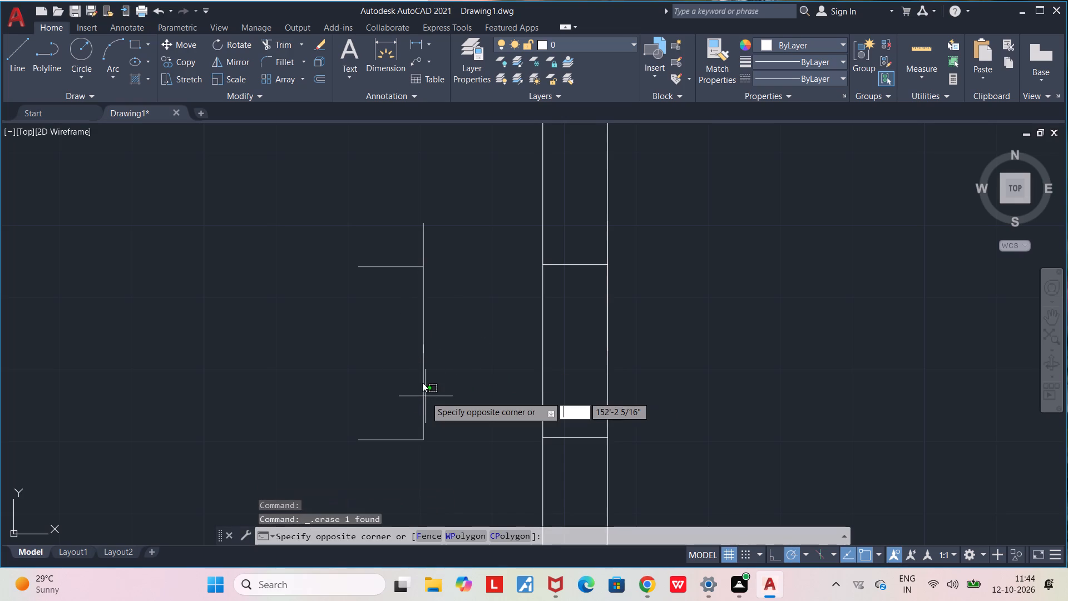
pyautogui.click(419, 364)
pyautogui.press('Delete')
pyautogui.click(424, 340)
pyautogui.press('Delete')
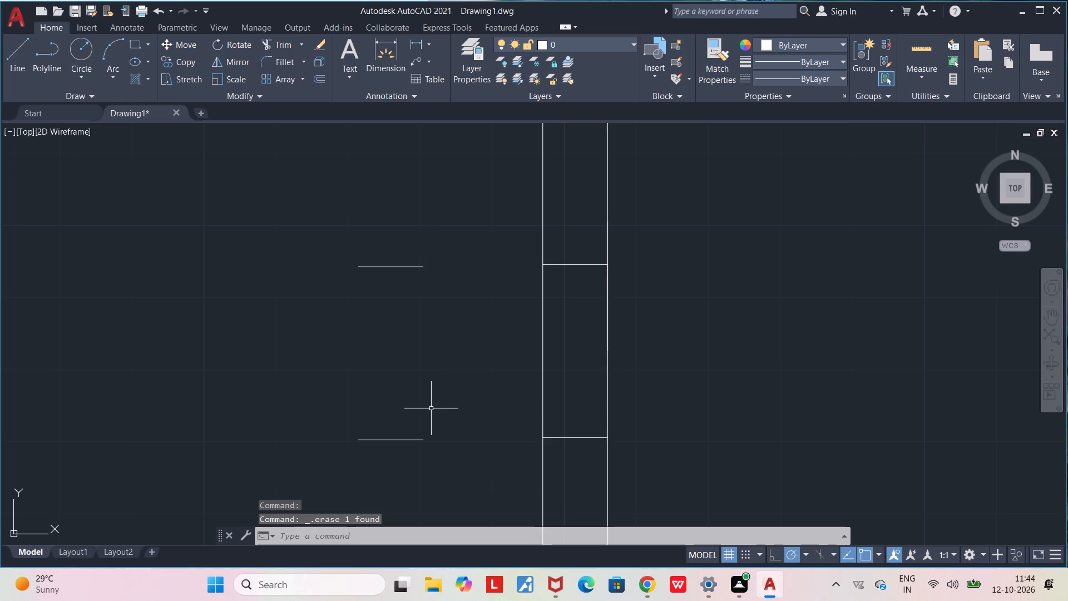
# Draw two 2' vertical lines joining the right ends and the left ends of the pasted horizontals to close the rectangle.
pyautogui.press('l')
pyautogui.press('Return')
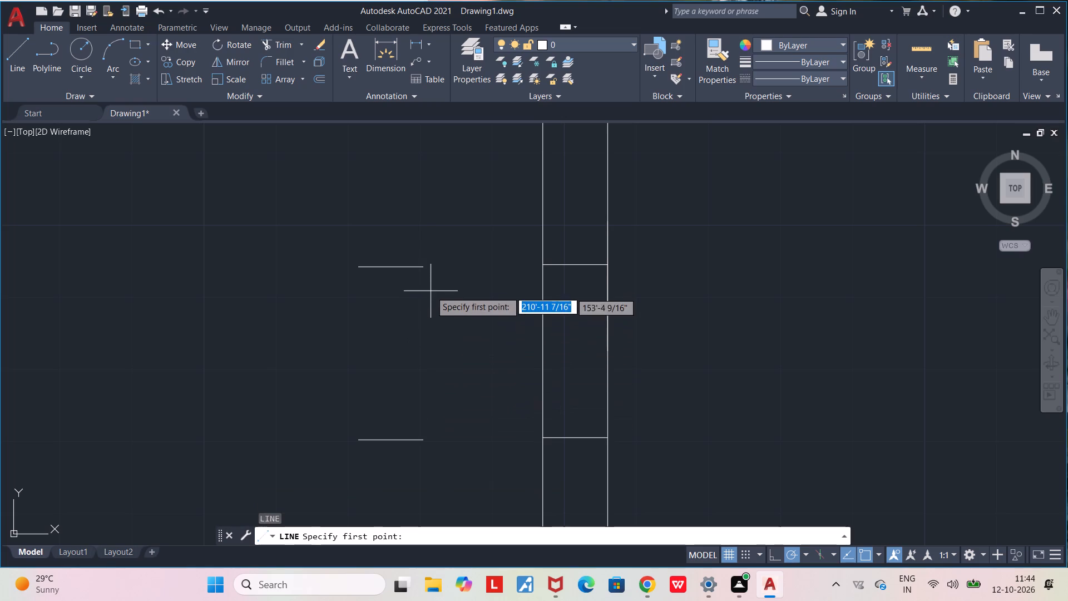
pyautogui.click(422, 273)
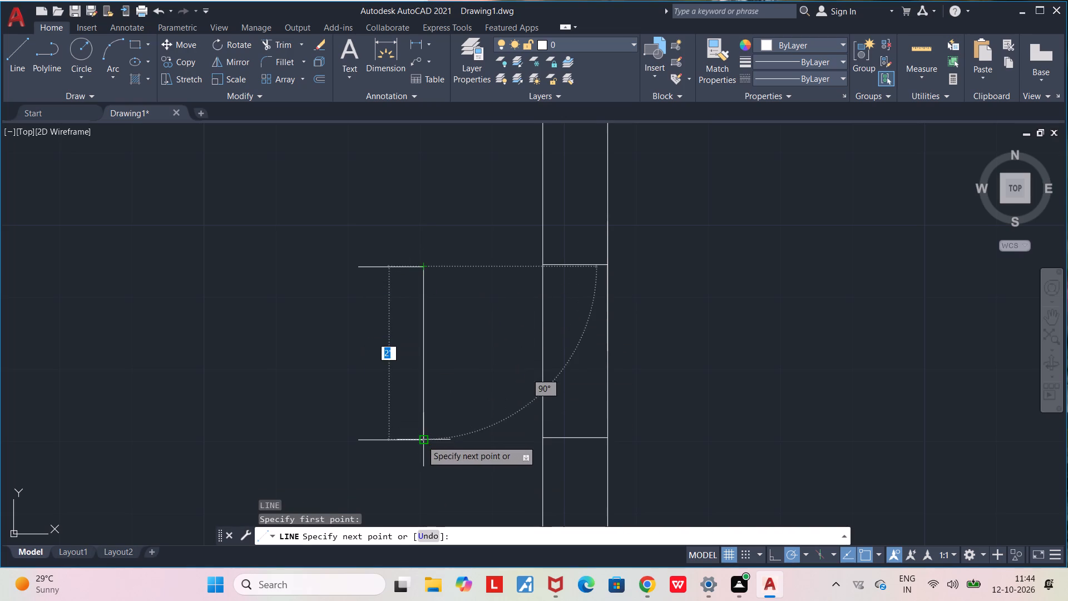
pyautogui.click(422, 440)
pyautogui.press('Escape')
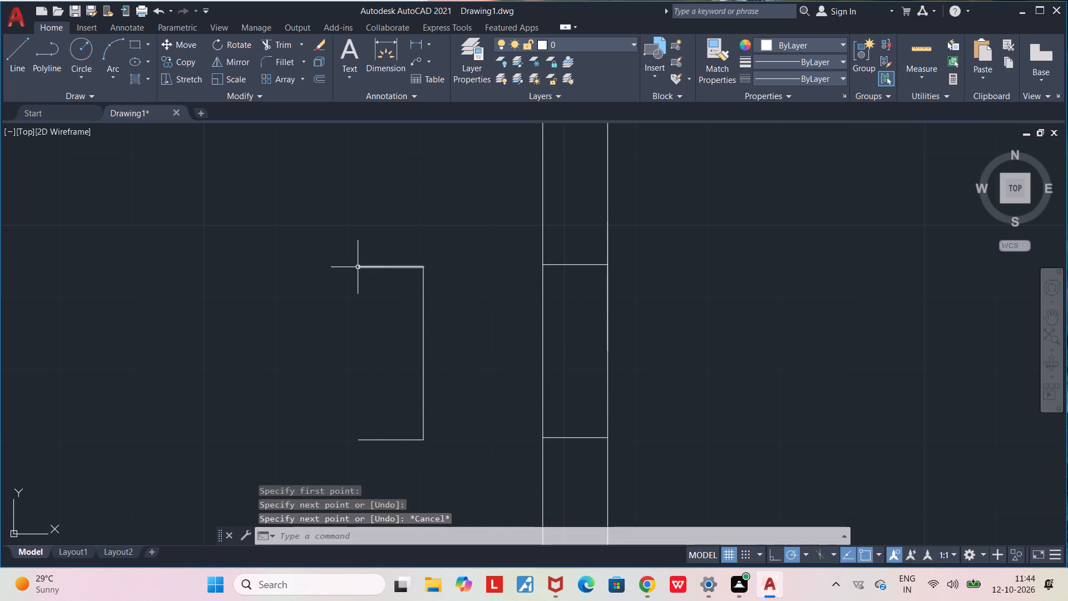
pyautogui.press('l')
pyautogui.press('Return')
pyautogui.click(359, 269)
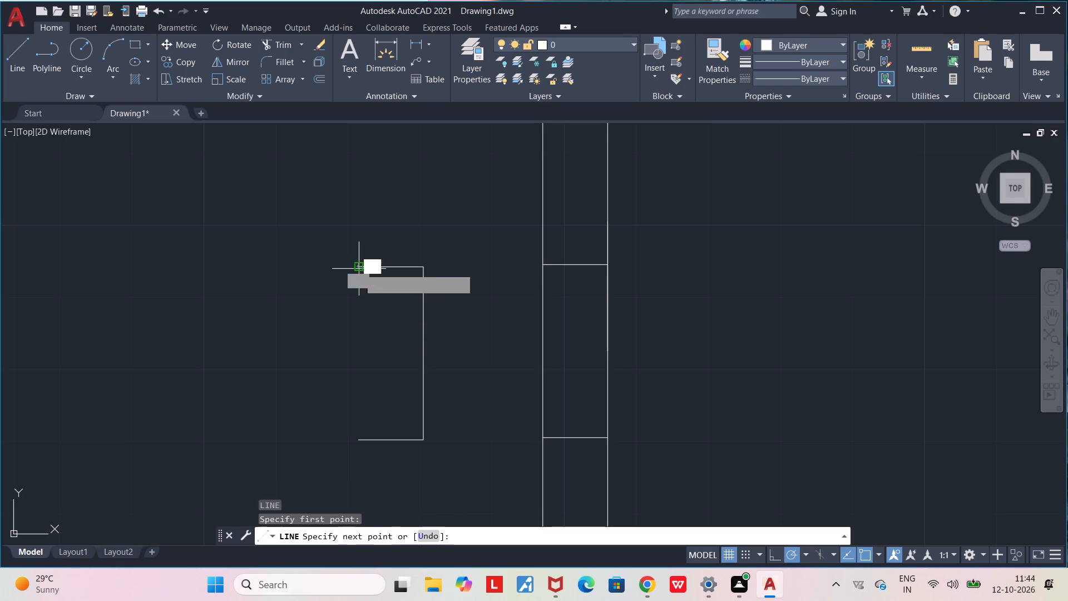
pyautogui.click(358, 439)
pyautogui.press('Escape')
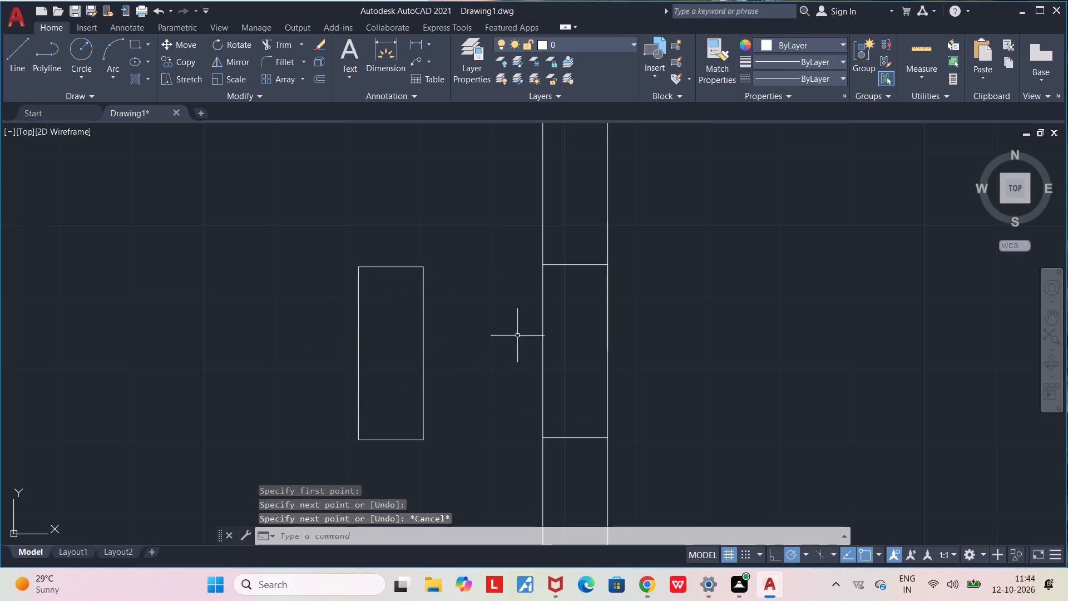
pyautogui.press('Escape')
pyautogui.press('Escape')
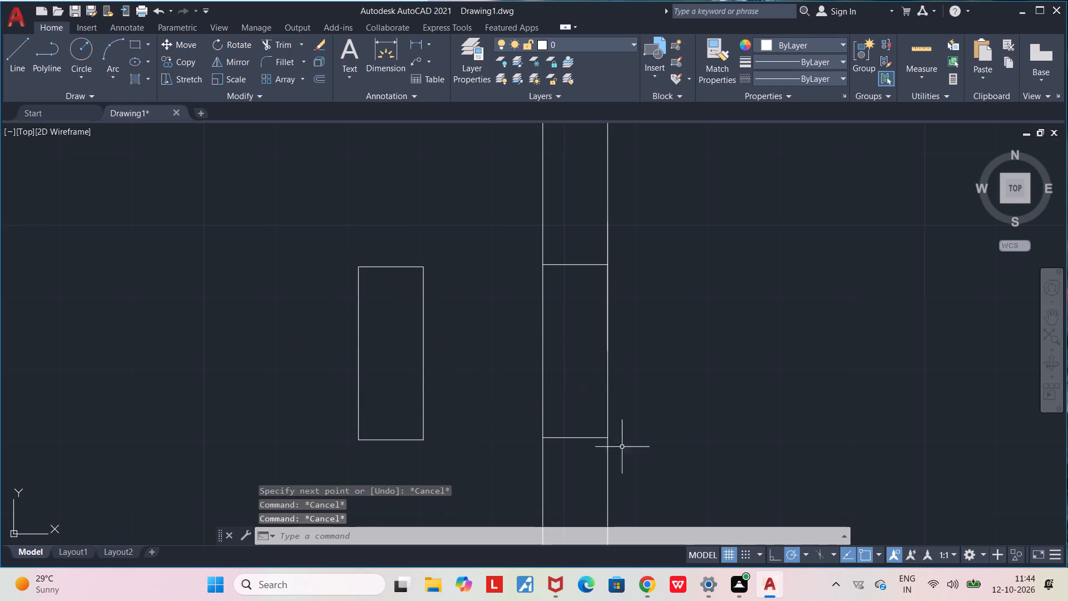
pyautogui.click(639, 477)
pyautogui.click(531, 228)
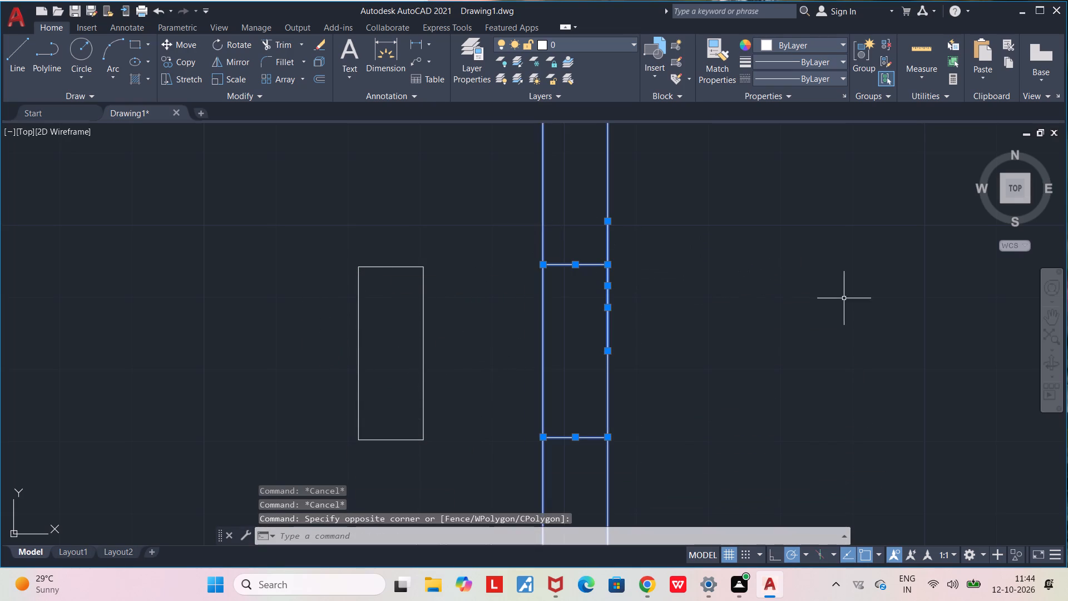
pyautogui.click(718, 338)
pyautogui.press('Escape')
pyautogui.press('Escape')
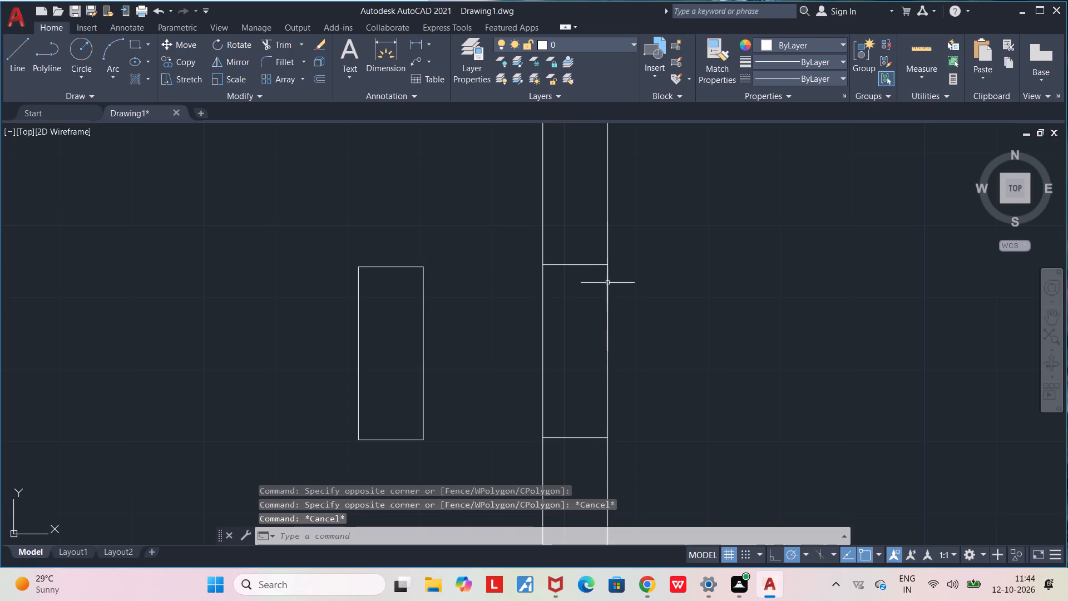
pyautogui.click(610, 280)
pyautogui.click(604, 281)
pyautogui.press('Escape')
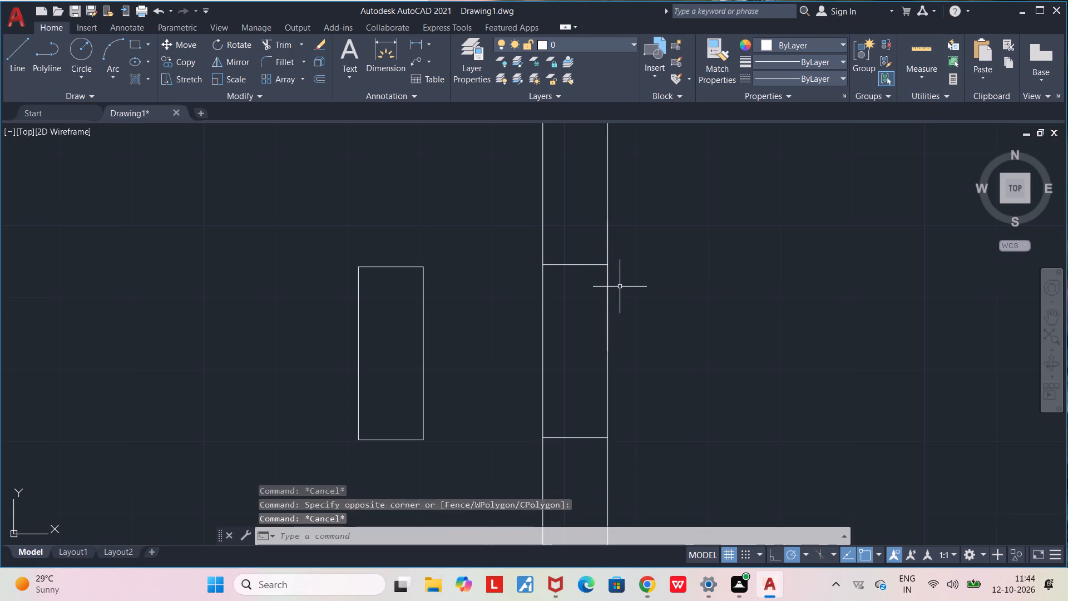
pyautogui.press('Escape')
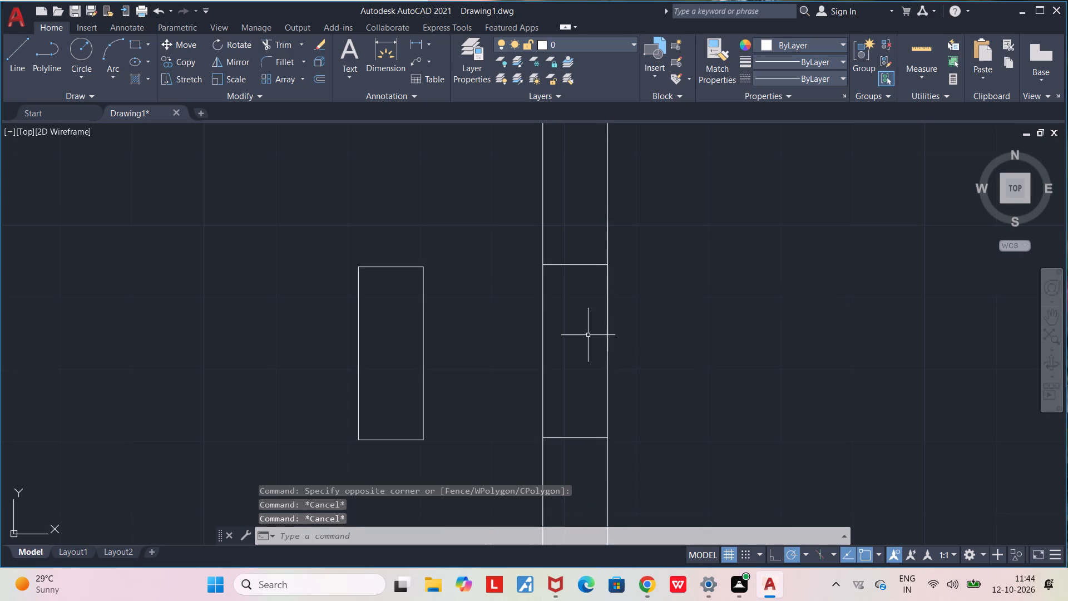
# Delete the two short horizontal lines crossing the left outer wall.
pyautogui.click(578, 437)
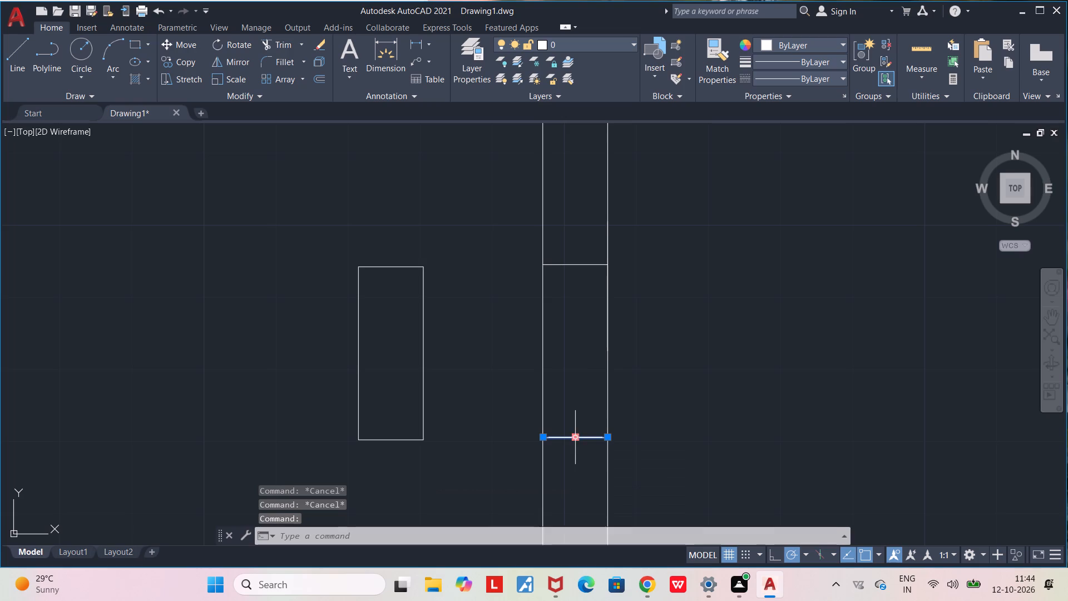
pyautogui.press('BackSpace')
pyautogui.press('Delete')
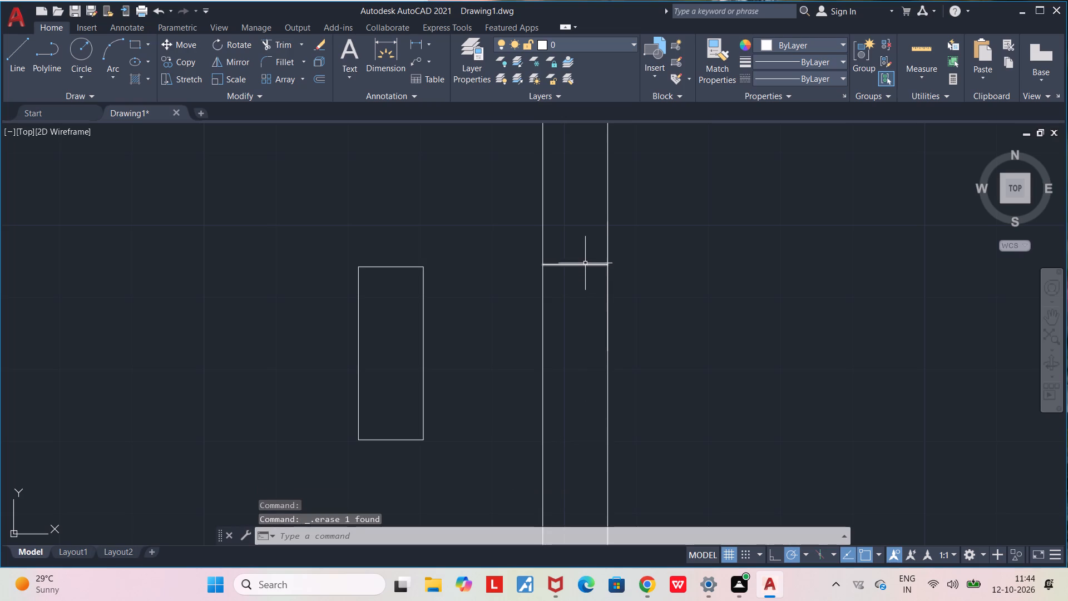
pyautogui.click(585, 263)
pyautogui.press('Delete')
# Delete the short vertical segments overlapping the wall's inner line, keeping the full-length wall line.
pyautogui.click(609, 252)
pyautogui.press('Delete')
pyautogui.click(610, 364)
pyautogui.press('Delete')
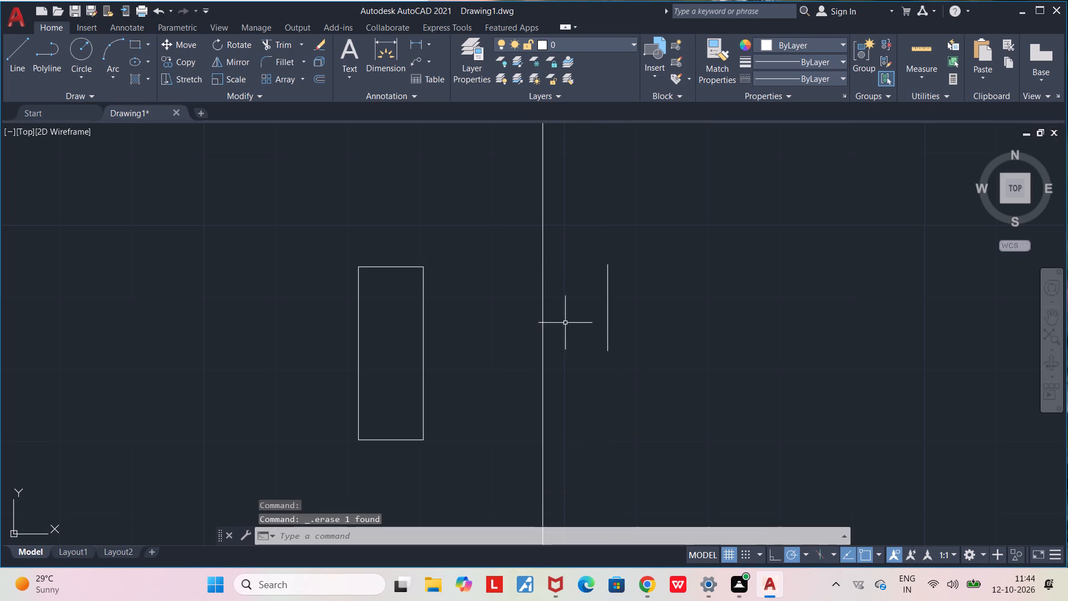
pyautogui.hotkey('ctrl', 'z')
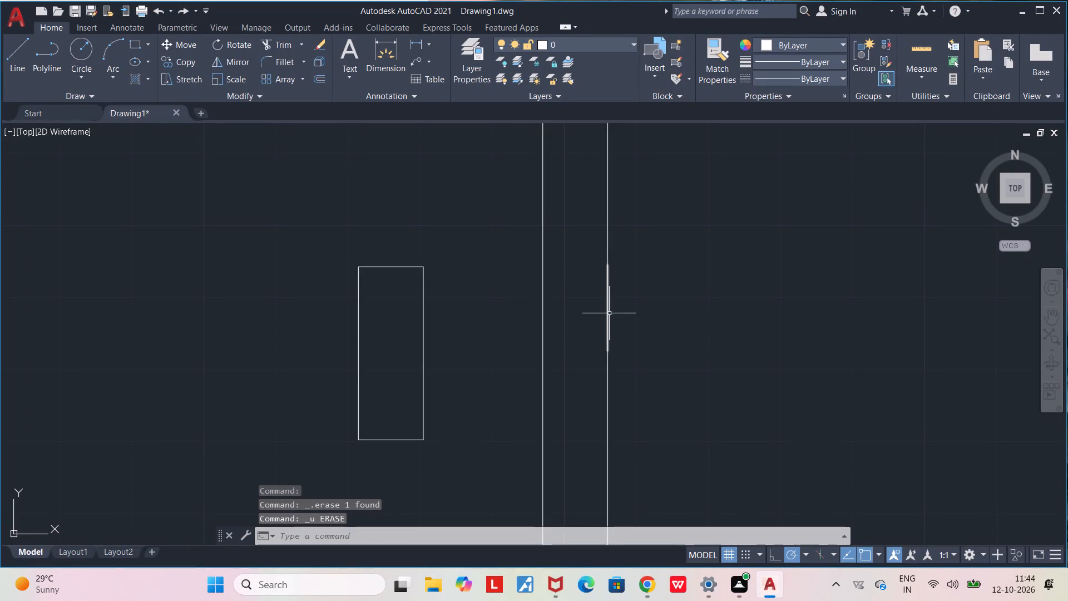
pyautogui.click(609, 313)
pyautogui.press('Delete')
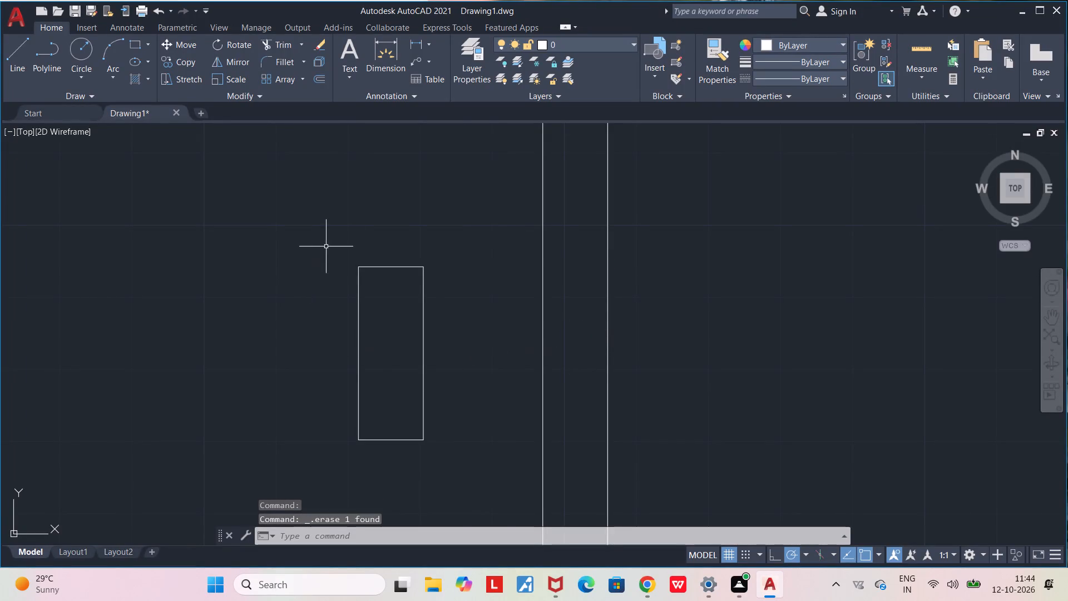
# Draw a vertical centre line in the rectangle from the midpoint of its bottom edge to the midpoint of its top edge.
pyautogui.click(335, 225)
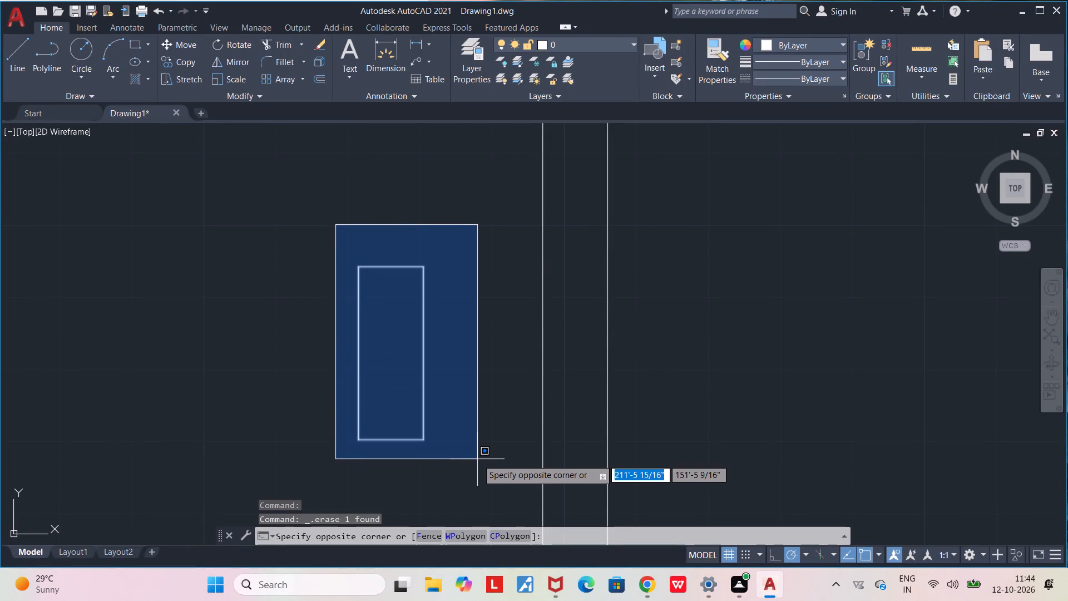
pyautogui.press('Escape')
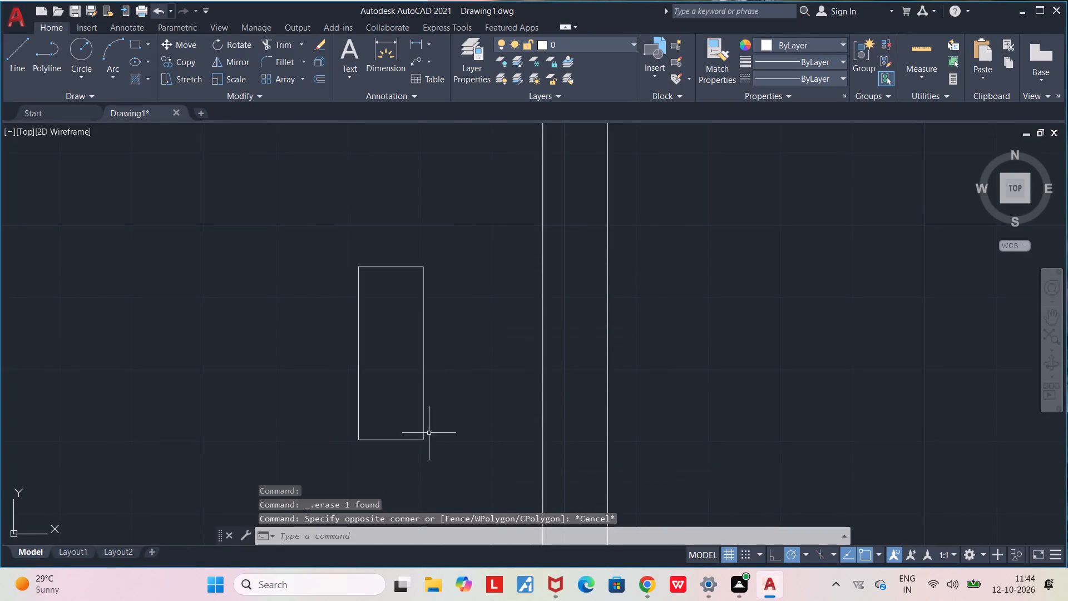
pyautogui.scroll(1, 378, 438)
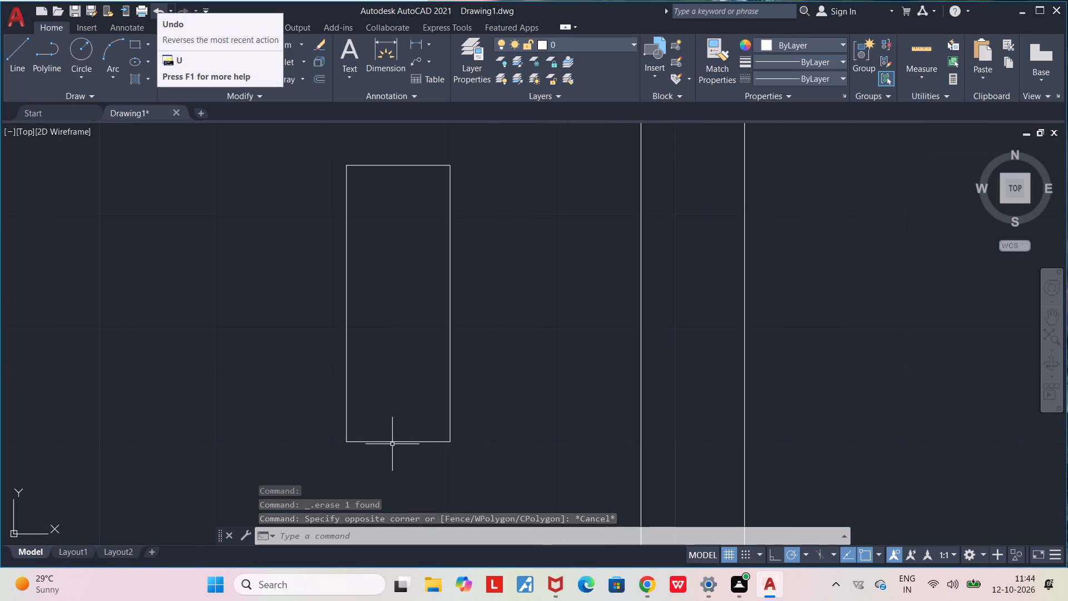
pyautogui.press('l')
pyautogui.press('Return')
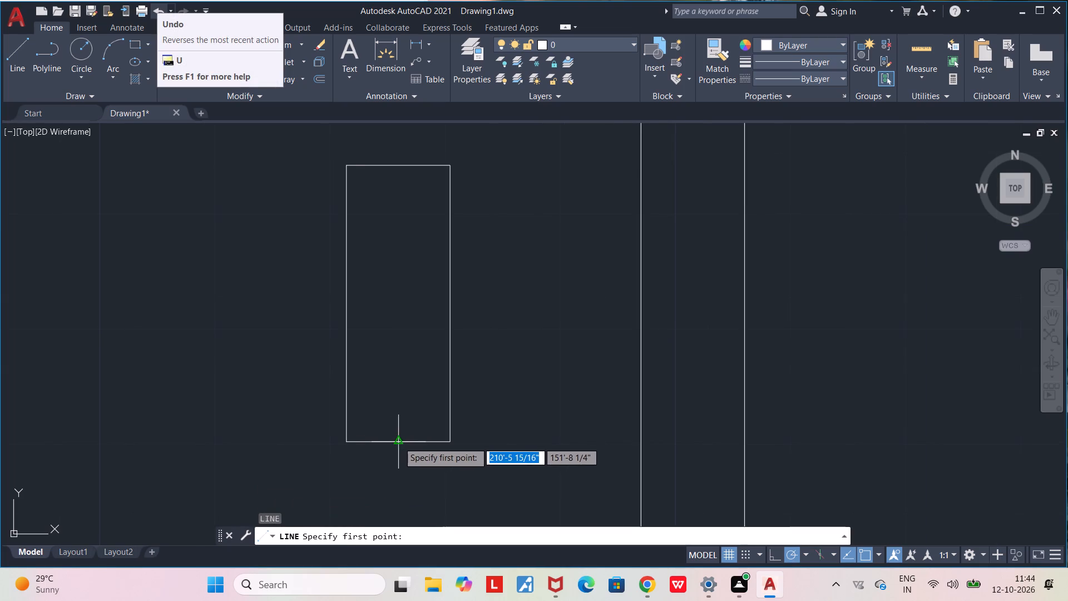
pyautogui.click(398, 442)
pyautogui.click(395, 164)
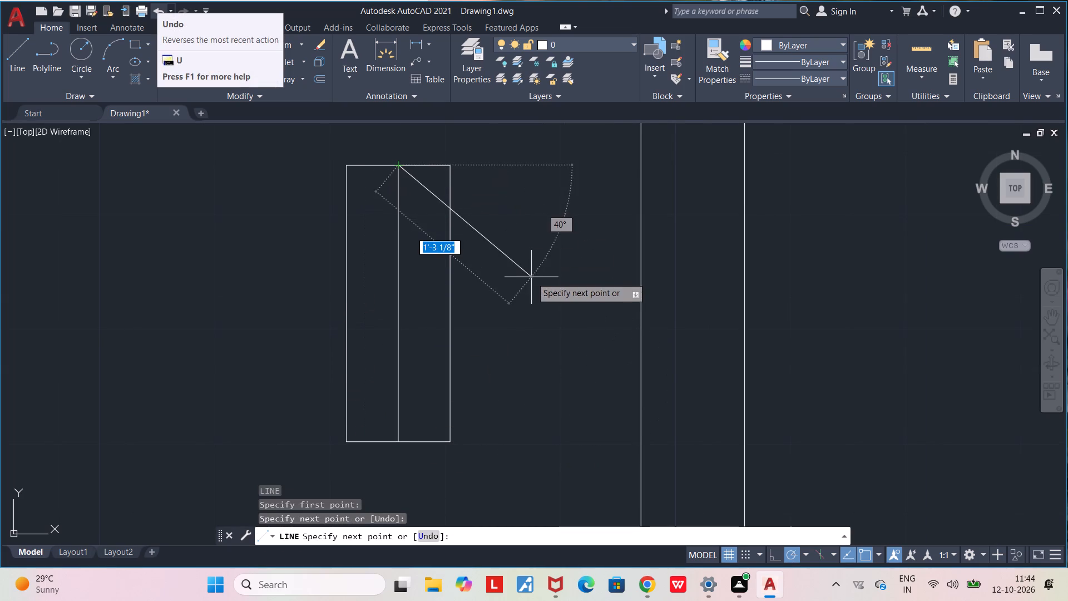
pyautogui.press('Escape')
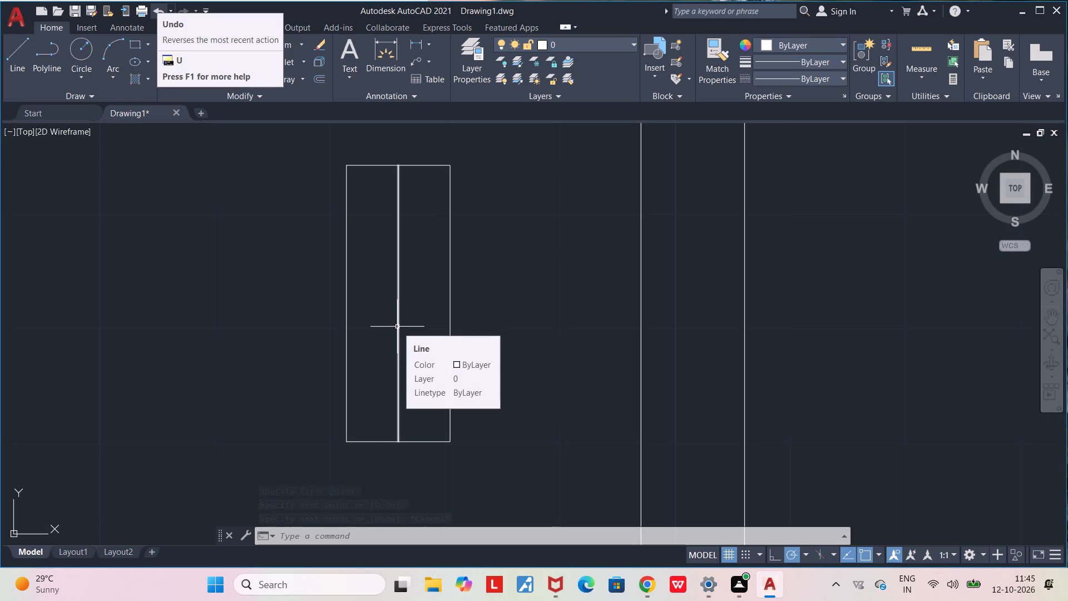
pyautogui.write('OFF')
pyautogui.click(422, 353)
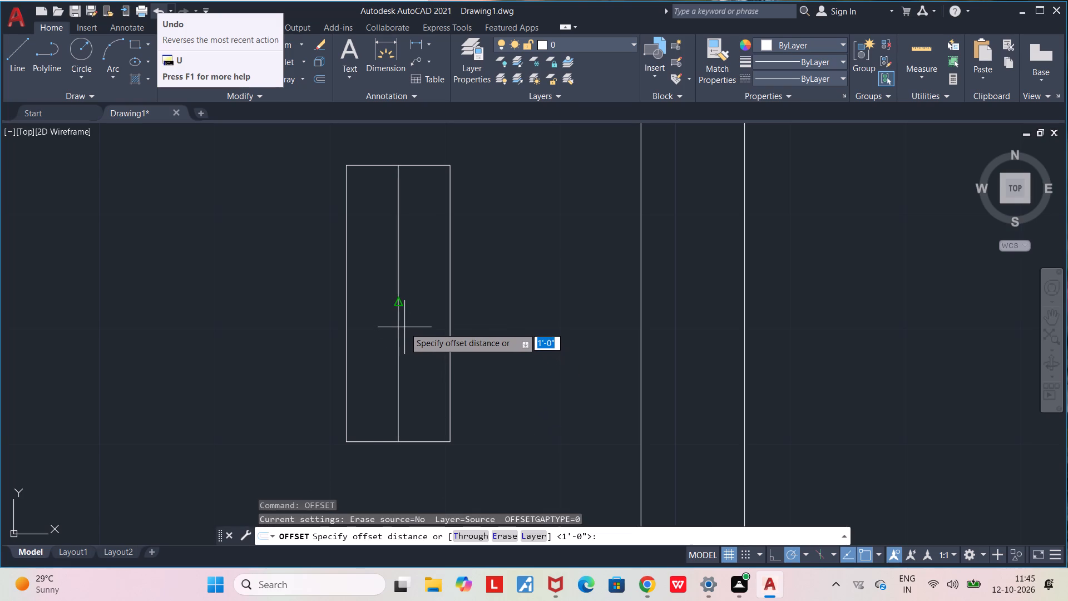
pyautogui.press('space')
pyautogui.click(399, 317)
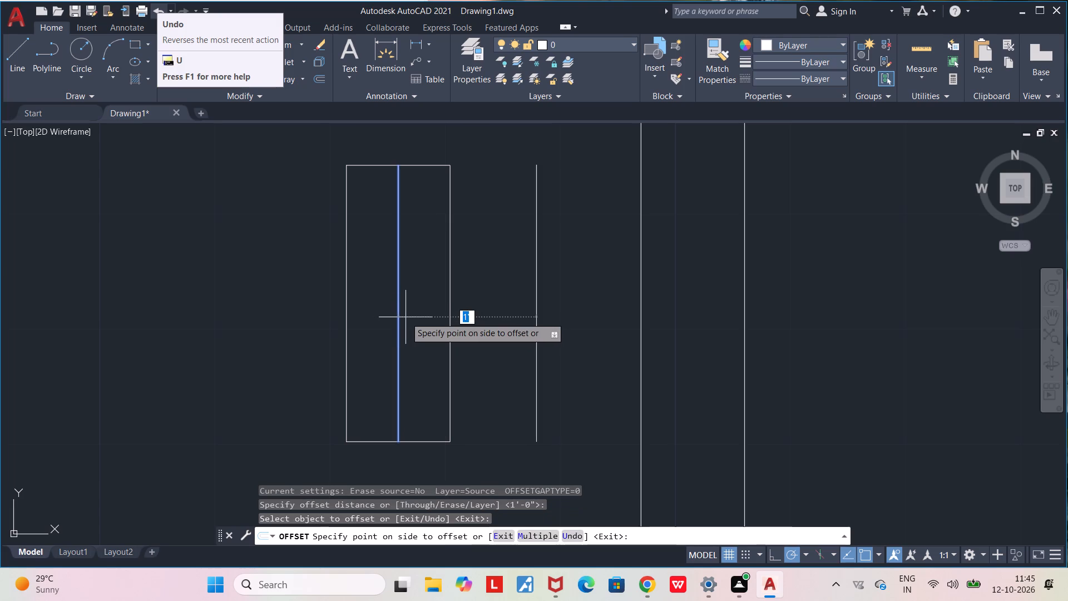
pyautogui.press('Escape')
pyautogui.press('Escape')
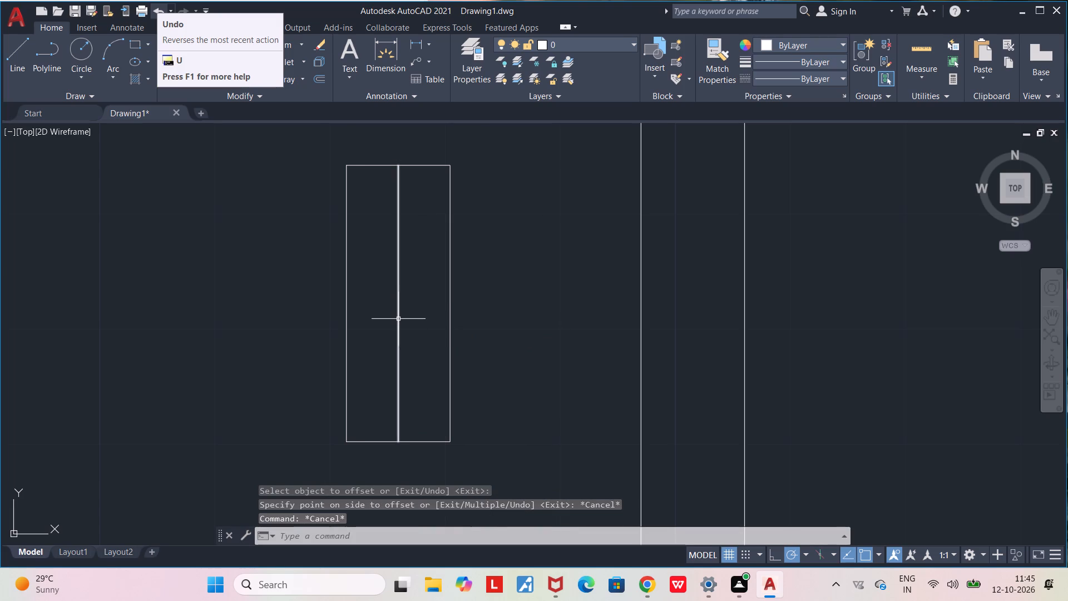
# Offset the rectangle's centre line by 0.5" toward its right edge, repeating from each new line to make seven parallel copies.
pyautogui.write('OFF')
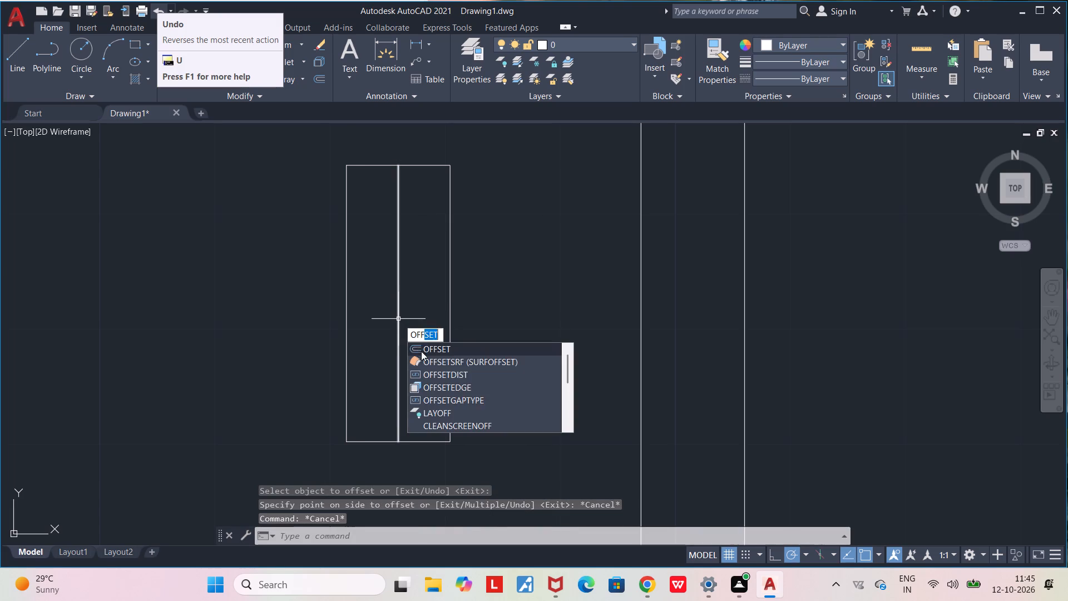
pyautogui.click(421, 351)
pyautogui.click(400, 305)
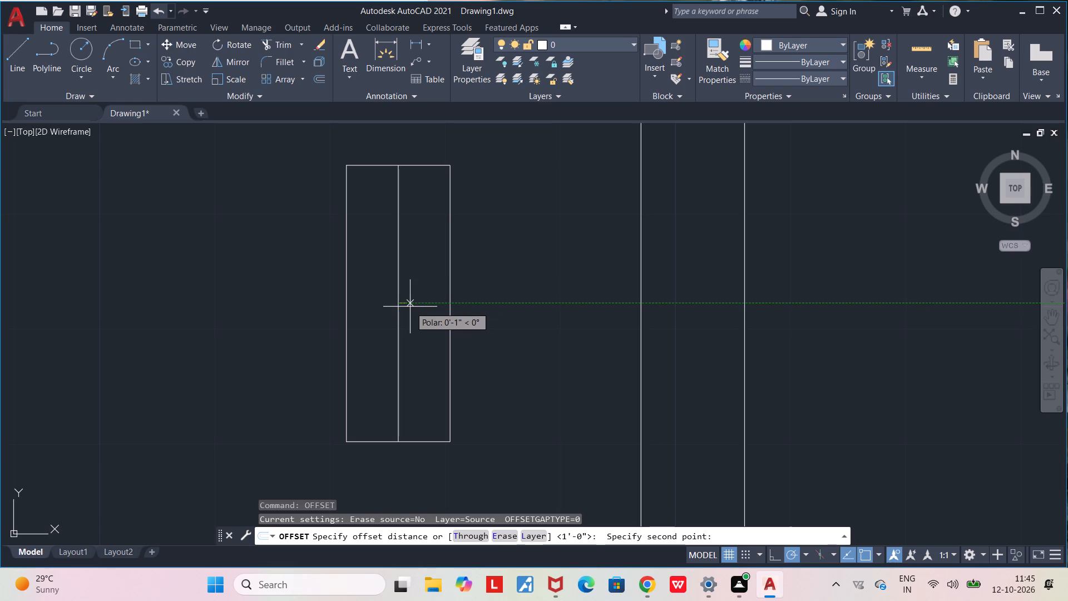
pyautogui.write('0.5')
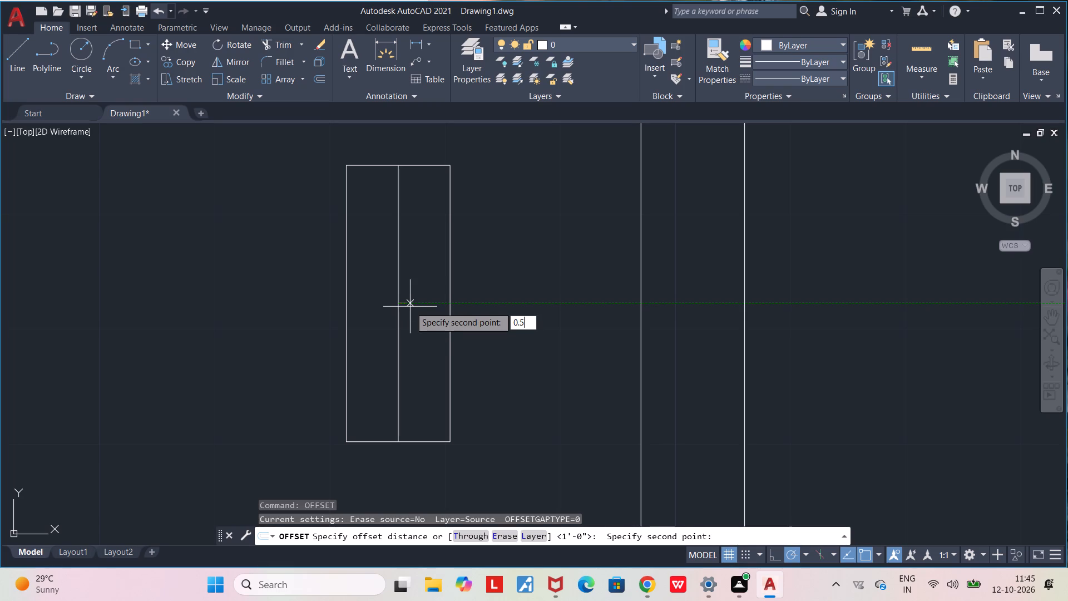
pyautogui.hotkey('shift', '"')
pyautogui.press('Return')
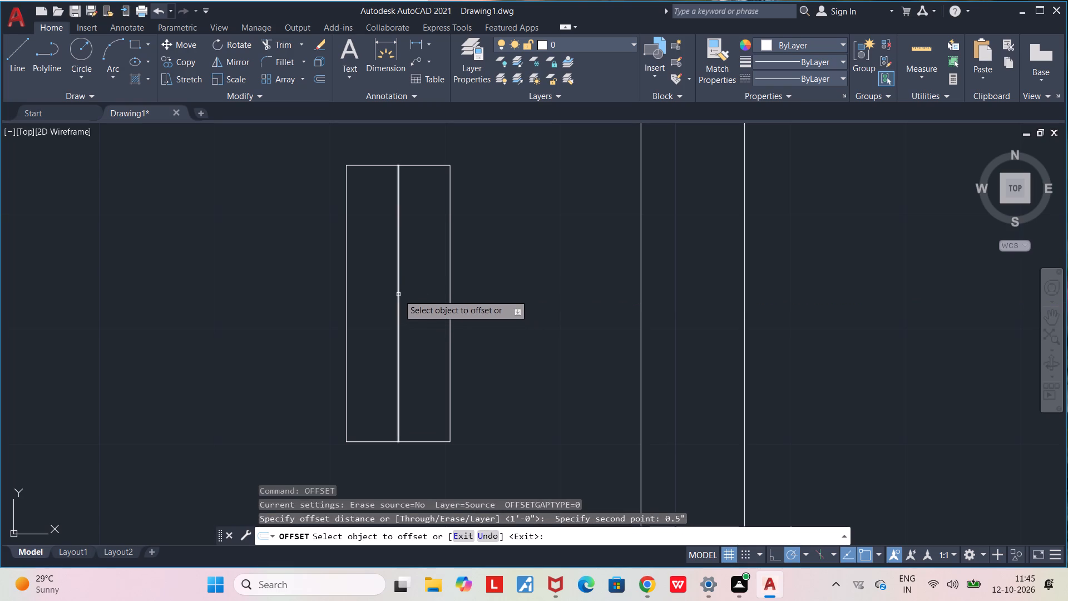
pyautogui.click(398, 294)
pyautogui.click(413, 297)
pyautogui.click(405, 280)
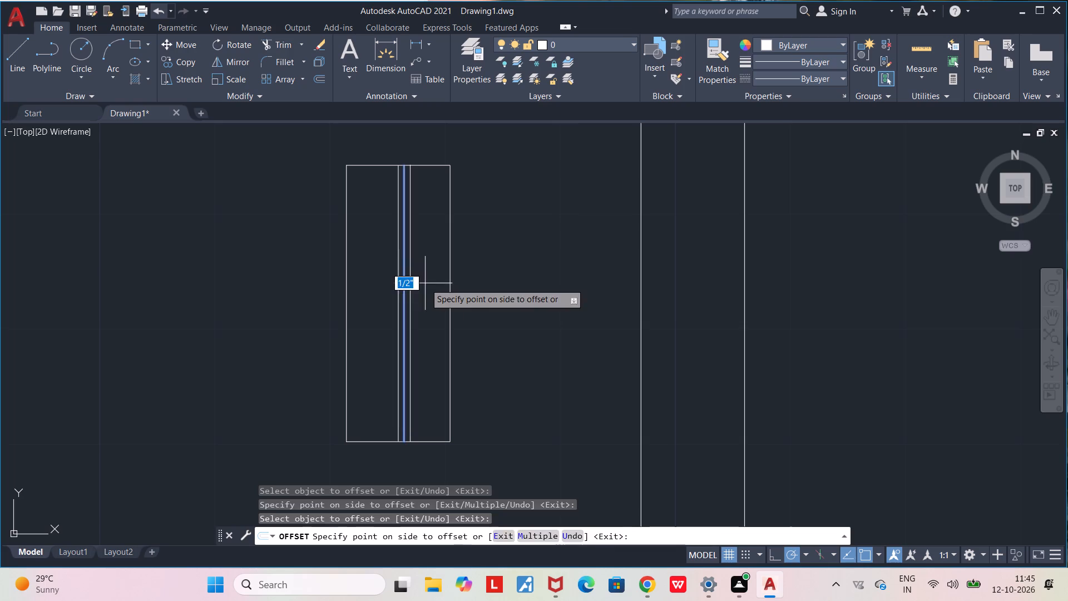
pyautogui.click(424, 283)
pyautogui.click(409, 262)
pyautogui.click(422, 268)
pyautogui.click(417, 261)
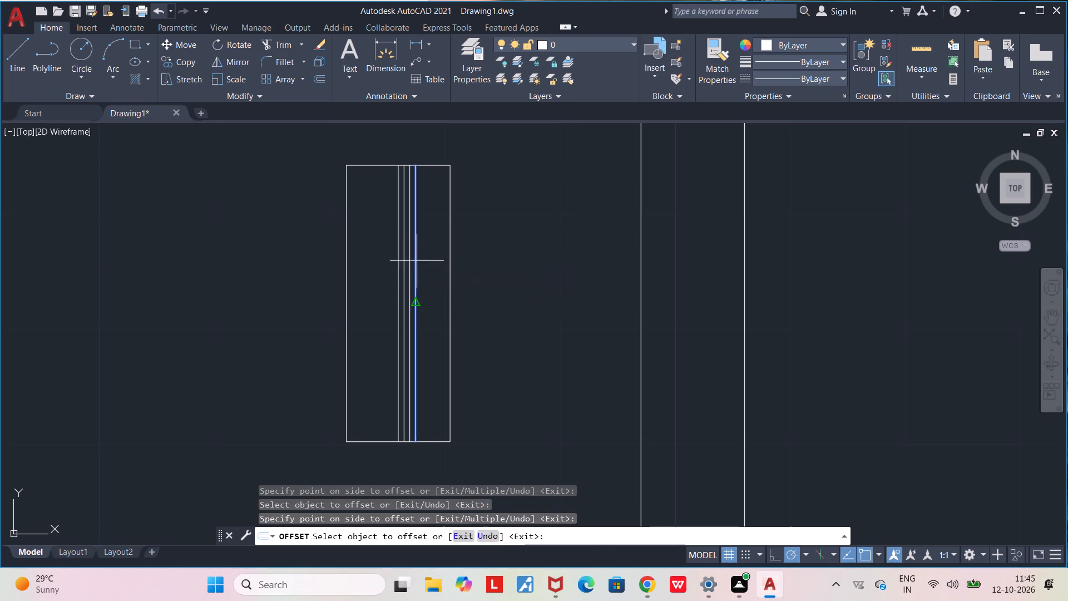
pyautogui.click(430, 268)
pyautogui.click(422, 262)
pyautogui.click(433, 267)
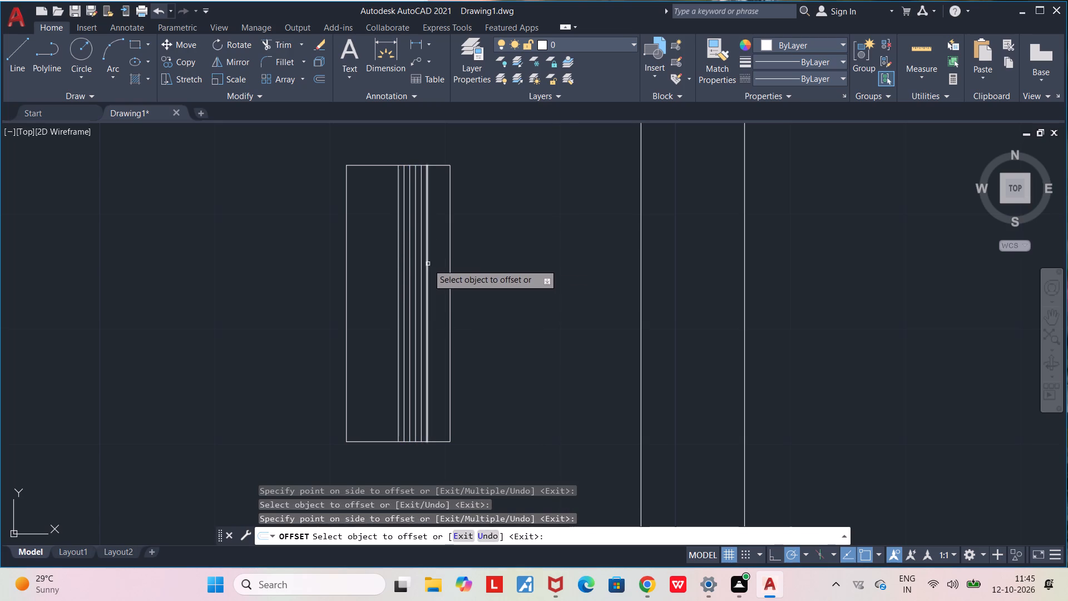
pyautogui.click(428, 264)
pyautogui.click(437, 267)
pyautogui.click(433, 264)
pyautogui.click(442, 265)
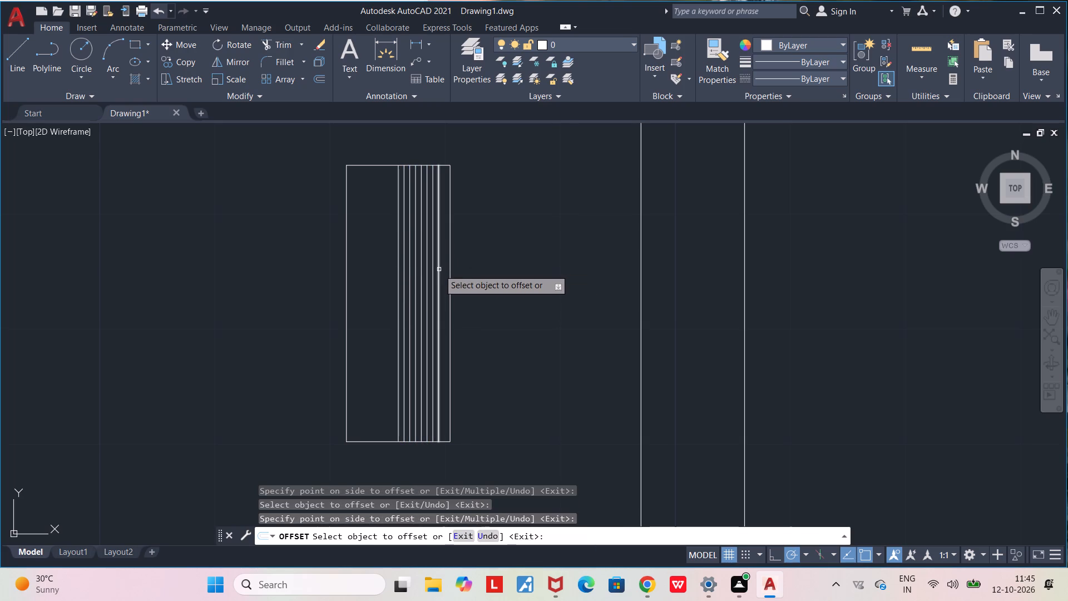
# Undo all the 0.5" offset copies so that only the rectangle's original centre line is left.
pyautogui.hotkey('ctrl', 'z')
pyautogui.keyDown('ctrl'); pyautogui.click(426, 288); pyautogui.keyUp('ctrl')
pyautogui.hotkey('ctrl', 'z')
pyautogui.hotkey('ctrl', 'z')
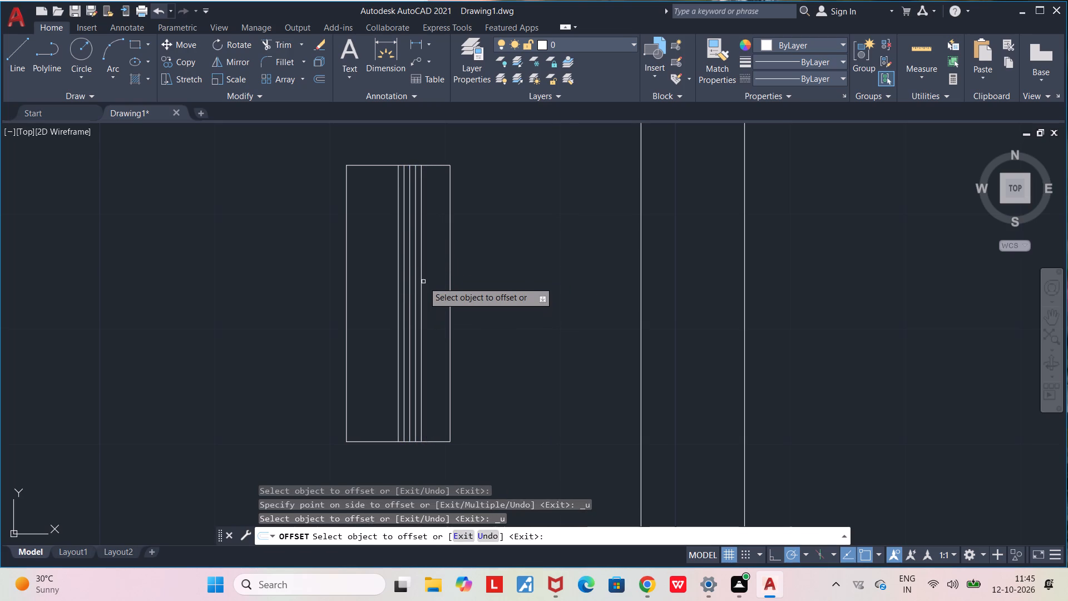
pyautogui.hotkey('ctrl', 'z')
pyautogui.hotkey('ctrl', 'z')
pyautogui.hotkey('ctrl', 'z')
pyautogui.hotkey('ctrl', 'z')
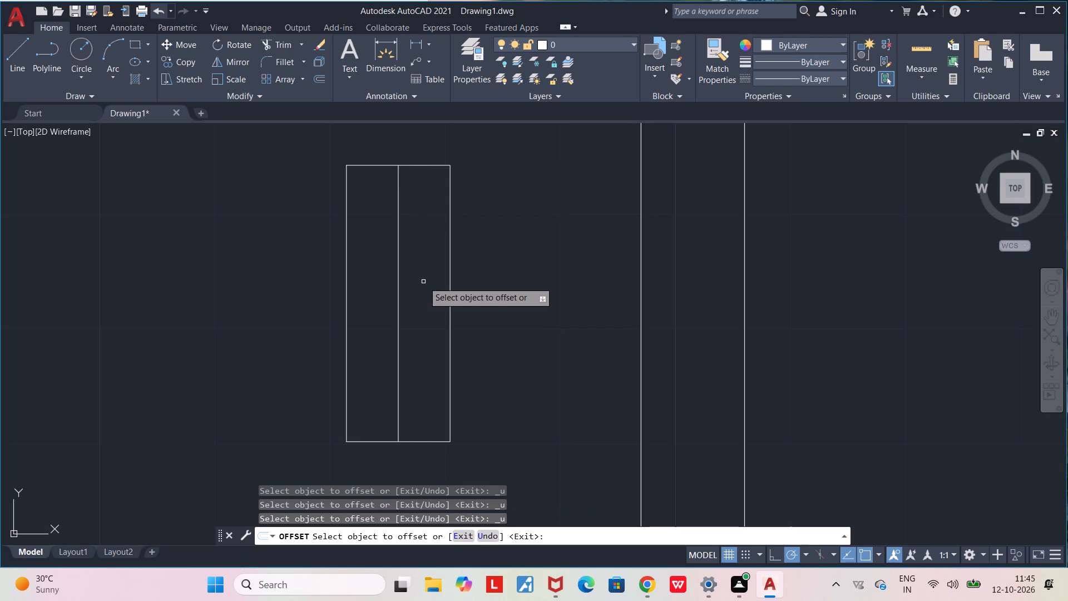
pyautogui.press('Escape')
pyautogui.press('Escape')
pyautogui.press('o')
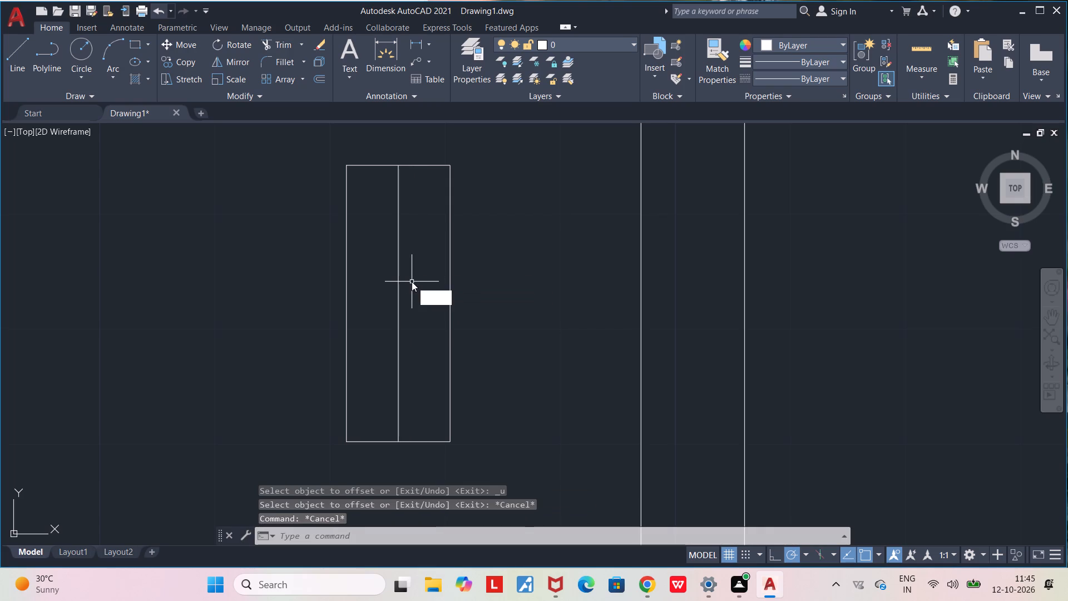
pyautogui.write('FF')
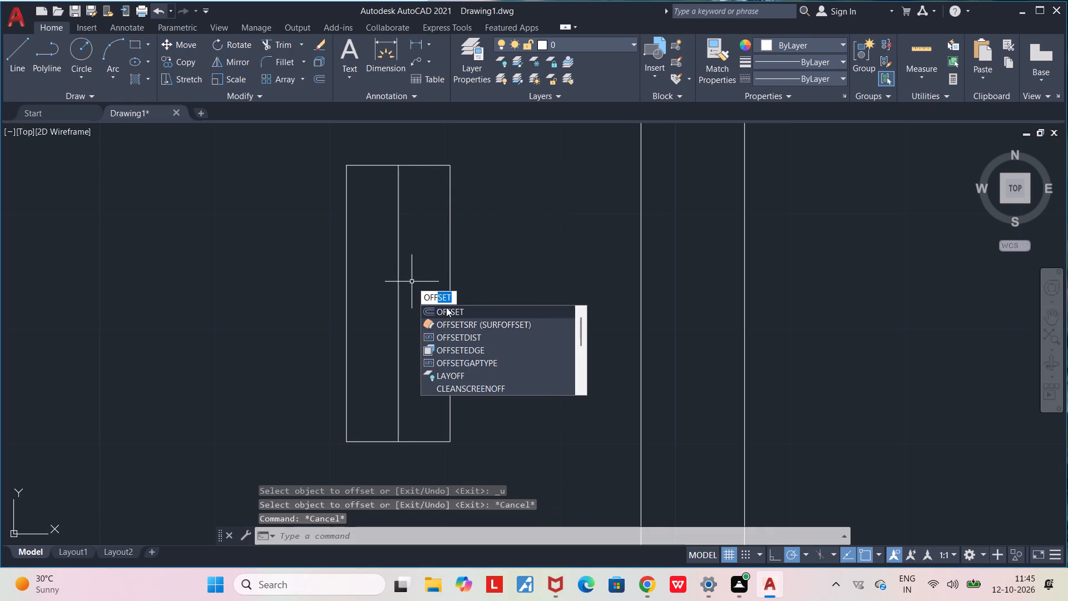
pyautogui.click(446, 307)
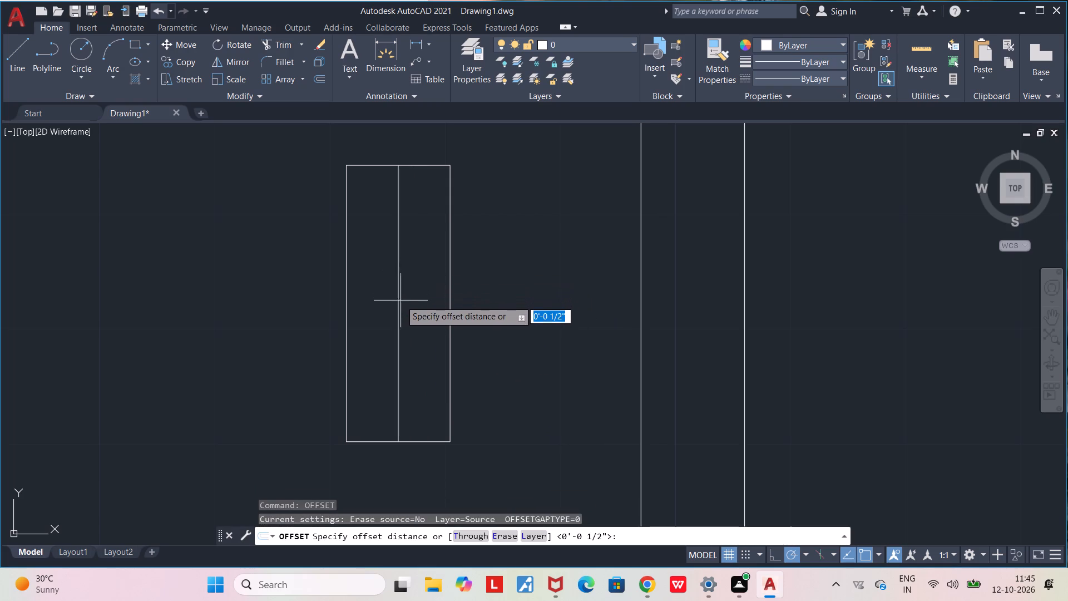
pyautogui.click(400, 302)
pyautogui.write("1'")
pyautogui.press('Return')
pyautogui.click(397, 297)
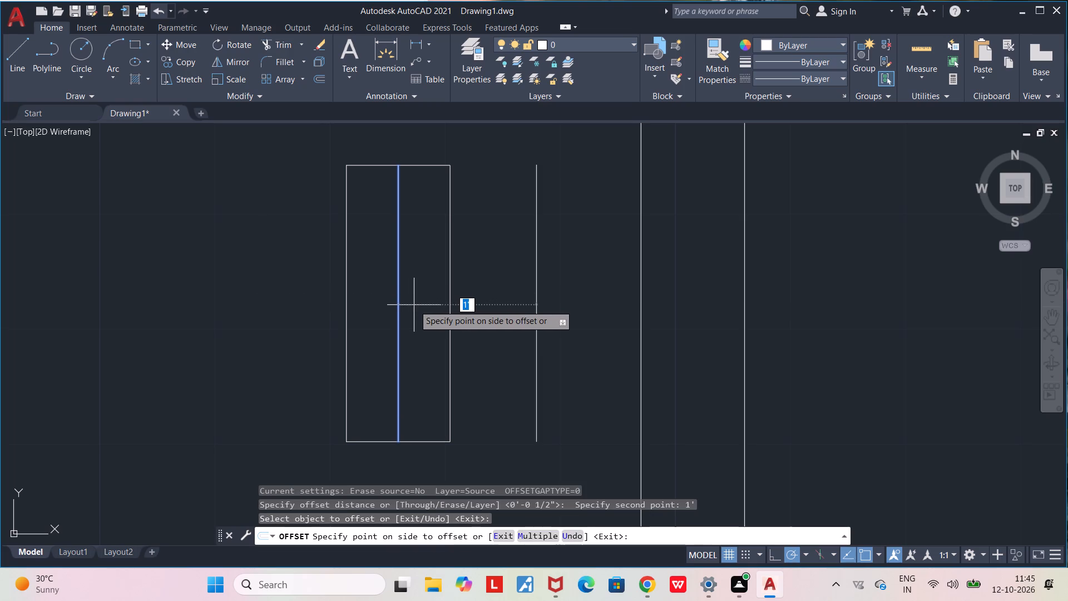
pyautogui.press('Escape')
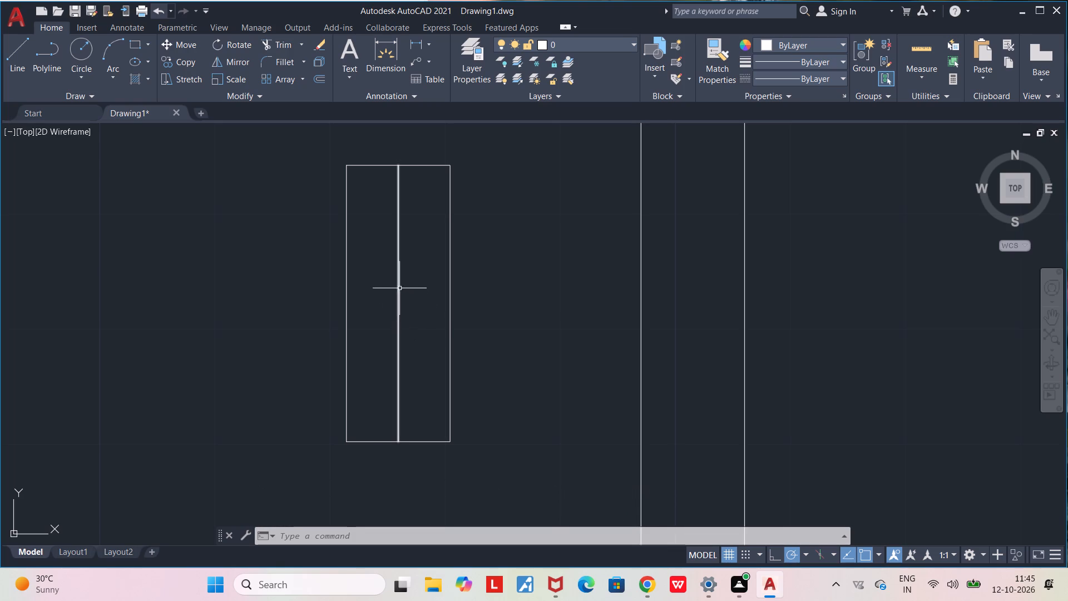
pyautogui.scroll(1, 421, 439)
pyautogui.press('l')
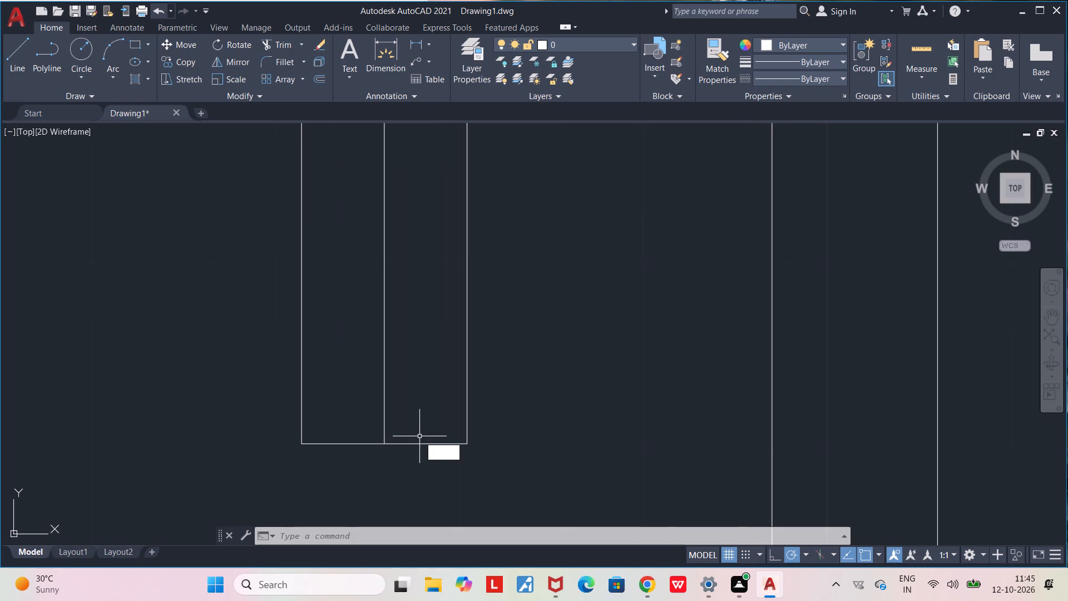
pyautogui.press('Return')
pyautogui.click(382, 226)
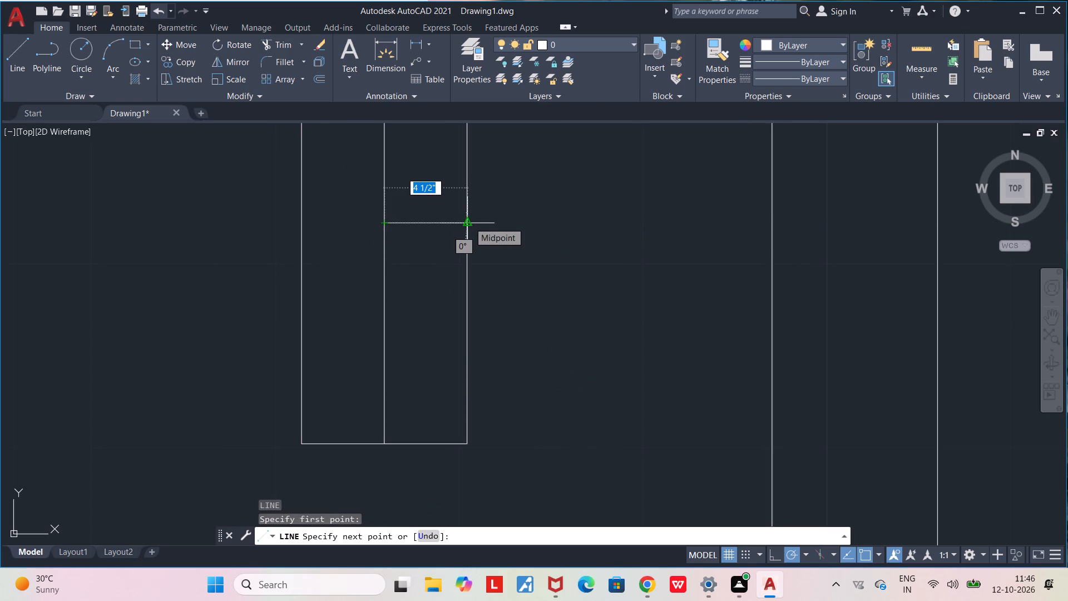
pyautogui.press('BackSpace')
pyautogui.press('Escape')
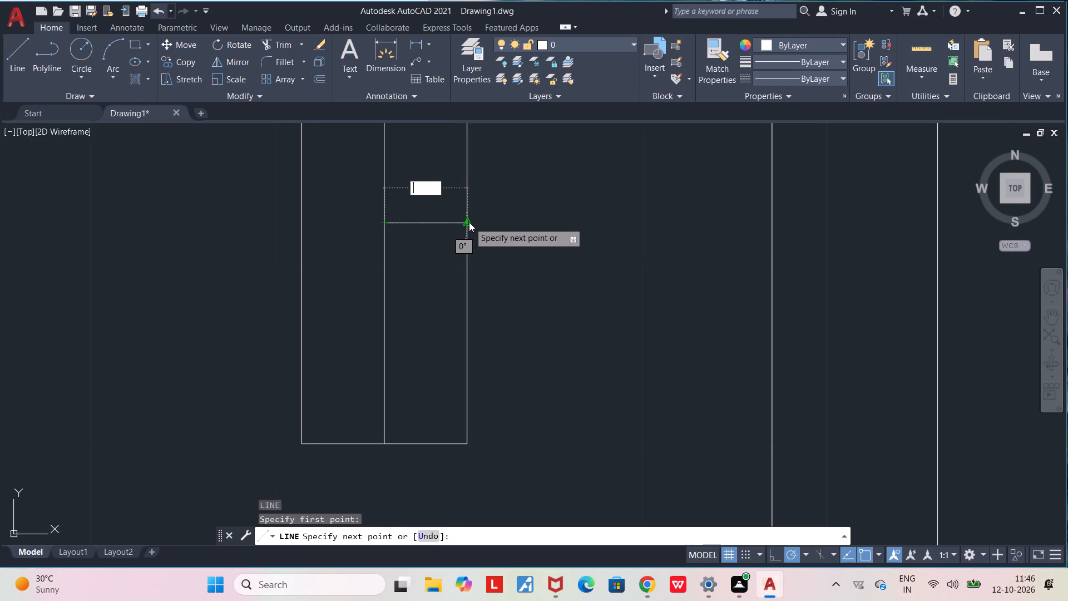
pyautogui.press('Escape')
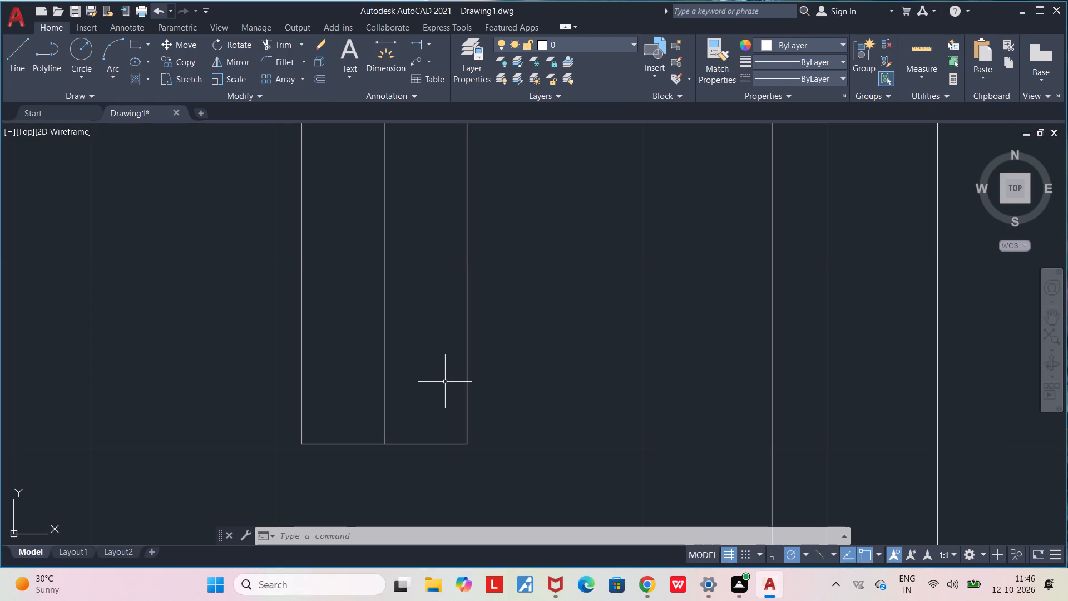
# Draw a horizontal line in four consecutive segments from the midpoint of the rectangle's centre line to the midpoint of its right edge.
pyautogui.press('l')
pyautogui.press('Return')
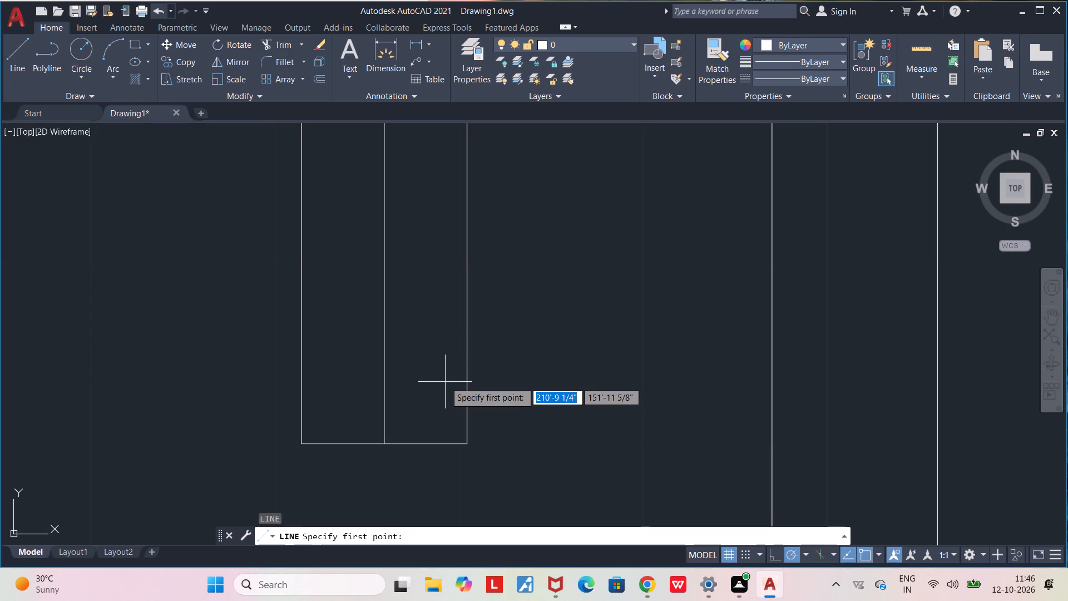
pyautogui.click(385, 224)
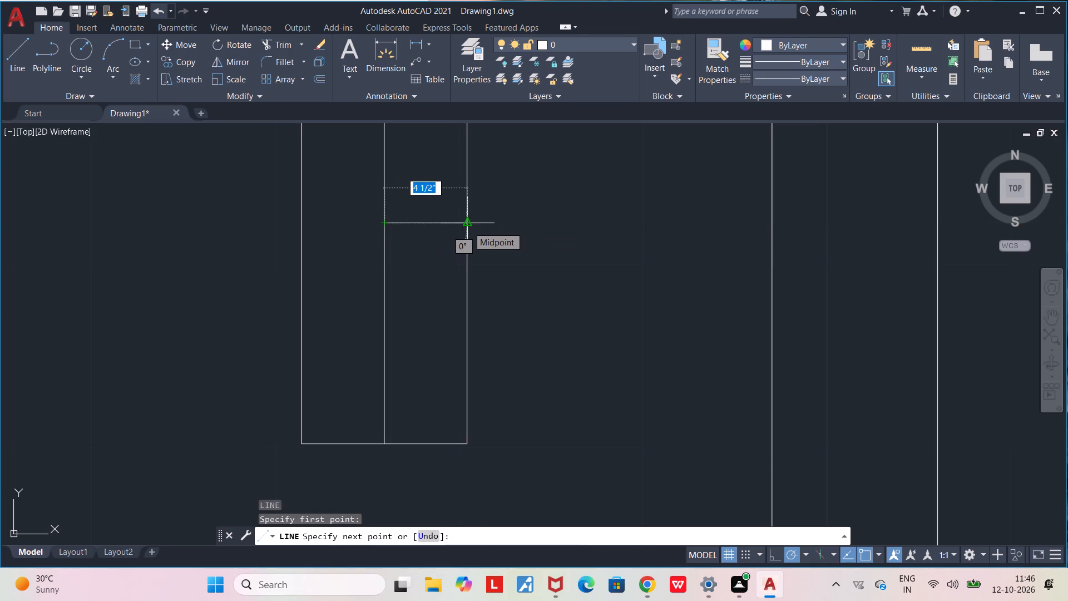
pyautogui.click(403, 220)
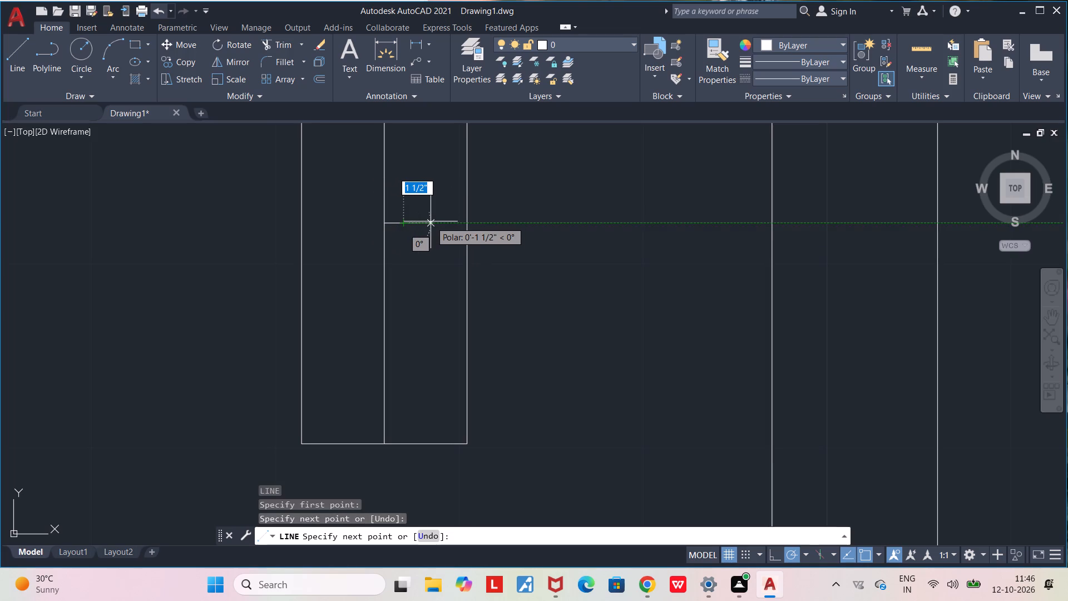
pyautogui.click(428, 220)
pyautogui.click(454, 220)
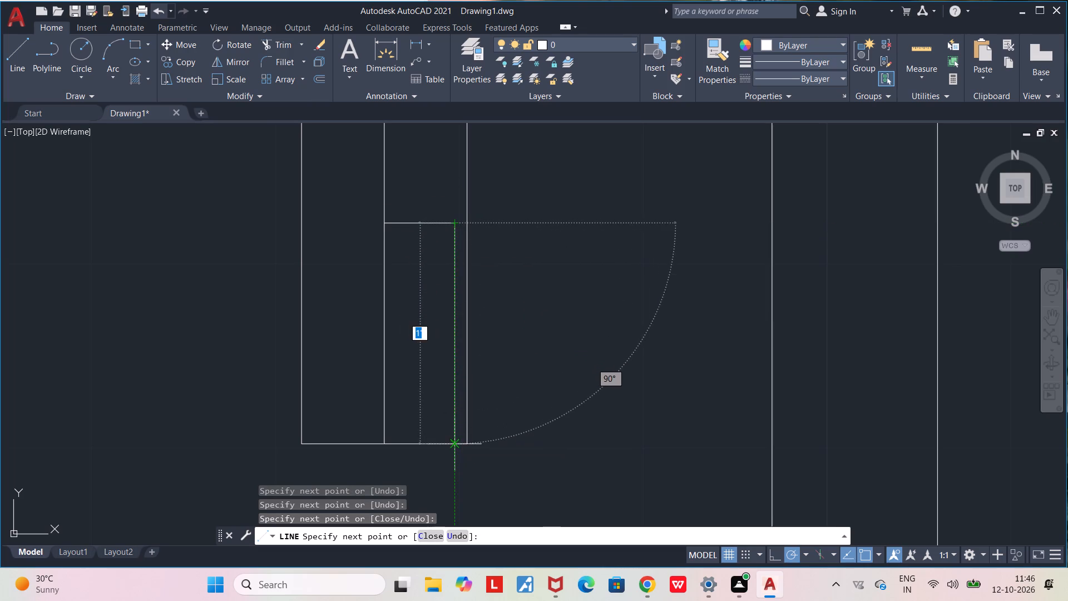
pyautogui.click(468, 226)
pyautogui.press('Escape')
pyautogui.press('Escape')
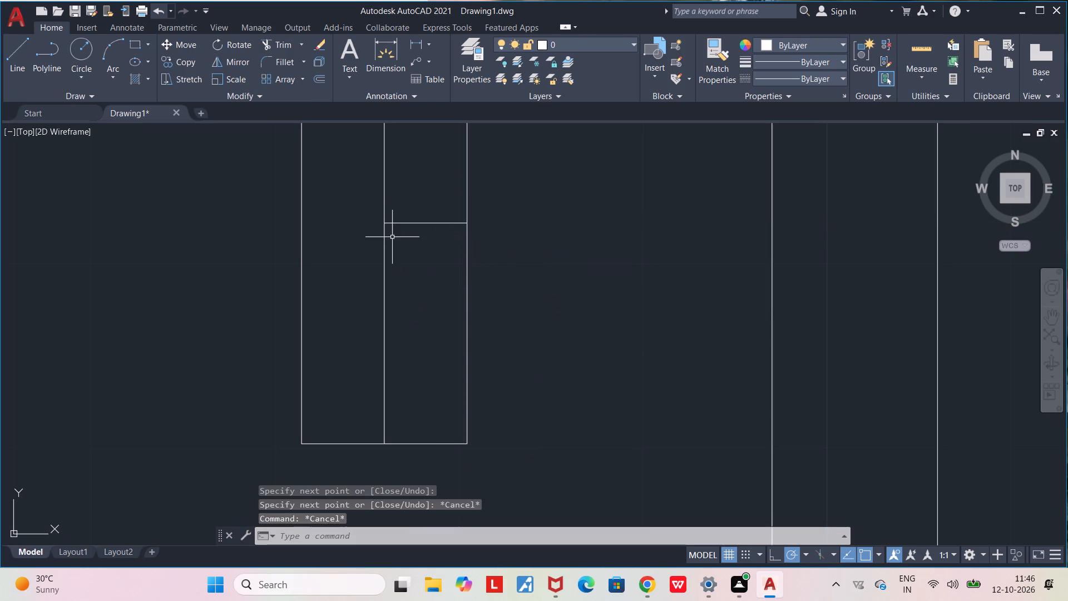
# Draw a vertical line from the end of the horizontal line's first segment up to the rectangle's top edge.
pyautogui.moveTo(418, 354); pyautogui.dragTo(421, 368, button='middle')
pyautogui.scroll(-3, 421, 368)
pyautogui.scroll(3, 420, 345)
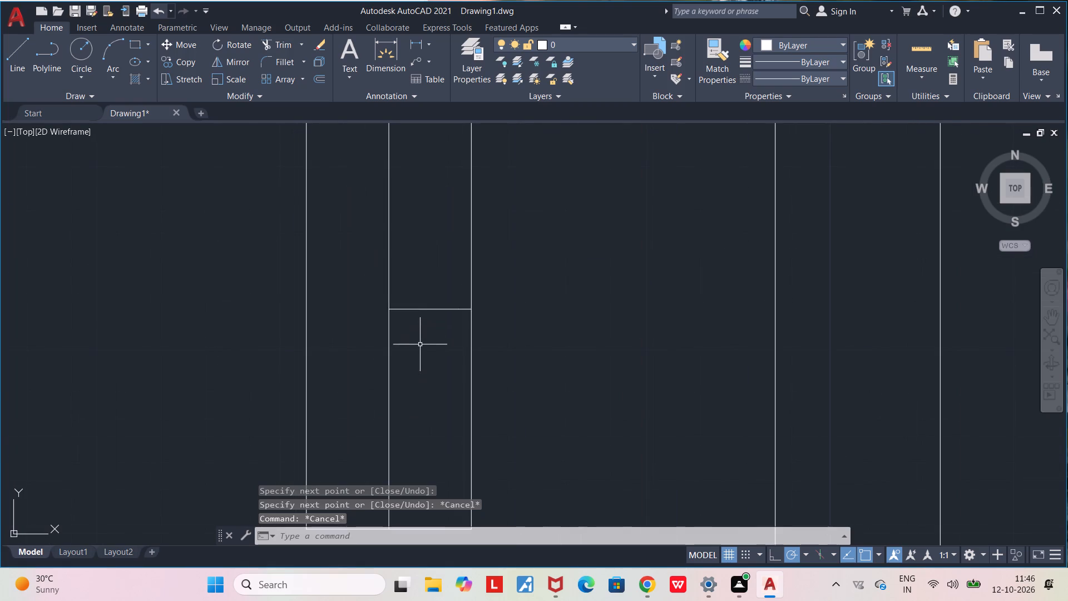
pyautogui.press('l')
pyautogui.press('Return')
pyautogui.click(410, 312)
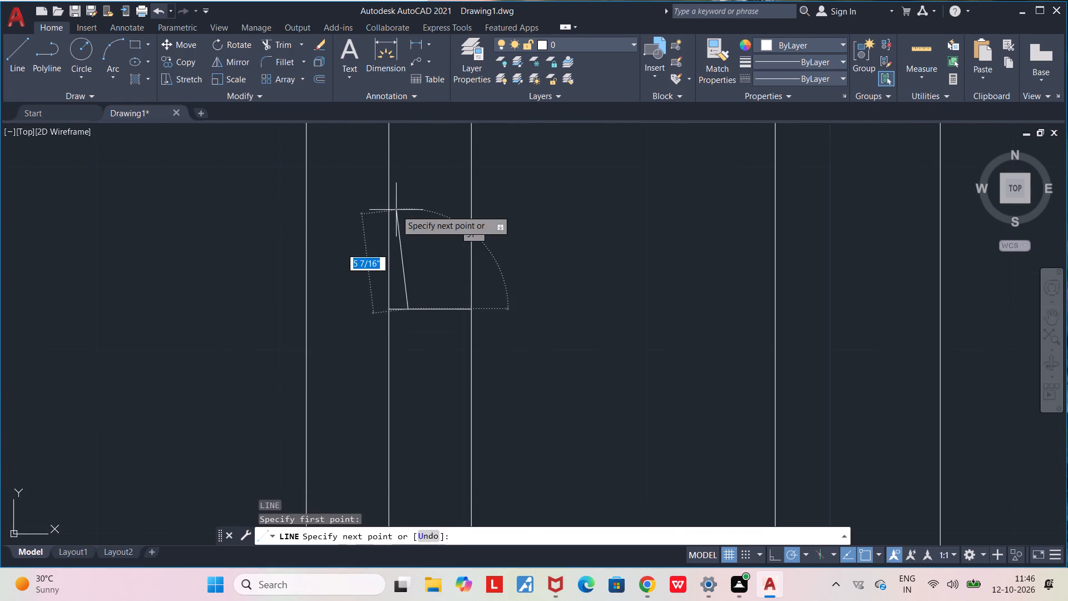
pyautogui.moveTo(403, 220); pyautogui.dragTo(443, 309, button='middle')
pyautogui.scroll(-3, 443, 309)
pyautogui.click(443, 274)
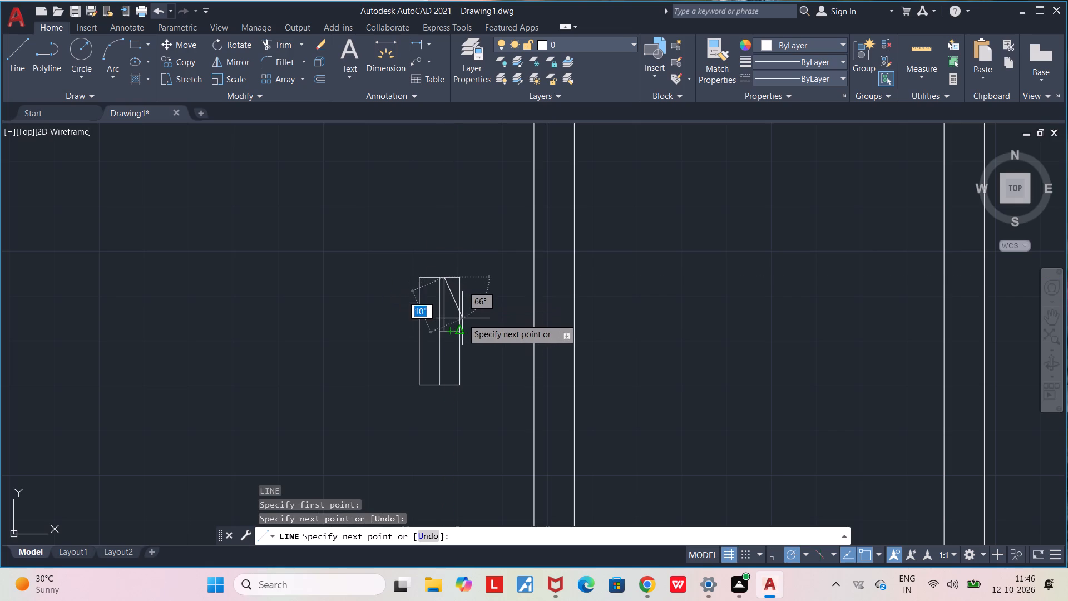
pyautogui.press('Escape')
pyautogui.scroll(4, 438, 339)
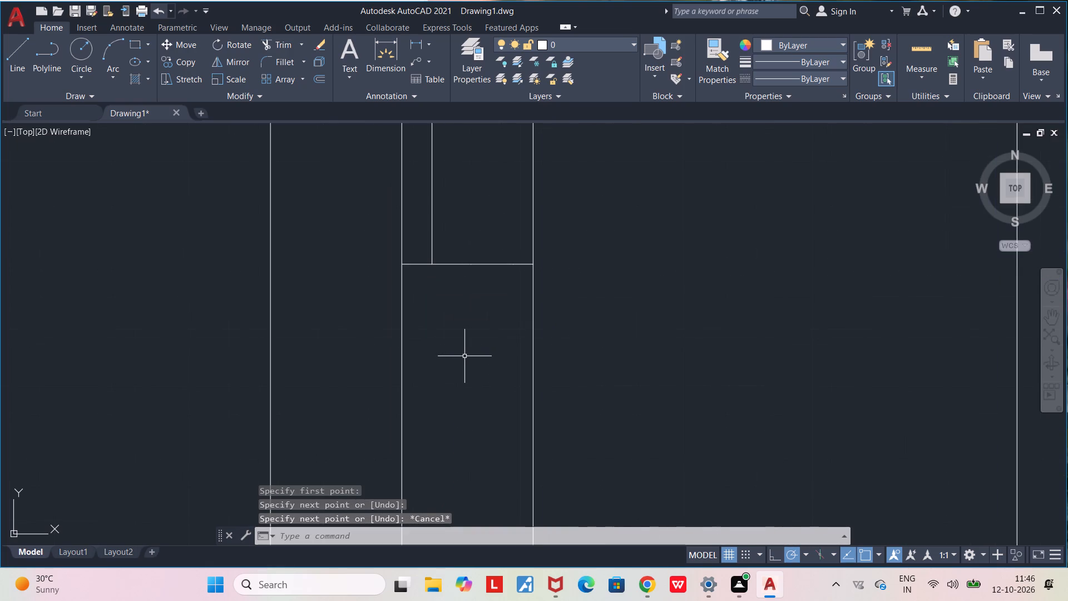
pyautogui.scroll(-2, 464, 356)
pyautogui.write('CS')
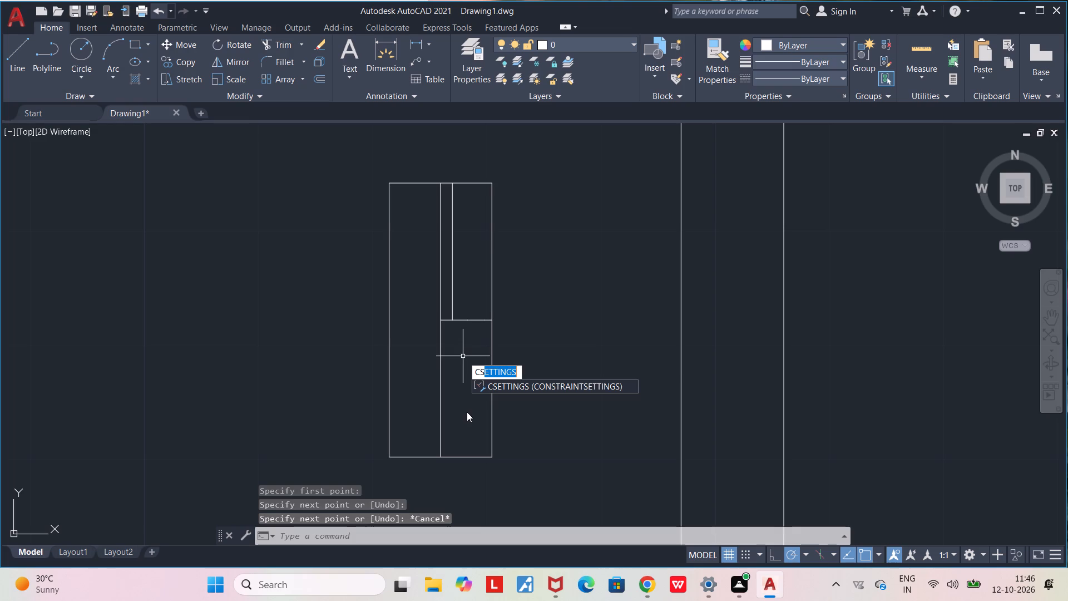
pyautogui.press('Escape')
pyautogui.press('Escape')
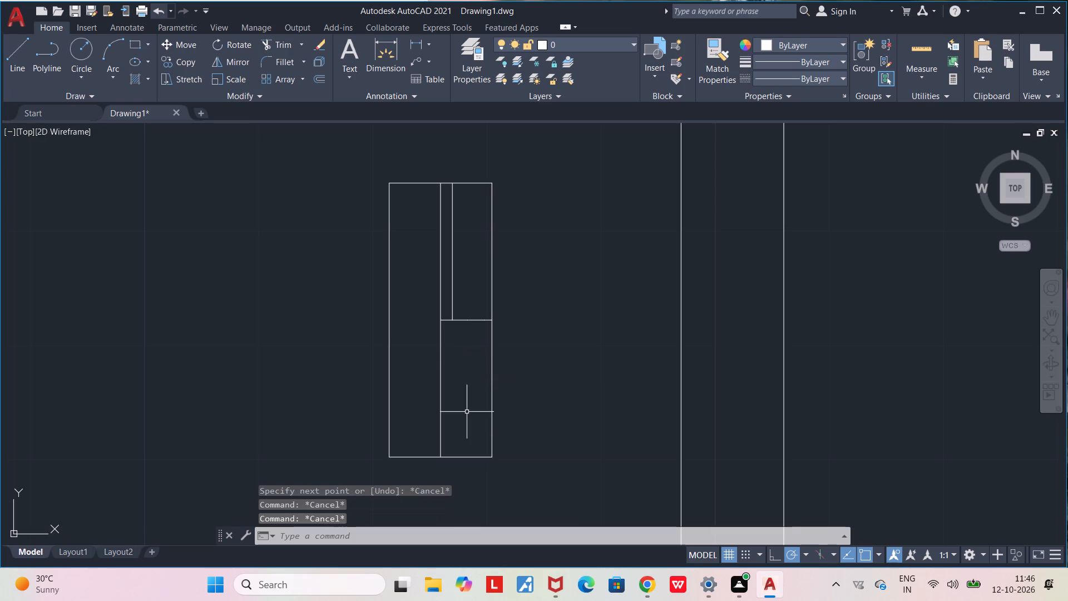
# Draw a vertical line from the end of the horizontal line's first segment down to the rectangle's bottom edge.
pyautogui.press('l')
pyautogui.press('Return')
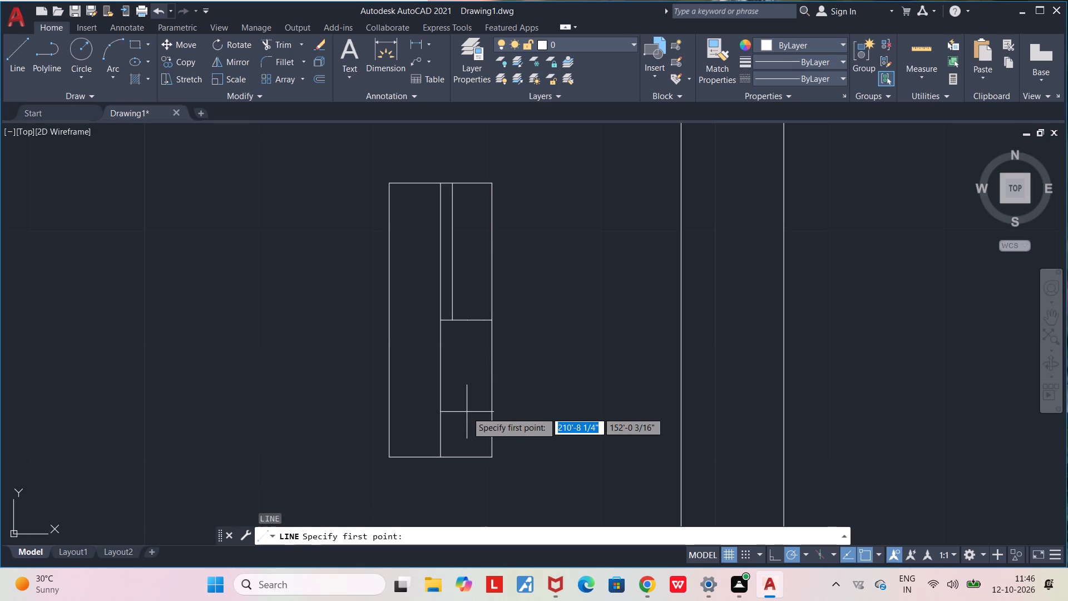
pyautogui.click(455, 321)
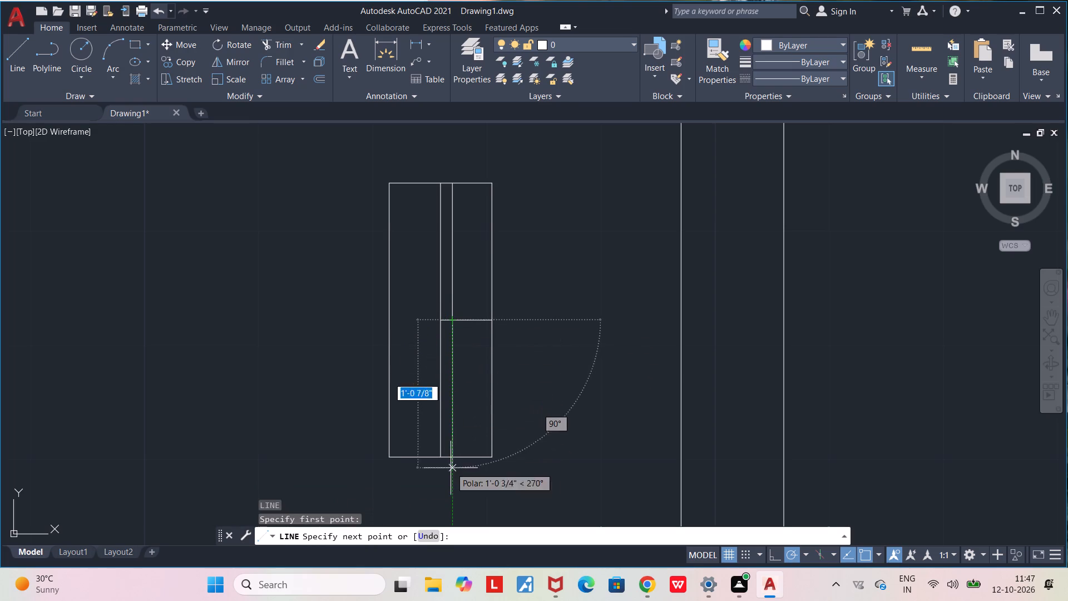
pyautogui.click(451, 456)
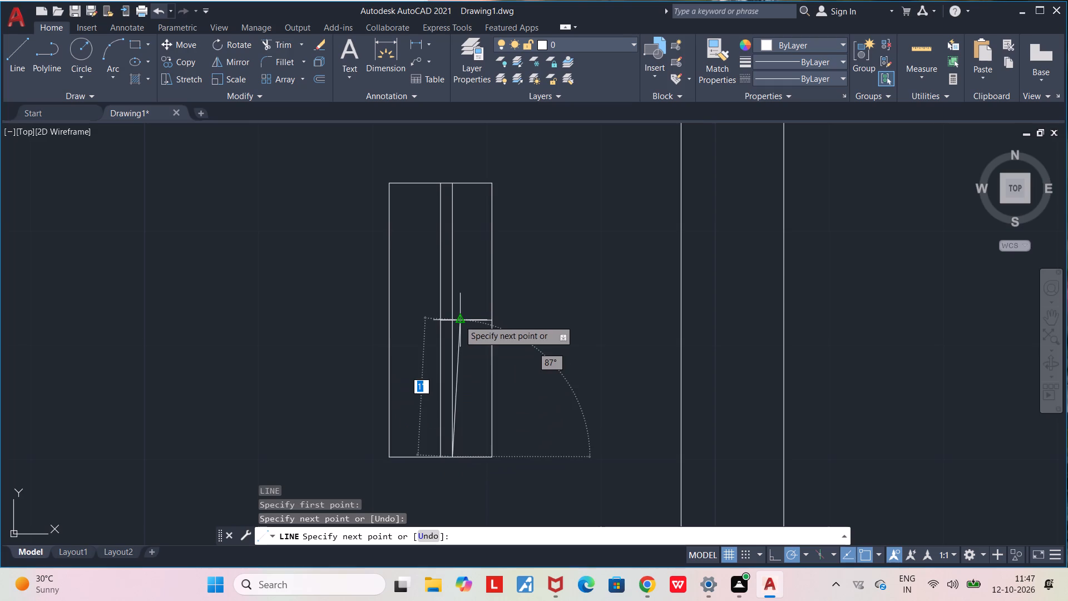
pyautogui.press('Escape')
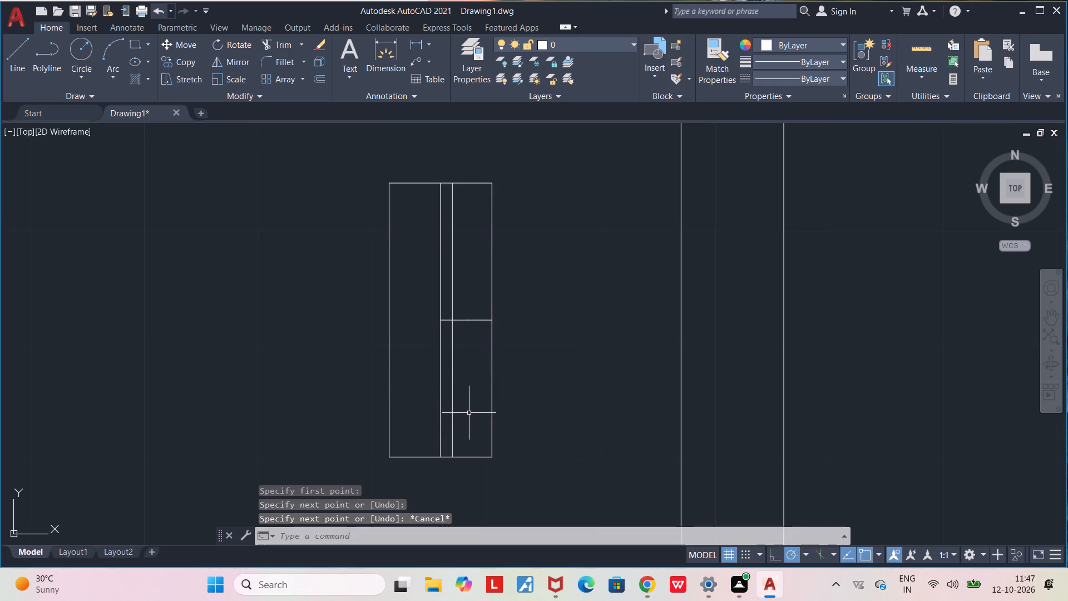
# Draw two vertical lines from the end of the horizontal line's second segment, one to the rectangle's bottom edge and one to its top edge.
pyautogui.press('l')
pyautogui.press('Return')
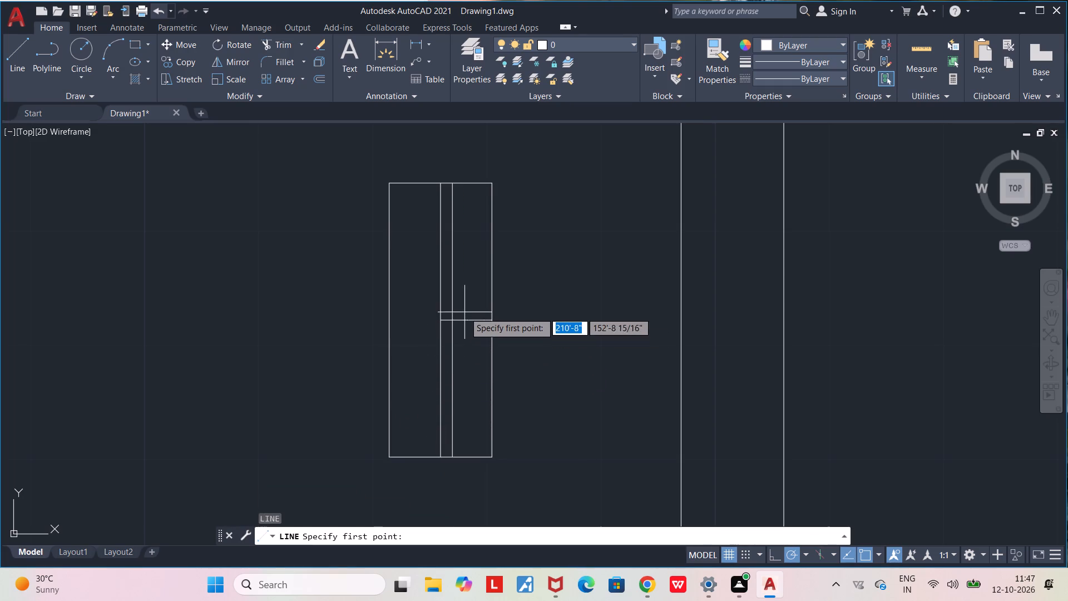
pyautogui.click(464, 324)
pyautogui.click(469, 452)
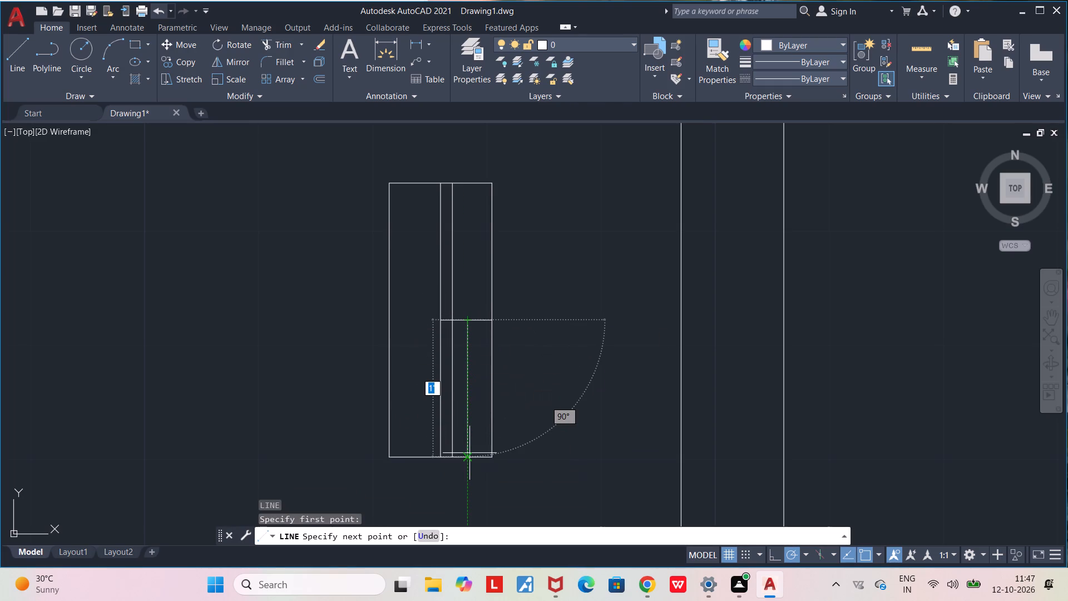
pyautogui.press('Escape')
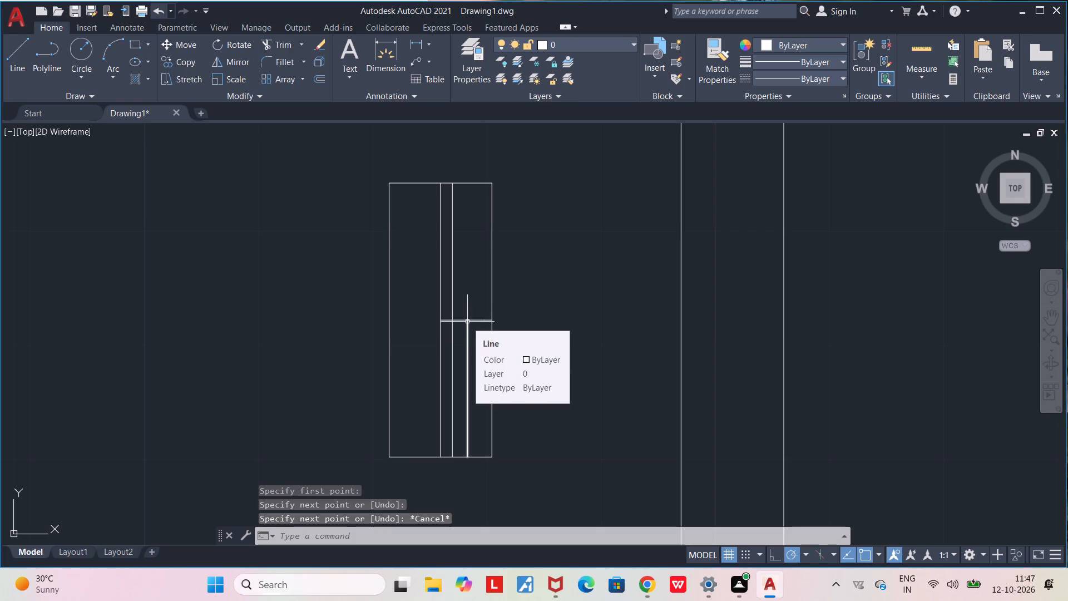
pyautogui.press('l')
pyautogui.press('Return')
pyautogui.click(467, 322)
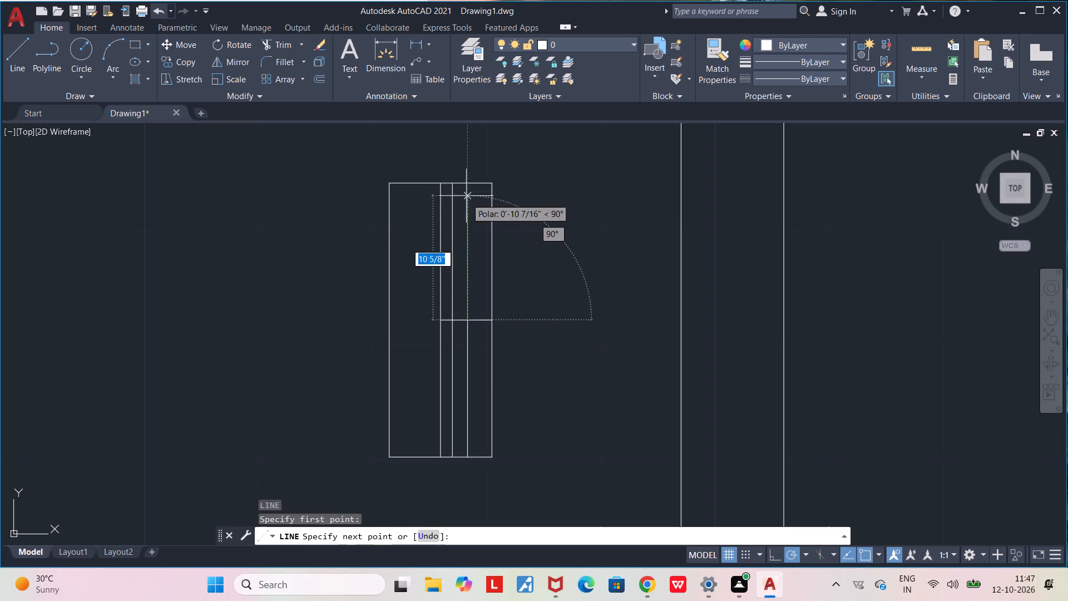
pyautogui.click(466, 186)
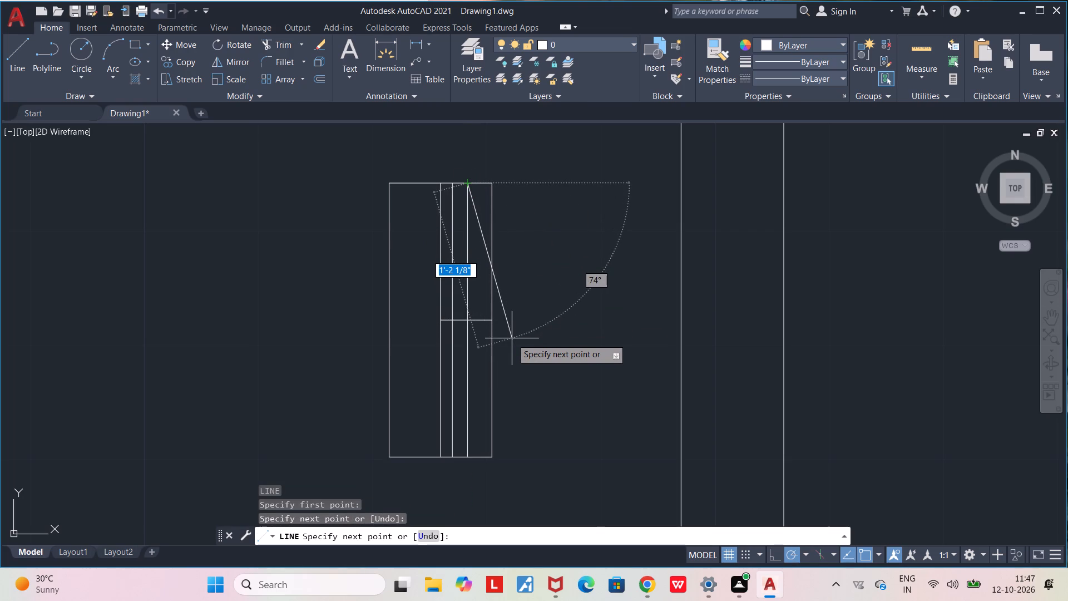
pyautogui.press('Escape')
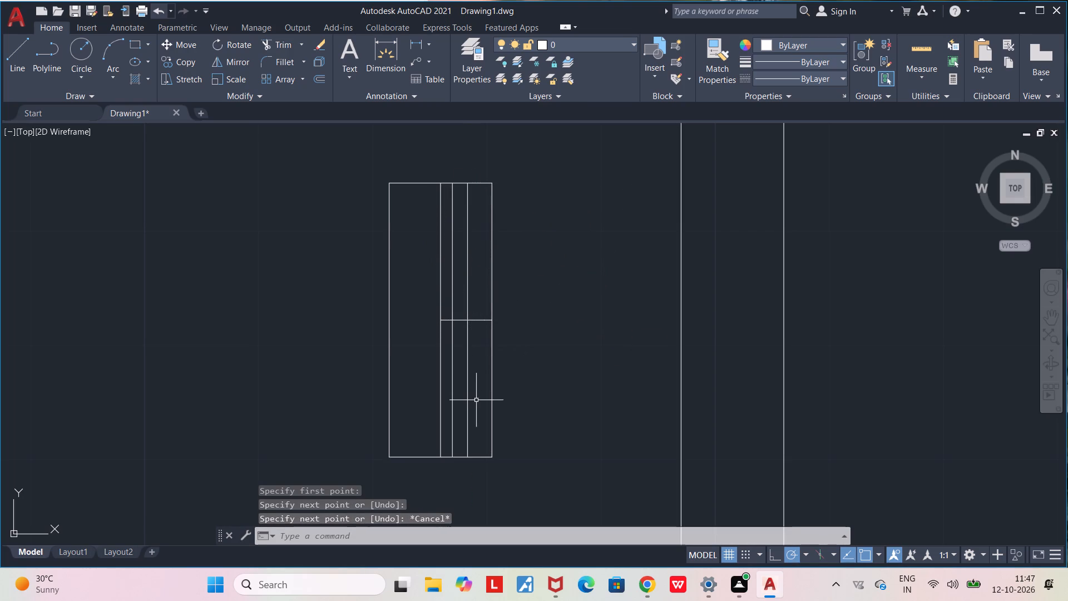
# Draw a vertical line from the midpoint of the horizontal line's third segment down to the bottom edge, continuing back up to the rectangle's top edge.
pyautogui.press('l')
pyautogui.press('Return')
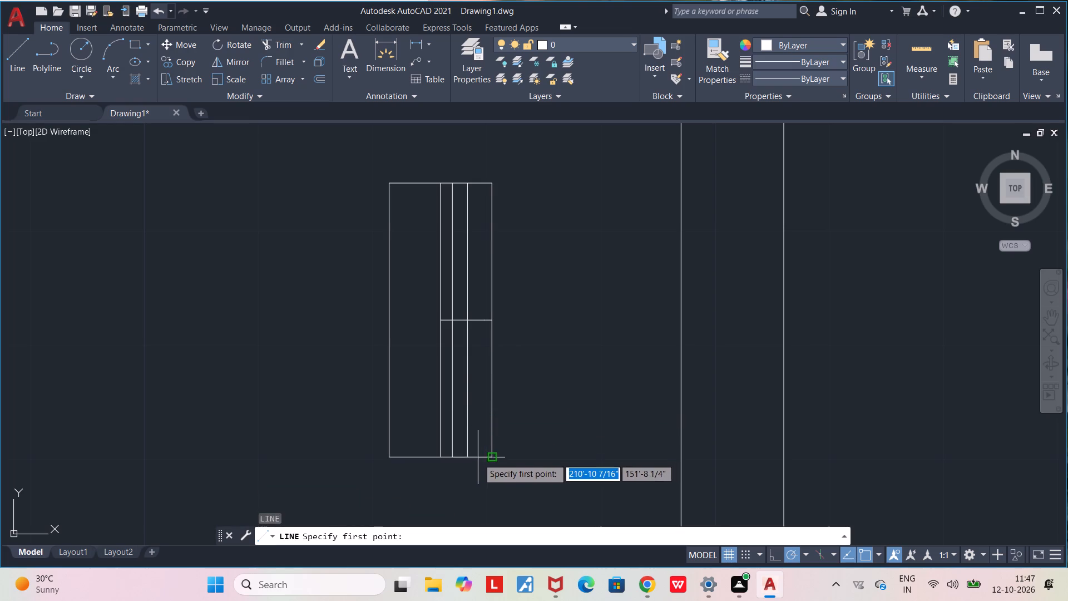
pyautogui.click(478, 320)
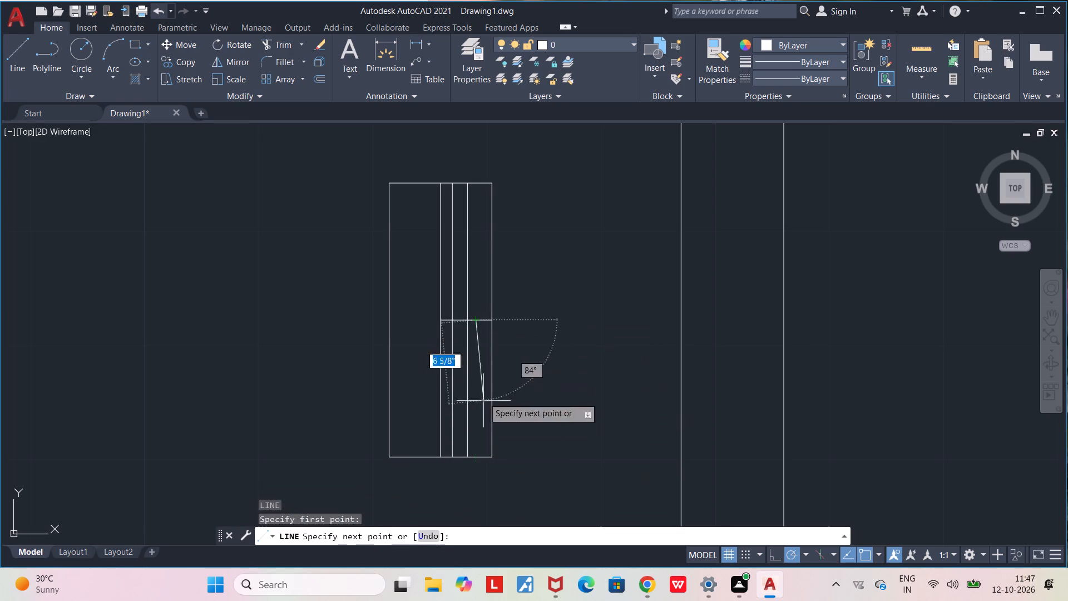
pyautogui.click(480, 457)
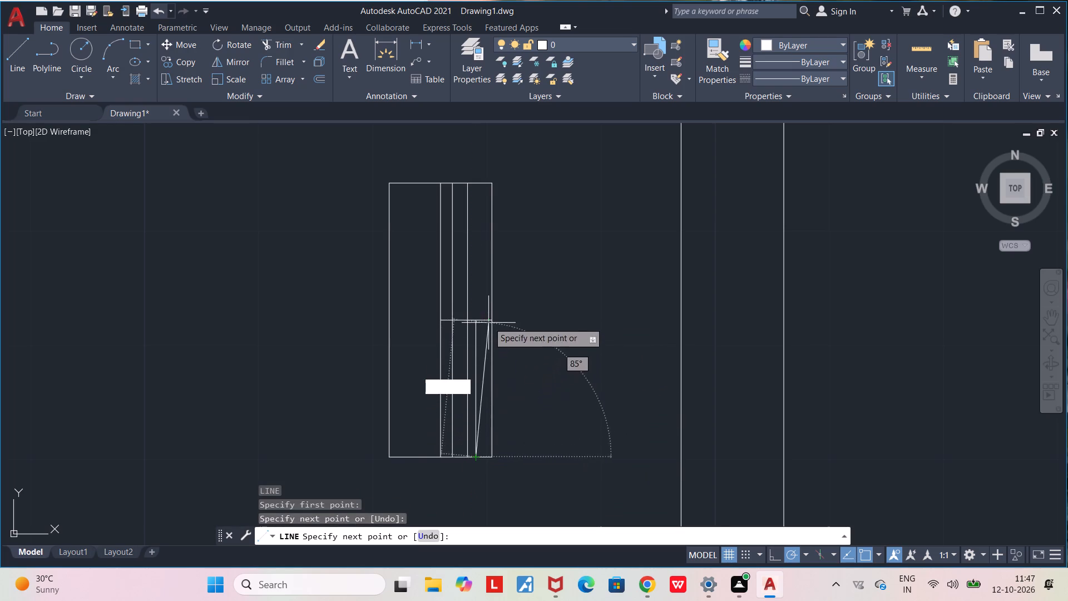
pyautogui.click(478, 184)
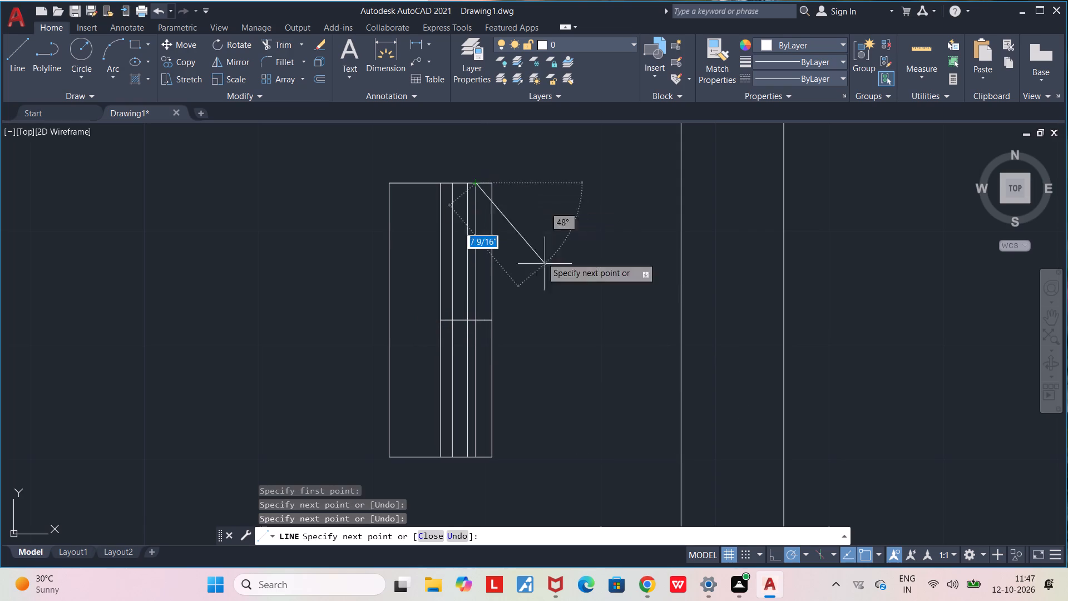
pyautogui.press('Escape')
pyautogui.press('Escape')
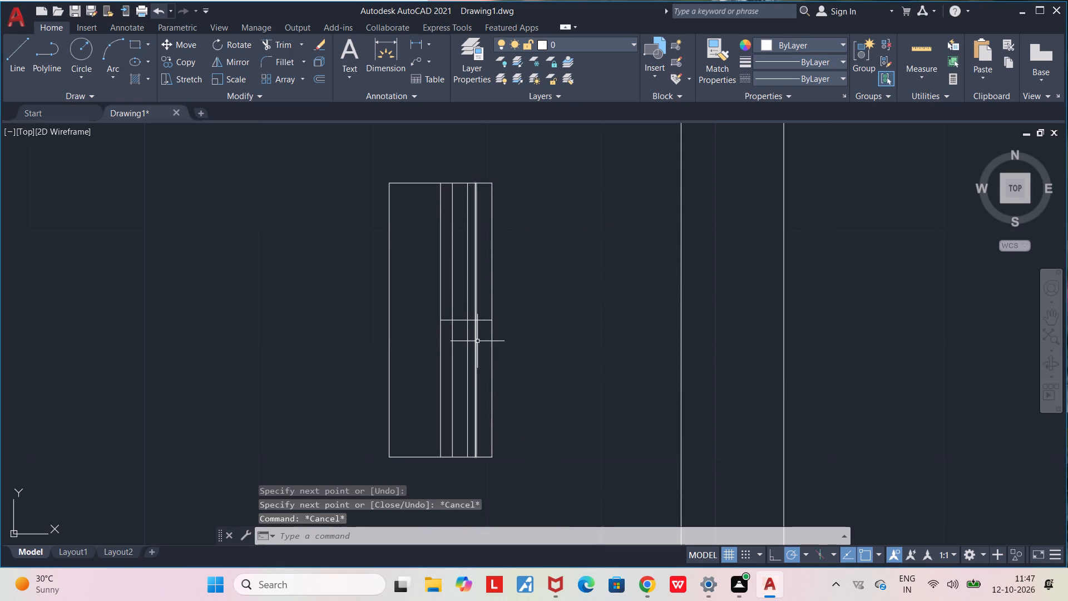
# Erase the two overlapping vertical lines running through the midpoint of the horizontal line's third segment inside the rectangle.
pyautogui.click(476, 341)
pyautogui.press('Delete')
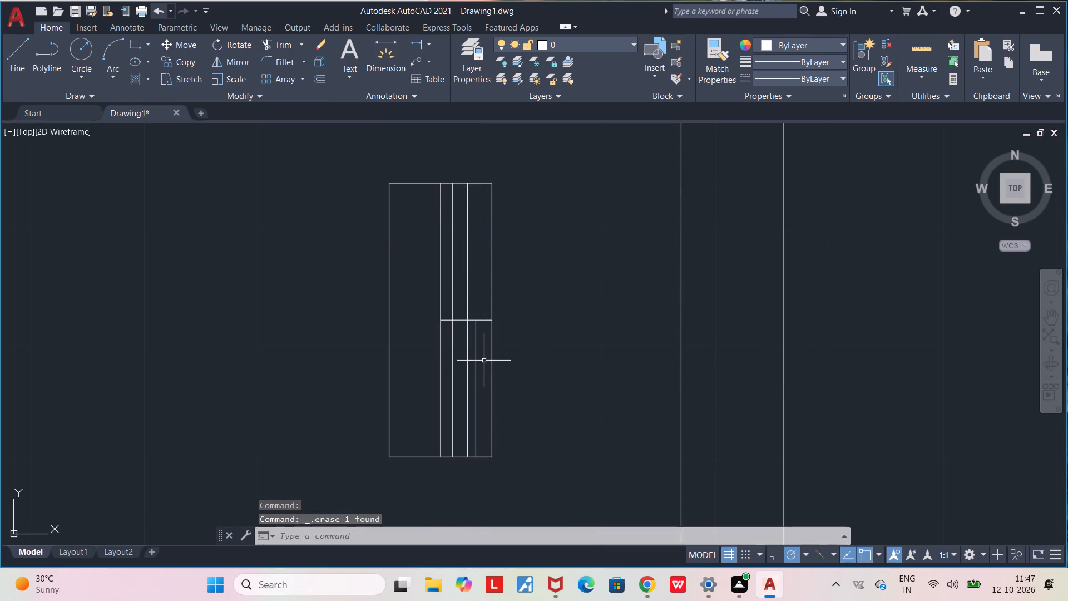
pyautogui.click(477, 364)
pyautogui.press('Delete')
# Erase all segments of the short horizontal line between the rectangle's vertical centre line and its right edge.
pyautogui.scroll(3, 482, 326)
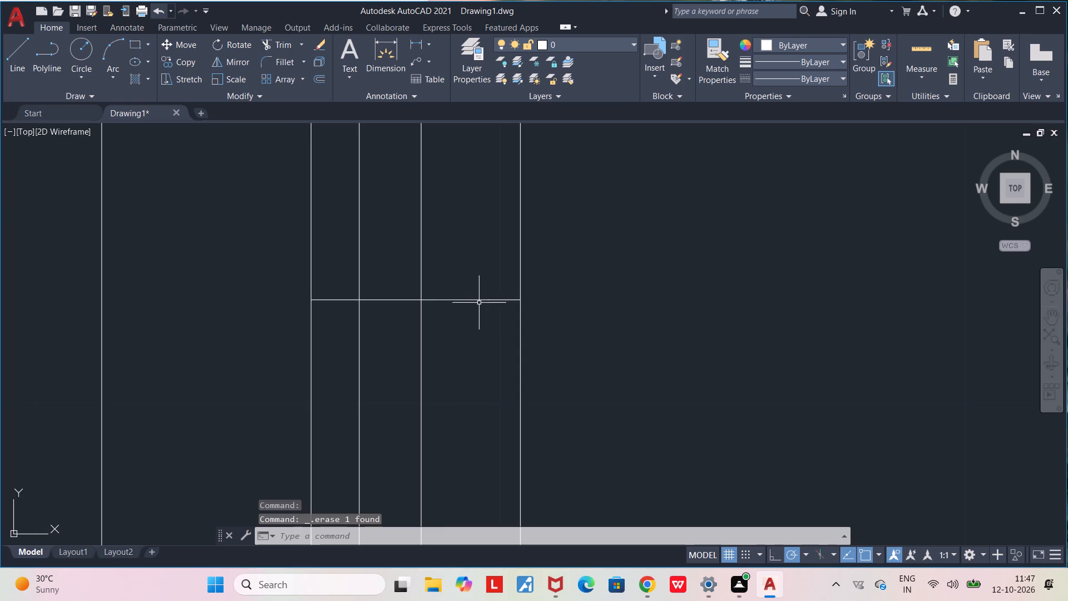
pyautogui.click(474, 299)
pyautogui.press('Delete')
pyautogui.click(496, 298)
pyautogui.press('Delete')
pyautogui.scroll(-2, 483, 321)
pyautogui.click(449, 316)
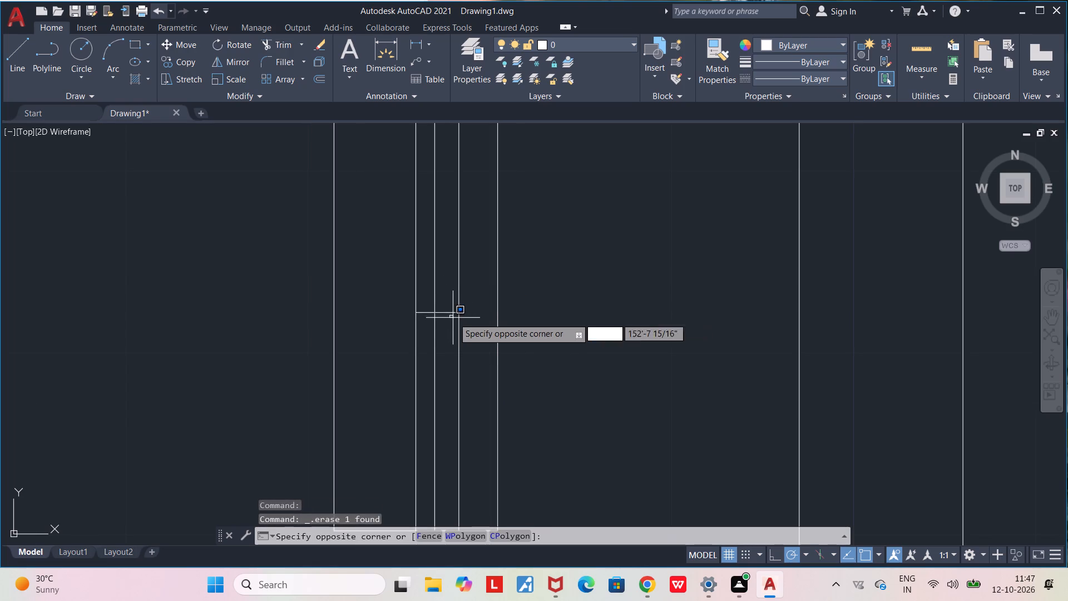
pyautogui.click(447, 313)
pyautogui.press('Delete')
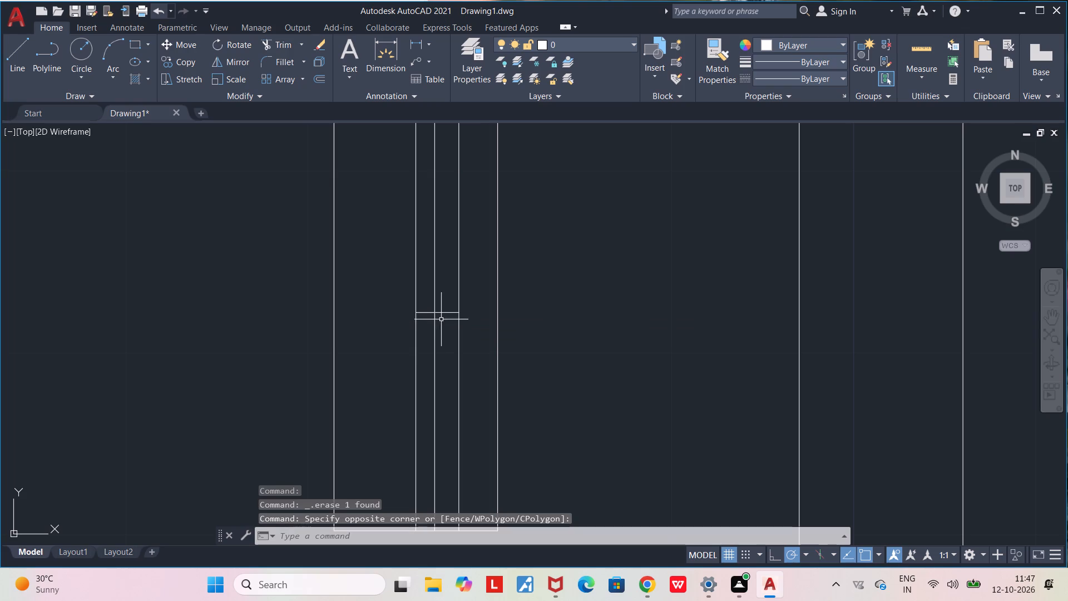
pyautogui.click(443, 312)
pyautogui.press('Delete')
pyautogui.click(428, 313)
pyautogui.press('Delete')
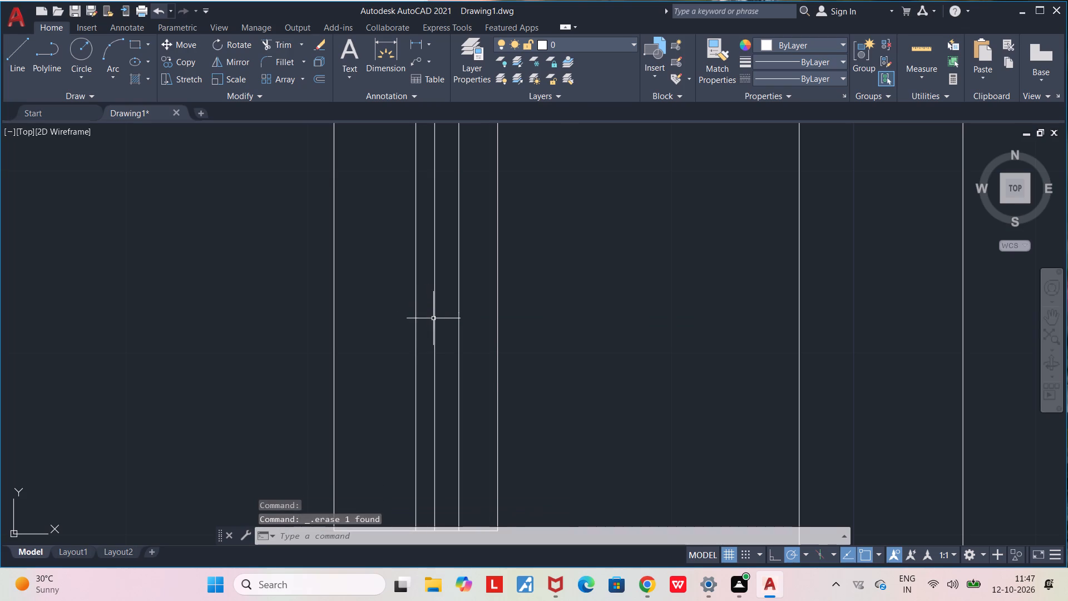
# Erase the remaining vertical lines between the rectangle's centre line and its right edge, keeping only the centre line.
pyautogui.scroll(-3, 472, 386)
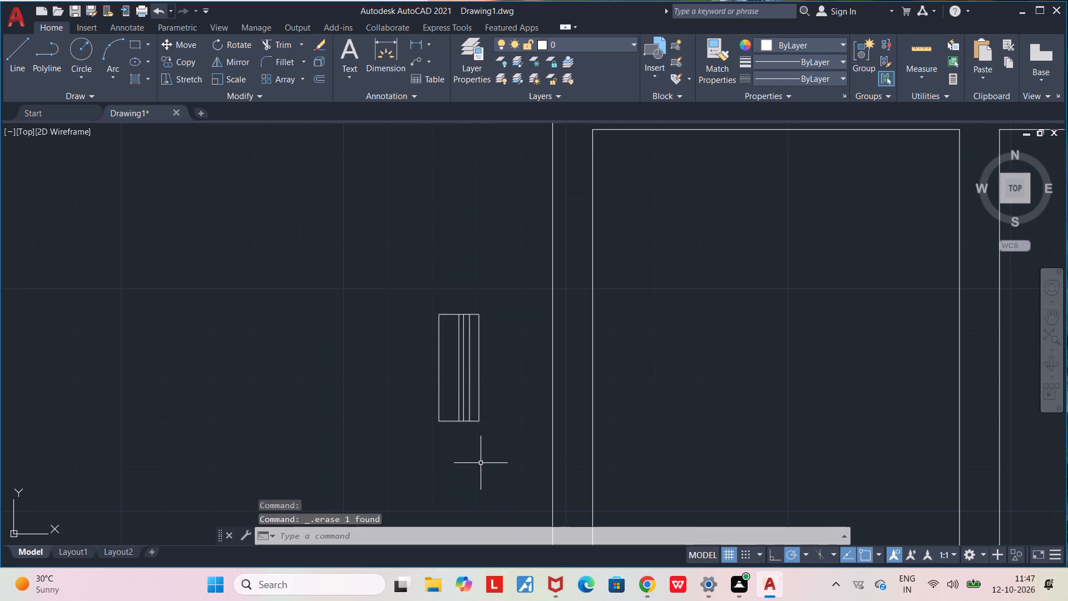
pyautogui.scroll(2, 464, 370)
pyautogui.click(461, 358)
pyautogui.press('Delete')
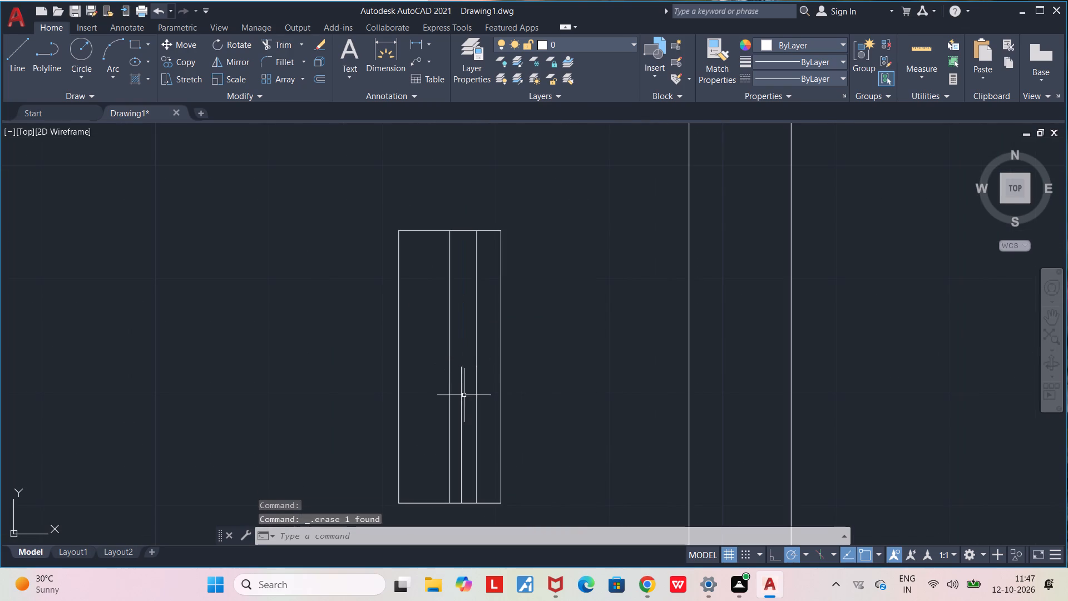
pyautogui.click(458, 393)
pyautogui.click(462, 396)
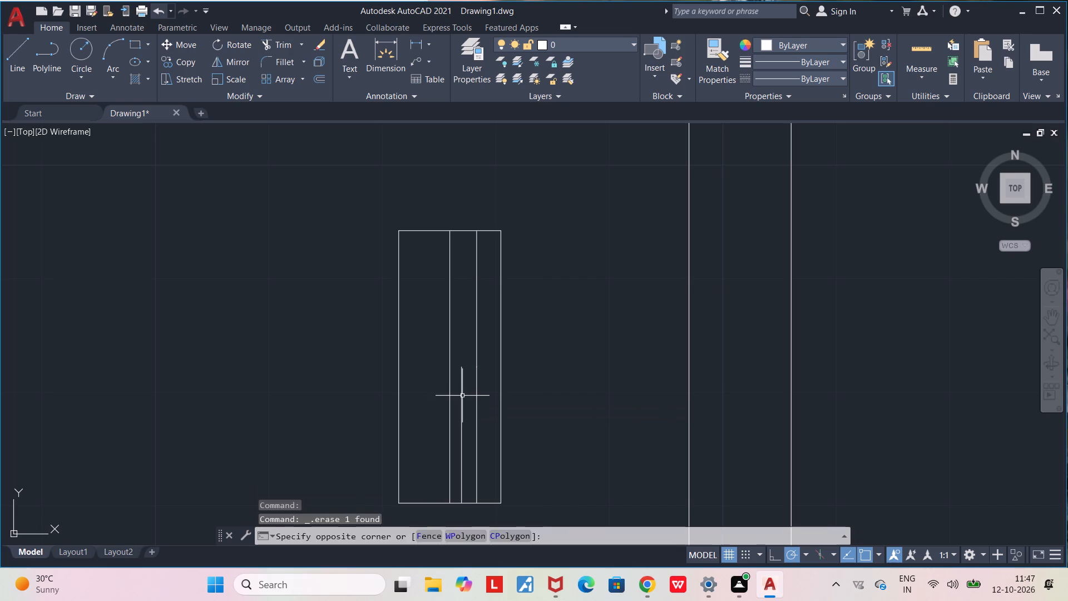
pyautogui.press('Delete')
pyautogui.click(460, 373)
pyautogui.press('Delete')
pyautogui.click(478, 370)
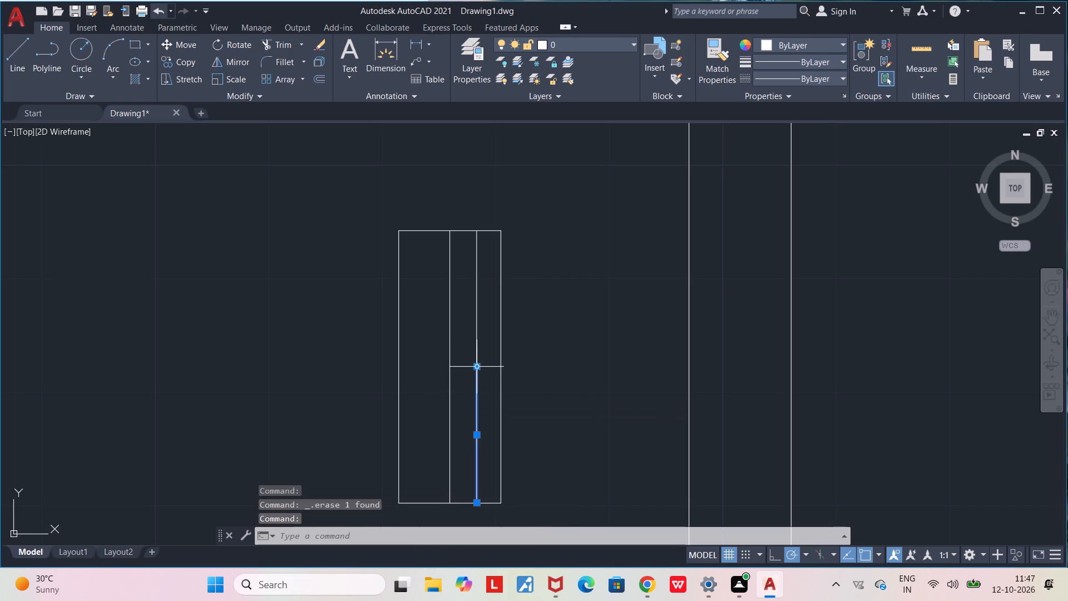
pyautogui.press('Delete')
pyautogui.click(477, 327)
pyautogui.press('Delete')
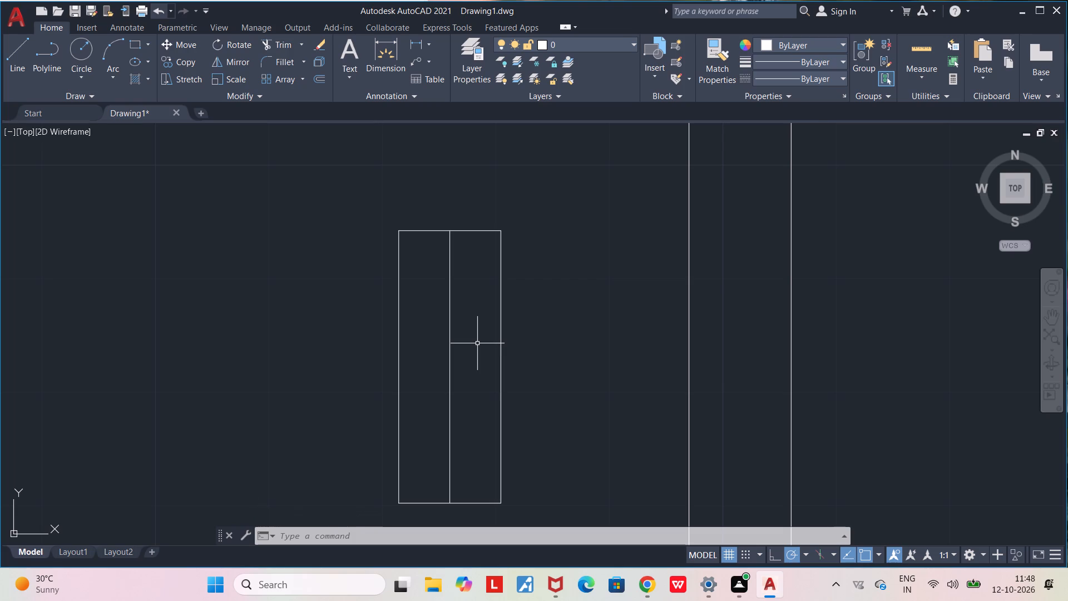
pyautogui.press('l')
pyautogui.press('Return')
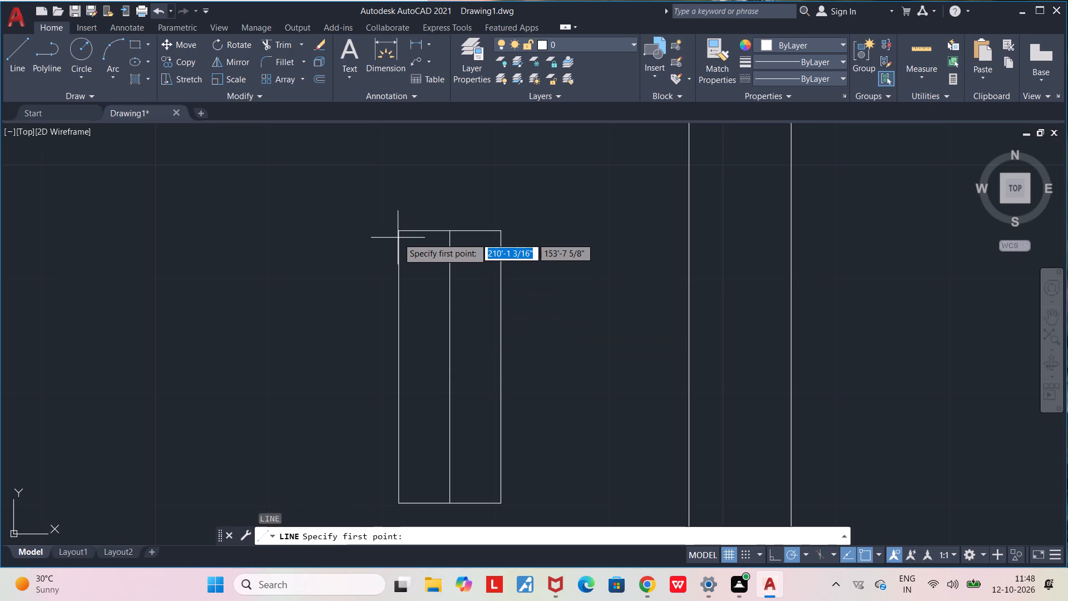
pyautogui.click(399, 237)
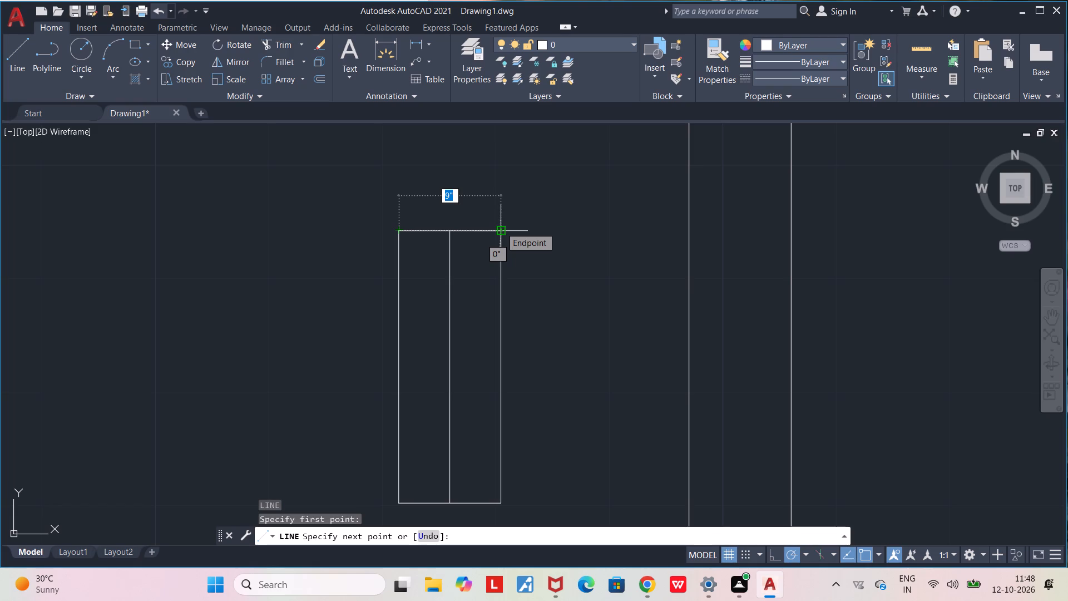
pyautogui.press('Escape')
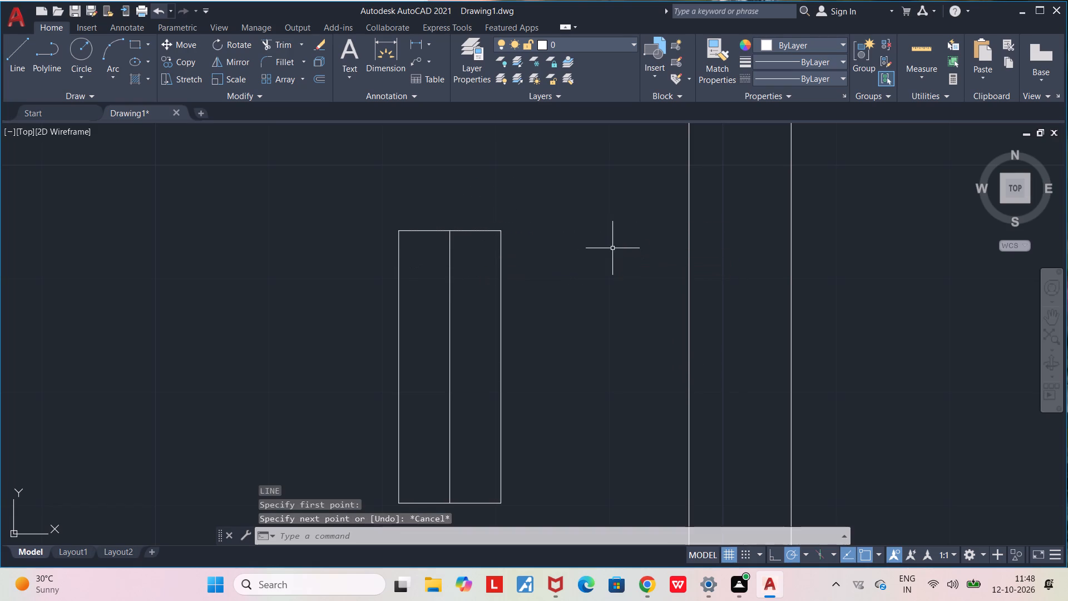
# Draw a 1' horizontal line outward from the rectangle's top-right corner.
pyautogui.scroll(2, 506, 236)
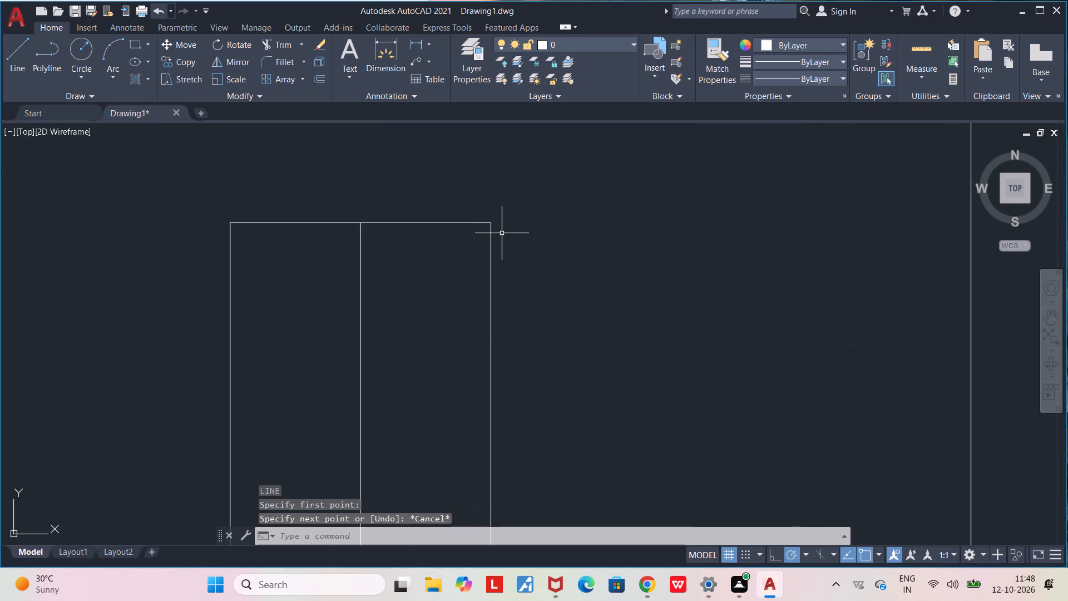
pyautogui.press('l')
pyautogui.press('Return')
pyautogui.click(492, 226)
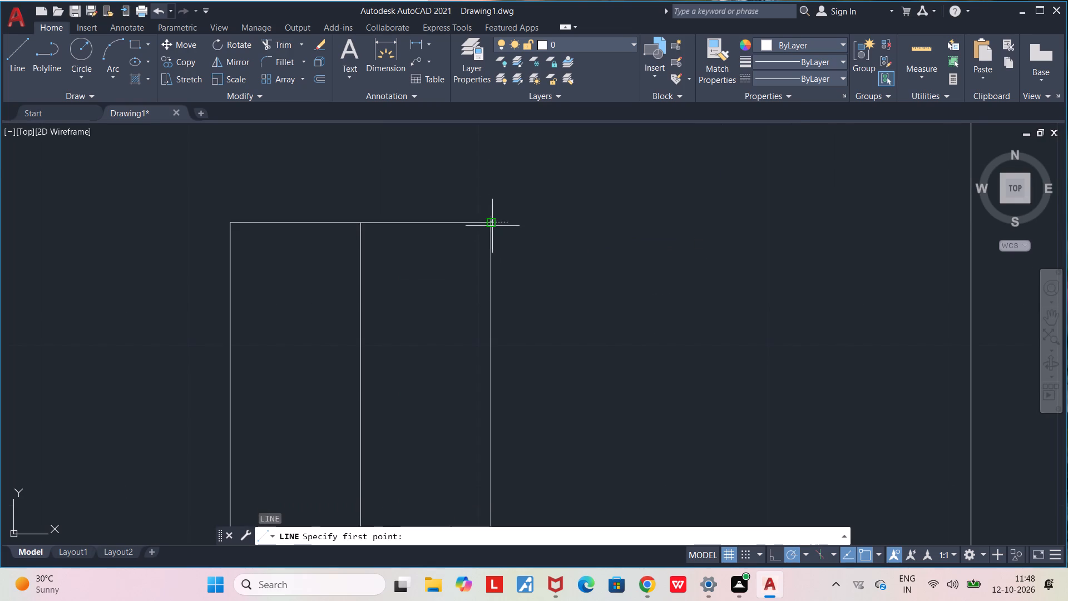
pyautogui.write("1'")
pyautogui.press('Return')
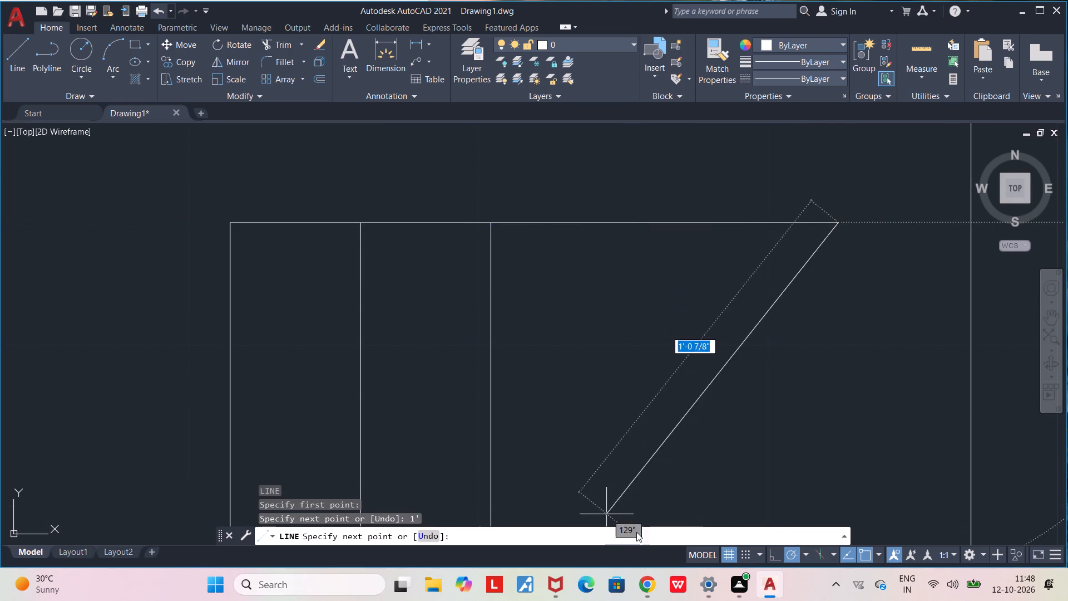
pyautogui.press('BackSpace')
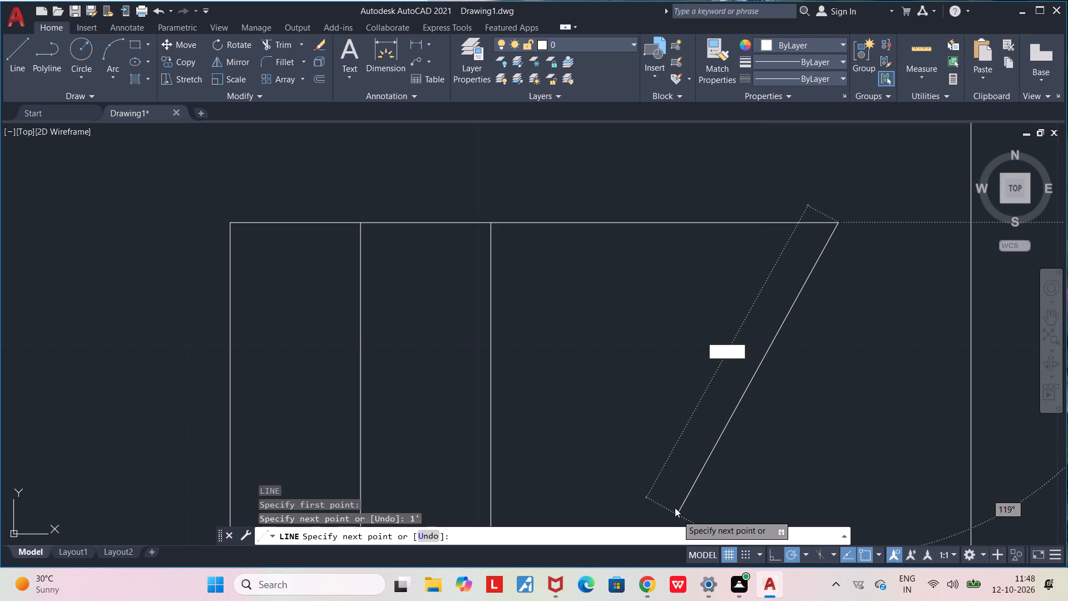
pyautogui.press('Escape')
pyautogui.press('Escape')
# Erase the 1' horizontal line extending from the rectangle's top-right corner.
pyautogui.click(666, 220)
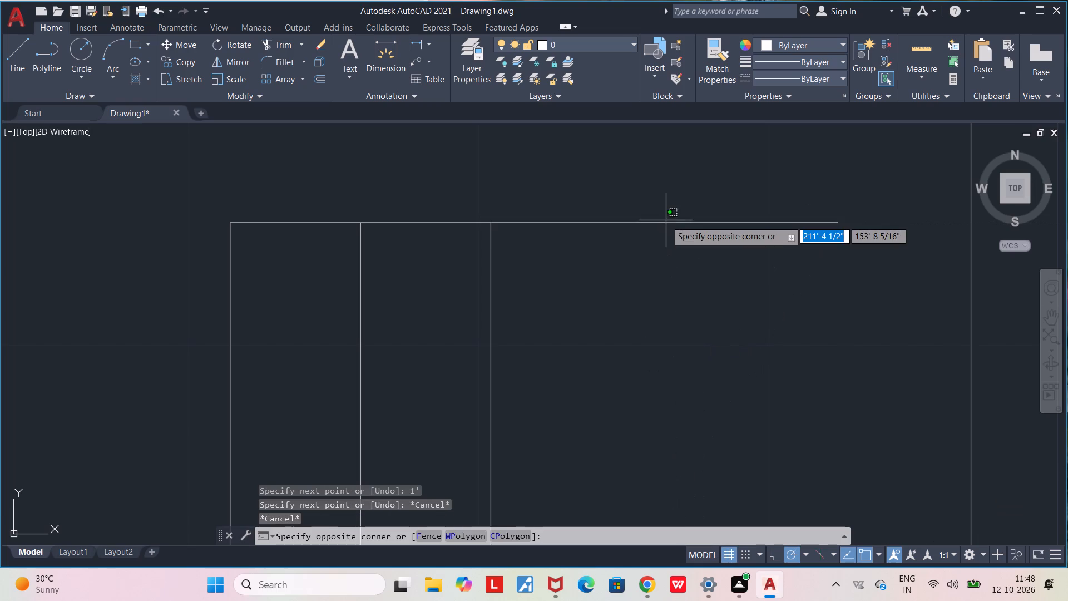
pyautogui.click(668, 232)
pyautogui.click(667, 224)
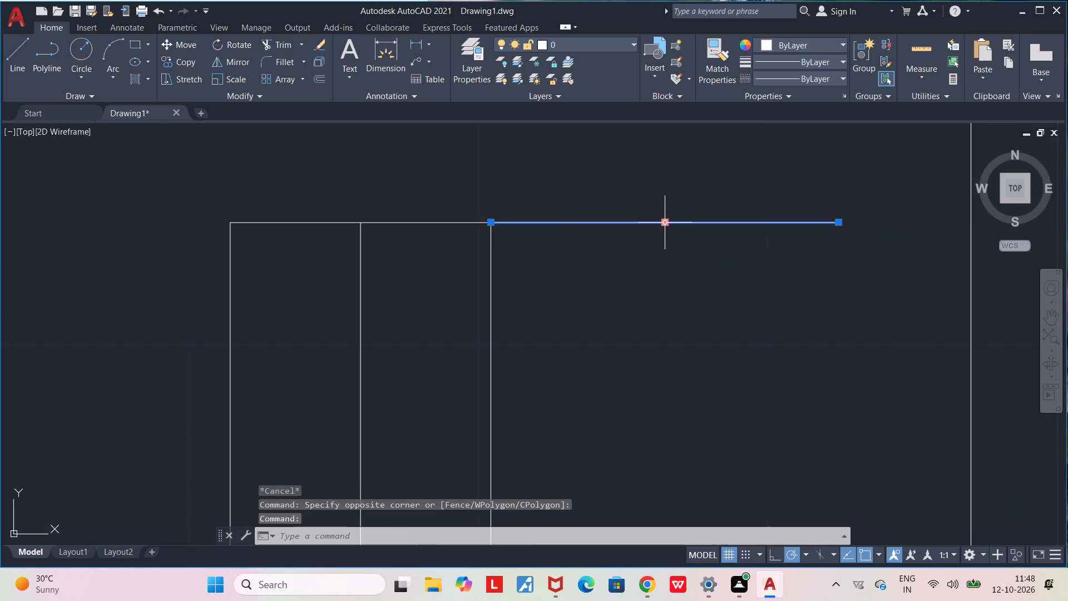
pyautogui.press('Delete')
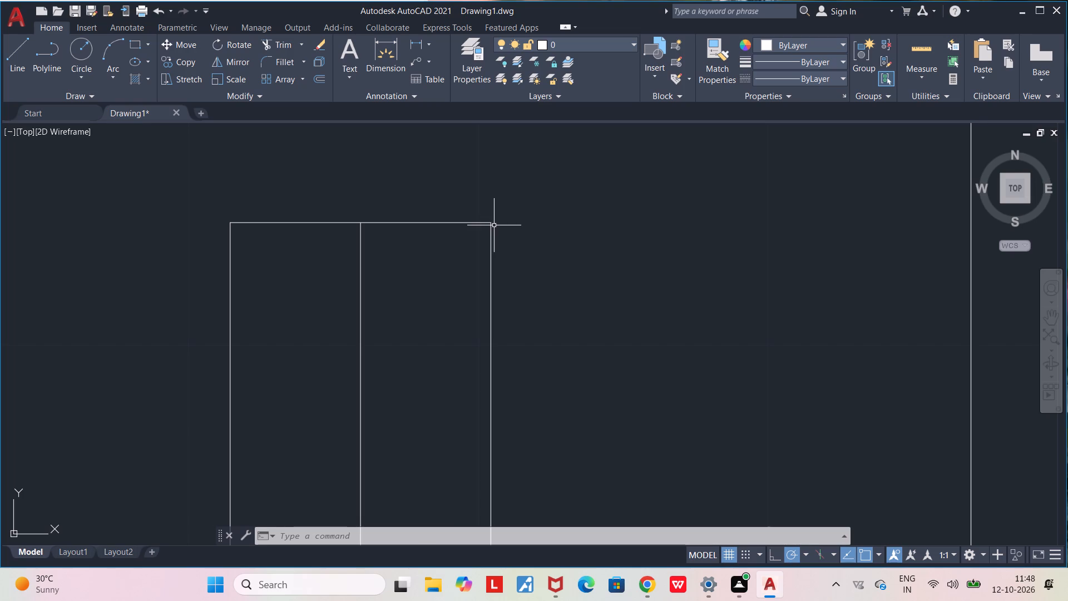
# Erase the vertical centre line inside the rectangle.
pyautogui.scroll(-2, 347, 270)
pyautogui.moveTo(373, 289); pyautogui.dragTo(404, 221, button='middle')
pyautogui.click(383, 240)
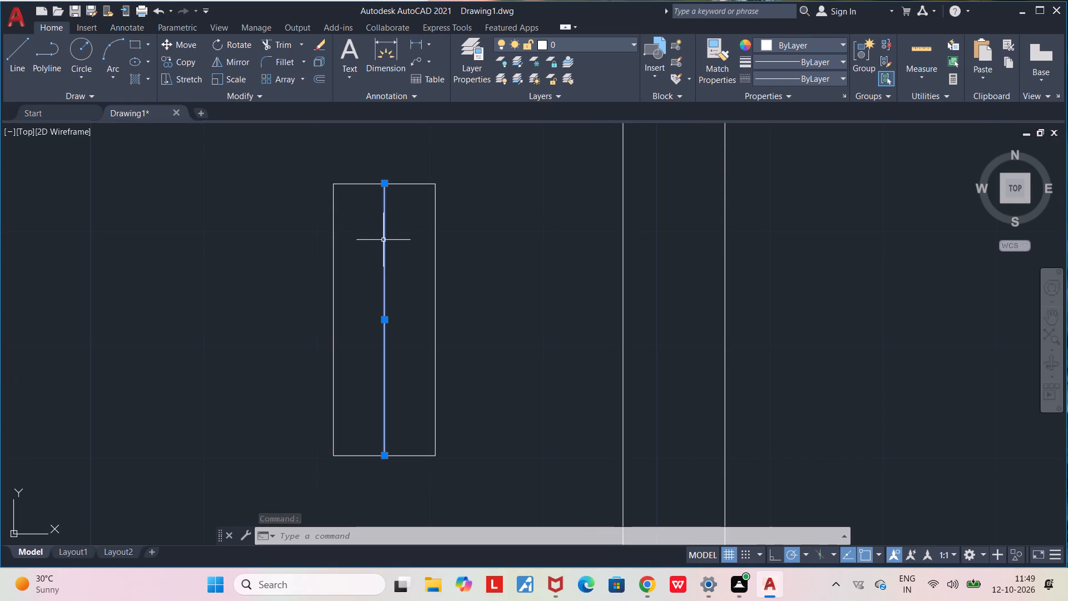
pyautogui.press('Delete')
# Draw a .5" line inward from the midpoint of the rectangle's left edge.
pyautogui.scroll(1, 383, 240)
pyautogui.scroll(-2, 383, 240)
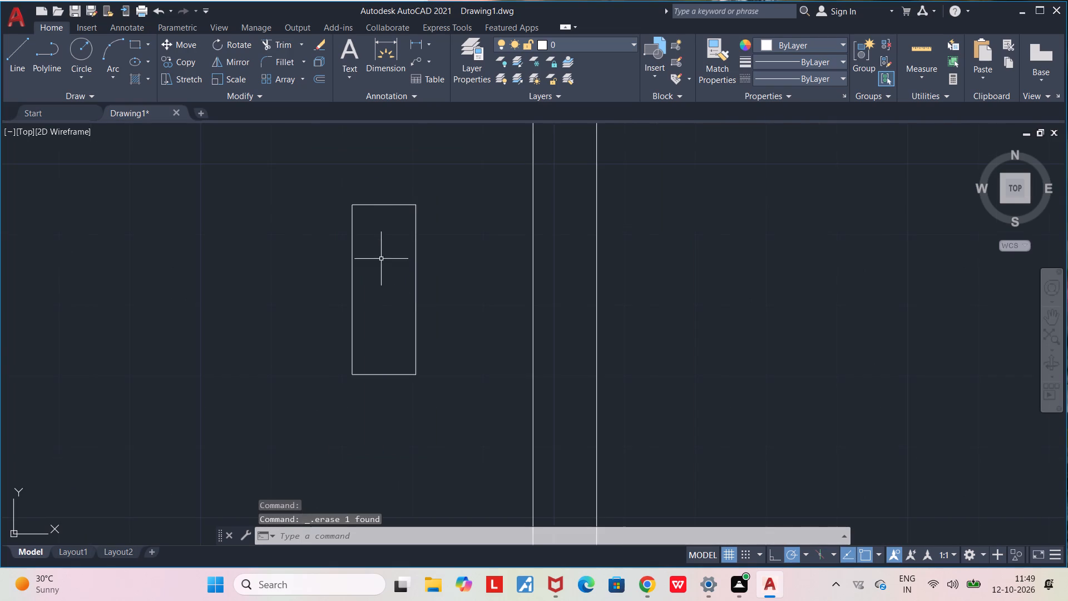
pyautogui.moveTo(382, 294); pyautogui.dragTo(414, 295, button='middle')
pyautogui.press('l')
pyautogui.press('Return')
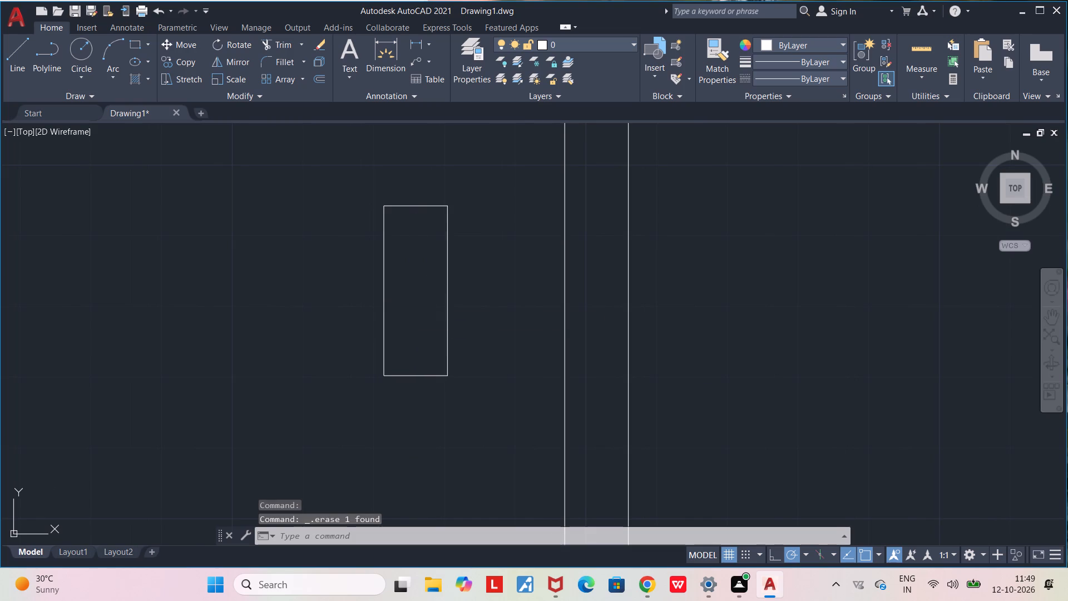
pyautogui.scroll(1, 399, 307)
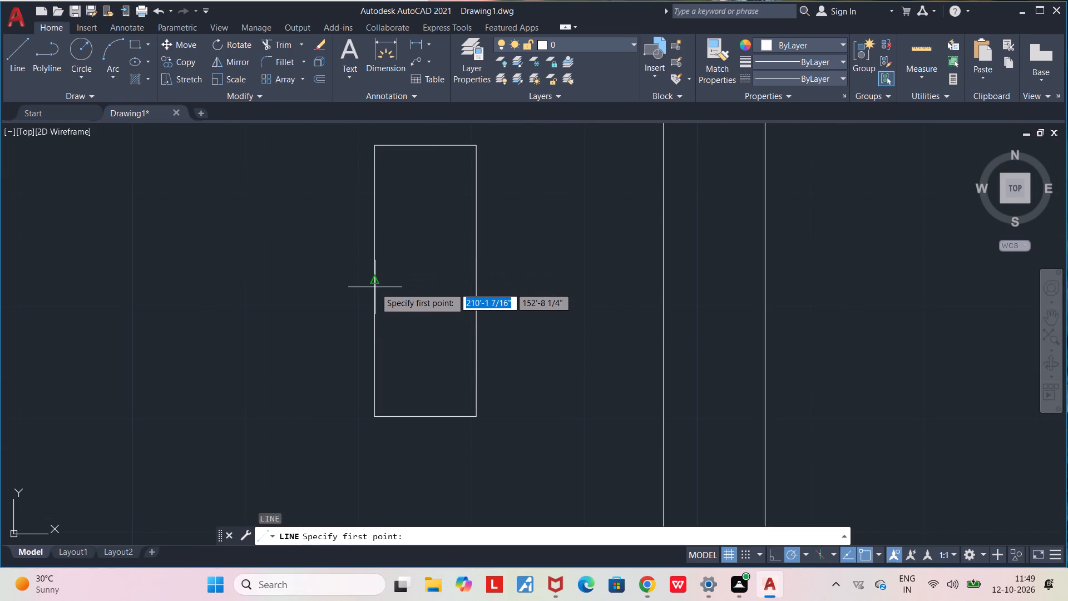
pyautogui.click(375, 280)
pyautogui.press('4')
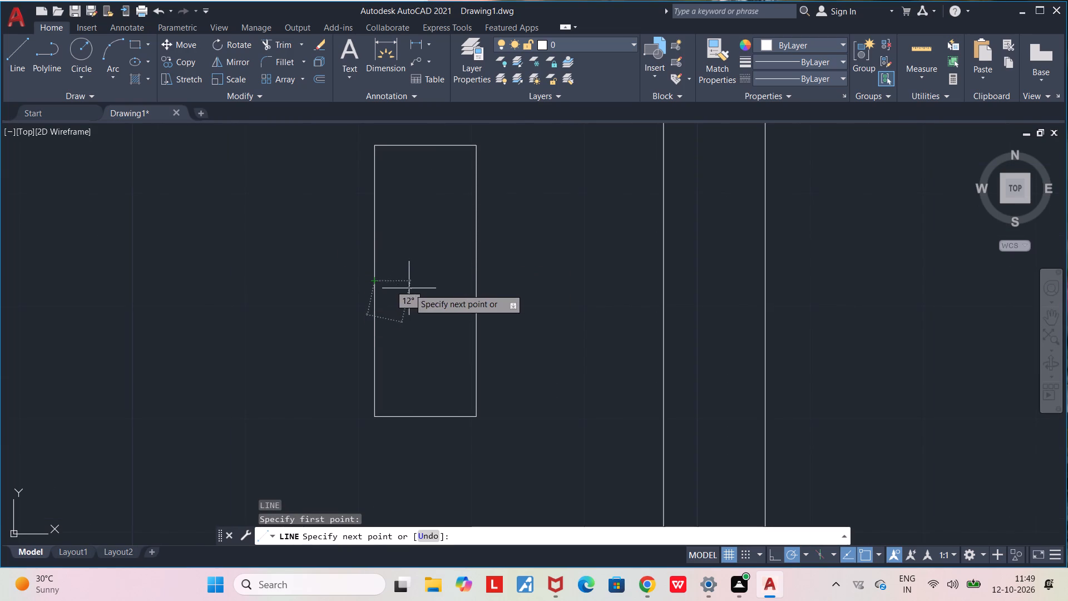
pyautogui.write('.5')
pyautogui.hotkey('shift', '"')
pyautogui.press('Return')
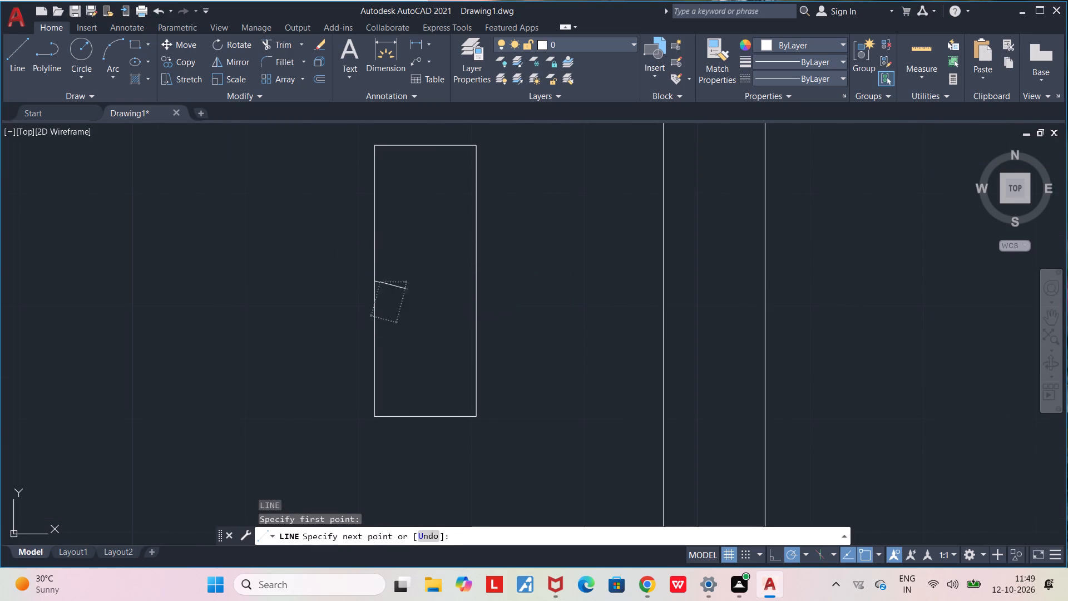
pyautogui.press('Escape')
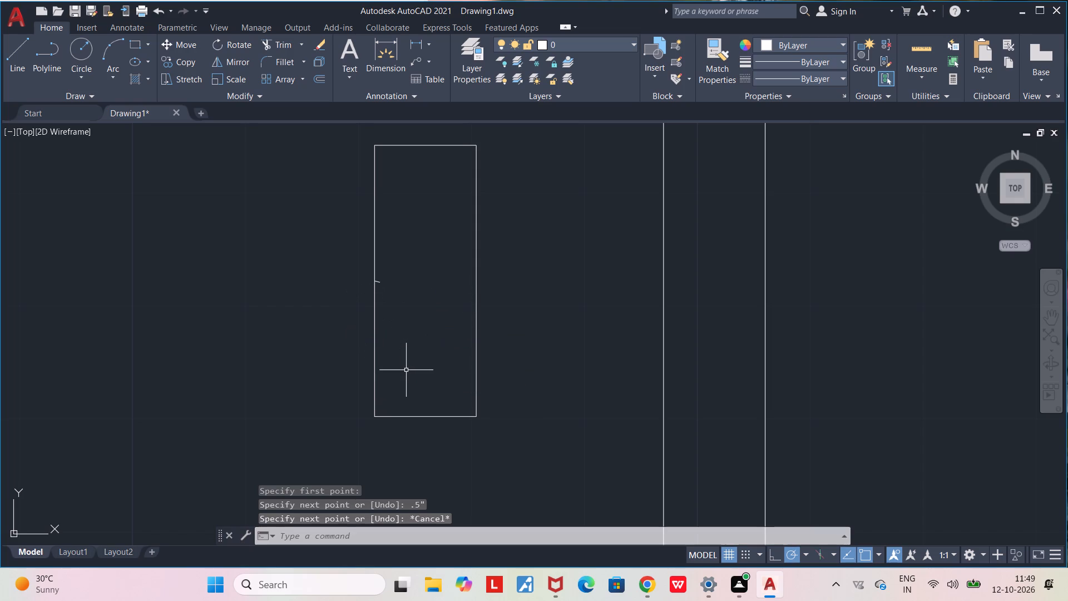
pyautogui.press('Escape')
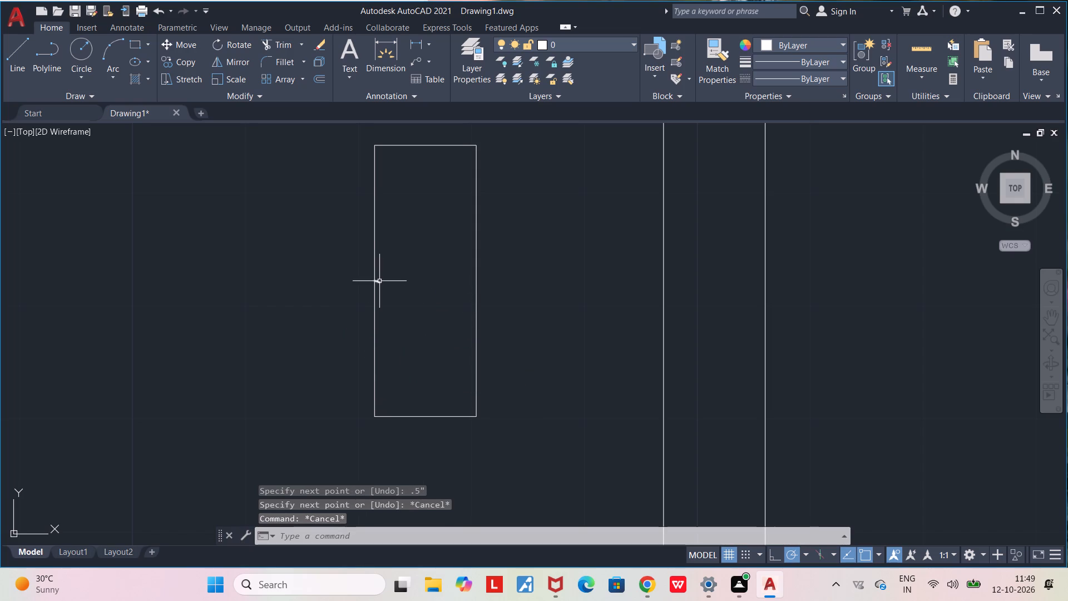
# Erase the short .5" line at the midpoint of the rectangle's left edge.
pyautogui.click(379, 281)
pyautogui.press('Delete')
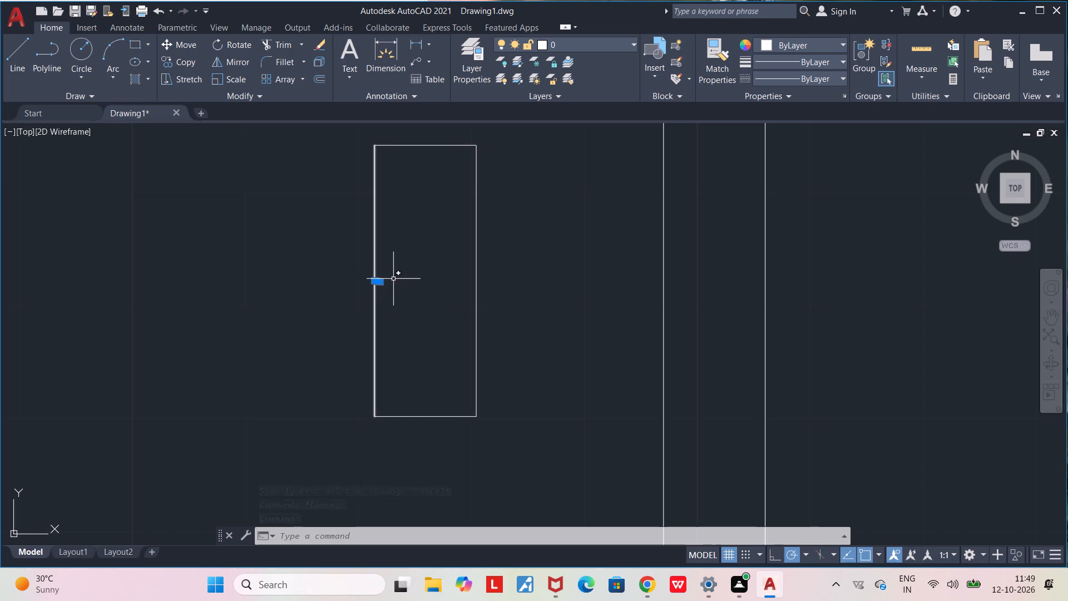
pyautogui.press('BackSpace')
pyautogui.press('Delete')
# Draw a vertical centre line inside the rectangle from its bottom edge's midpoint to its top edge's midpoint.
pyautogui.scroll(1, 389, 275)
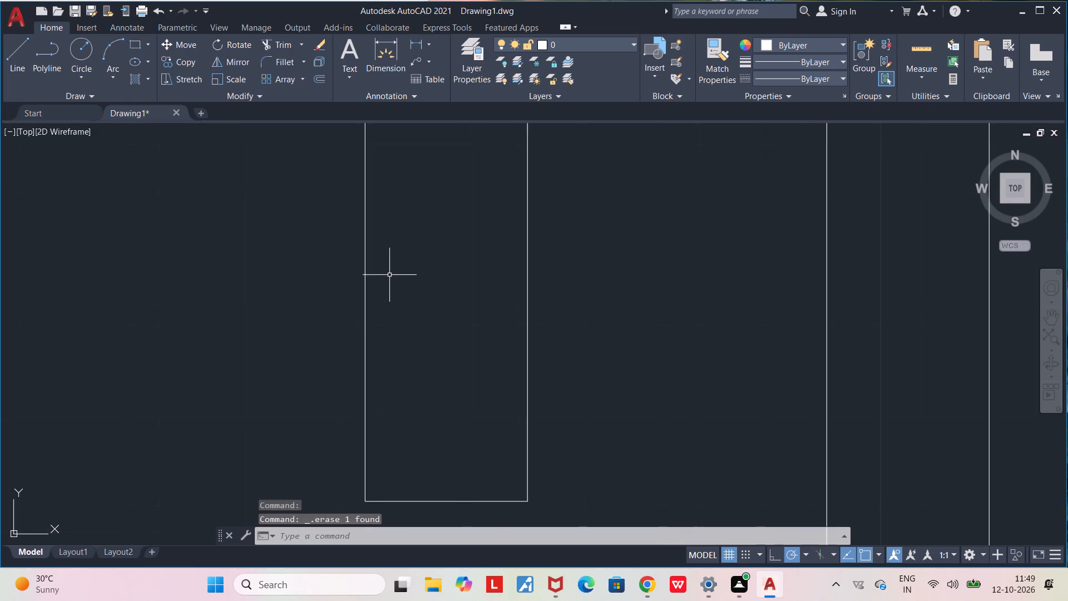
pyautogui.scroll(-3, 389, 275)
pyautogui.moveTo(406, 285); pyautogui.dragTo(334, 304, button='middle')
pyautogui.scroll(1, 335, 277)
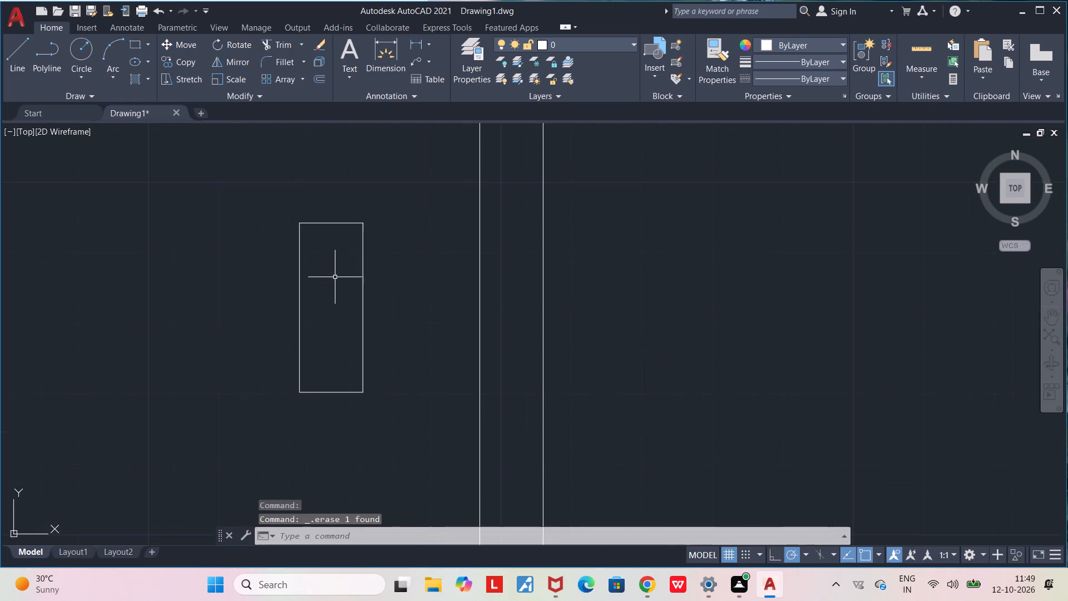
pyautogui.scroll(1, 335, 277)
pyautogui.moveTo(343, 275); pyautogui.dragTo(438, 276, button='middle')
pyautogui.scroll(-1, 439, 274)
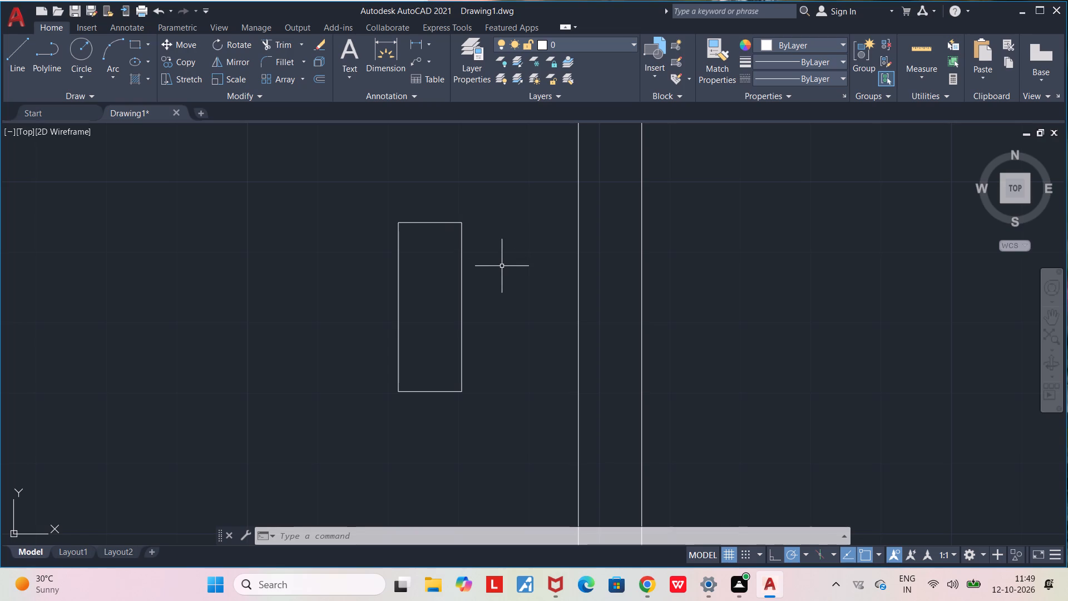
pyautogui.press('l')
pyautogui.press('Return')
pyautogui.click(427, 393)
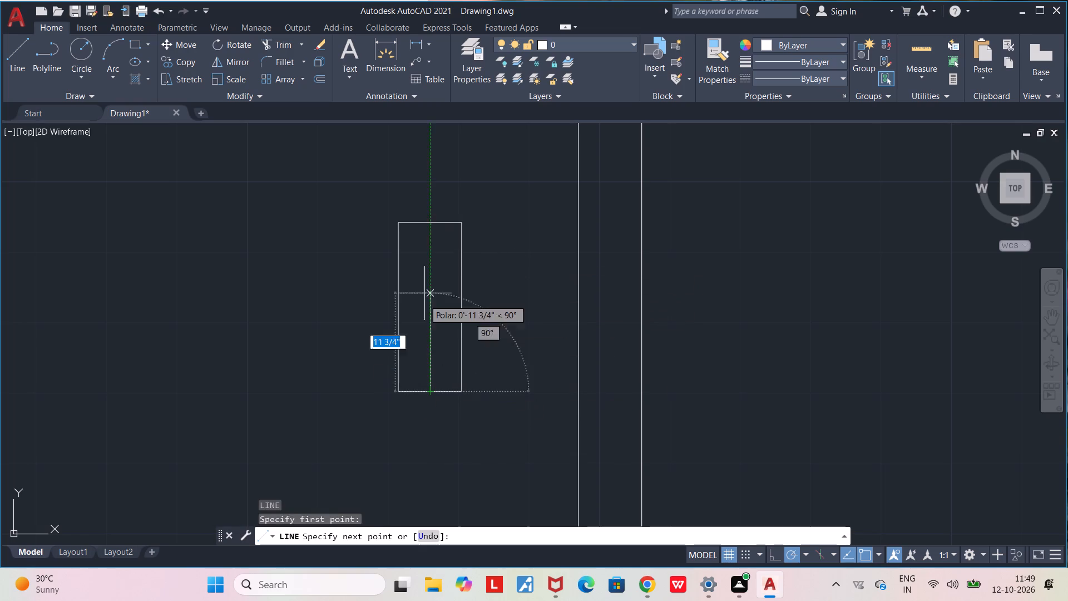
pyautogui.click(431, 226)
pyautogui.press('Escape')
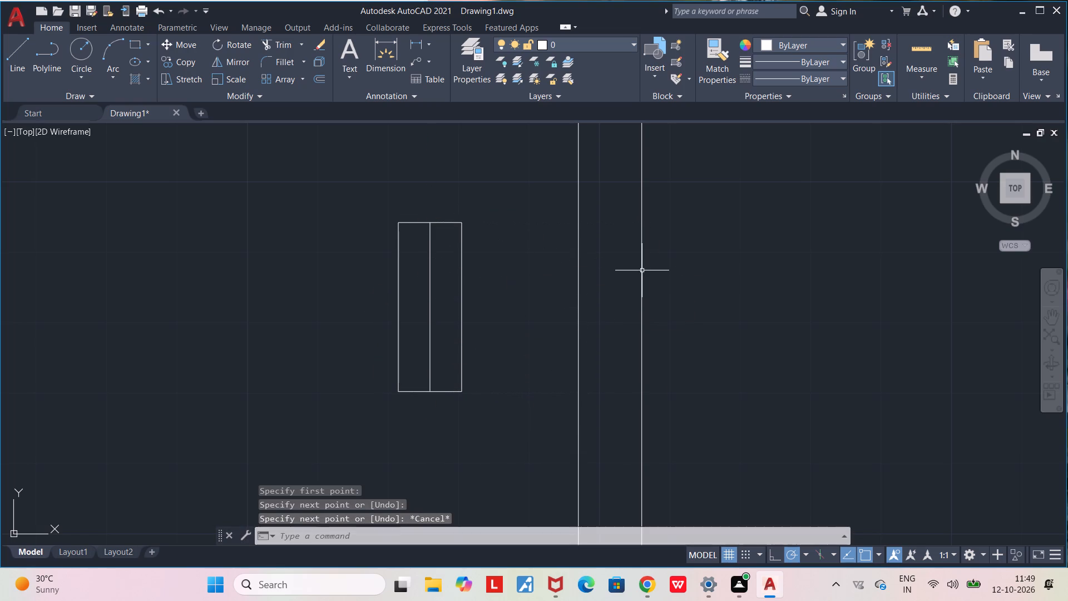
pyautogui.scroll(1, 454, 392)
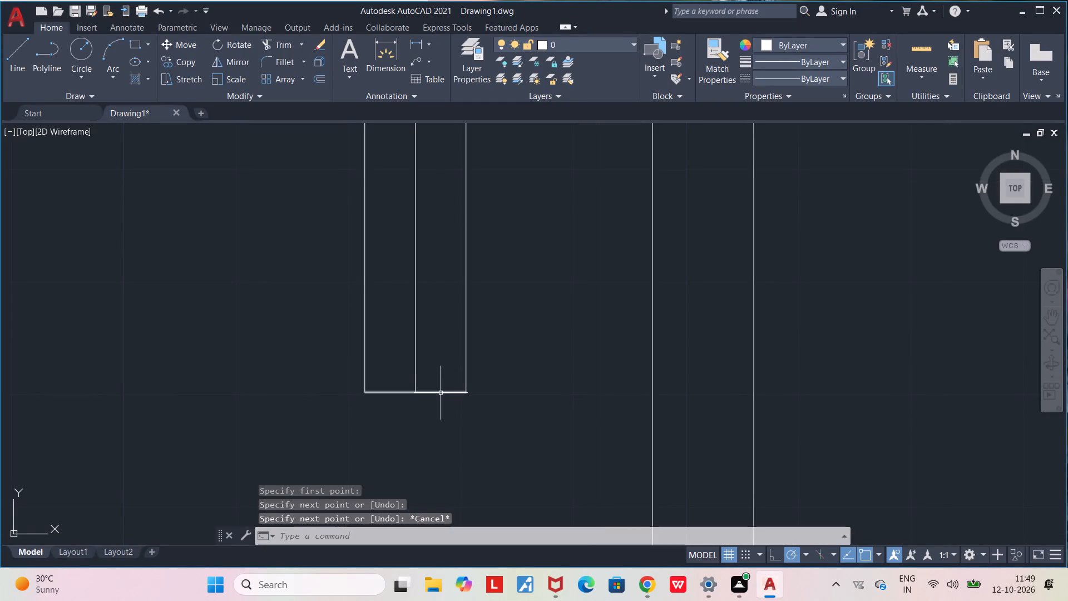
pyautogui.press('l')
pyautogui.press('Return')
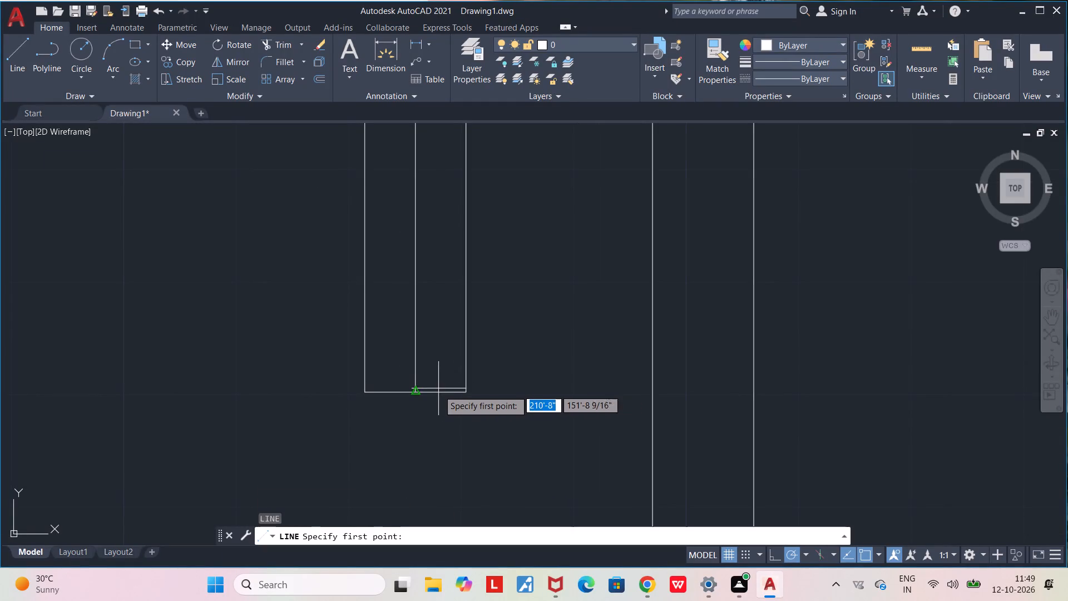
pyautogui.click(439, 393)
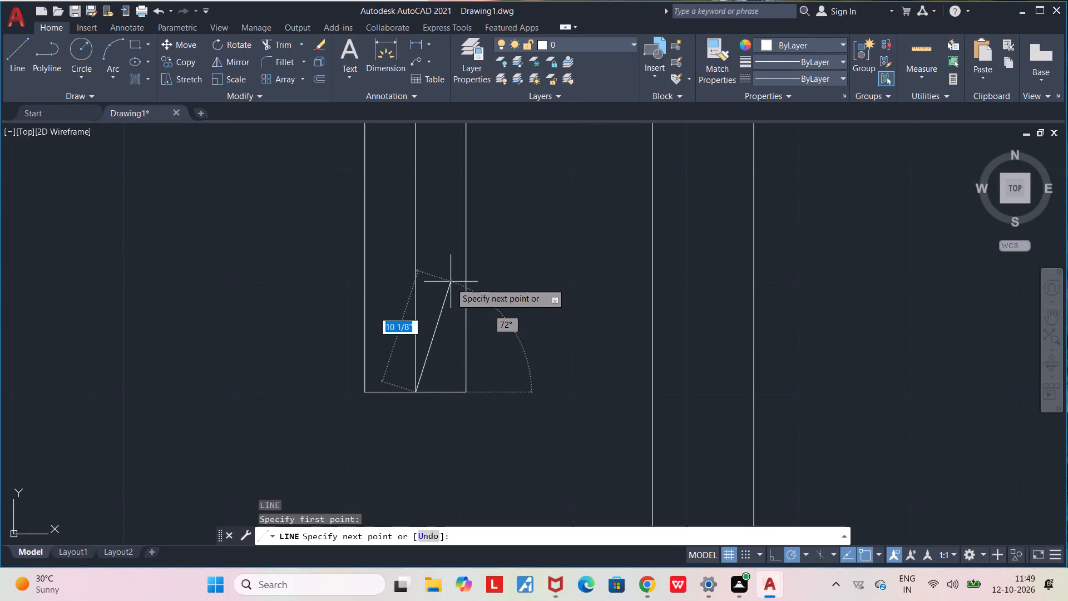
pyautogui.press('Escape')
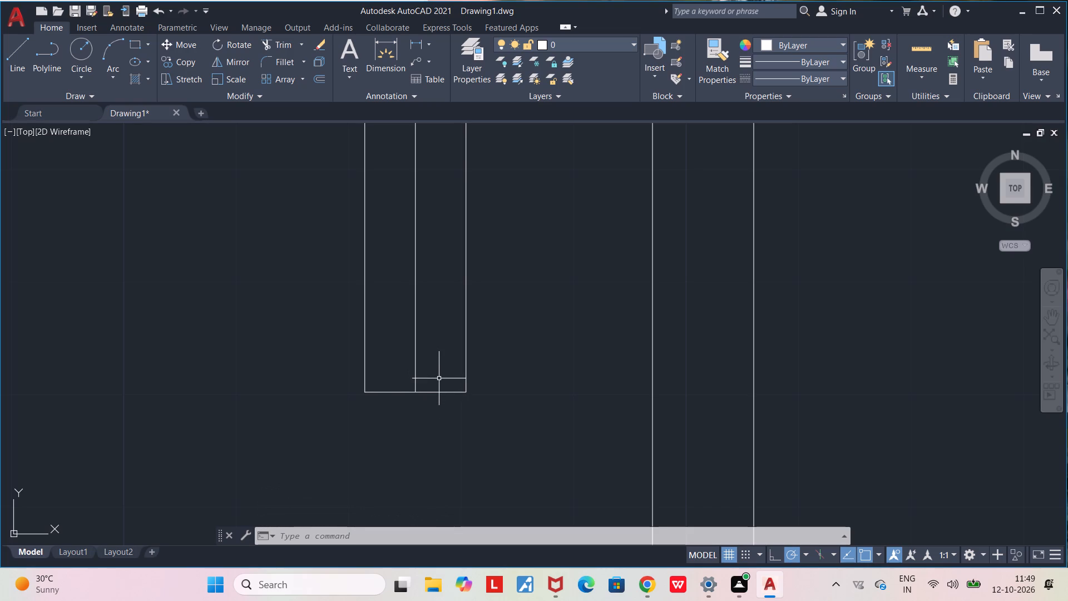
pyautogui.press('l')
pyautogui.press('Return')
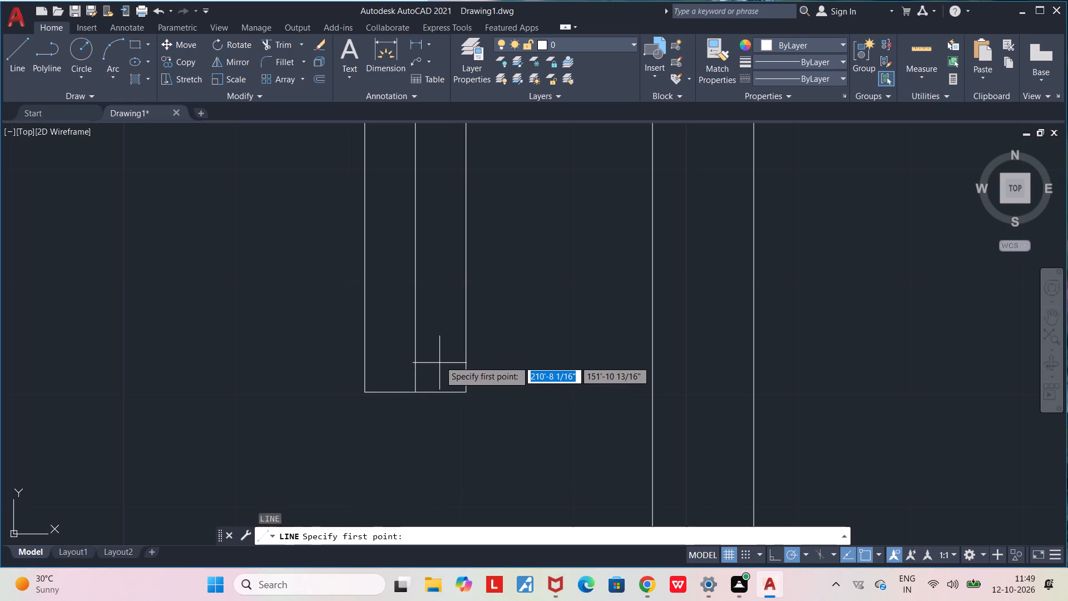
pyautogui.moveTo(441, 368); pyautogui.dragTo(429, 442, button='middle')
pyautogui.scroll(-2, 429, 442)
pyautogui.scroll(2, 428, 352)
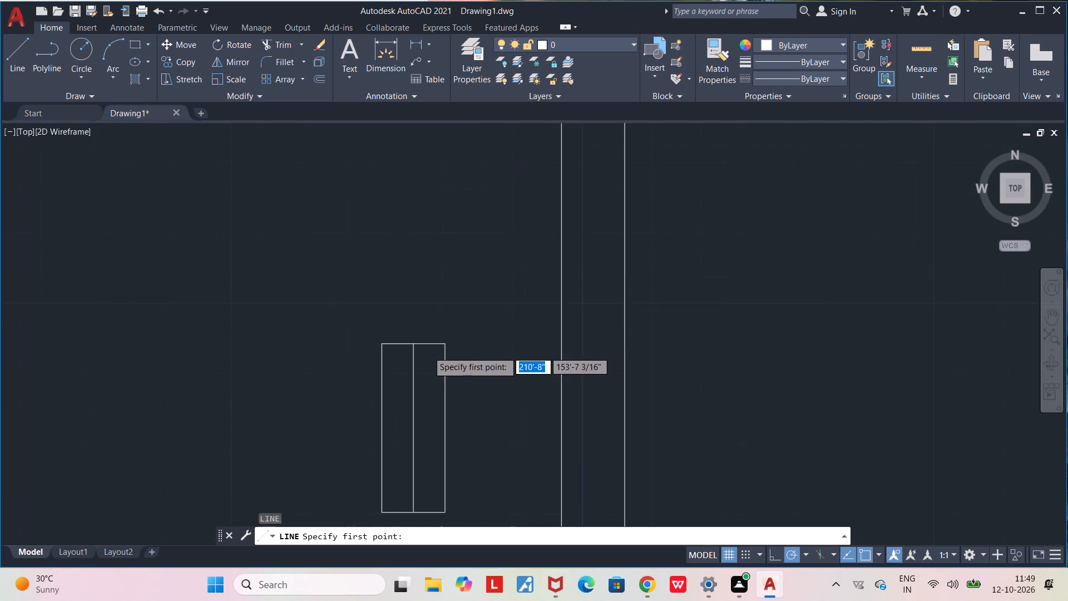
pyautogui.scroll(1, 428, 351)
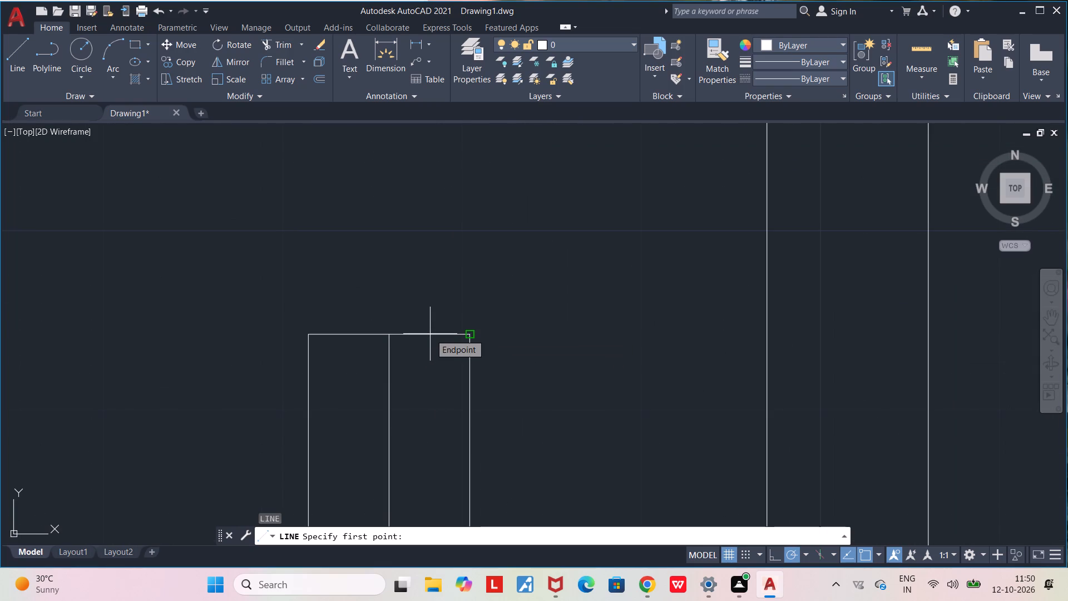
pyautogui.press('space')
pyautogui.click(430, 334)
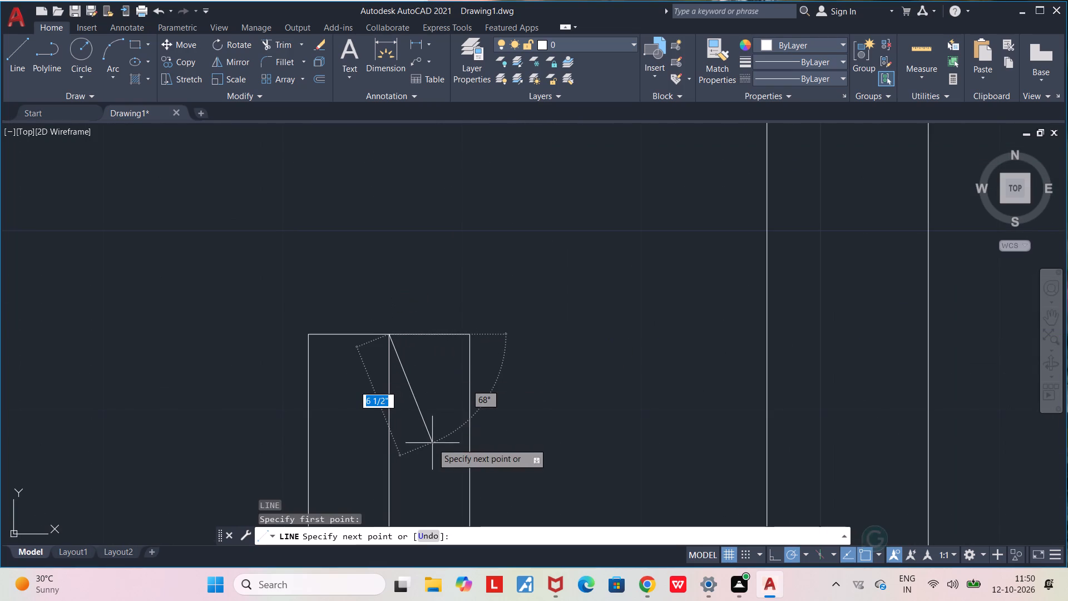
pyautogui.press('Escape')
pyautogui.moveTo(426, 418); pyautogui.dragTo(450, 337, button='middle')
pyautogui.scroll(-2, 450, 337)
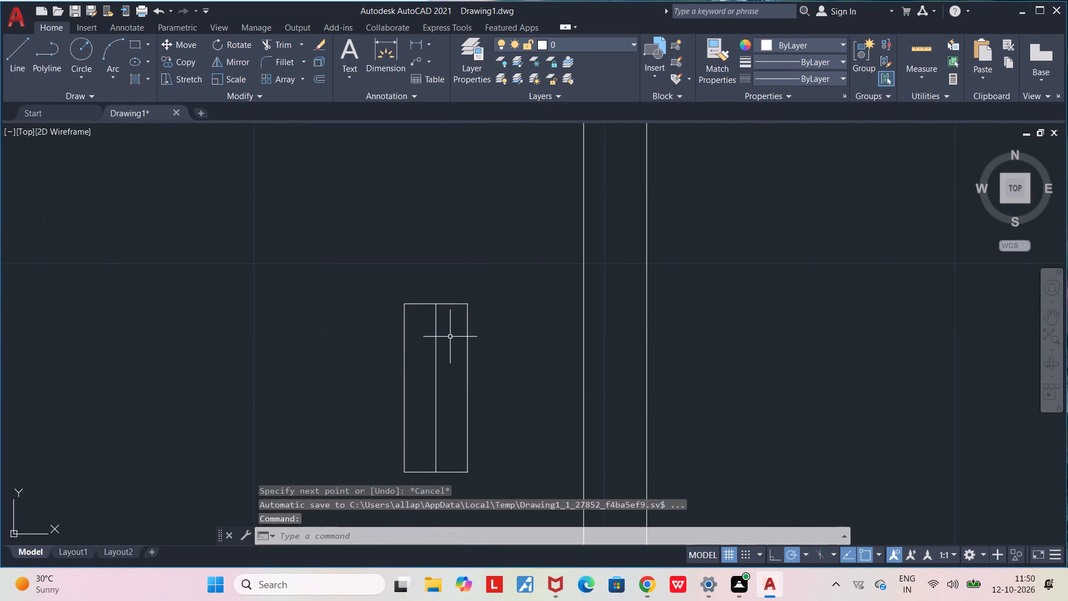
# Enable the Node, Geometric Center and Nearest object snaps.
pyautogui.click(834, 555)
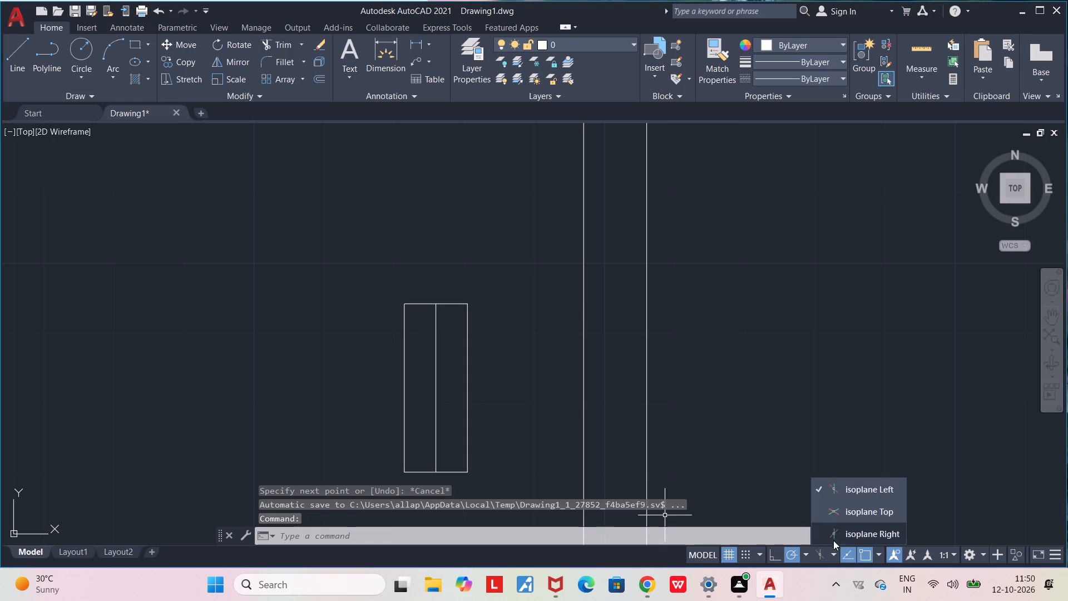
pyautogui.click(876, 555)
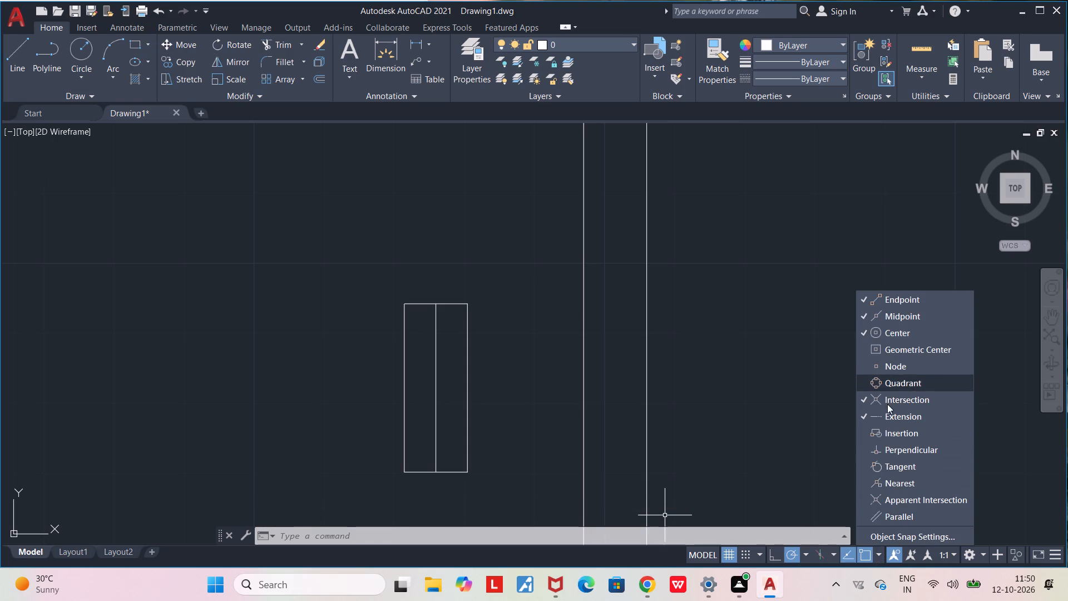
pyautogui.click(873, 364)
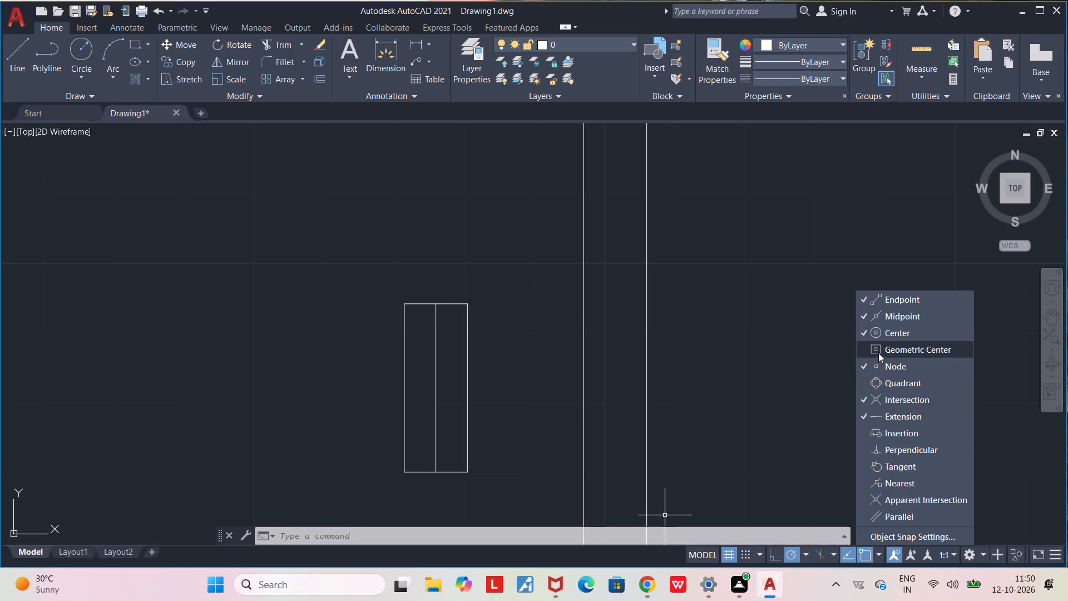
pyautogui.click(880, 350)
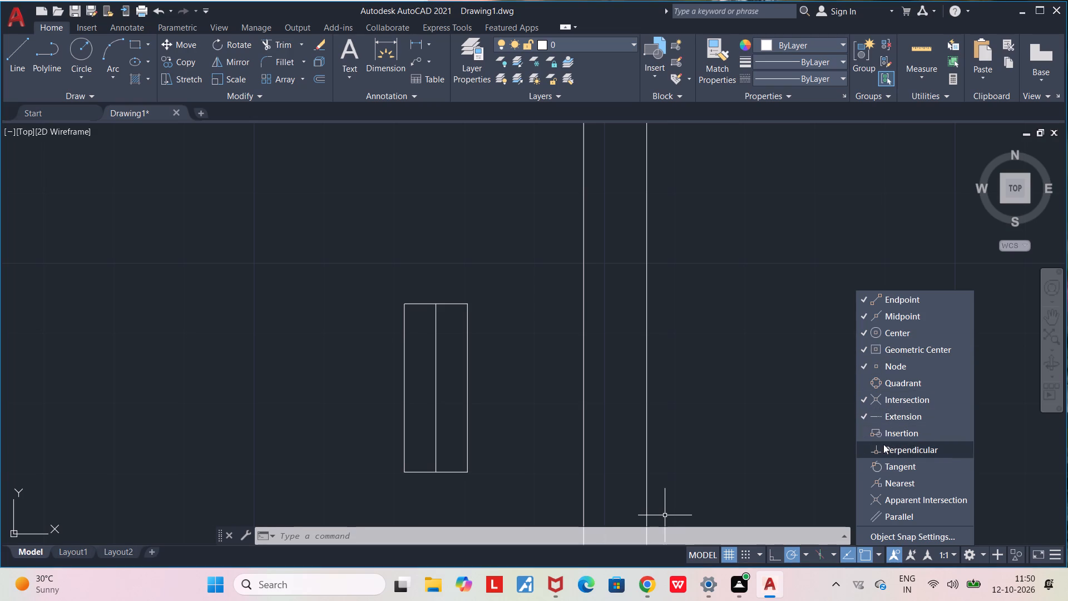
pyautogui.click(882, 484)
pyautogui.click(788, 401)
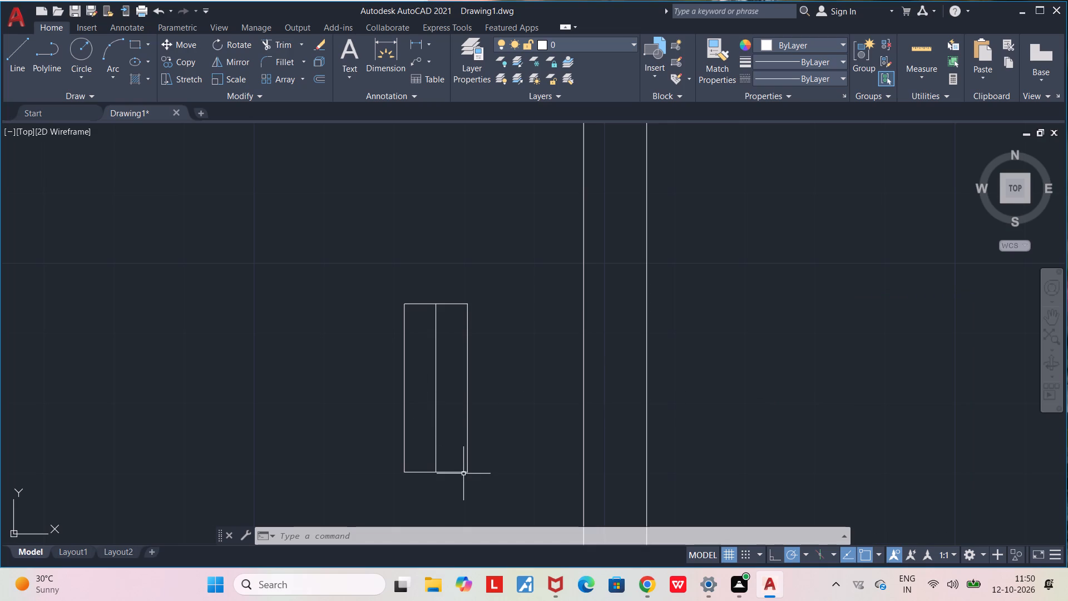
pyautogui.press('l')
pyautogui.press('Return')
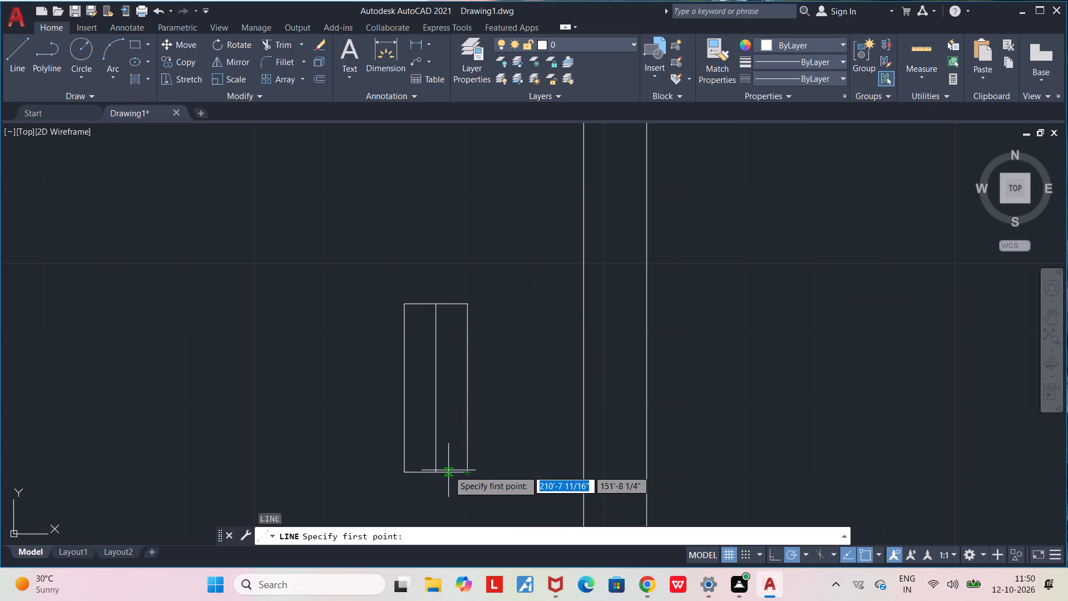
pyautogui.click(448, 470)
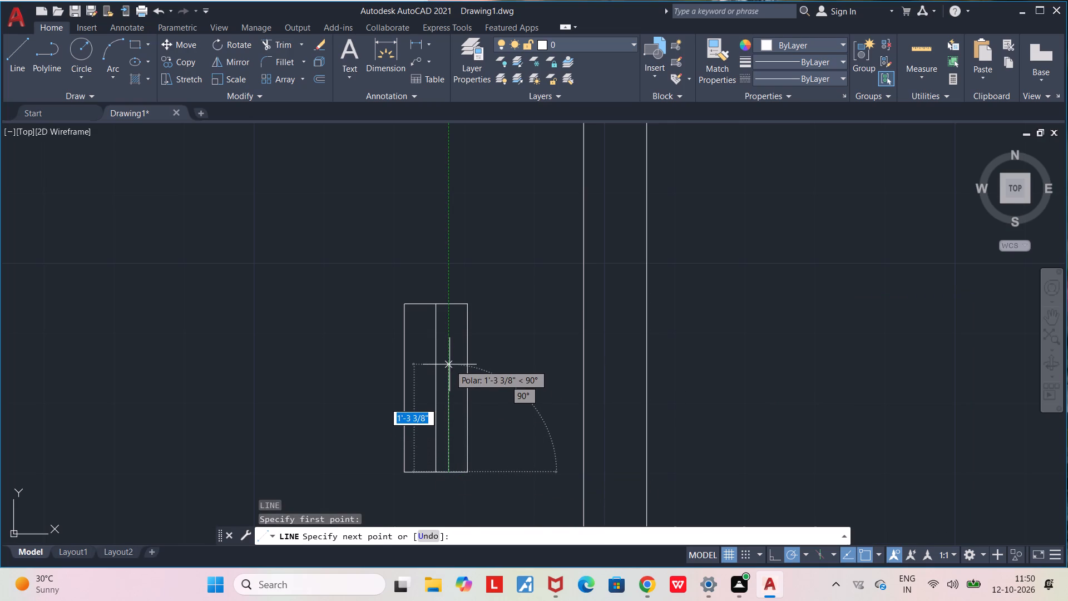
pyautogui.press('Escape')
# Draw a near-vertical line about 2' long between the centre line and the rectangle's right edge, spanning bottom to top edge.
pyautogui.press('l')
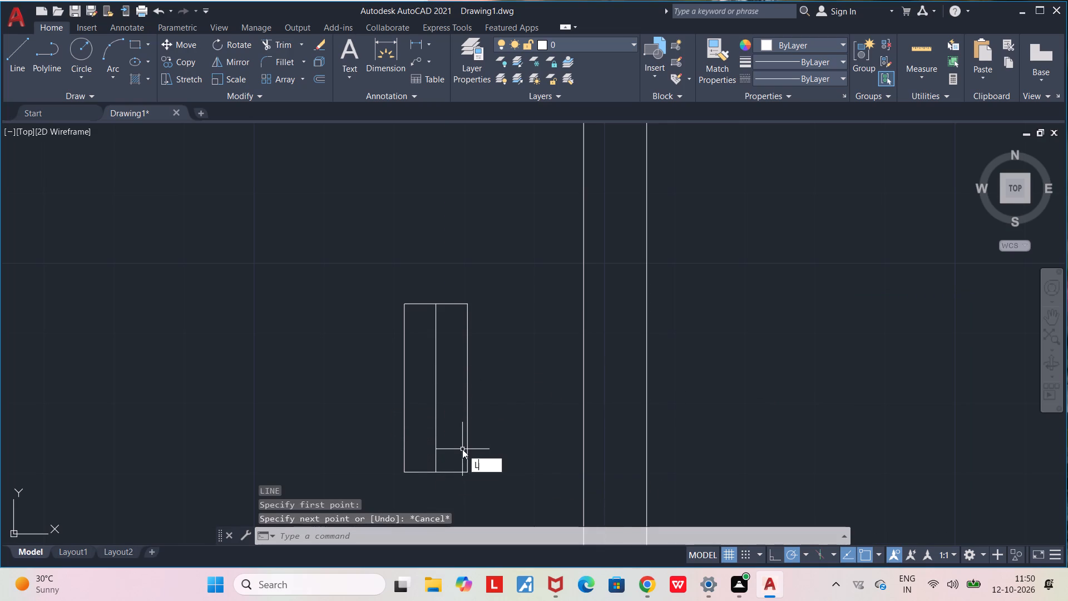
pyautogui.click(490, 478)
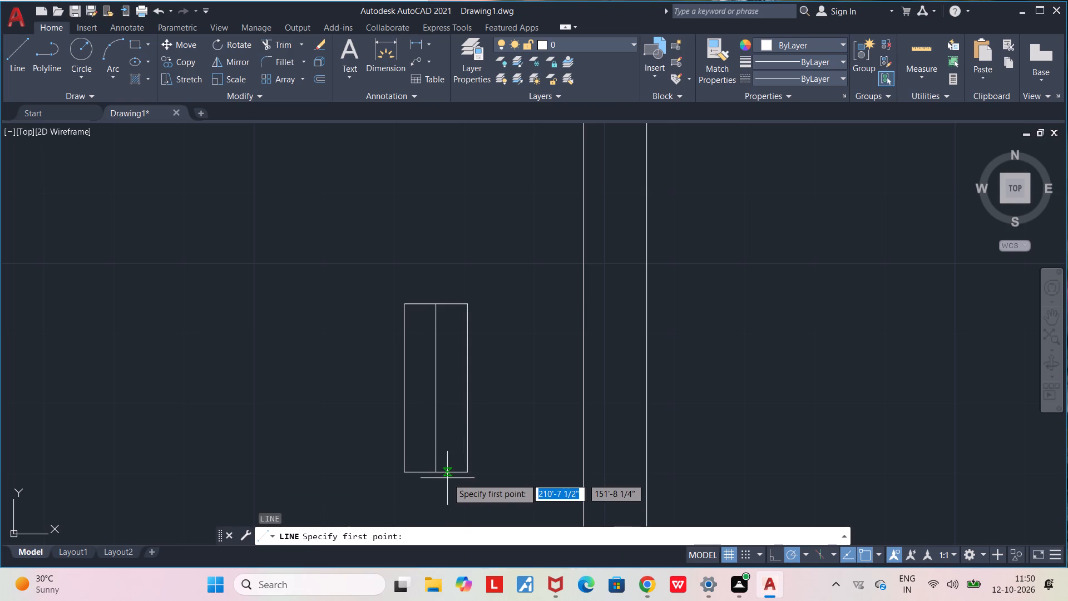
pyautogui.click(451, 474)
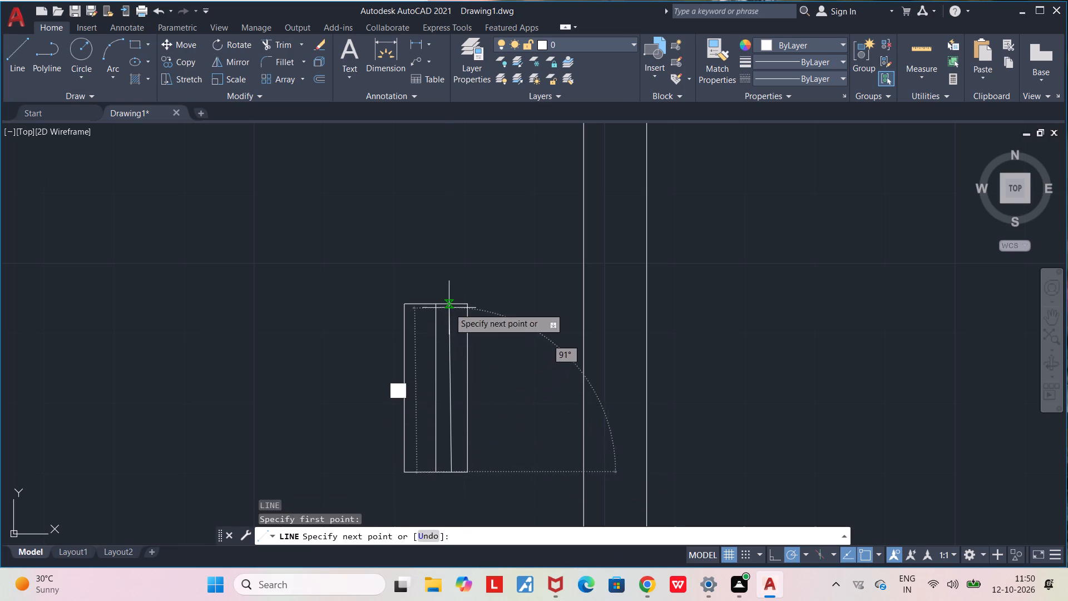
pyautogui.click(449, 306)
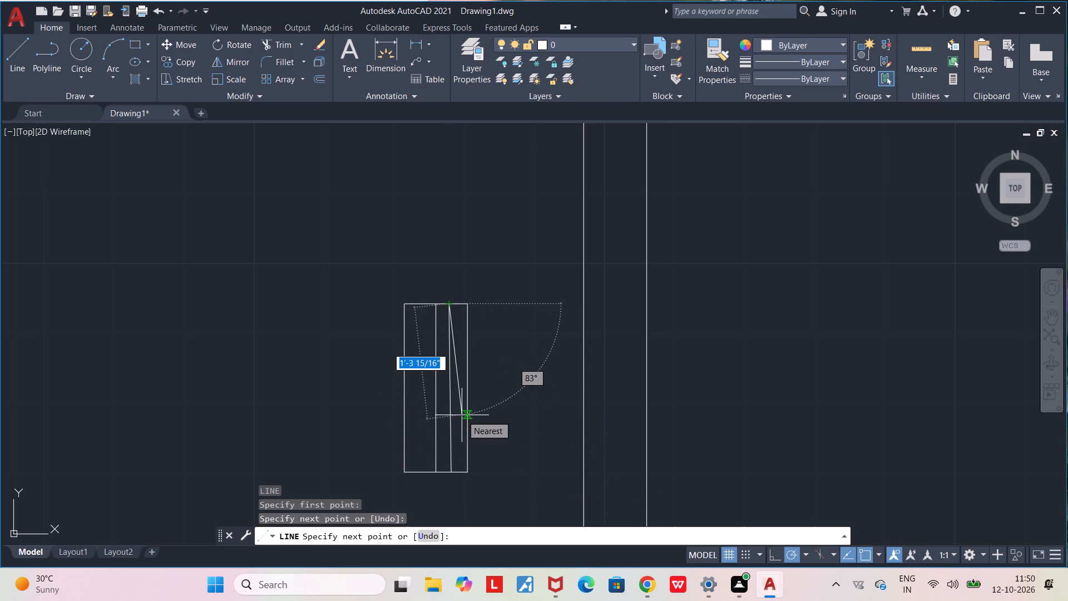
pyautogui.press('Escape')
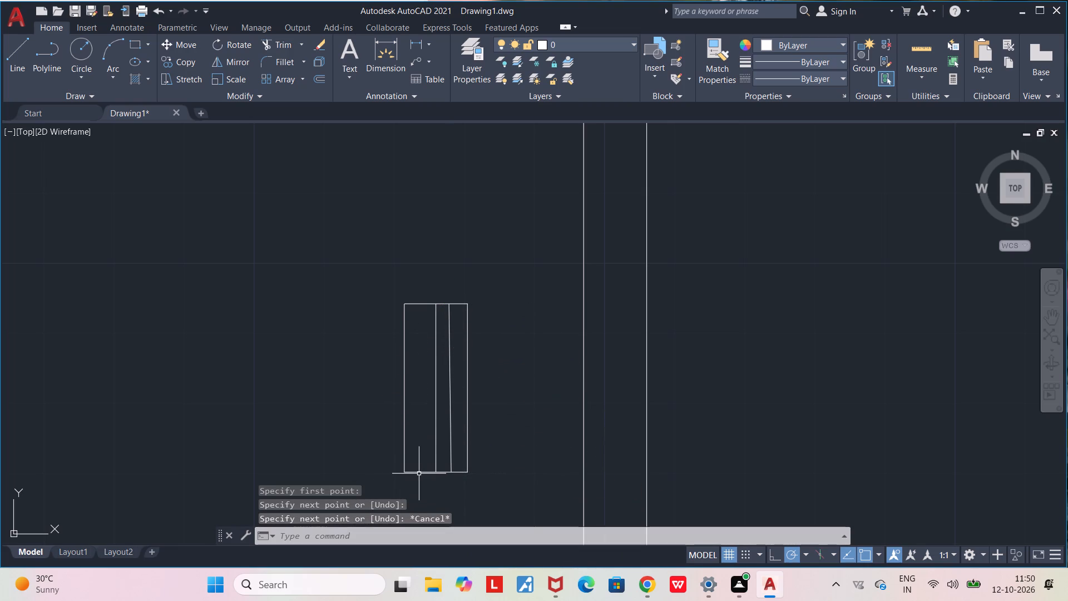
# Draw a near-vertical line about 2' long between the rectangle's left edge and the centre line, spanning bottom to top edge.
pyautogui.press('l')
pyautogui.press('Return')
pyautogui.click(421, 470)
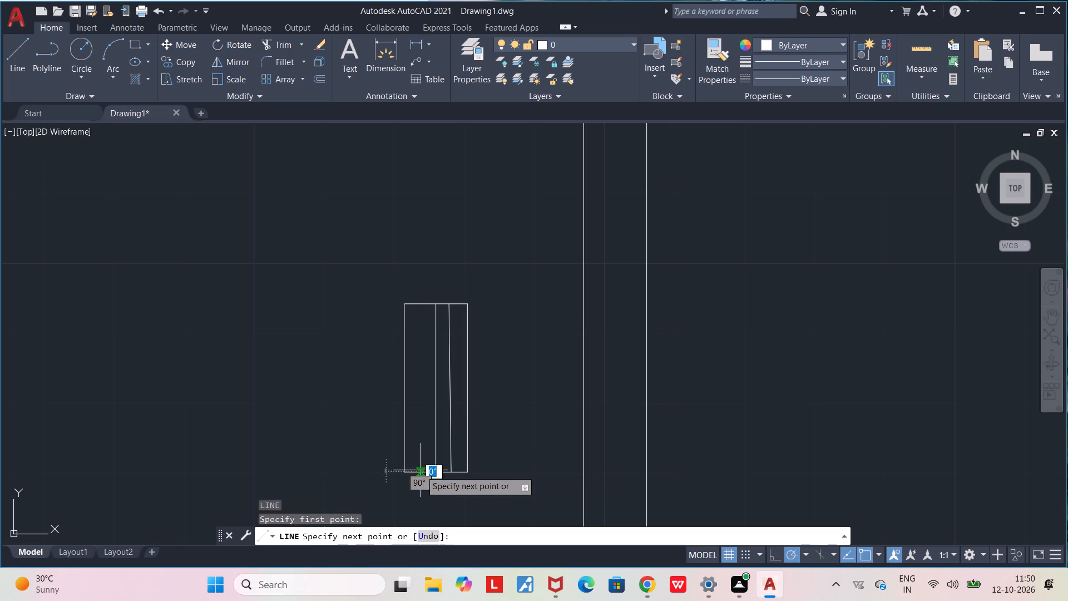
pyautogui.click(421, 304)
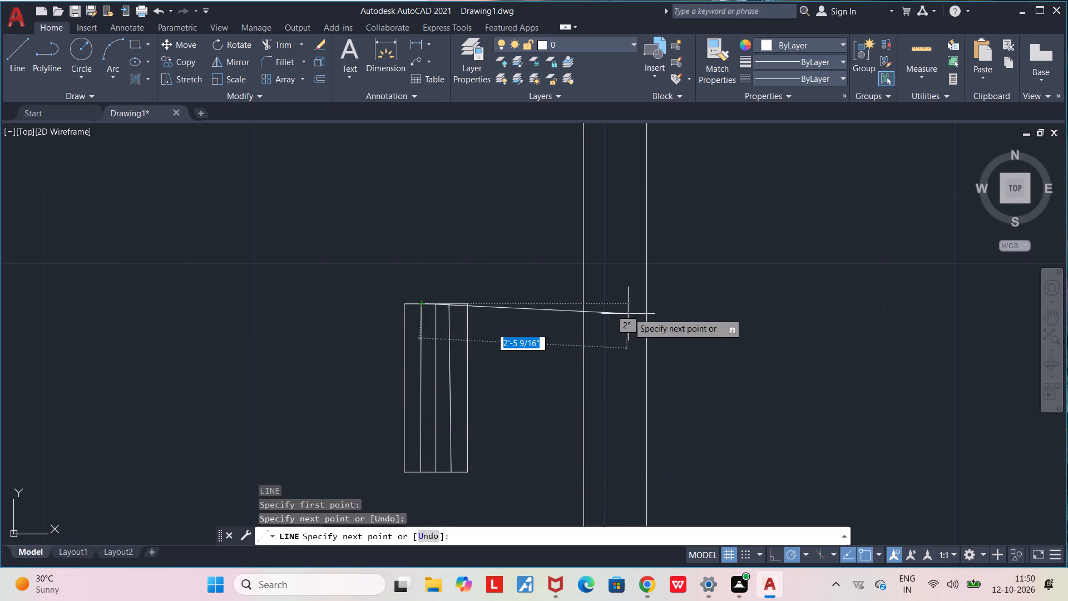
pyautogui.press('Escape')
pyautogui.press('Escape')
# Move the window symbol by its bottom-right corner into the left outer wall beside the lower-left room, spanning both wall lines.
pyautogui.moveTo(542, 318); pyautogui.dragTo(545, 279, button='middle')
pyautogui.scroll(-4, 545, 277)
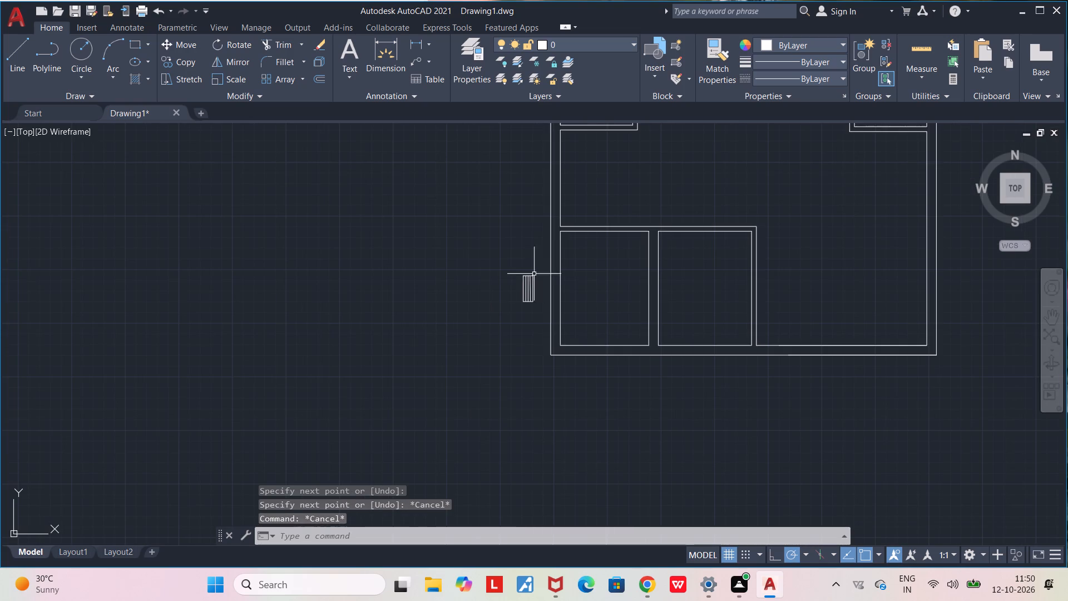
pyautogui.scroll(4, 508, 280)
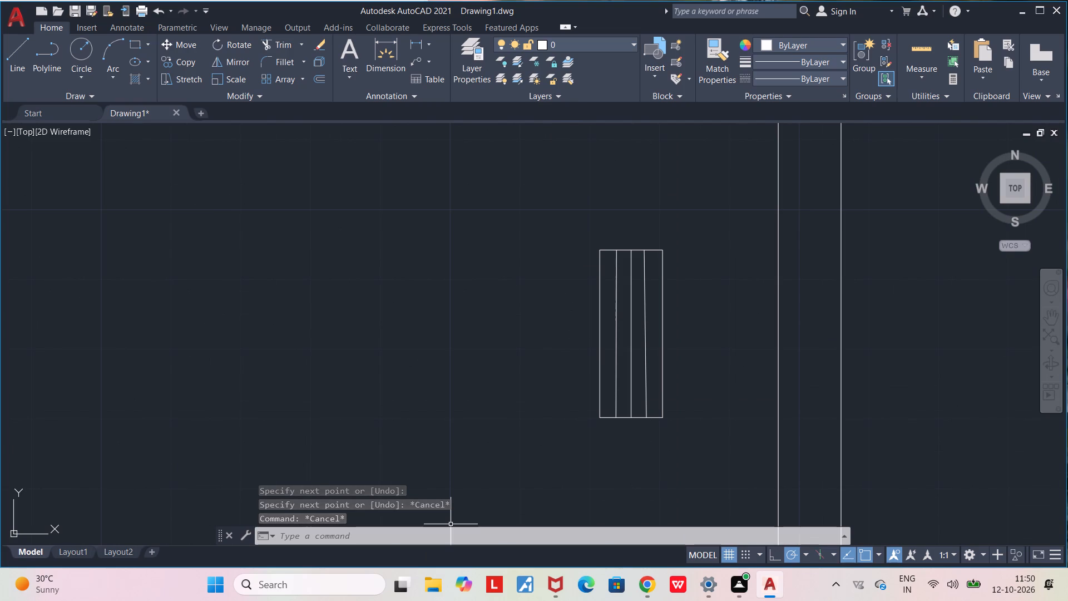
pyautogui.click(564, 218)
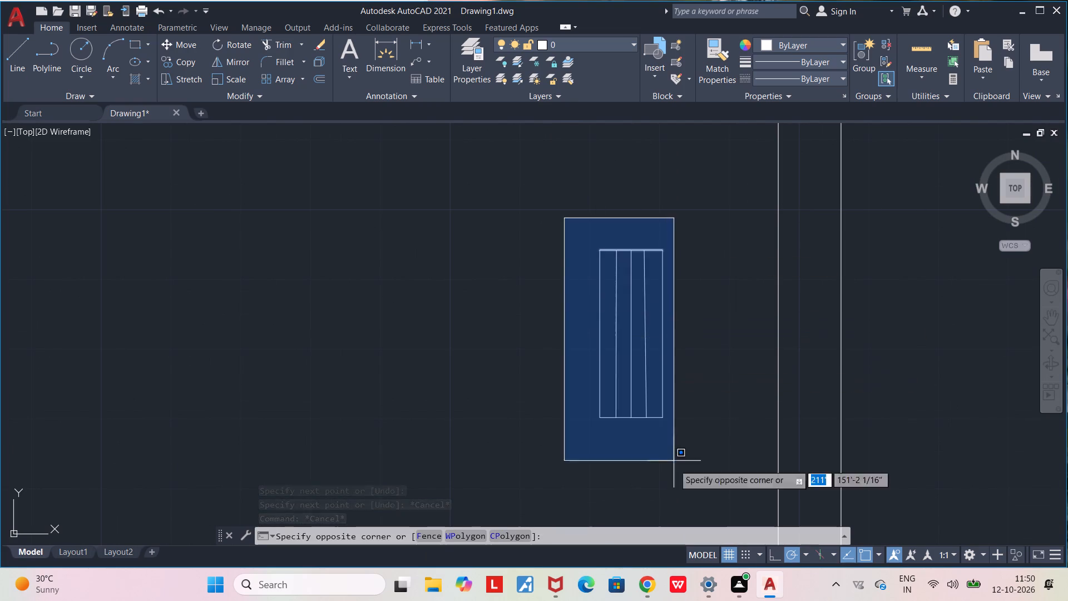
pyautogui.click(684, 466)
pyautogui.rightClick(706, 332)
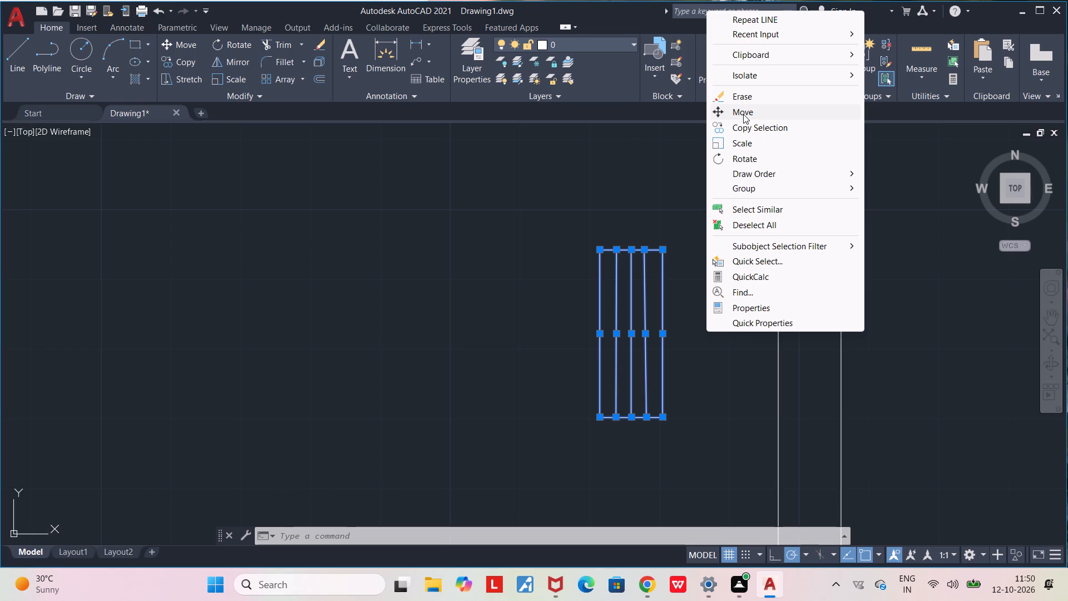
pyautogui.hotkey('ctrl', 'c')
pyautogui.click(754, 116)
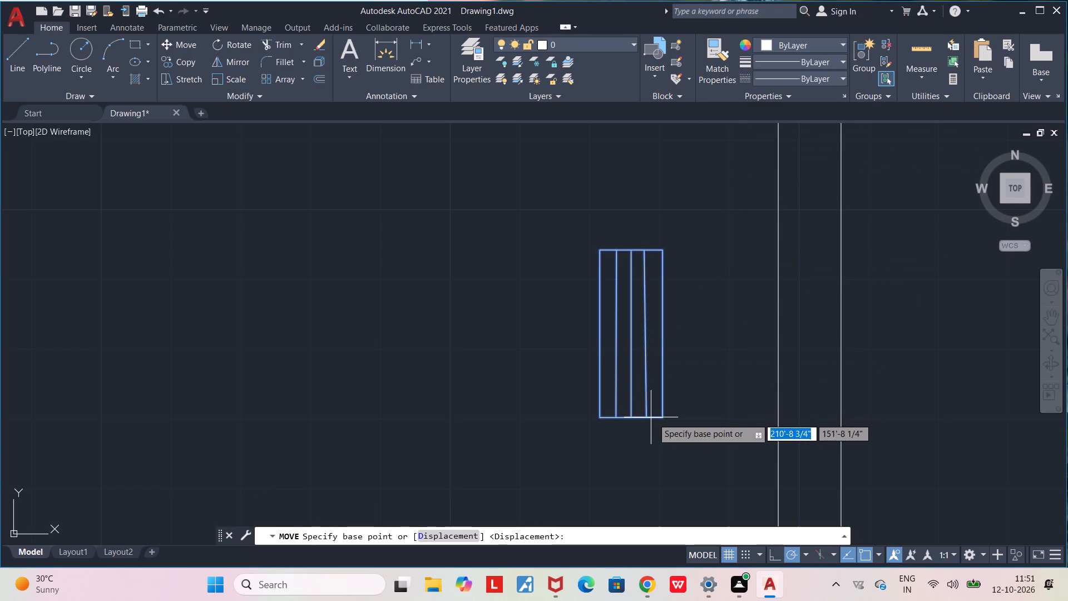
pyautogui.click(665, 416)
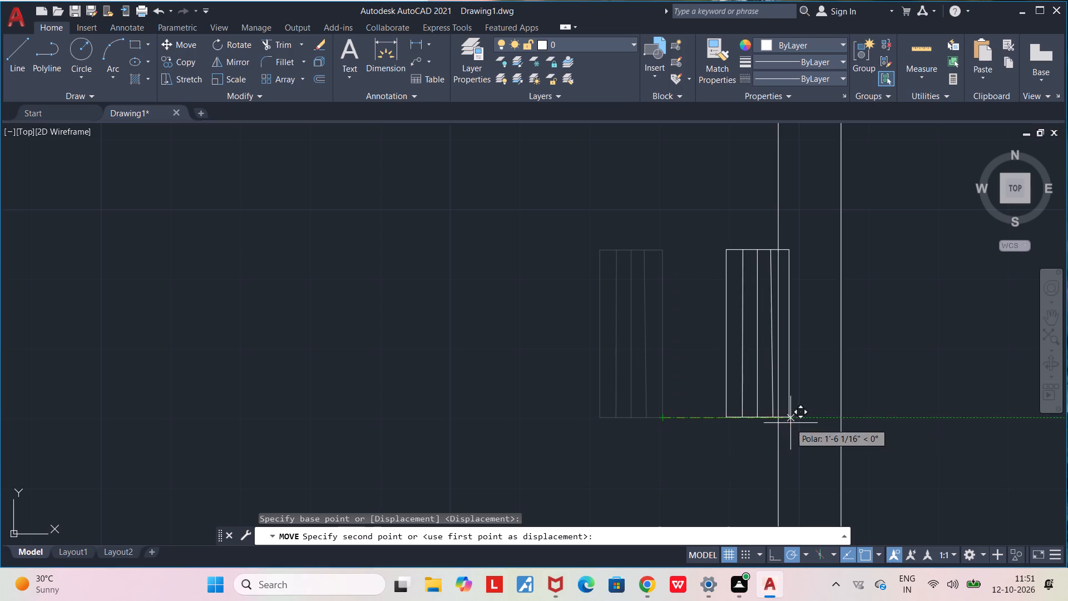
pyautogui.click(841, 419)
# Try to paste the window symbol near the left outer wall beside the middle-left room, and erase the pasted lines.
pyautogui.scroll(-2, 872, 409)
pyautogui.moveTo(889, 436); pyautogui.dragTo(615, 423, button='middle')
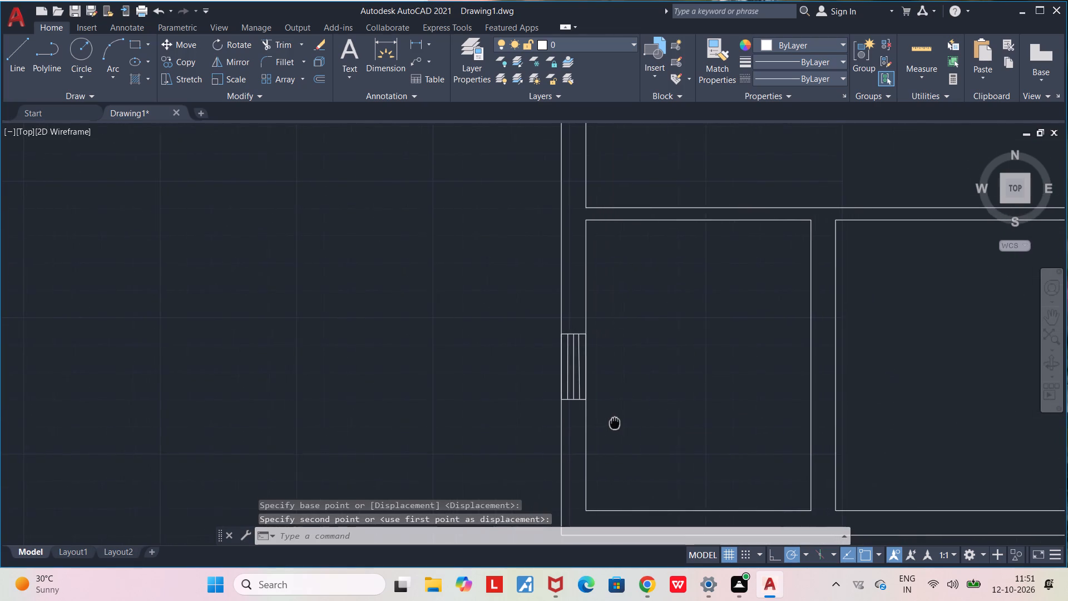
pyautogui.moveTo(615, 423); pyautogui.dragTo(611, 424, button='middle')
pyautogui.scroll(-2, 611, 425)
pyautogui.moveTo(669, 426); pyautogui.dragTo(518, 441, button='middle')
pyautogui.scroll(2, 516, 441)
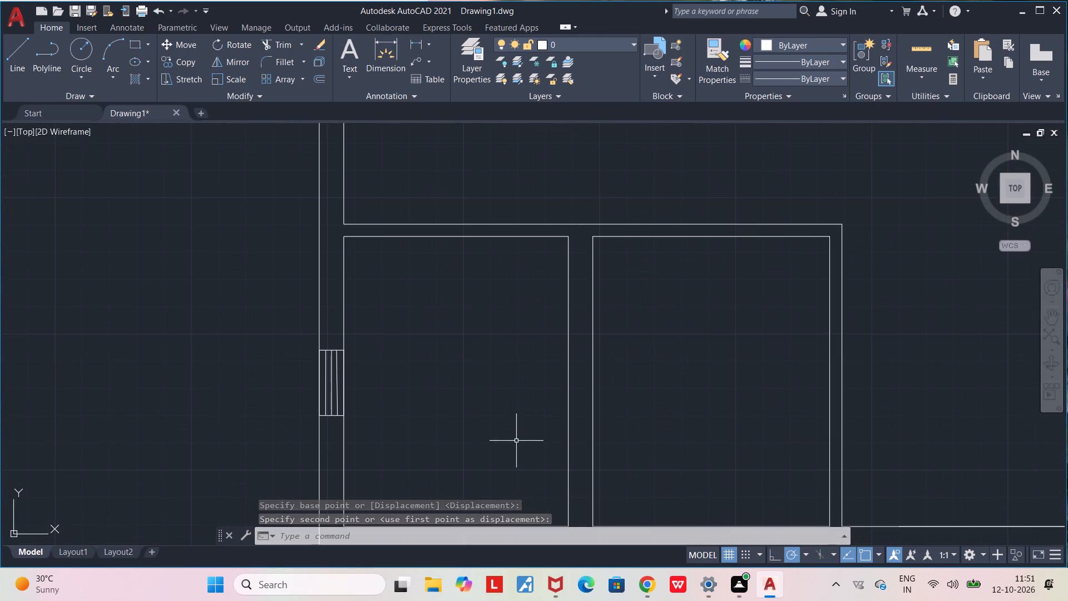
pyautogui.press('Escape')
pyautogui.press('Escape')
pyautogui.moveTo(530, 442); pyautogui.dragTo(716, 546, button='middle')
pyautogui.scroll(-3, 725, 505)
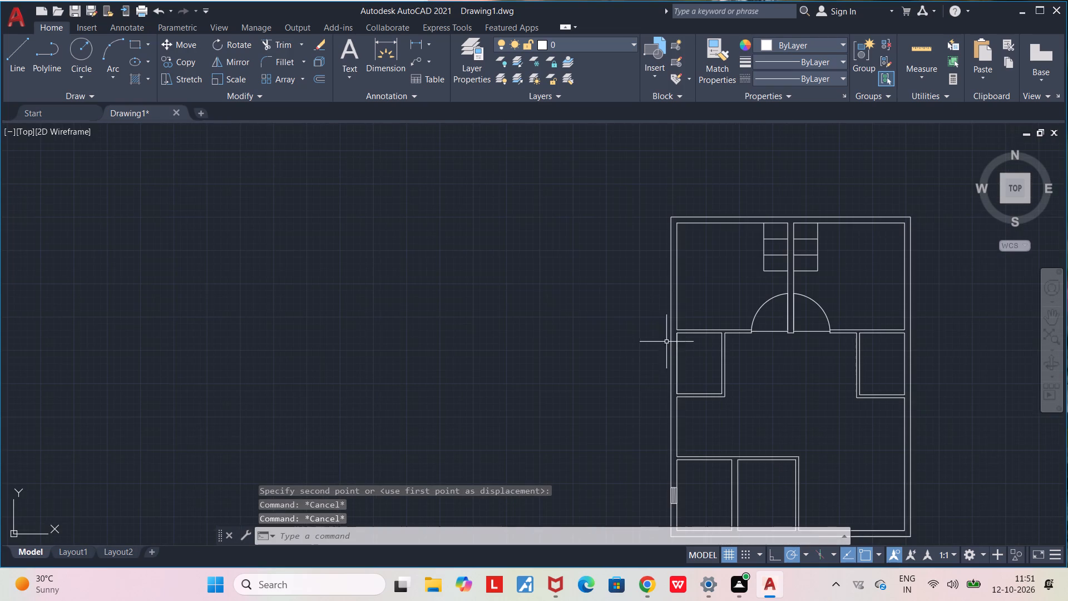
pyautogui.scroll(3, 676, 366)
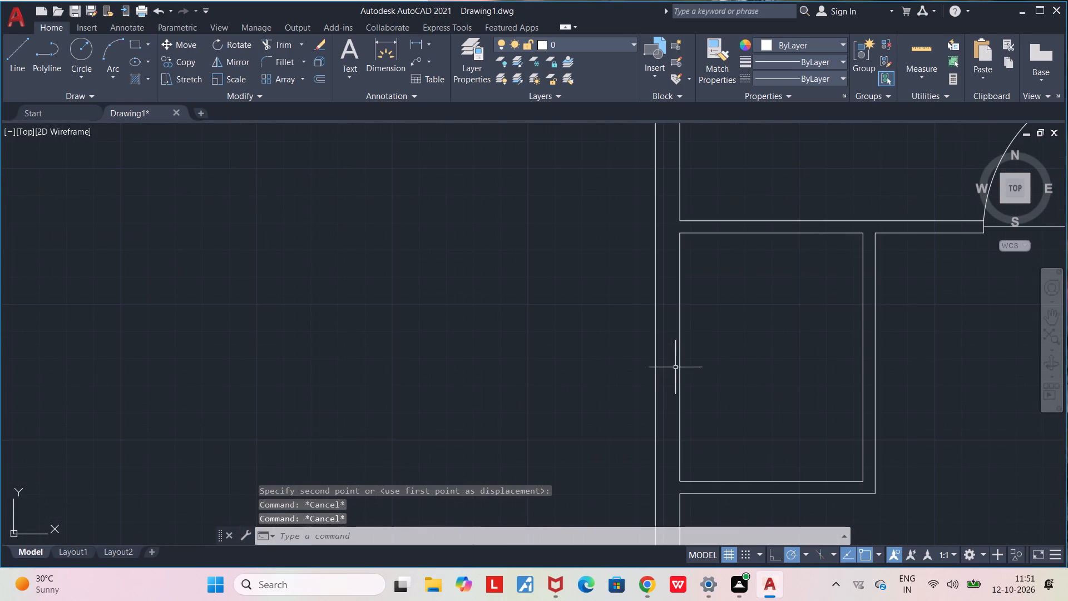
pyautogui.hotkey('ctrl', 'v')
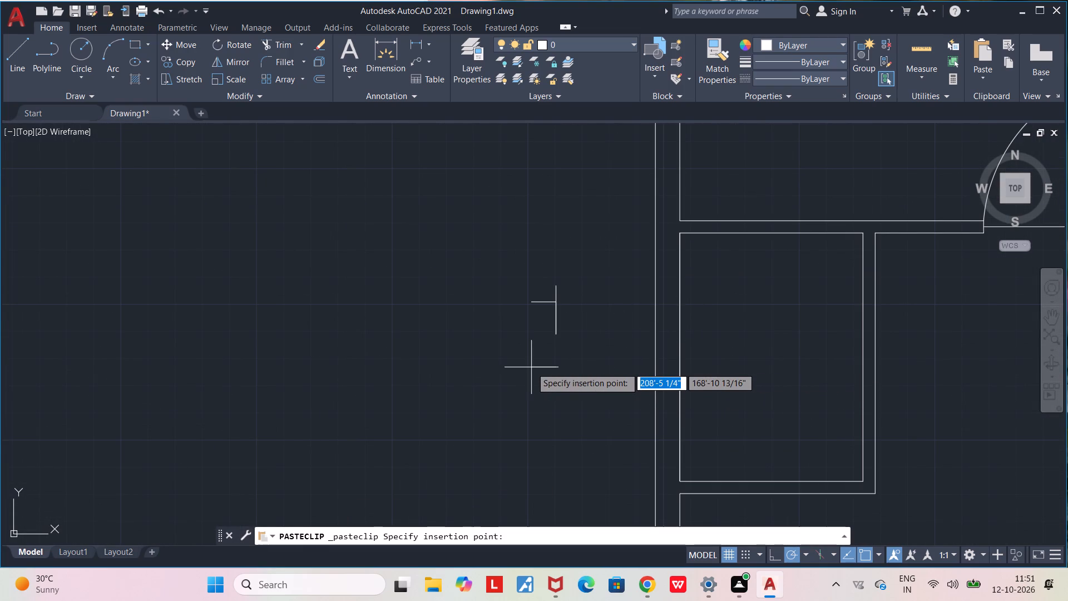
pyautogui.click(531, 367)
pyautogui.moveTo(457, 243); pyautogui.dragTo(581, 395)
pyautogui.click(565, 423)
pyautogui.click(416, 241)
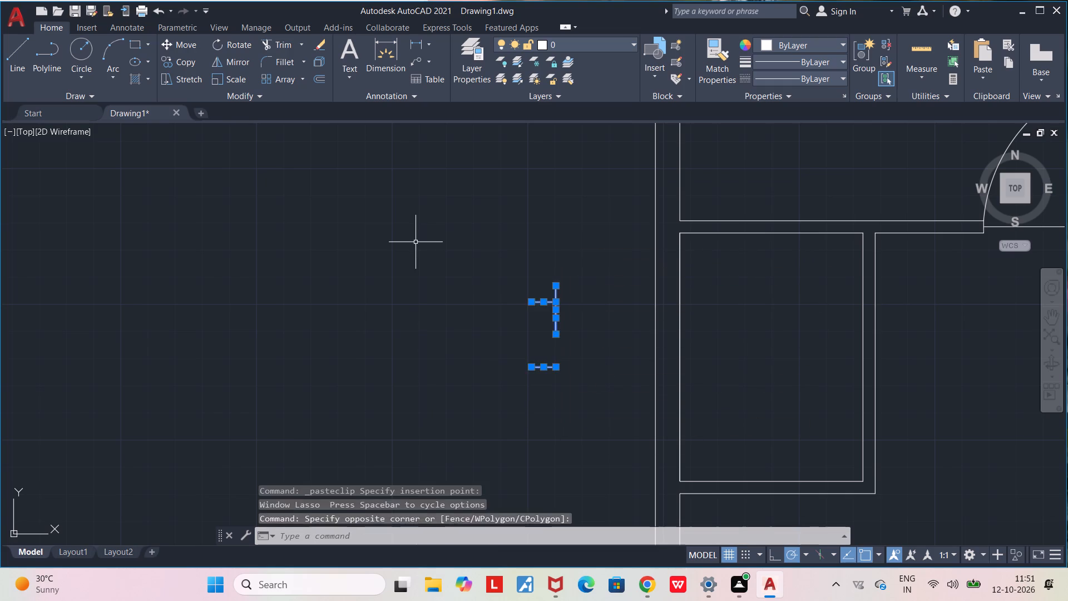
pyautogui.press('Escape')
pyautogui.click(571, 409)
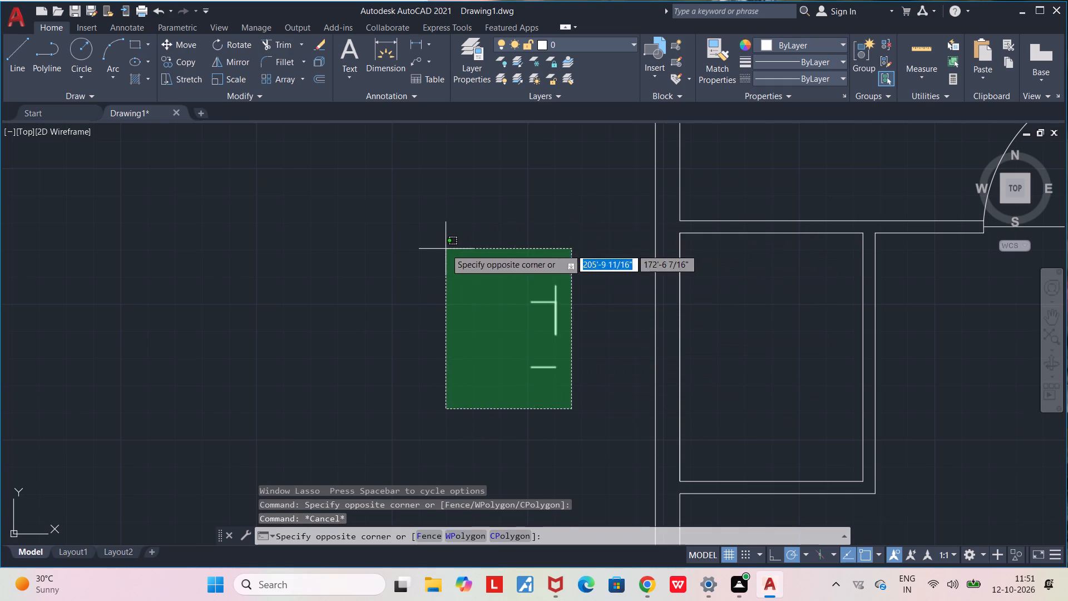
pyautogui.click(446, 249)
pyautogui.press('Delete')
# Copy the lower-left room's window symbol and paste it into the left outer wall beside the small middle-left room.
pyautogui.scroll(-3, 483, 308)
pyautogui.moveTo(519, 362); pyautogui.dragTo(535, 298, button='middle')
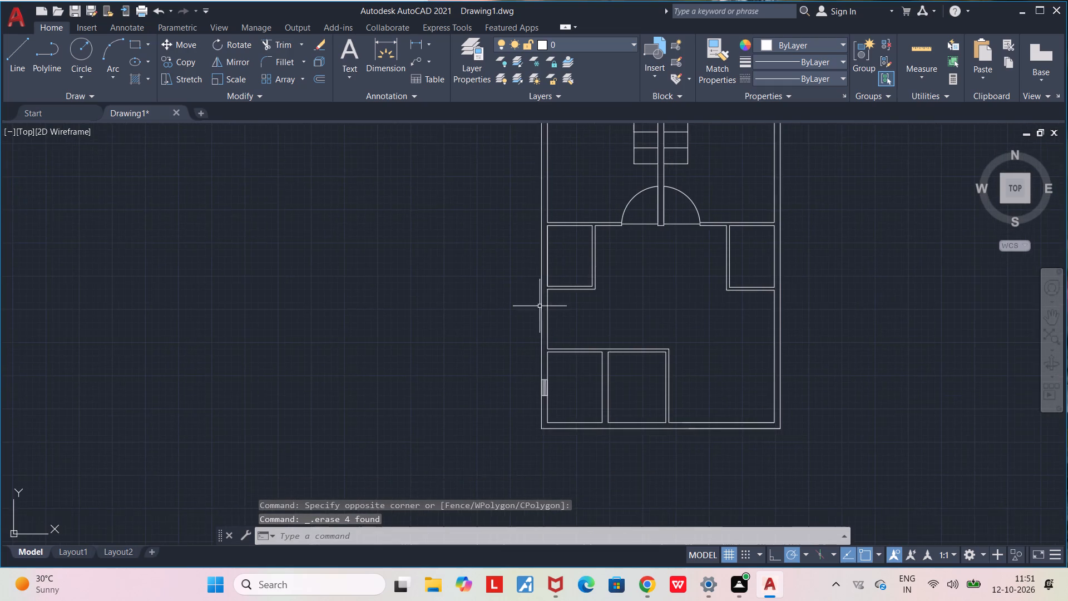
pyautogui.scroll(4, 581, 374)
pyautogui.moveTo(256, 414); pyautogui.dragTo(395, 300, button='middle')
pyautogui.click(422, 255)
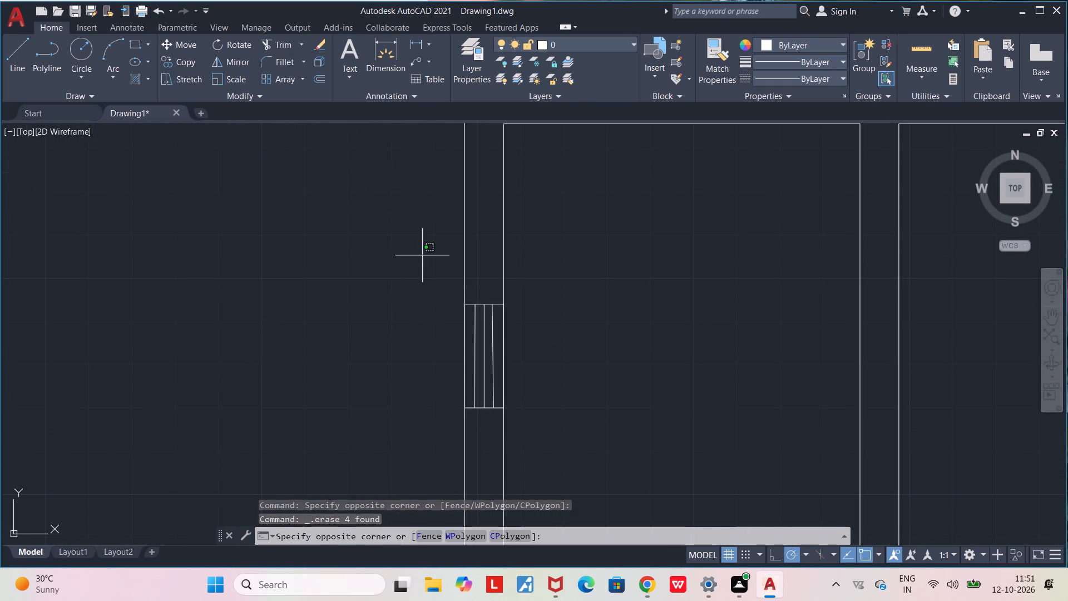
pyautogui.click(545, 446)
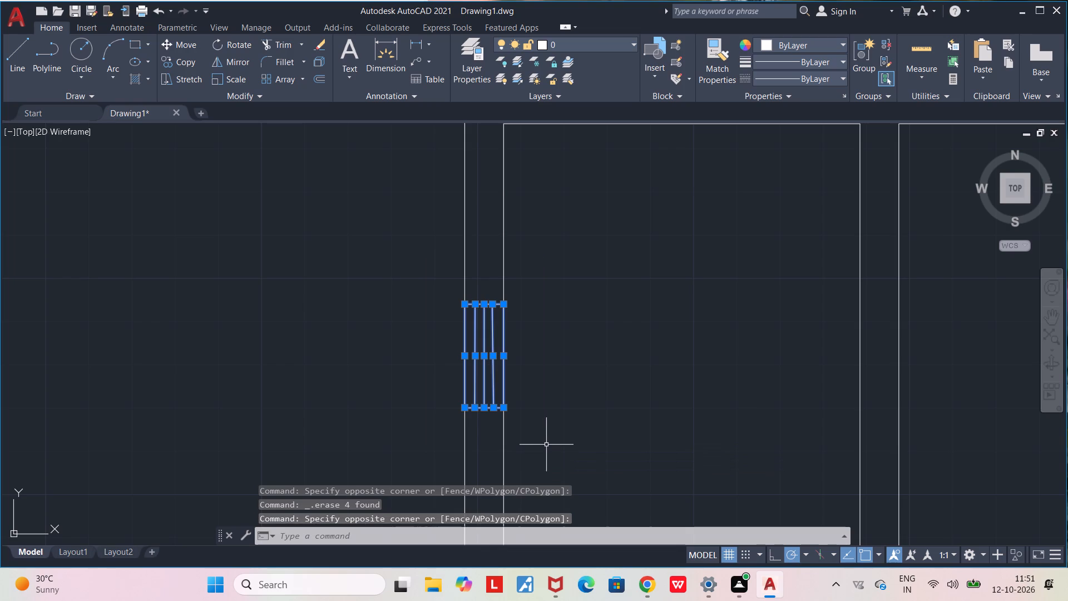
pyautogui.hotkey('ctrl', 'c')
pyautogui.scroll(-3, 569, 386)
pyautogui.moveTo(596, 331); pyautogui.dragTo(586, 422, button='middle')
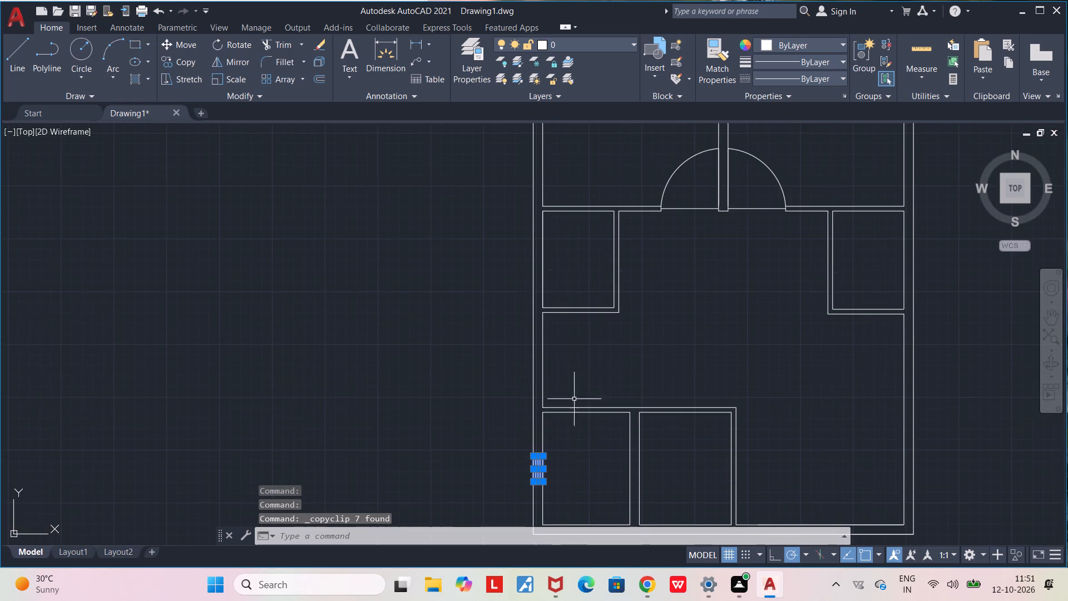
pyautogui.scroll(2, 556, 347)
pyautogui.moveTo(564, 264); pyautogui.dragTo(572, 464, button='middle')
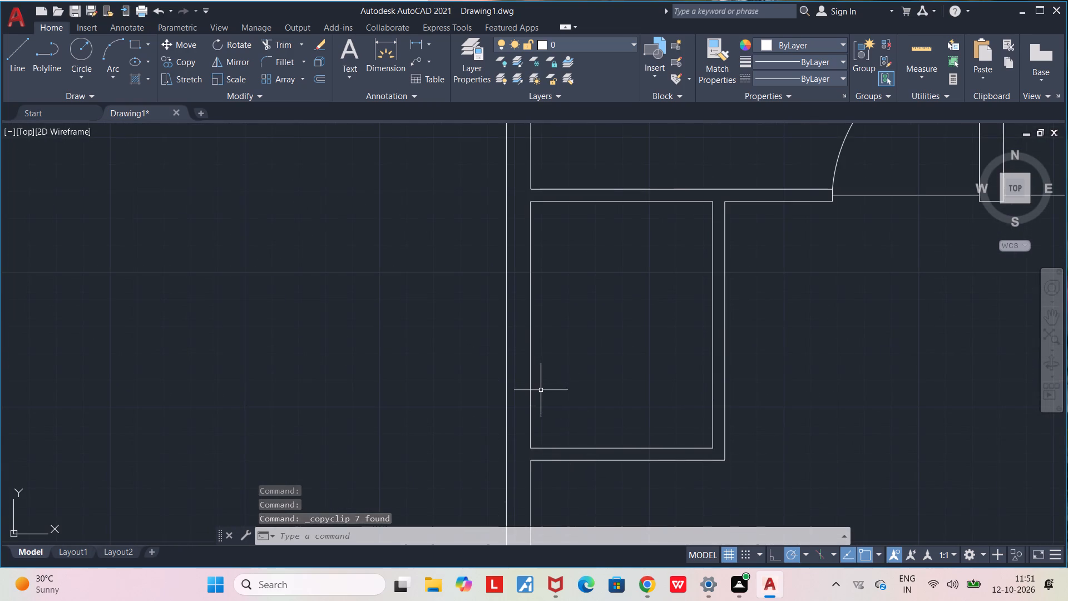
pyautogui.hotkey('ctrl', 'v')
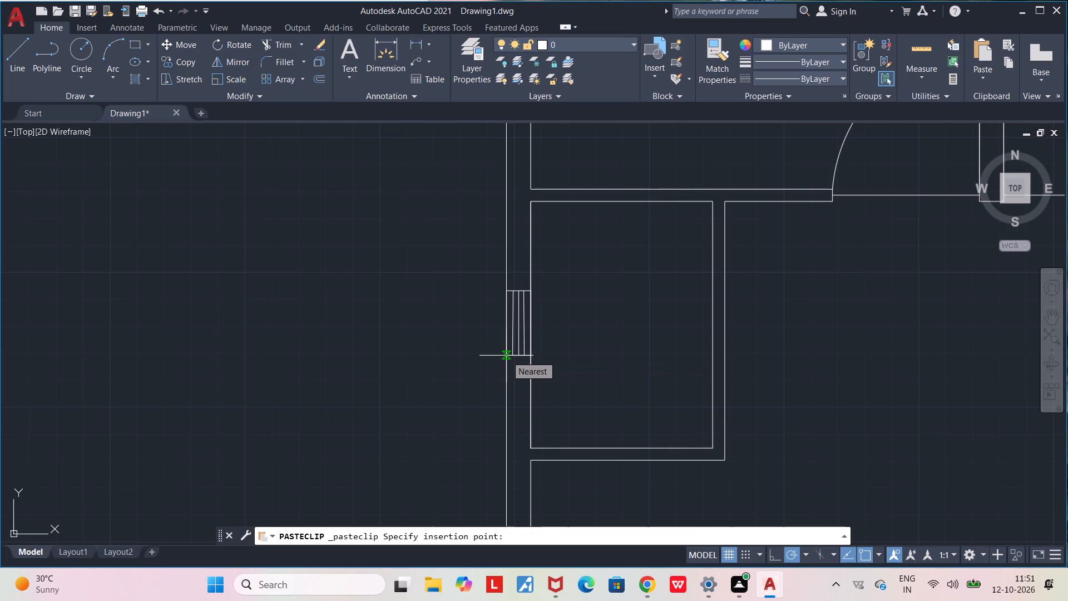
pyautogui.click(506, 356)
# Copy the middle-left room's window symbol and paste it into the left outer wall of the upper-left room.
pyautogui.moveTo(589, 289); pyautogui.dragTo(581, 423, button='middle')
pyautogui.scroll(-3, 581, 423)
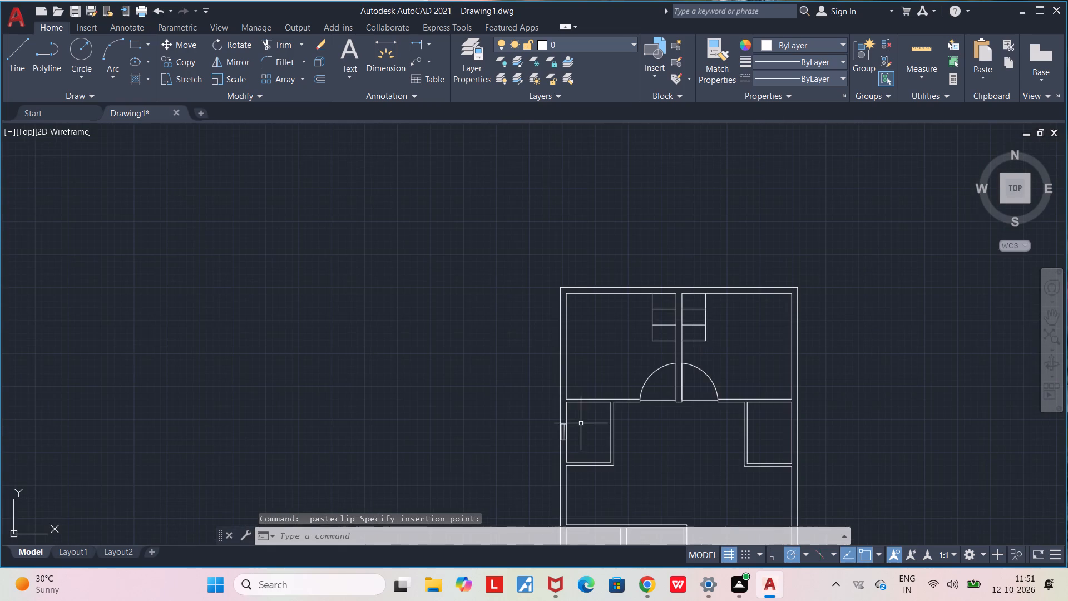
pyautogui.scroll(2, 566, 354)
pyautogui.moveTo(552, 317); pyautogui.dragTo(555, 194, button='middle')
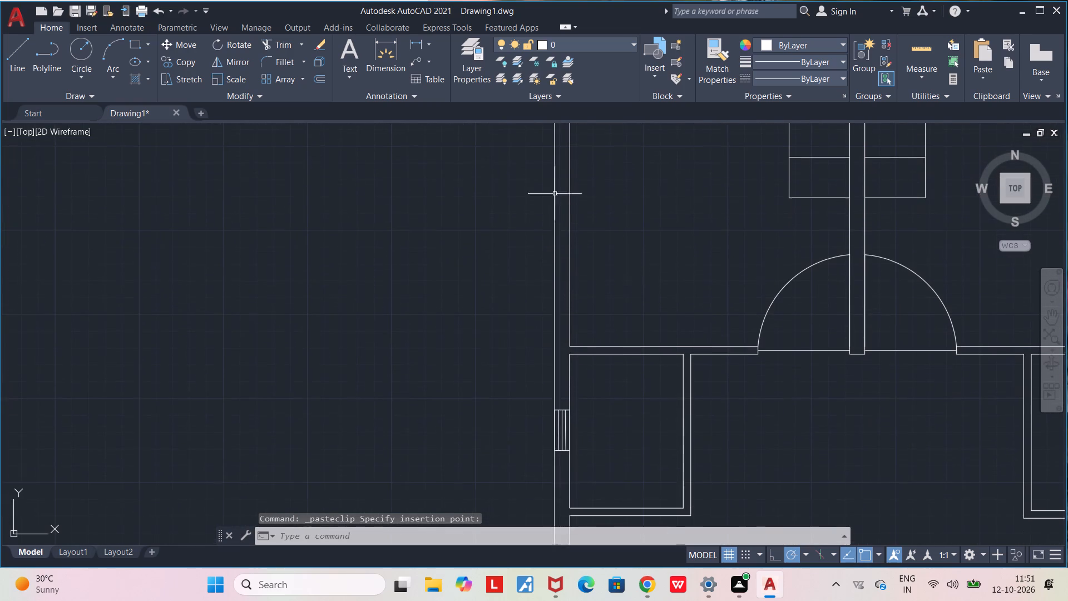
pyautogui.click(543, 396)
pyautogui.click(584, 481)
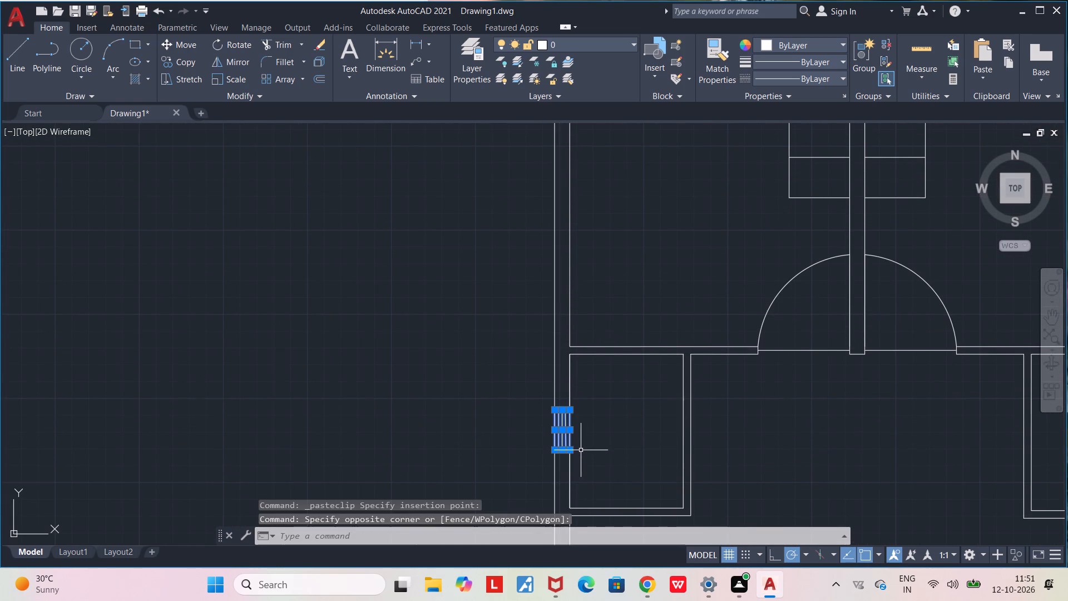
pyautogui.hotkey('ctrl', 'c')
pyautogui.moveTo(604, 208); pyautogui.dragTo(572, 318, button='middle')
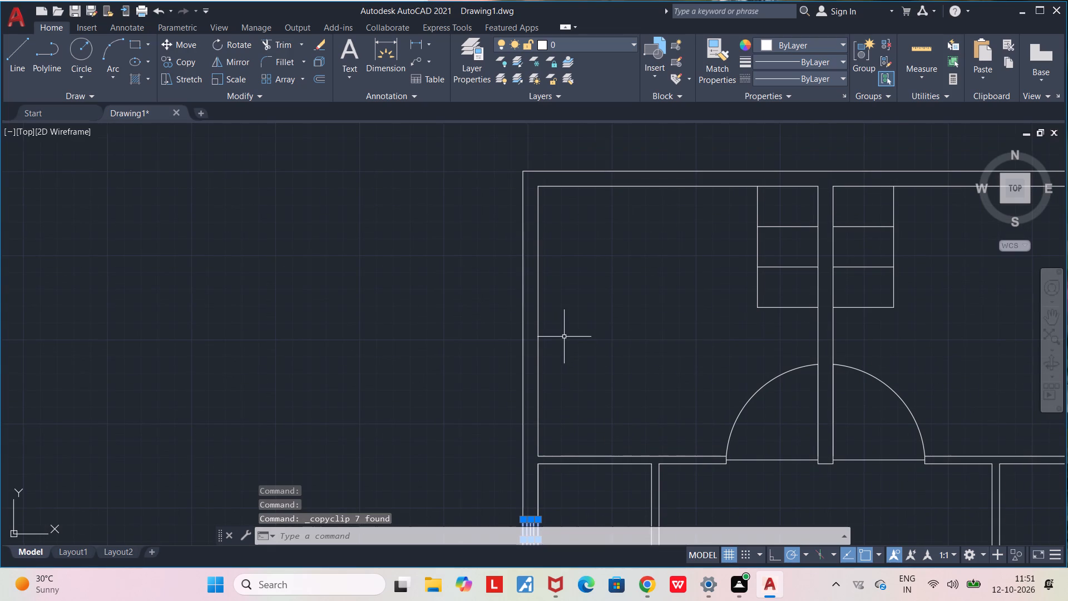
pyautogui.hotkey('ctrl', 'v')
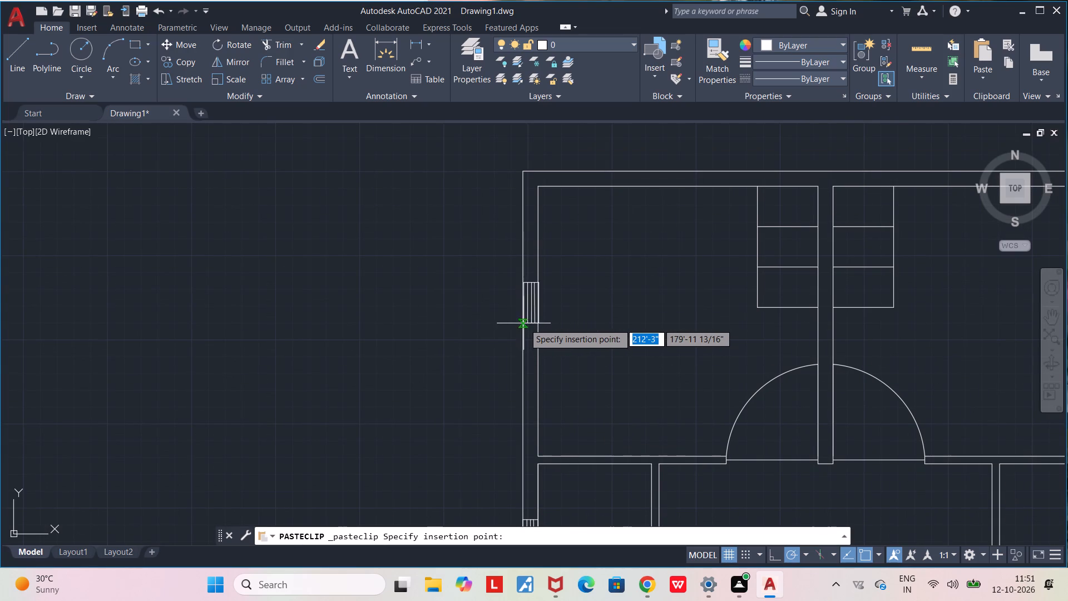
pyautogui.click(522, 323)
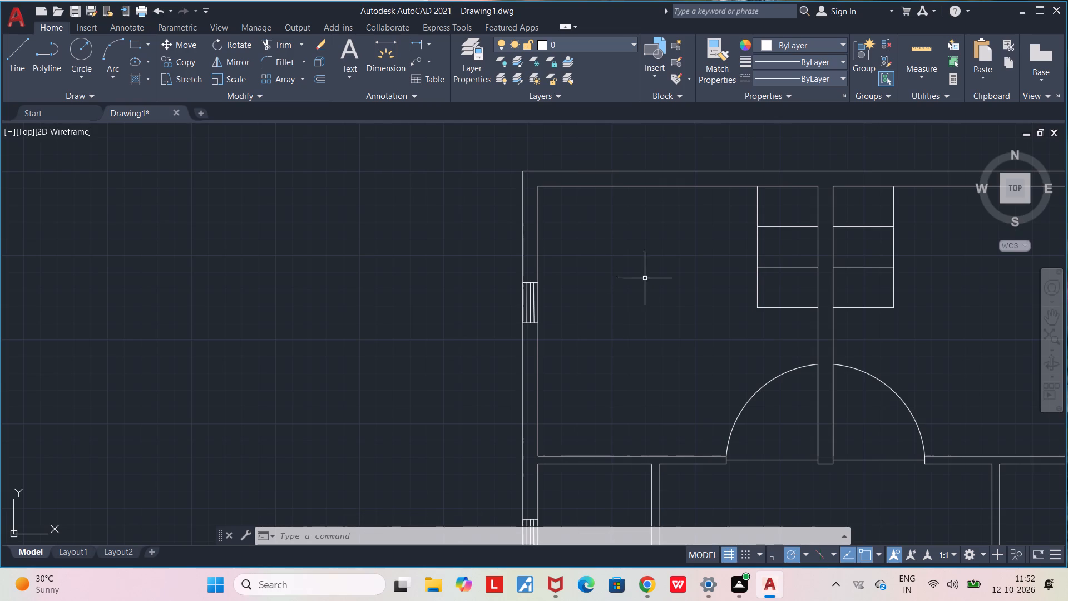
# Copy the upper-left room's window symbol and paste it into the right outer wall beside the small middle-right room.
pyautogui.scroll(-3, 640, 284)
pyautogui.moveTo(641, 285); pyautogui.dragTo(635, 282, button='middle')
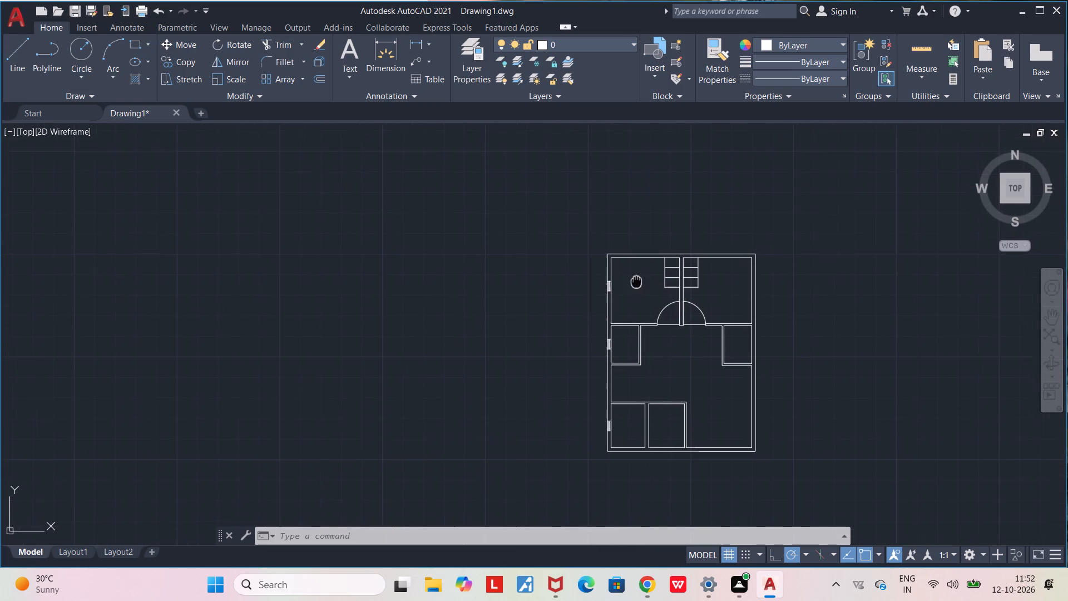
pyautogui.moveTo(635, 282); pyautogui.dragTo(552, 229, button='middle')
pyautogui.scroll(4, 518, 235)
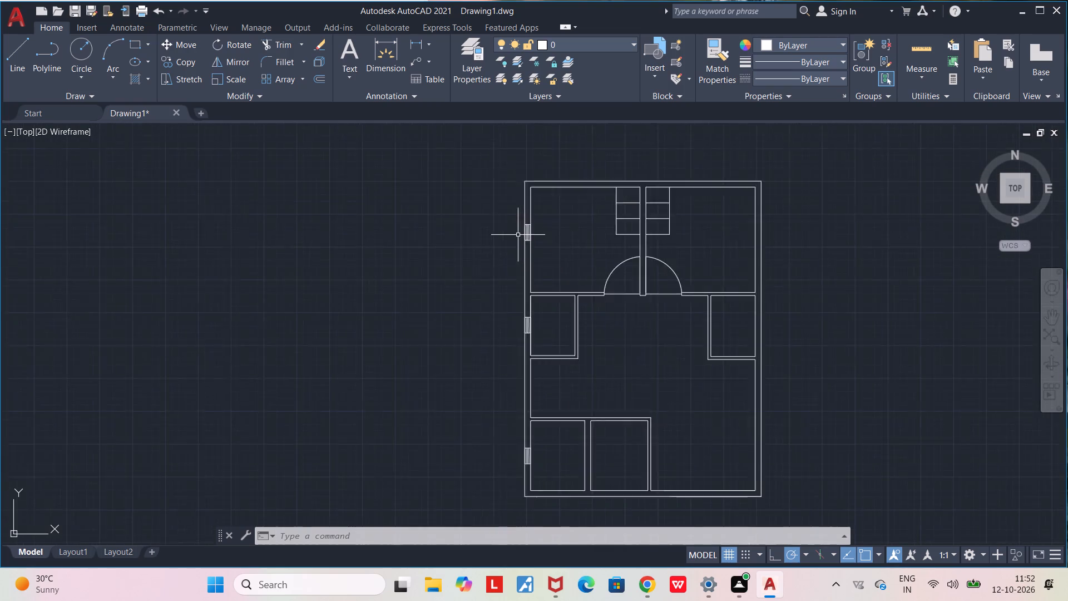
pyautogui.moveTo(497, 235); pyautogui.dragTo(361, 264, button='middle')
pyautogui.scroll(1, 361, 264)
pyautogui.click(402, 157)
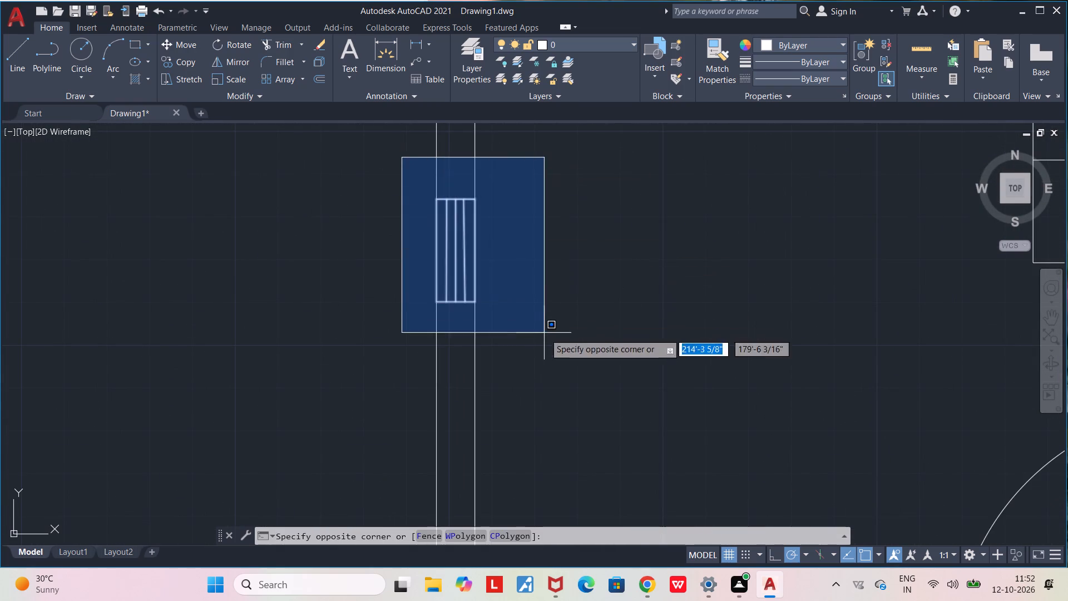
pyautogui.click(548, 341)
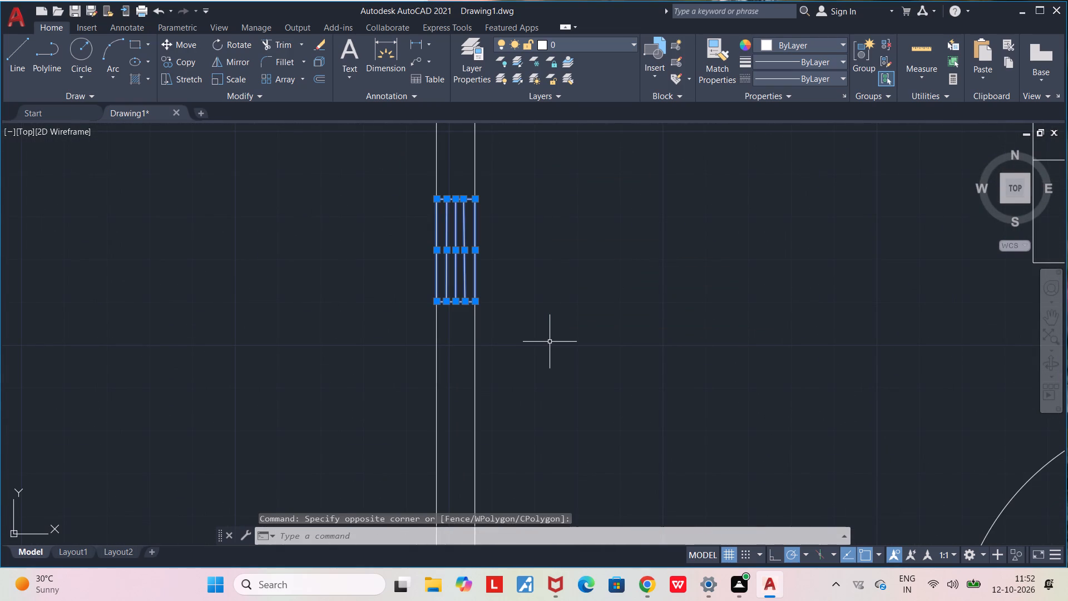
pyautogui.hotkey('ctrl', 'c')
pyautogui.scroll(-5, 580, 344)
pyautogui.moveTo(753, 380); pyautogui.dragTo(576, 327, button='middle')
pyautogui.scroll(-1, 576, 327)
pyautogui.scroll(4, 555, 337)
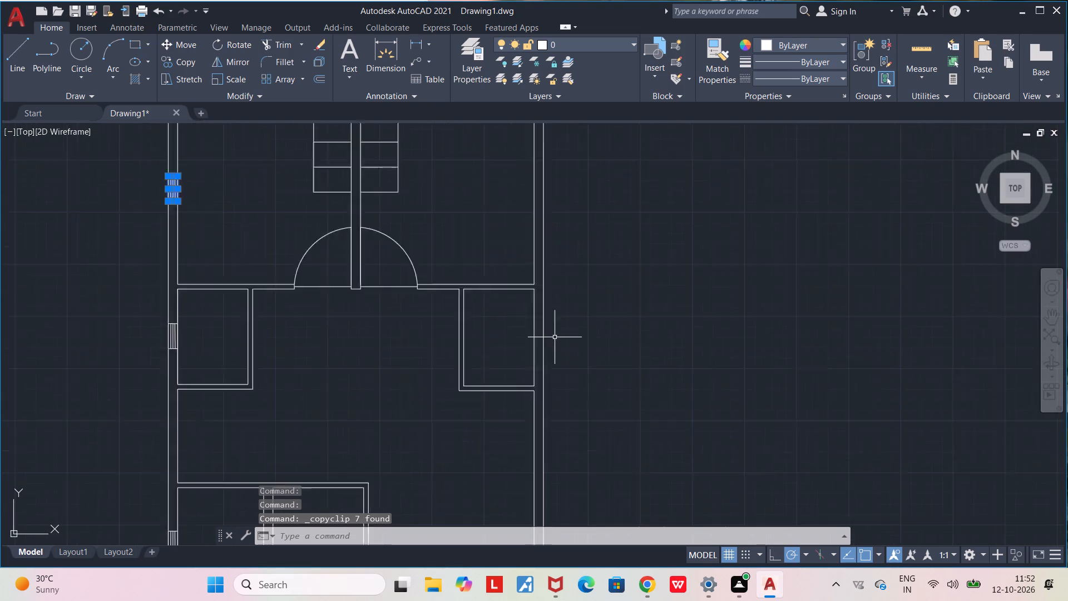
pyautogui.hotkey('ctrl', 'v')
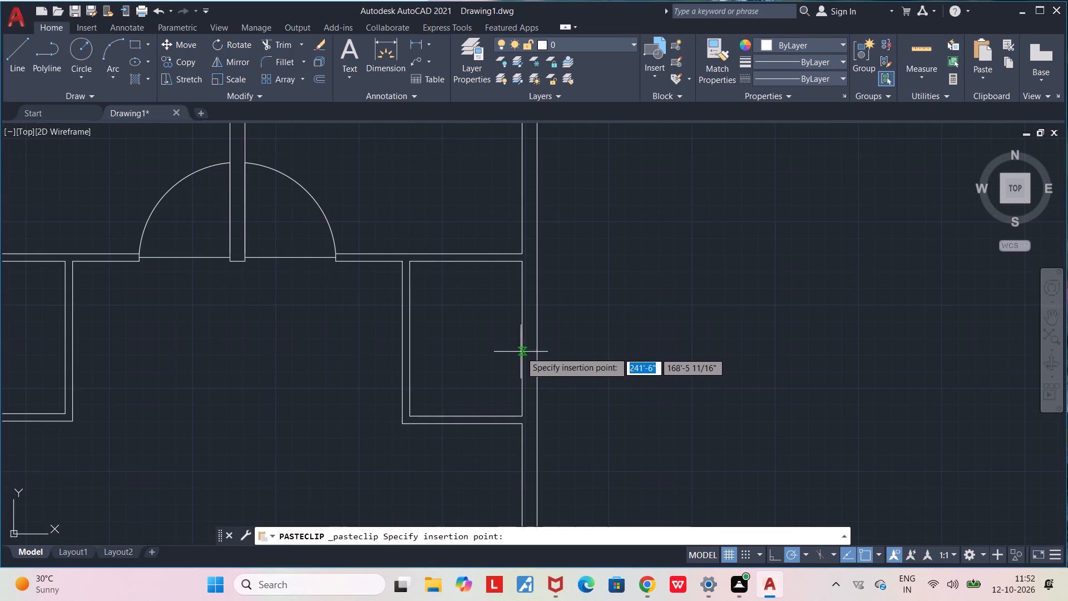
pyautogui.scroll(5, 522, 353)
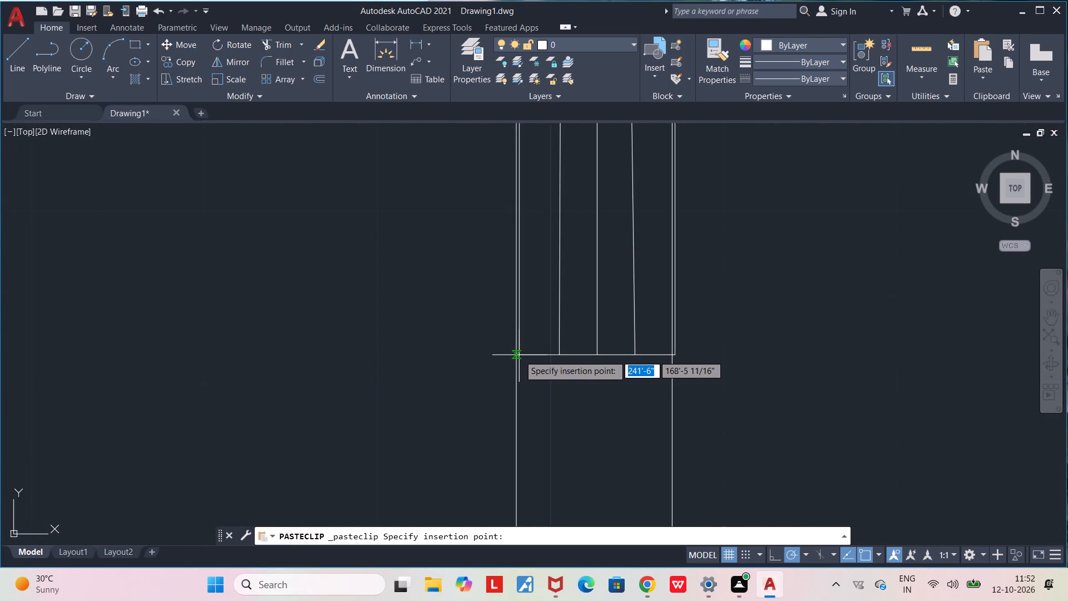
pyautogui.click(516, 353)
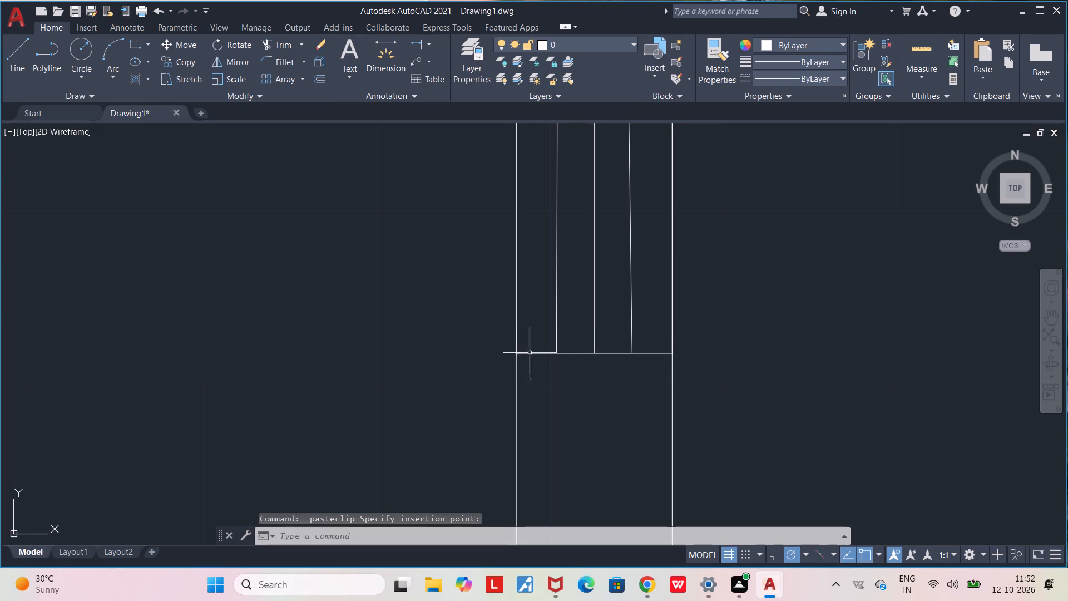
pyautogui.press('Escape')
pyautogui.scroll(-6, 750, 350)
pyautogui.moveTo(751, 349); pyautogui.dragTo(674, 286, button='middle')
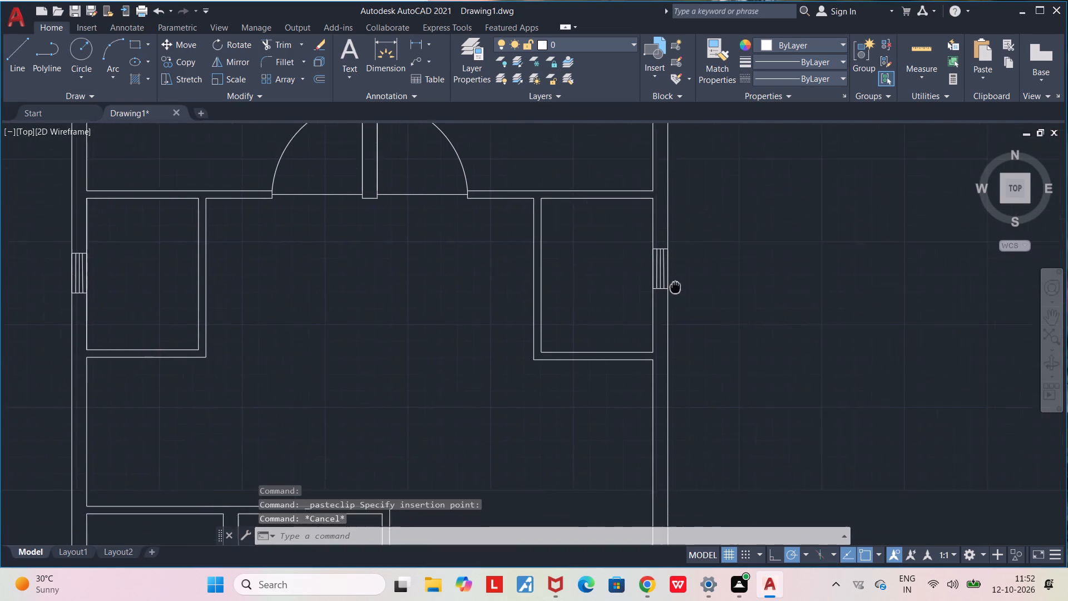
# Copy the window symbol from the upper-left room's outer wall and paste it in the empty space outside that wall.
pyautogui.moveTo(674, 286); pyautogui.dragTo(660, 267, button='middle')
pyautogui.scroll(-4, 660, 267)
pyautogui.scroll(2, 711, 327)
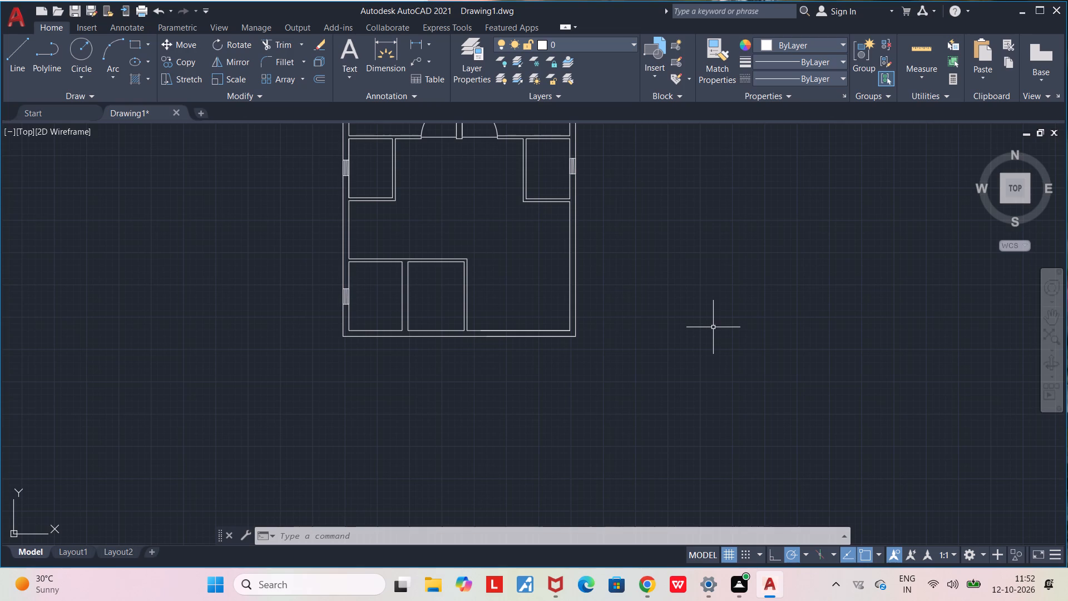
pyautogui.moveTo(644, 247); pyautogui.dragTo(696, 345, button='middle')
pyautogui.moveTo(530, 237); pyautogui.dragTo(558, 261, button='middle')
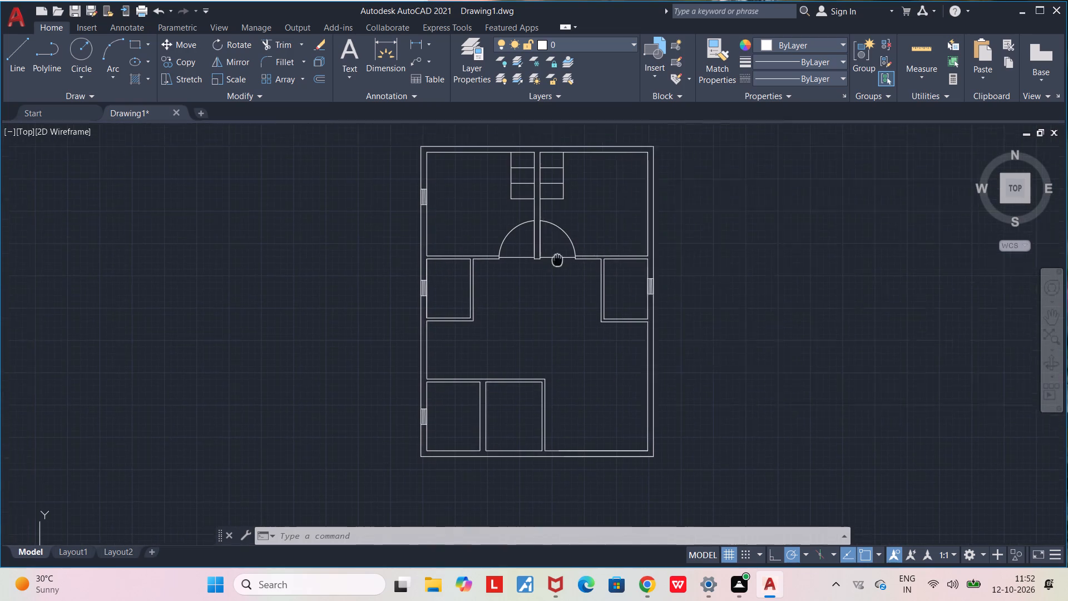
pyautogui.moveTo(558, 261); pyautogui.dragTo(585, 300, button='middle')
pyautogui.scroll(4, 448, 219)
pyautogui.click(382, 263)
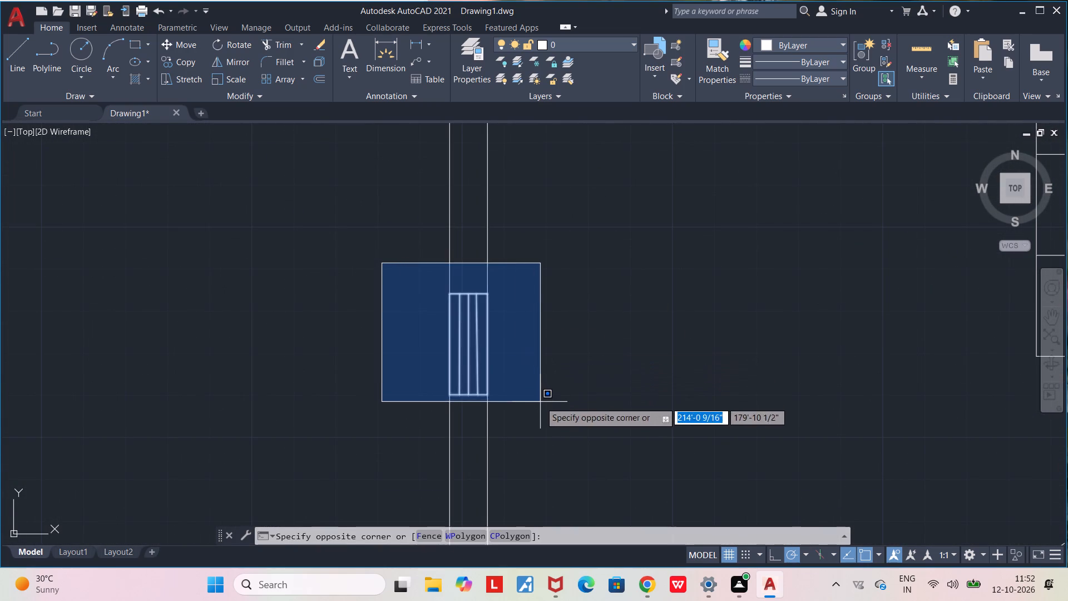
pyautogui.click(540, 402)
pyautogui.hotkey('ctrl', 'c')
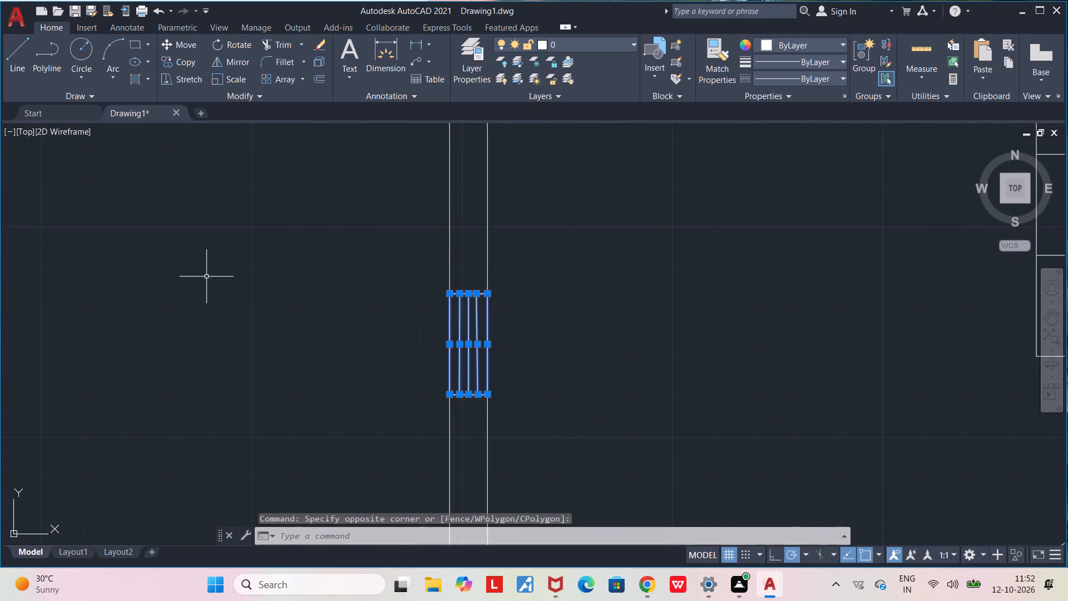
pyautogui.hotkey('ctrl', 'v')
pyautogui.click(215, 394)
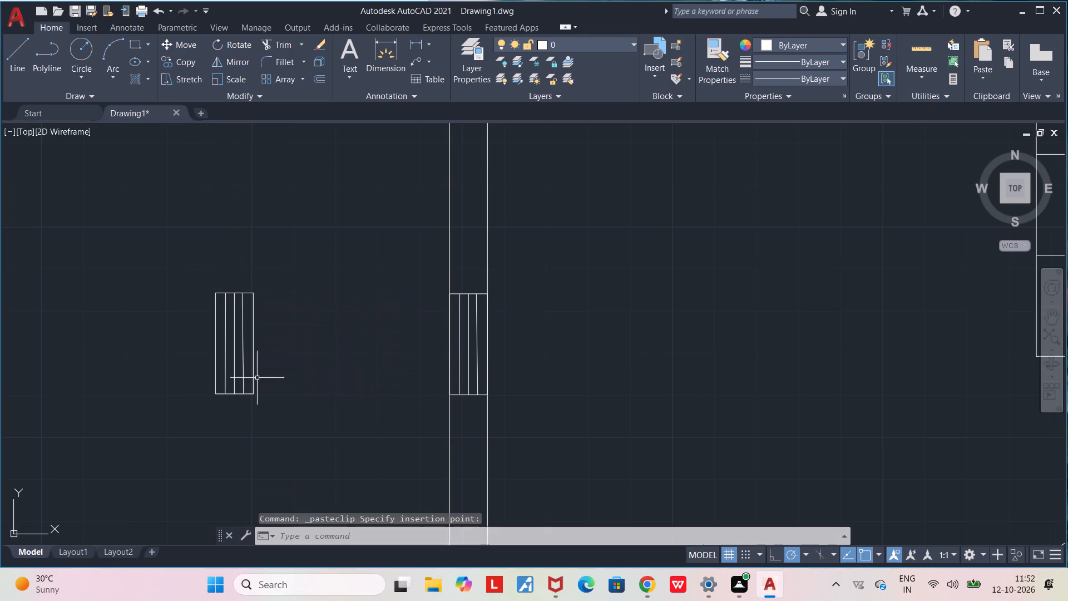
# Erase the original window symbol in the left outer wall of the upper-left room.
pyautogui.click(422, 277)
pyautogui.click(587, 428)
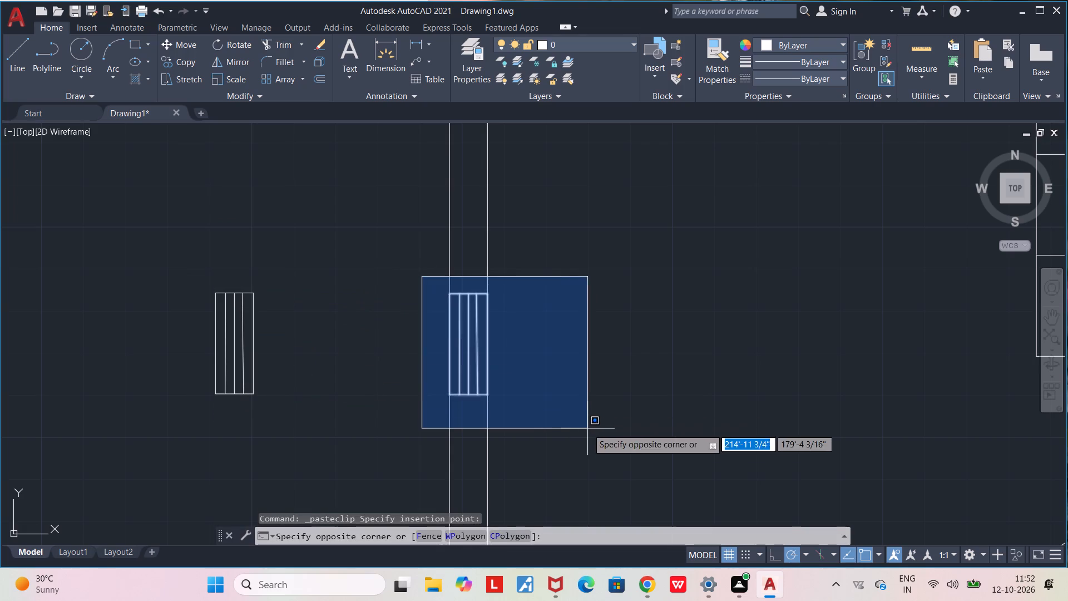
pyautogui.press('Delete')
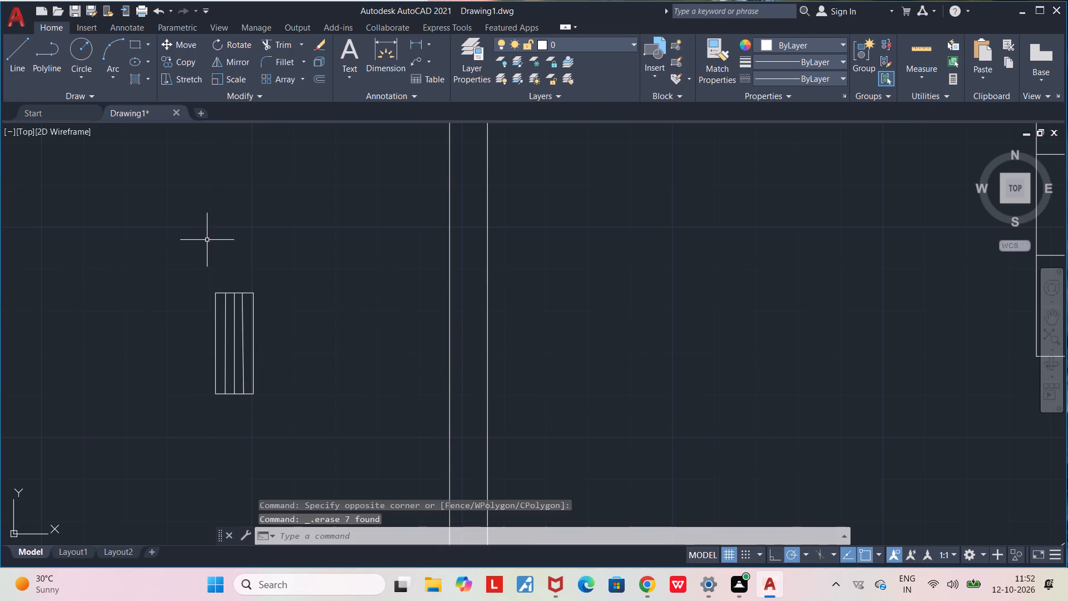
# Erase the top edge line of the window copy placed outside the left outer wall.
pyautogui.scroll(3, 217, 308)
pyautogui.moveTo(244, 289); pyautogui.dragTo(371, 362, button='middle')
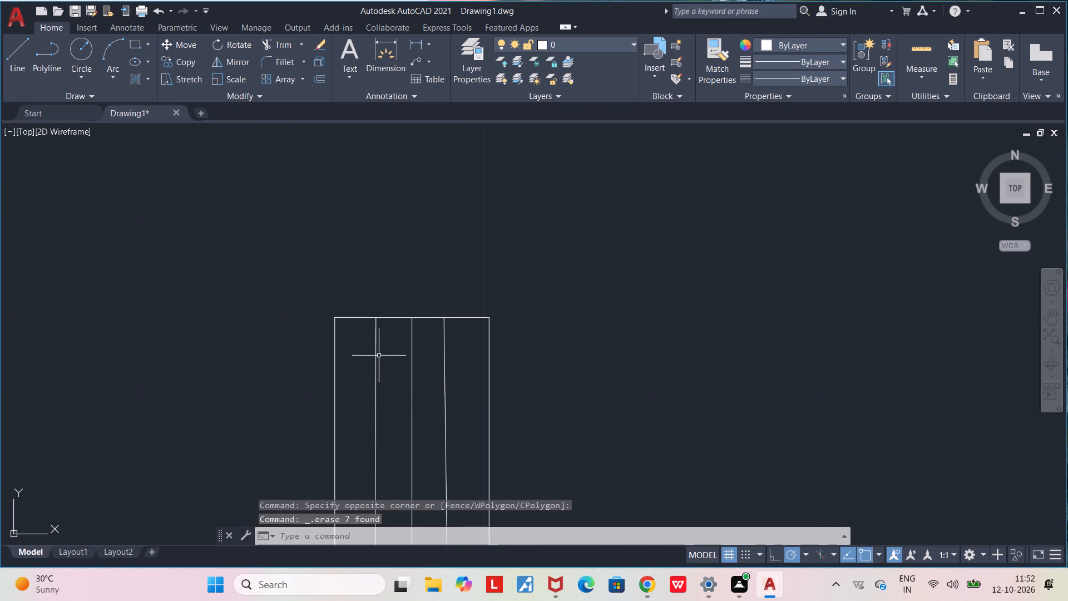
pyautogui.click(390, 317)
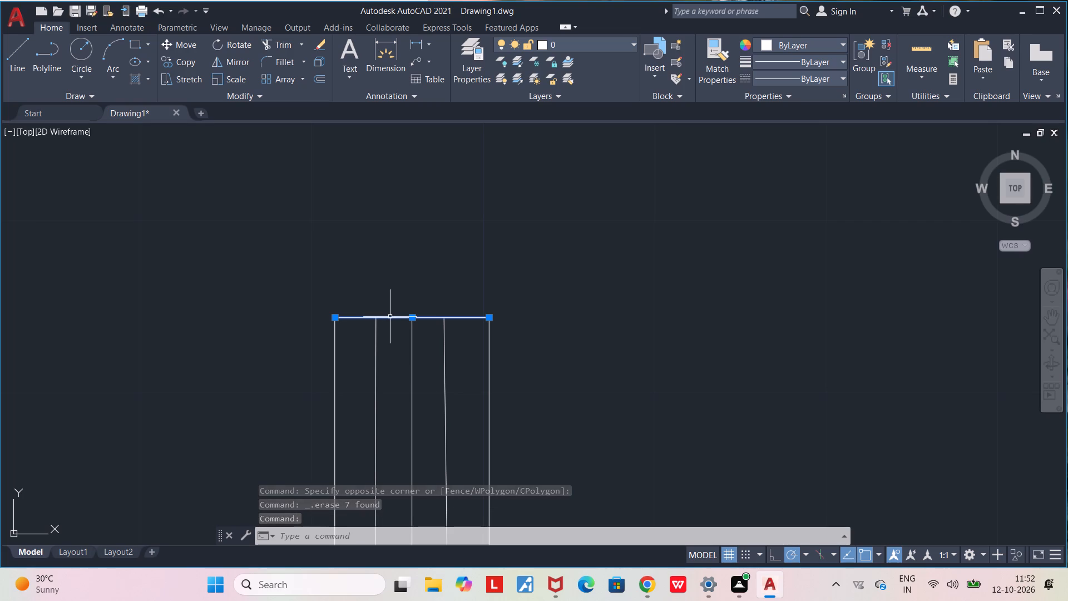
pyautogui.scroll(-2, 390, 317)
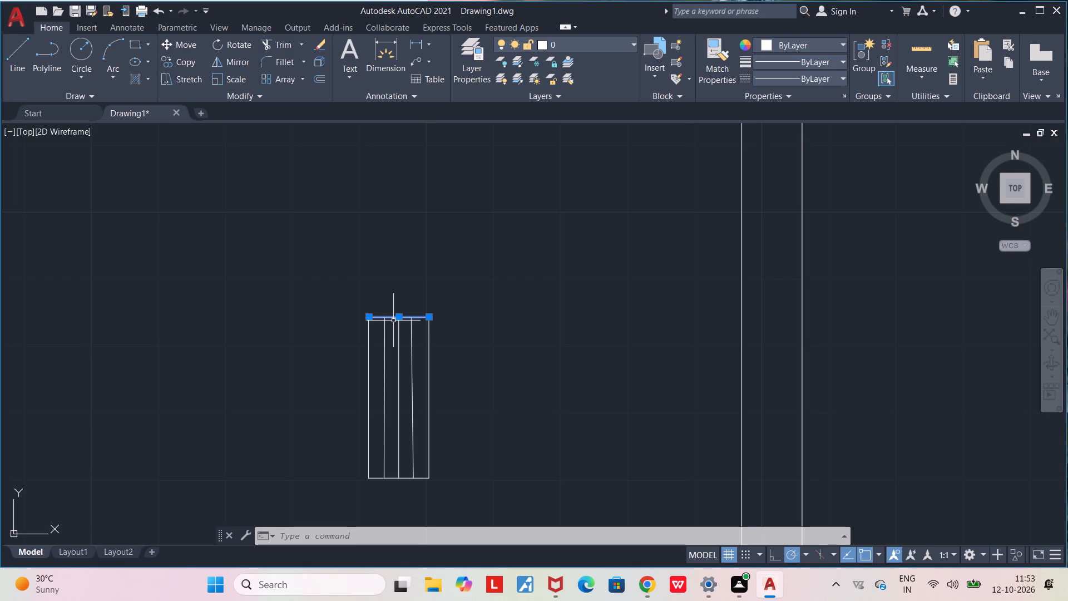
pyautogui.press('Delete')
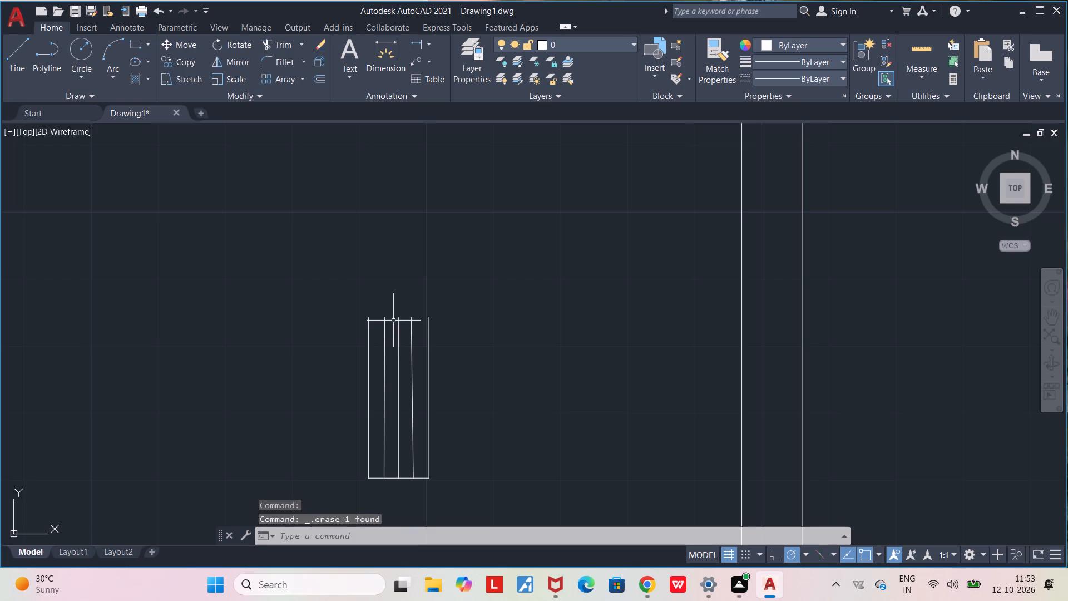
# Extend both outer sides of the window copy about 11" upward and join them with a 9" top edge.
pyautogui.scroll(2, 425, 313)
pyautogui.moveTo(418, 288); pyautogui.dragTo(516, 345, button='middle')
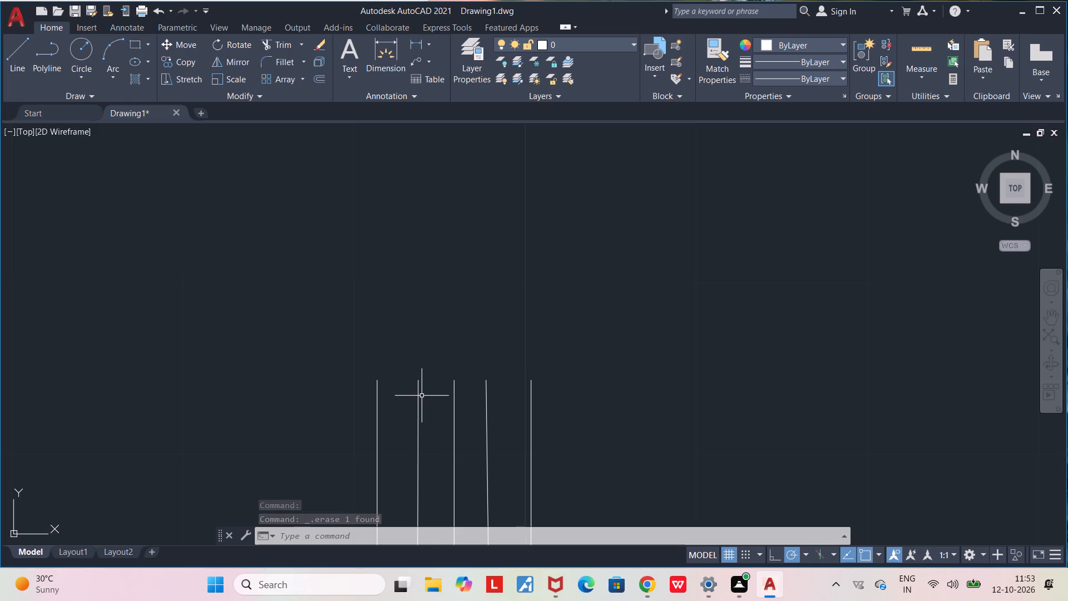
pyautogui.hotkey('ctrl', 'z')
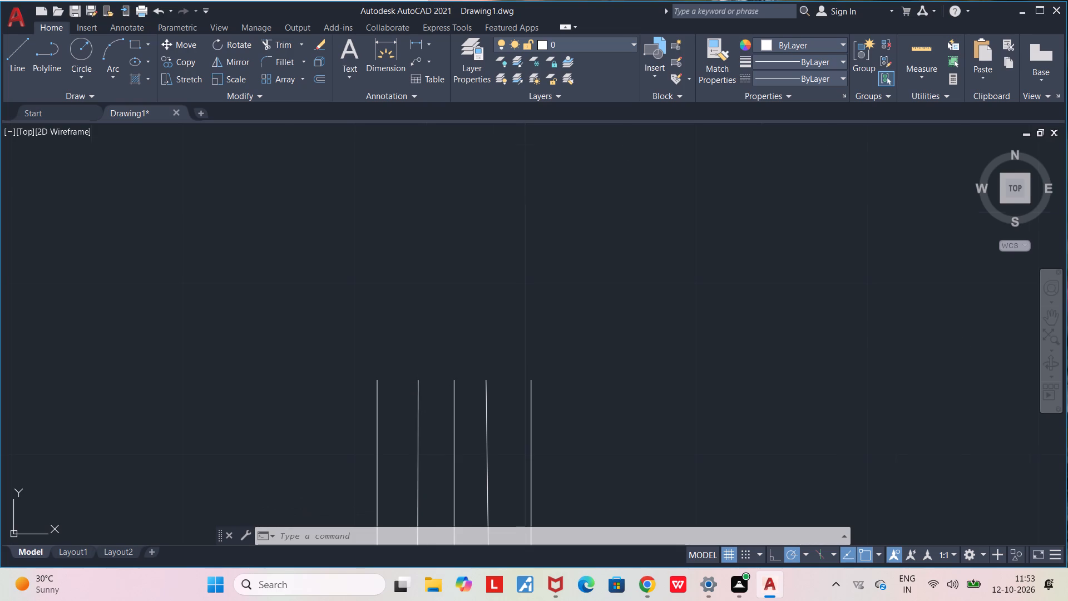
pyautogui.moveTo(409, 288); pyautogui.dragTo(493, 240, button='middle')
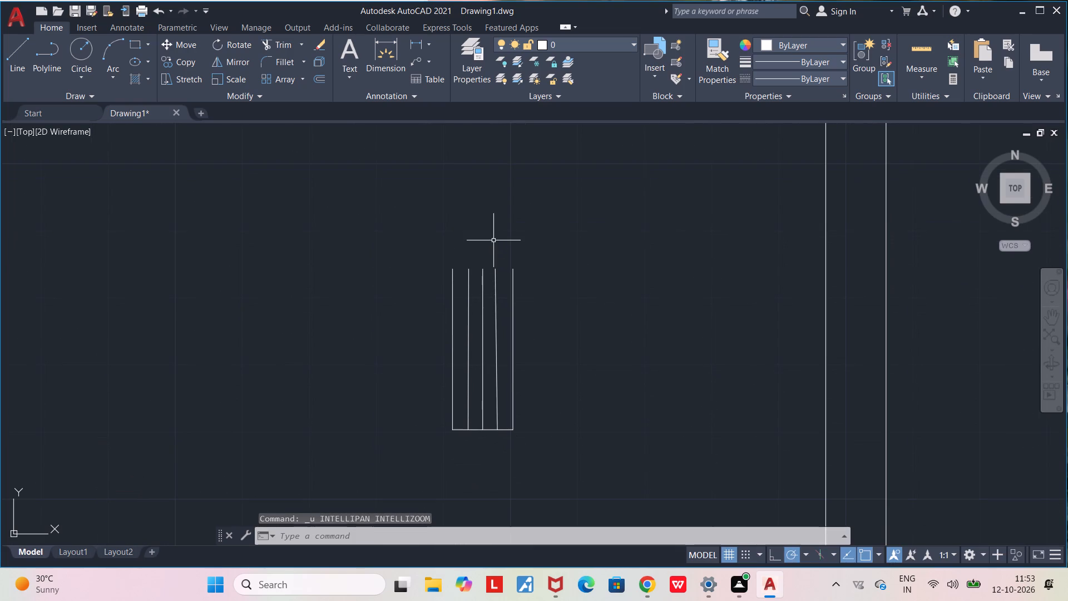
pyautogui.scroll(1, 498, 399)
pyautogui.moveTo(486, 264); pyautogui.dragTo(497, 433, button='middle')
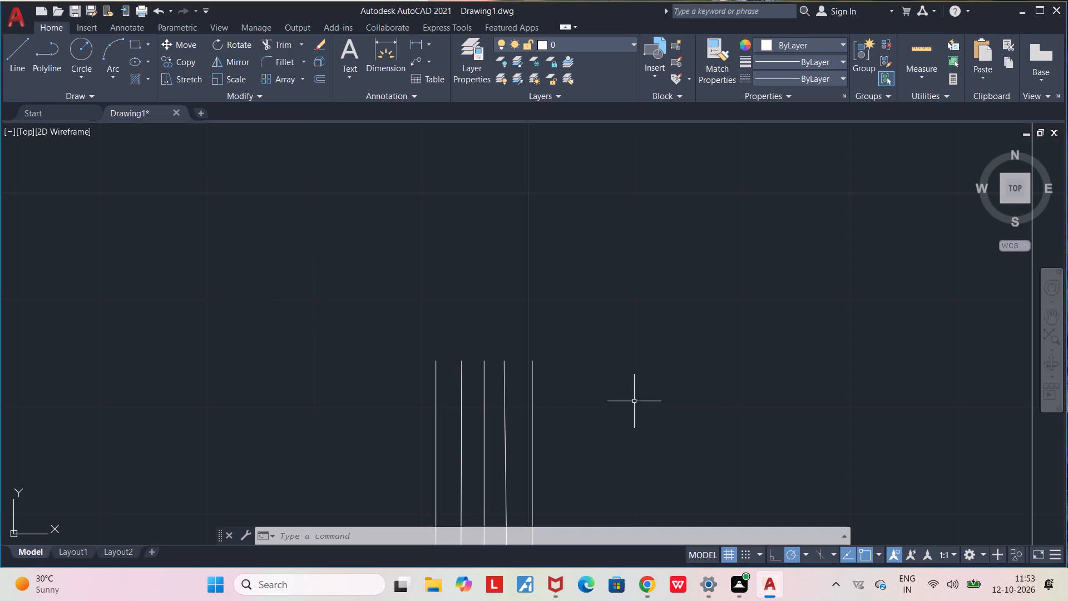
pyautogui.press('l')
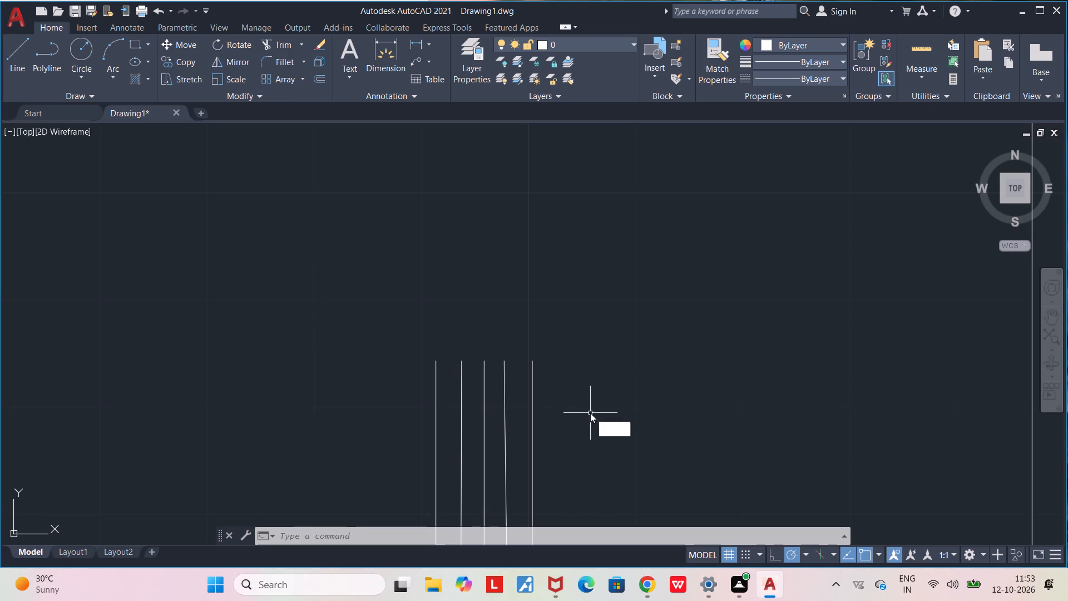
pyautogui.press('Return')
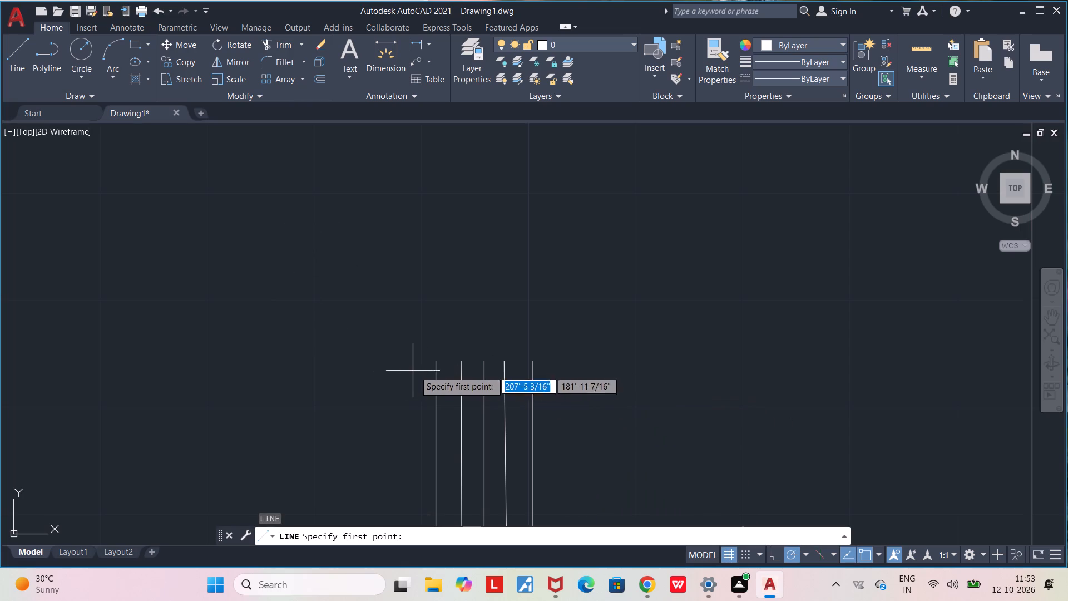
pyautogui.click(436, 363)
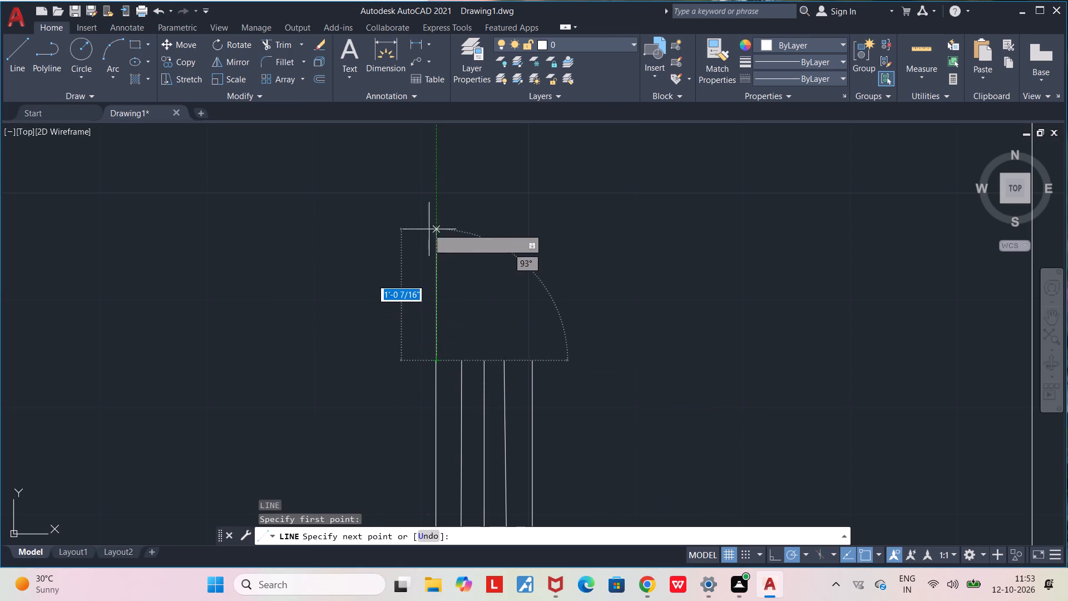
pyautogui.click(436, 246)
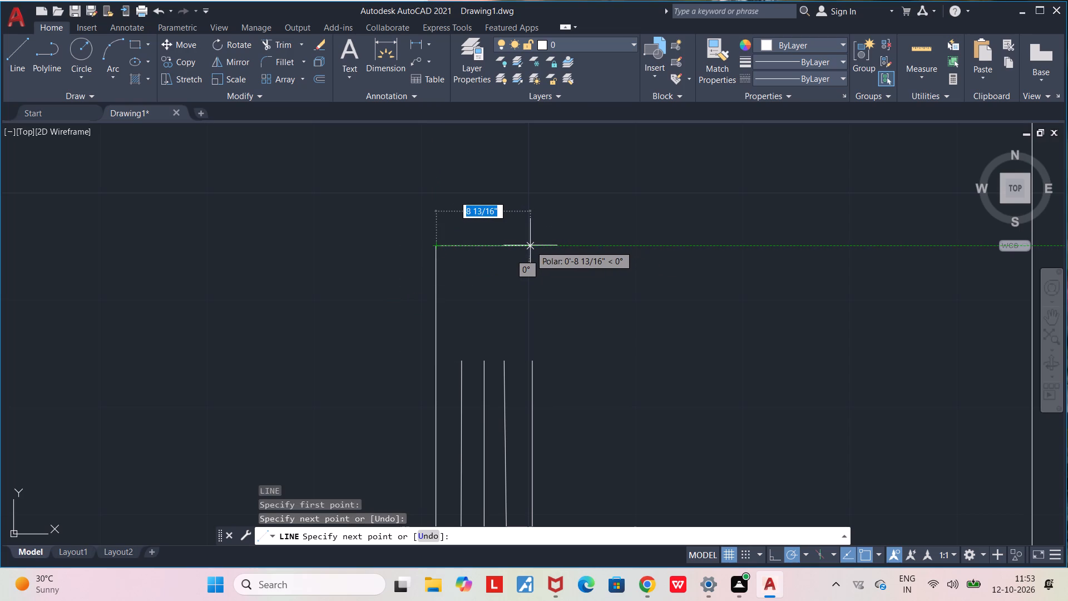
pyautogui.write('9"')
pyautogui.press('Return')
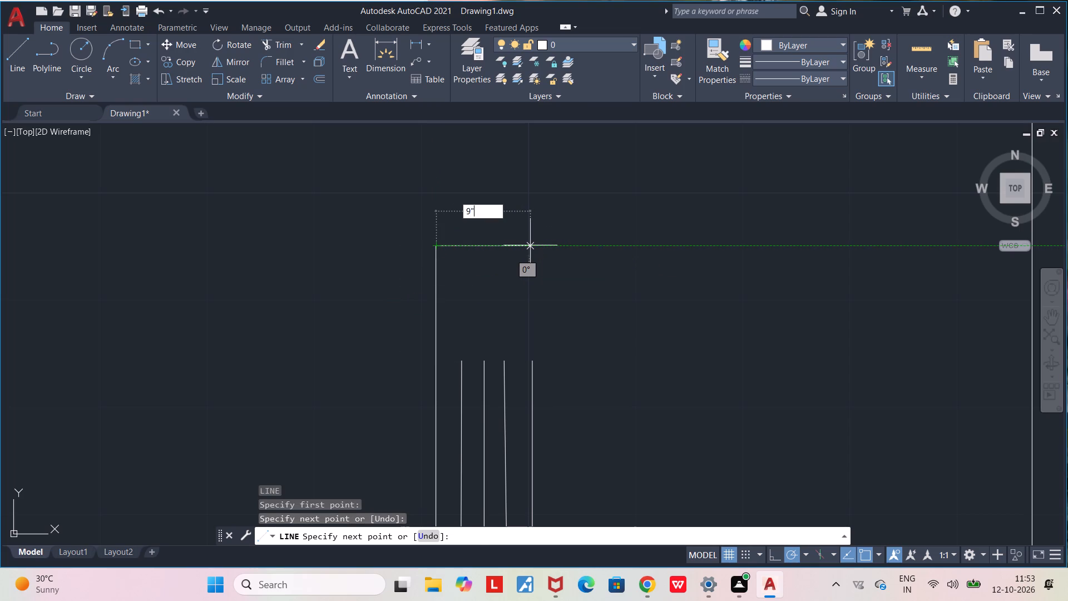
pyautogui.click(530, 359)
pyautogui.press('Escape')
pyautogui.press('Escape')
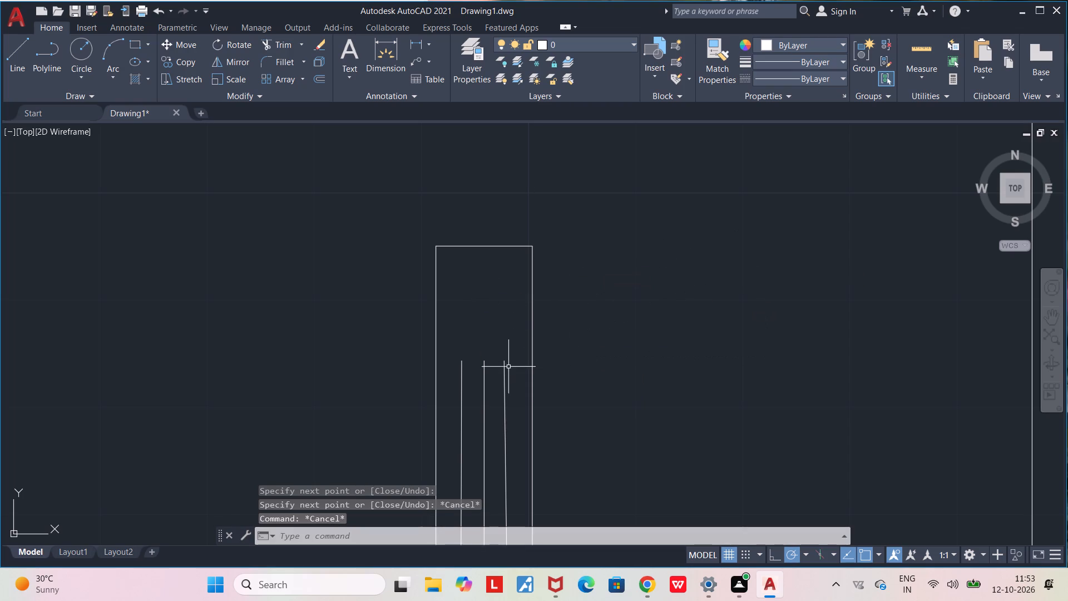
# Draw a line from the top end of the copy's right inner line up to the new top edge.
pyautogui.scroll(1, 505, 359)
pyautogui.moveTo(510, 382); pyautogui.dragTo(526, 430, button='middle')
pyautogui.scroll(1, 526, 430)
pyautogui.scroll(-1, 526, 430)
pyautogui.scroll(1, 527, 407)
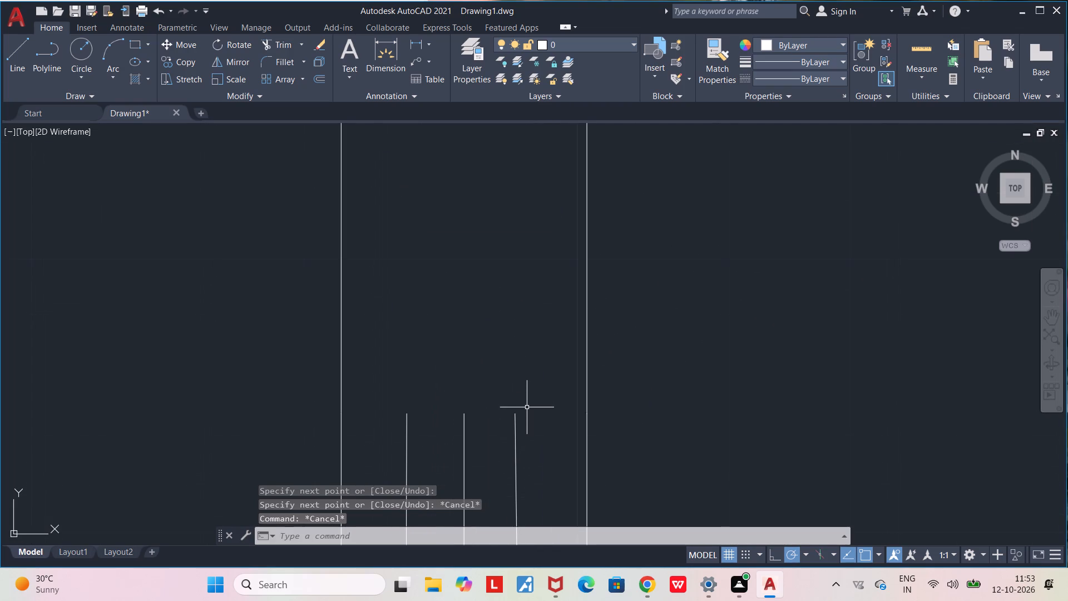
pyautogui.press('l')
pyautogui.press('Return')
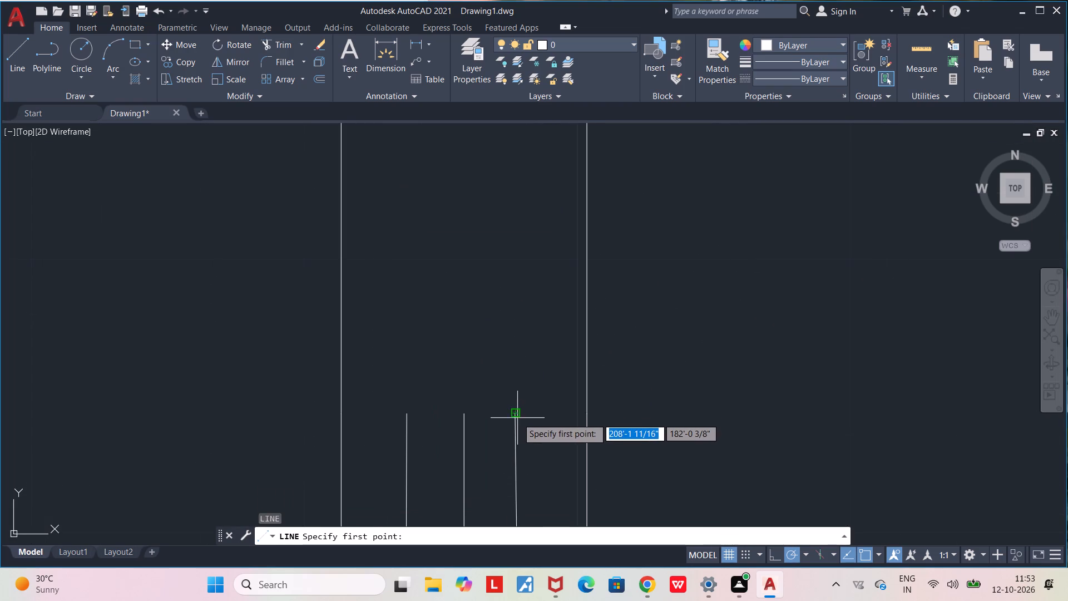
pyautogui.click(516, 417)
pyautogui.moveTo(527, 264); pyautogui.dragTo(545, 358, button='middle')
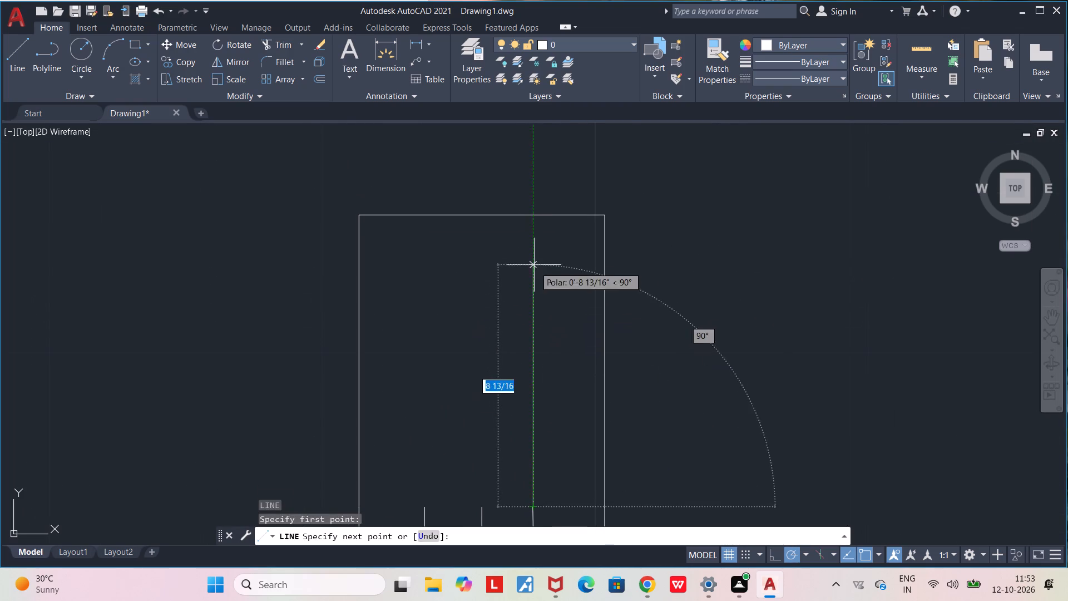
pyautogui.click(530, 216)
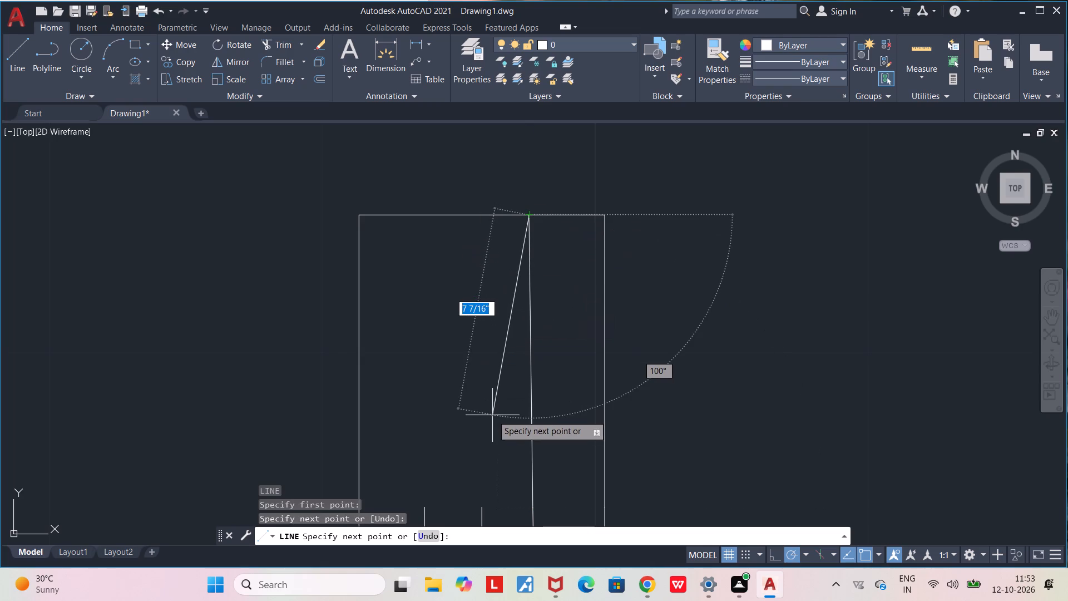
pyautogui.press('Escape')
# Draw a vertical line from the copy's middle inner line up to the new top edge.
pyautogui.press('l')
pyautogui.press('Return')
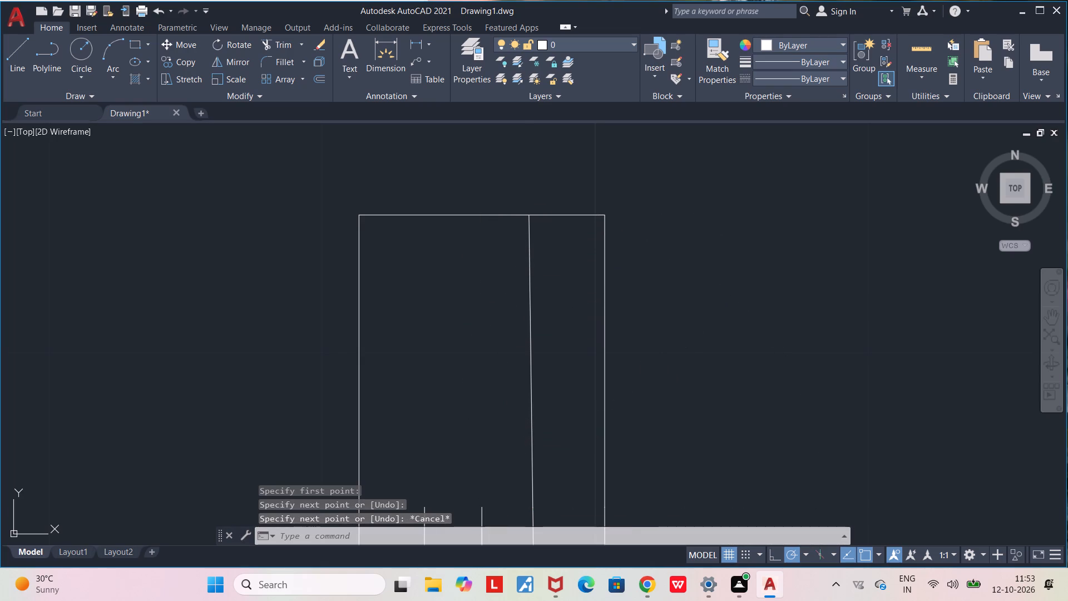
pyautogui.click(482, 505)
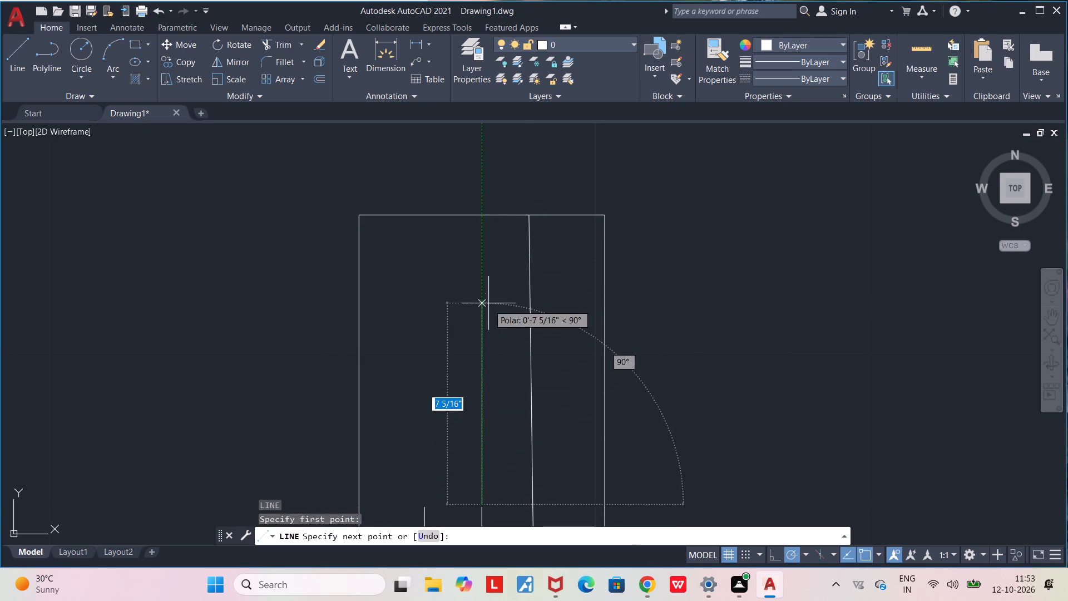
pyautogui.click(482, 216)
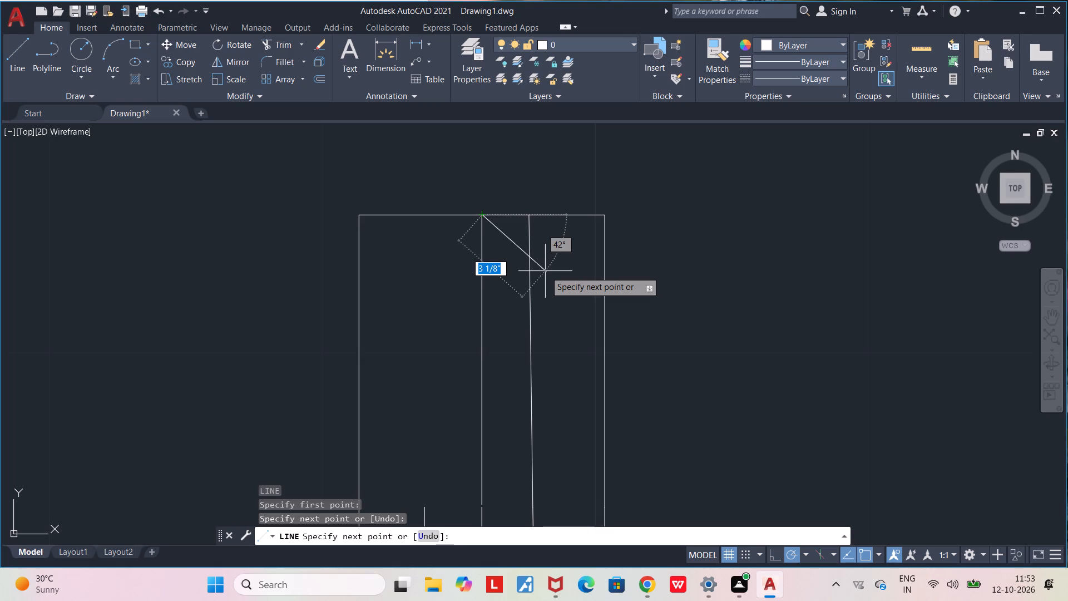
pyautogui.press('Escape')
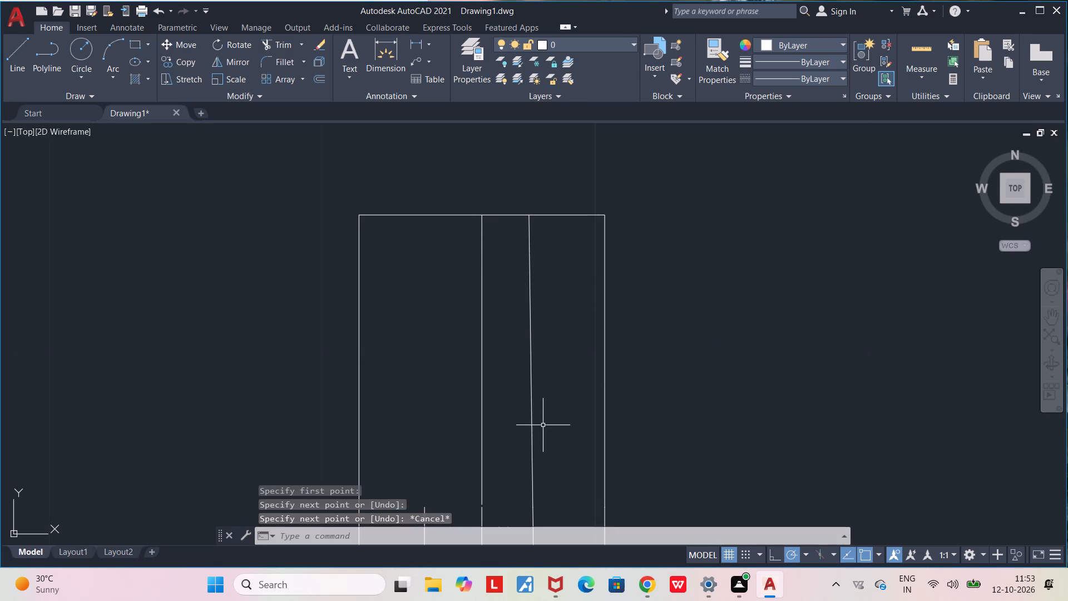
# Draw a line from the top end of the copy's left inner line up to the new top edge.
pyautogui.moveTo(536, 390); pyautogui.dragTo(650, 280, button='middle')
pyautogui.scroll(2, 600, 401)
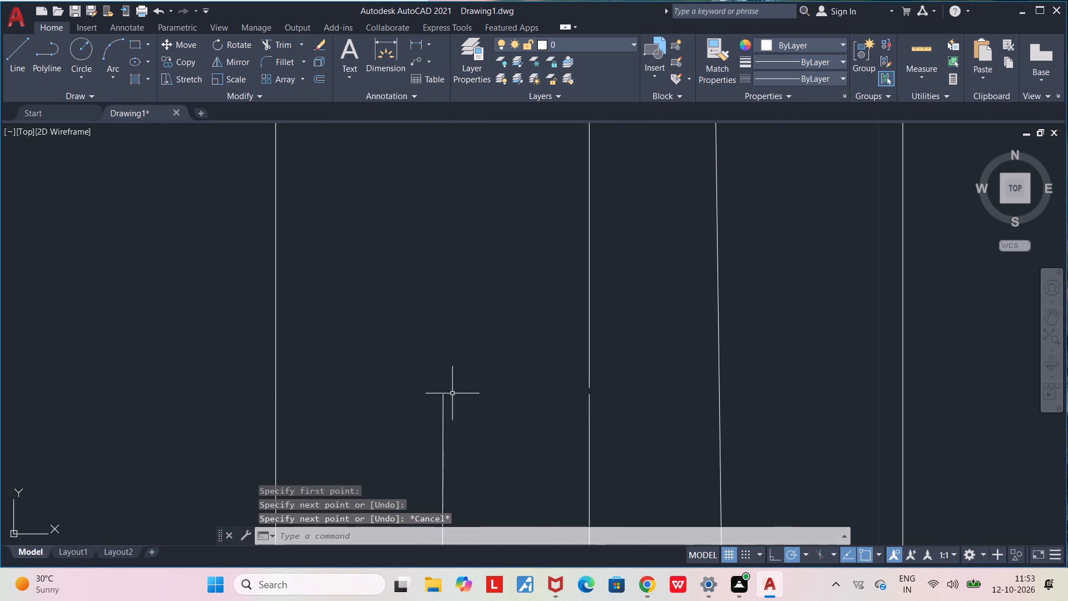
pyautogui.press('l')
pyautogui.press('Return')
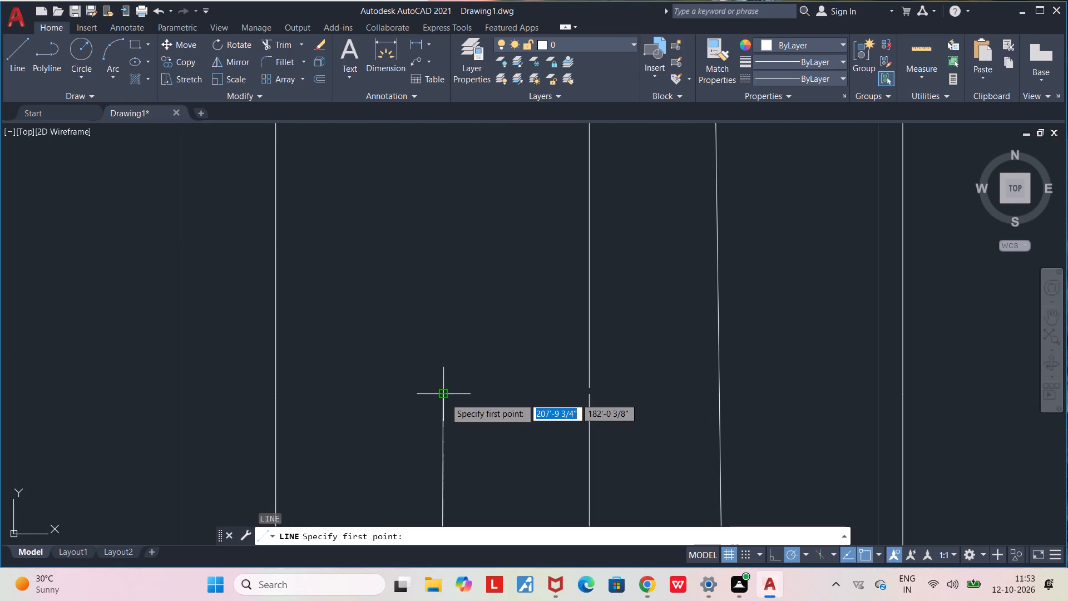
pyautogui.click(445, 398)
pyautogui.moveTo(463, 260); pyautogui.dragTo(518, 391, button='middle')
pyautogui.scroll(-4, 518, 391)
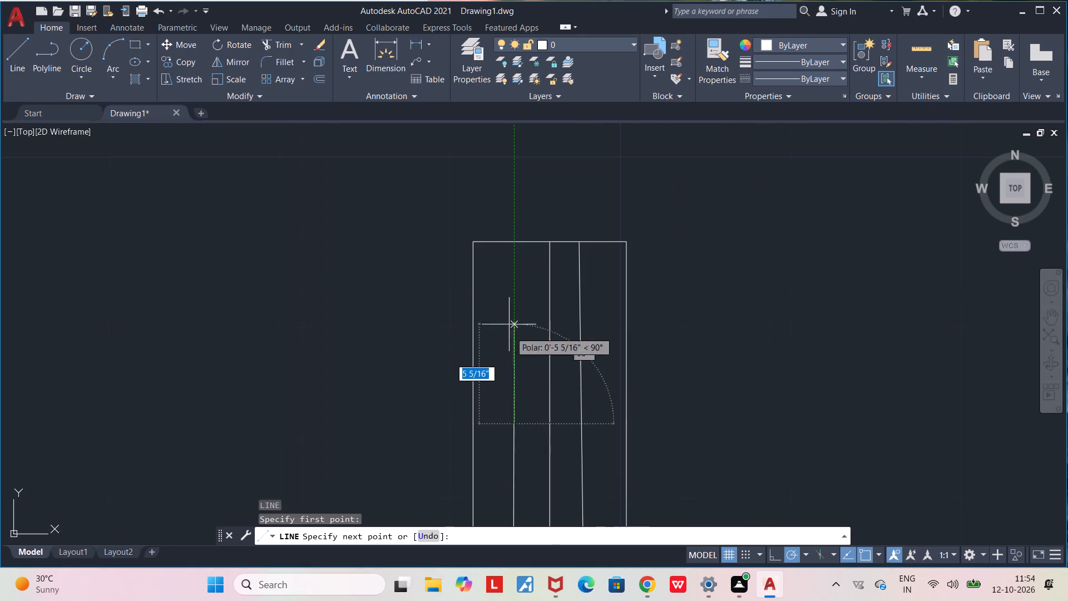
pyautogui.click(515, 242)
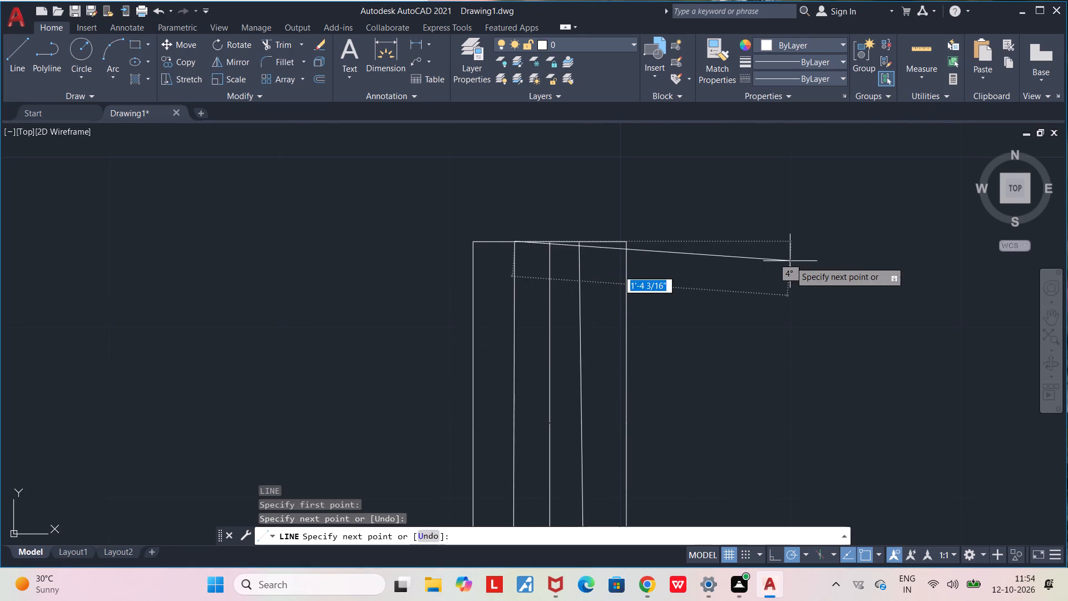
pyautogui.press('Escape')
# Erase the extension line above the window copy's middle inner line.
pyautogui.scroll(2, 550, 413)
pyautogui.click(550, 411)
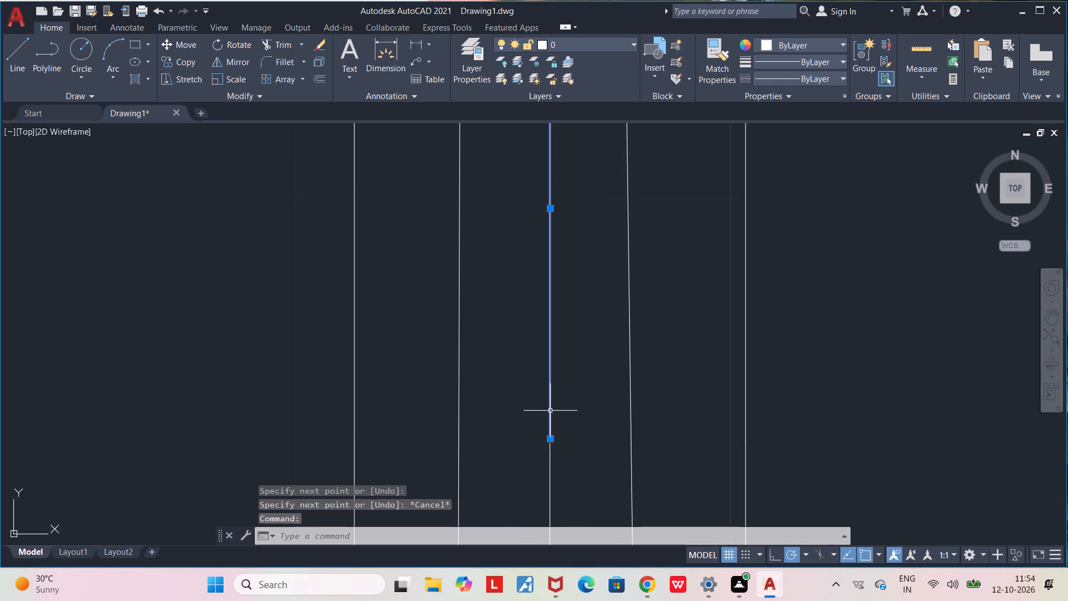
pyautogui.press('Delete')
# Draw a vertical line from the top end of the window copy's middle inner line up to its top edge.
pyautogui.scroll(2, 557, 445)
pyautogui.press('l')
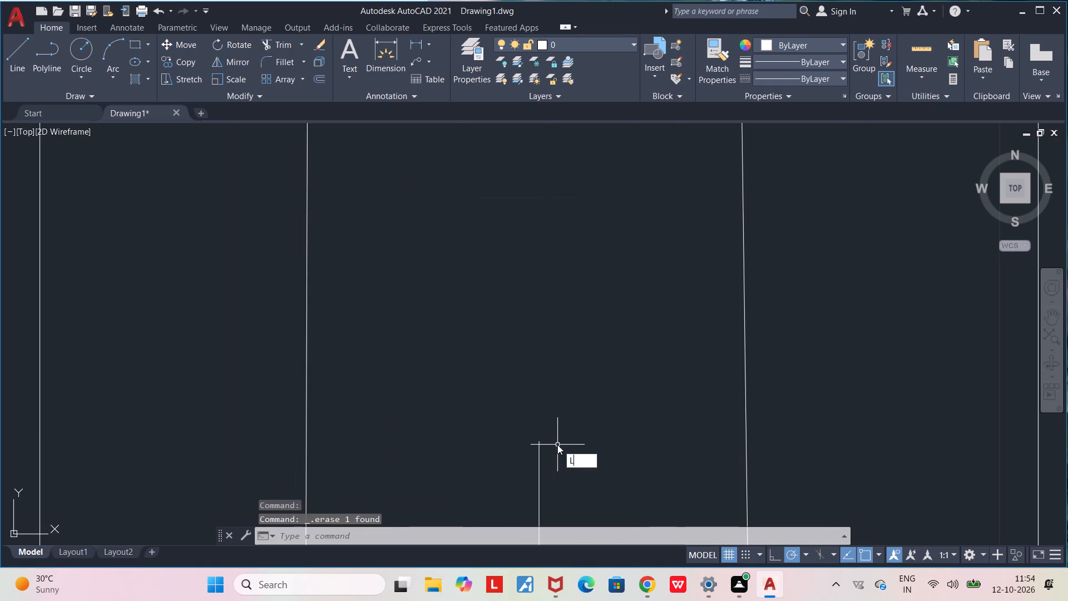
pyautogui.press('Return')
pyautogui.click(537, 446)
pyautogui.moveTo(533, 251); pyautogui.dragTo(535, 381, button='middle')
pyautogui.scroll(-4, 535, 381)
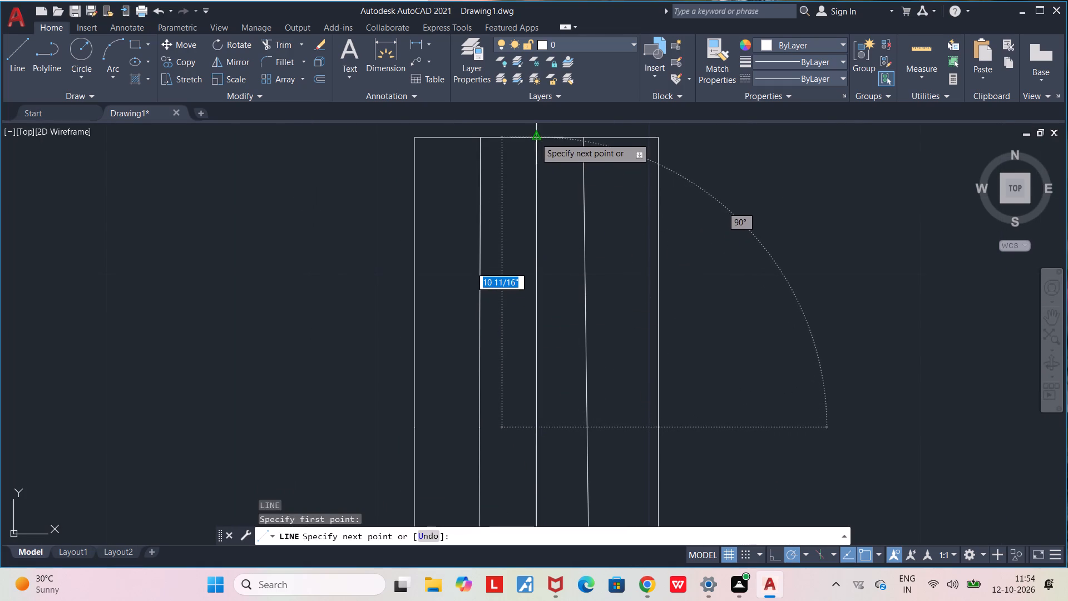
pyautogui.click(535, 137)
pyautogui.press('Escape')
pyautogui.scroll(-3, 678, 255)
pyautogui.moveTo(685, 322); pyautogui.dragTo(577, 278, button='middle')
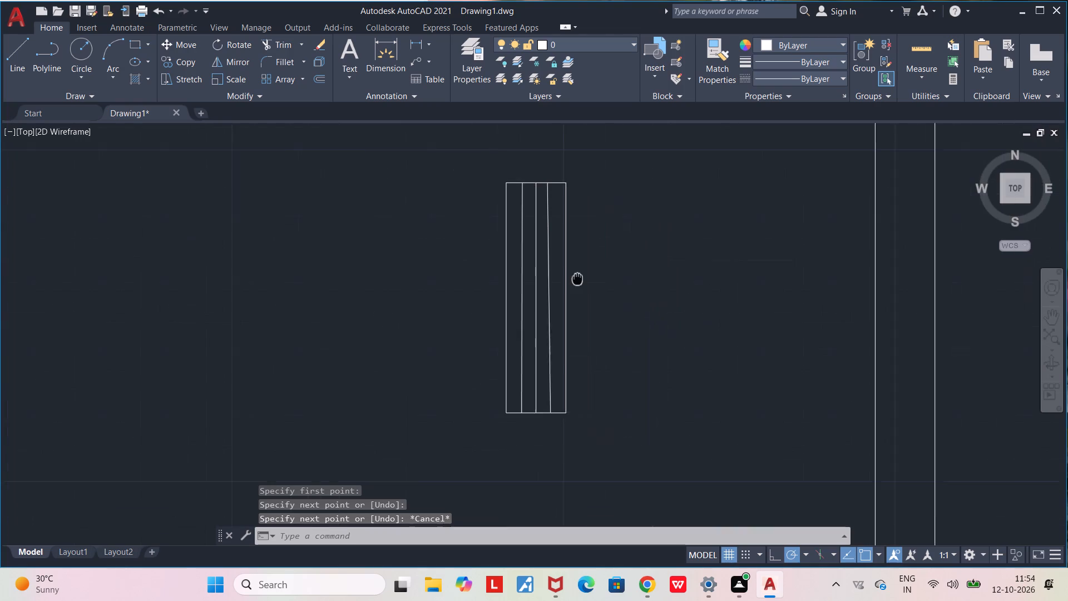
# Copy the whole lengthened window symbol beside the plan to the clipboard.
pyautogui.moveTo(577, 278); pyautogui.dragTo(563, 275, button='middle')
pyautogui.scroll(-4, 563, 275)
pyautogui.click(510, 203)
pyautogui.click(598, 337)
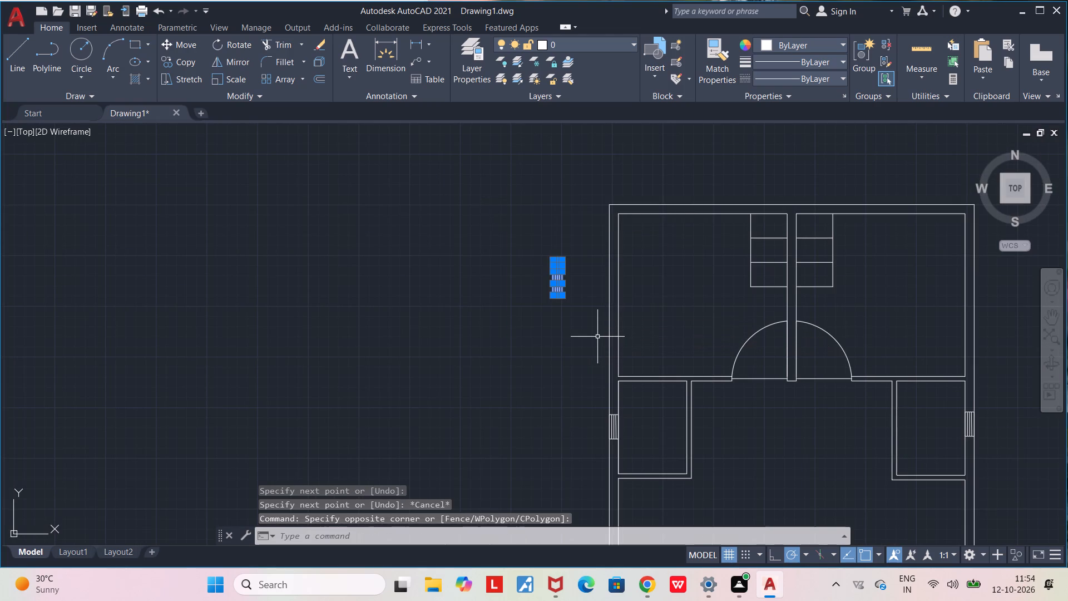
pyautogui.hotkey('ctrl', 'c')
# Move the lengthened window by its lower-right corner onto the inner line of the upper-left room's left outer wall.
pyautogui.scroll(2, 597, 337)
pyautogui.moveTo(491, 368); pyautogui.dragTo(418, 406, button='middle')
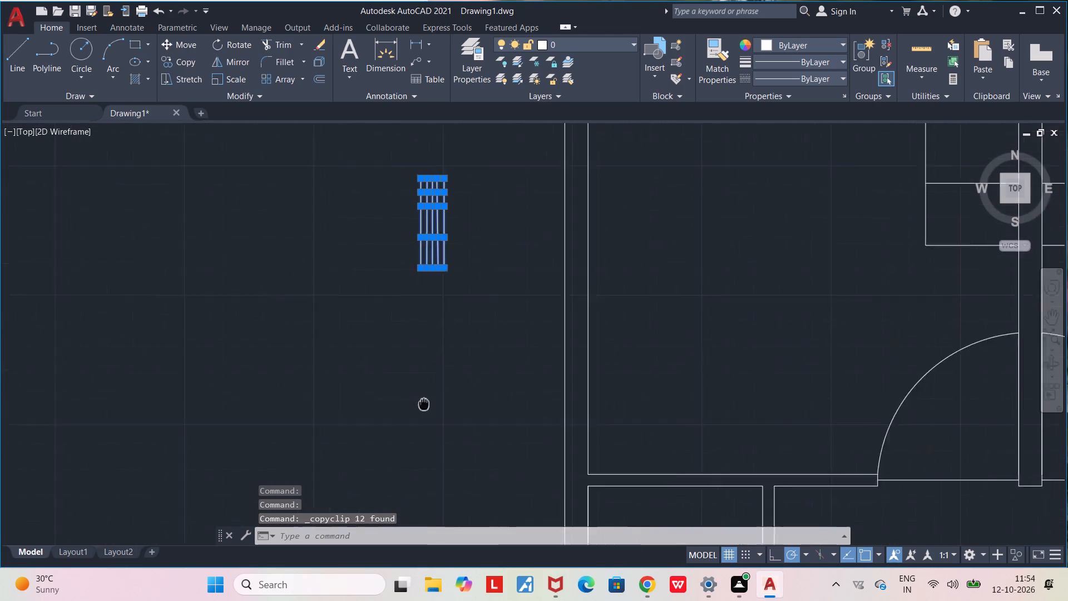
pyautogui.moveTo(418, 406); pyautogui.dragTo(301, 460, button='middle')
pyautogui.moveTo(347, 316); pyautogui.dragTo(293, 387, button='middle')
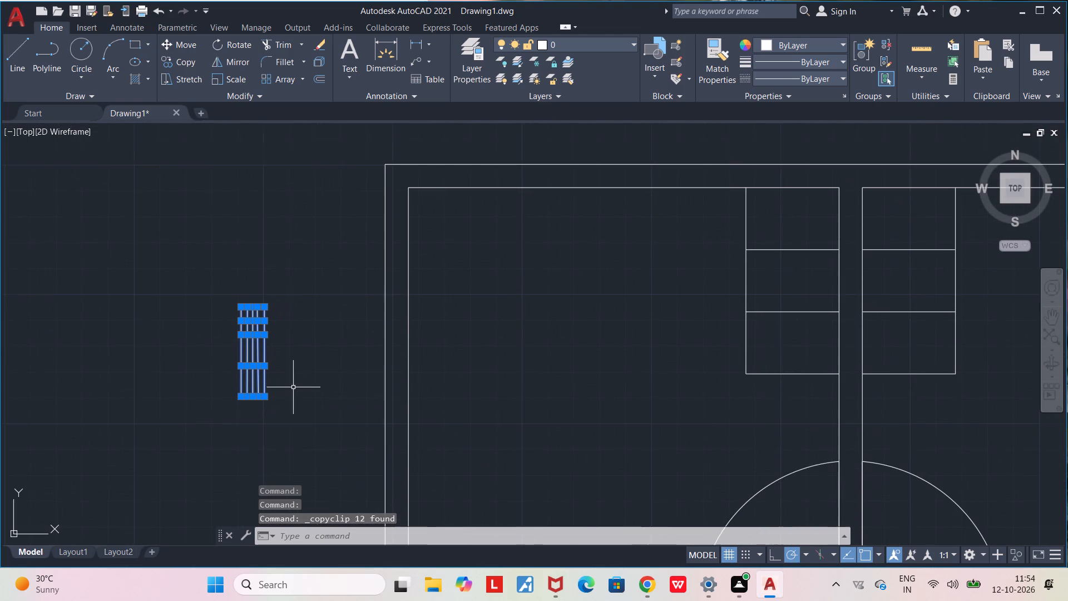
pyautogui.press('m')
pyautogui.press('Return')
pyautogui.scroll(2, 271, 398)
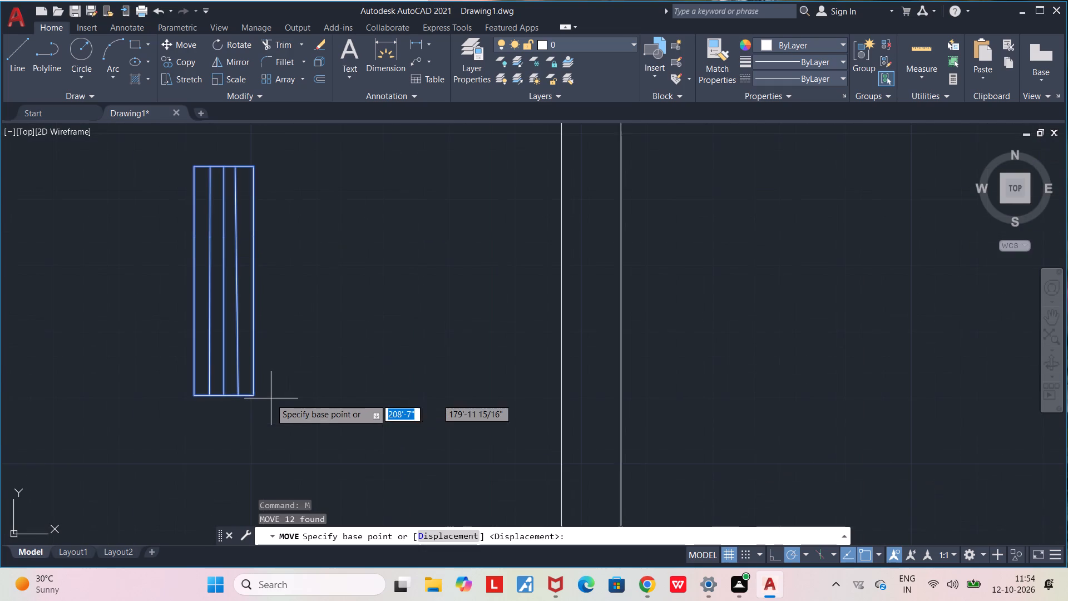
pyautogui.click(251, 396)
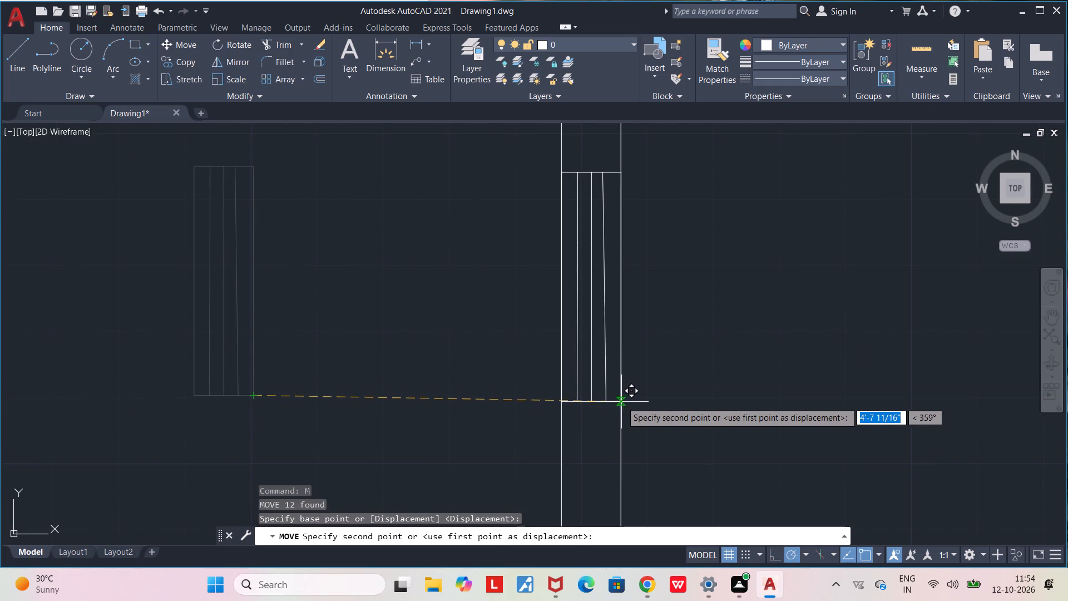
pyautogui.scroll(3, 620, 402)
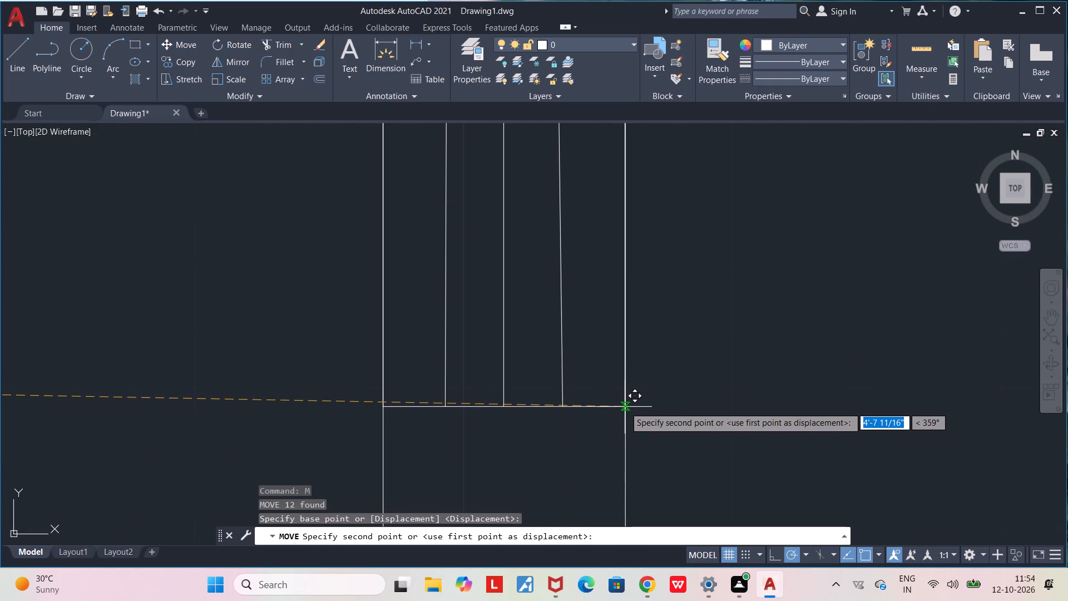
pyautogui.click(626, 407)
pyautogui.scroll(-6, 625, 405)
# Paste the lengthened window symbol in the empty space outside the upper-right room's right outer wall.
pyautogui.moveTo(716, 388); pyautogui.dragTo(688, 371, button='middle')
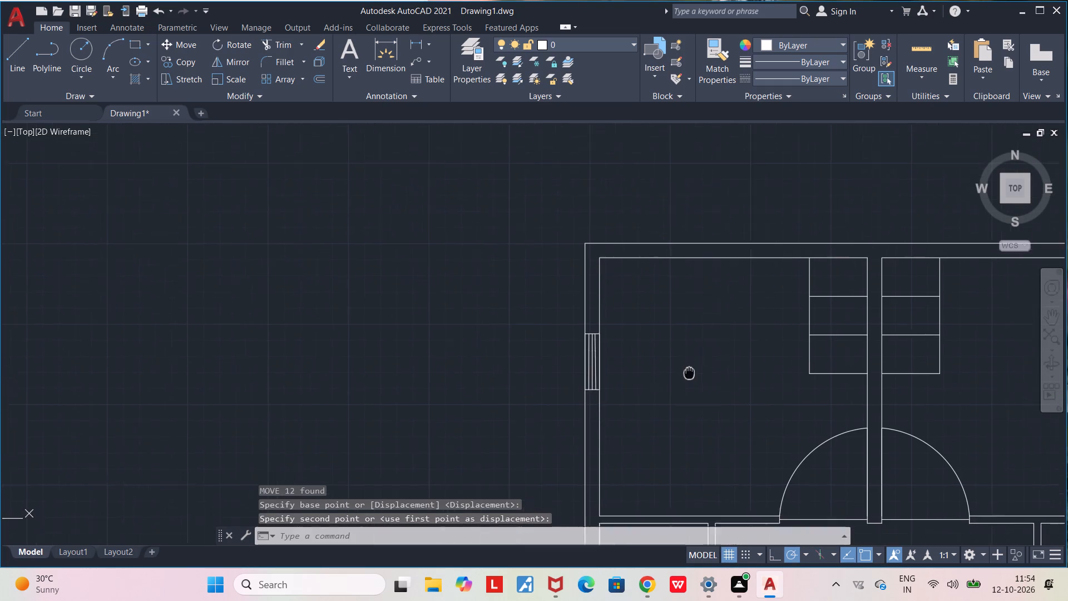
pyautogui.moveTo(688, 371); pyautogui.dragTo(394, 253, button='middle')
pyautogui.scroll(-3, 394, 253)
pyautogui.scroll(2, 522, 268)
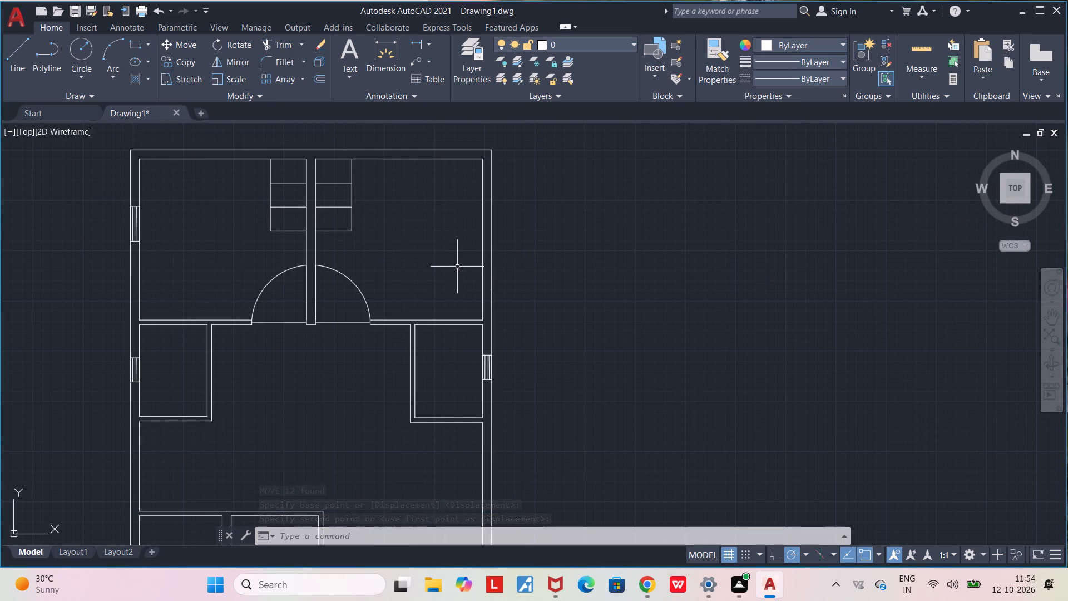
pyautogui.hotkey('ctrl', 'v')
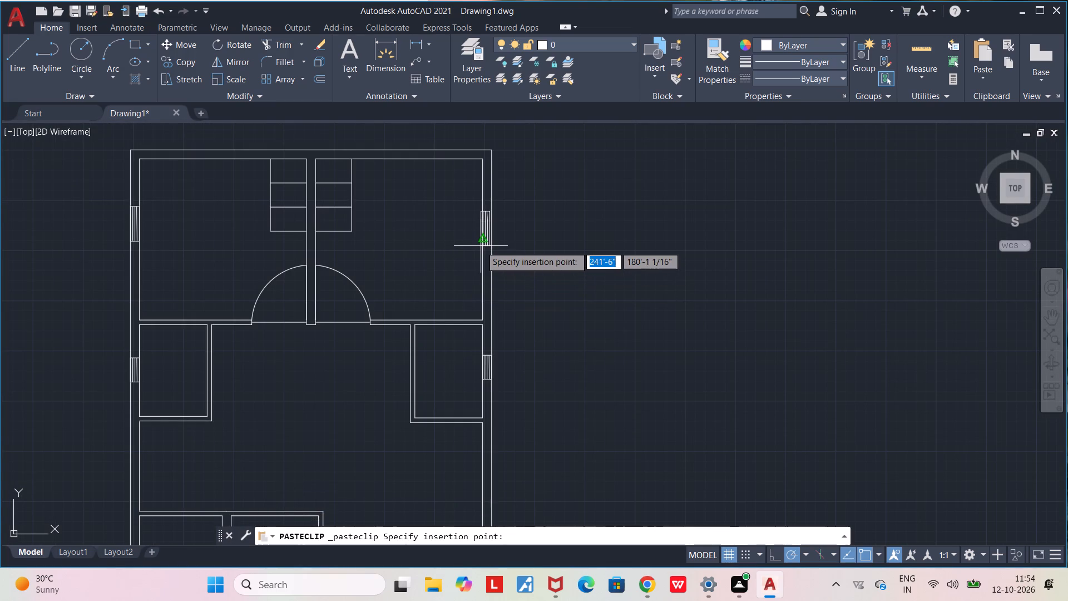
pyautogui.click(588, 244)
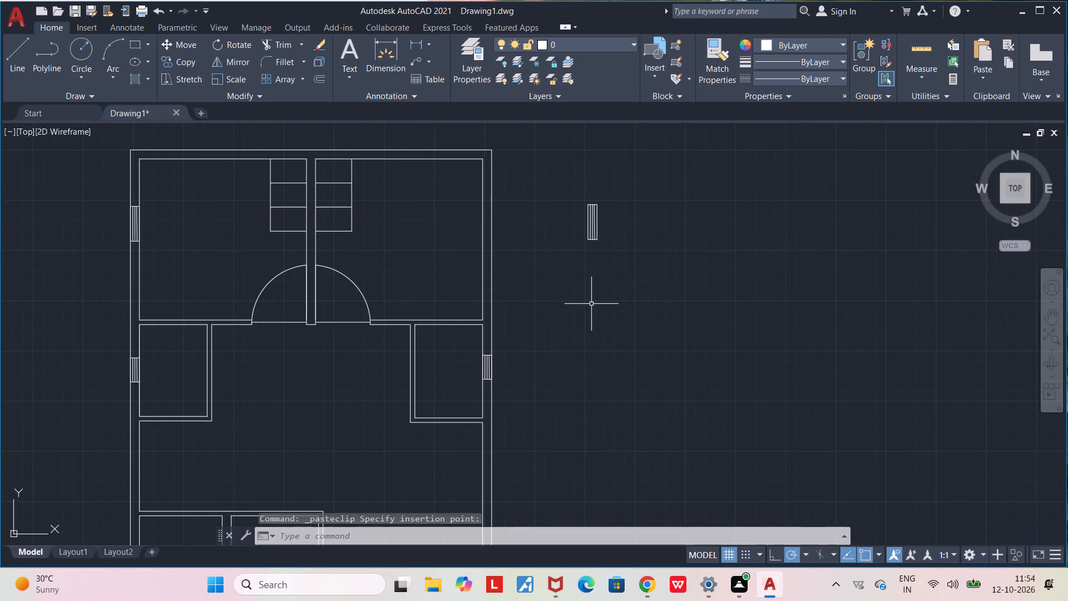
# Move the pasted window by its lower-left corner onto the inner line of the upper-right room's right outer wall.
pyautogui.scroll(1, 591, 242)
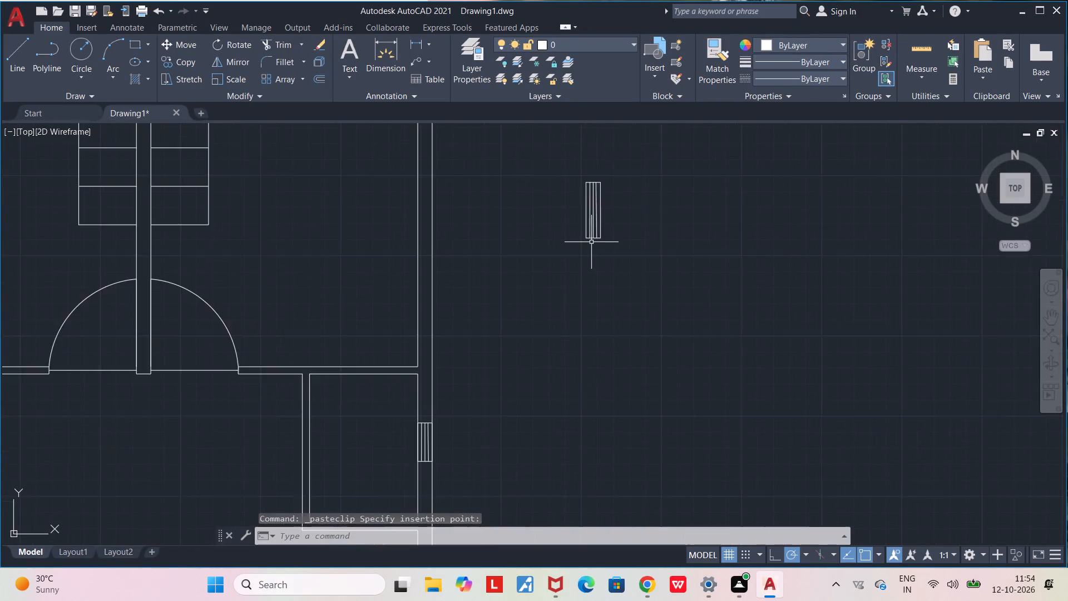
pyautogui.scroll(1, 591, 242)
pyautogui.moveTo(592, 244); pyautogui.dragTo(685, 378, button='middle')
pyautogui.moveTo(629, 212); pyautogui.dragTo(744, 427)
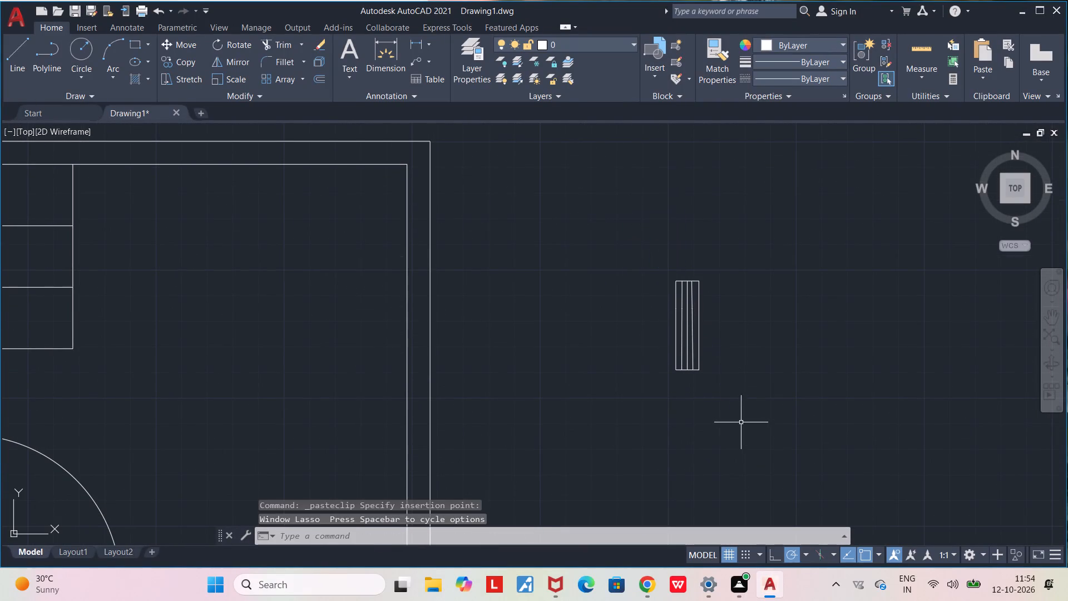
pyautogui.moveTo(740, 421); pyautogui.dragTo(641, 267)
pyautogui.click(744, 401)
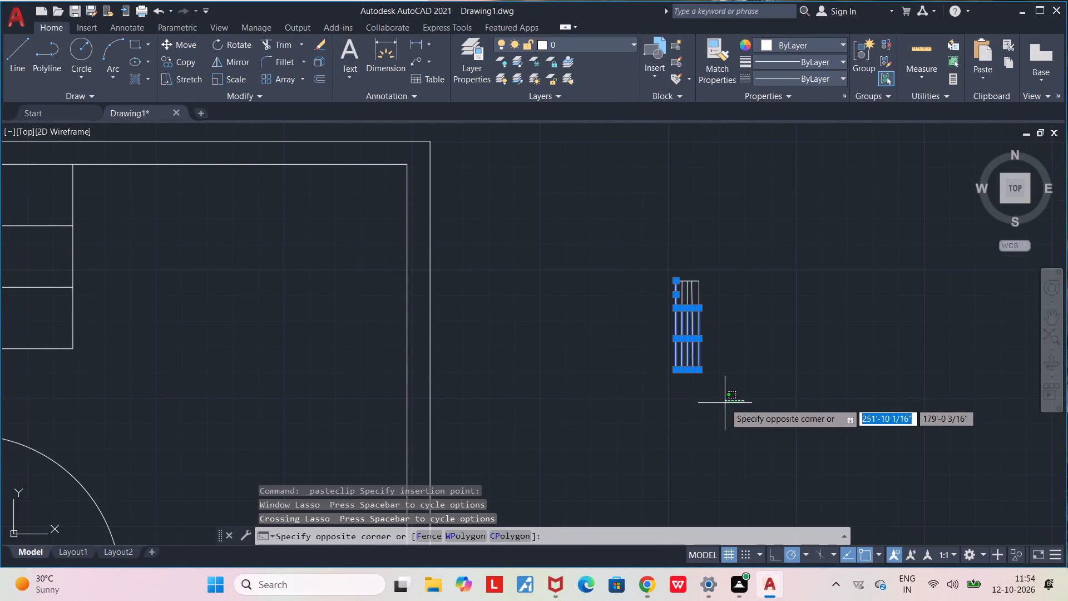
pyautogui.doubleClick(631, 233)
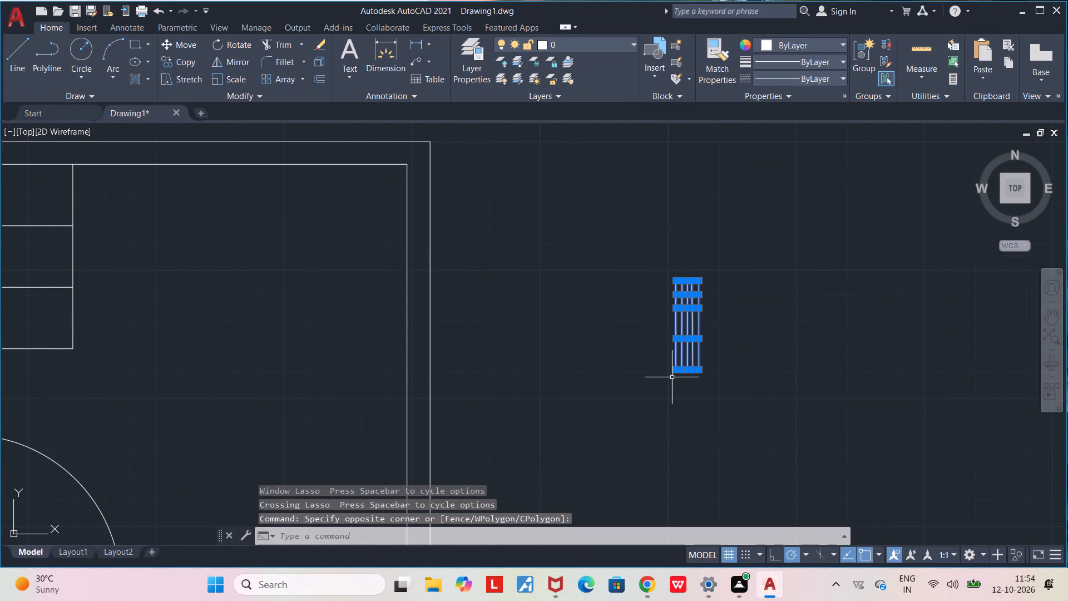
pyautogui.press('m')
pyautogui.press('Return')
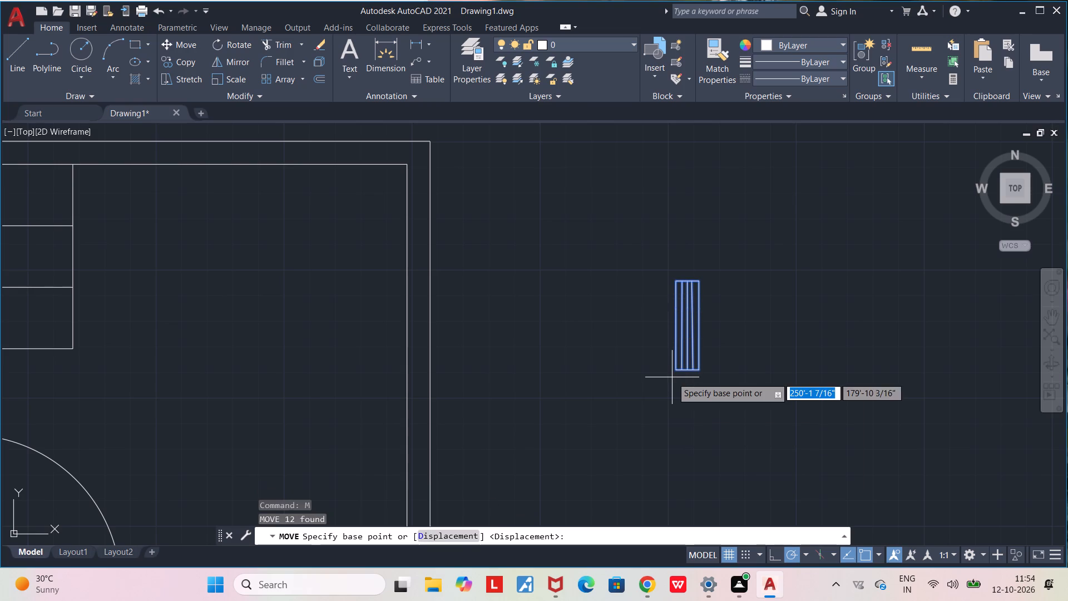
pyautogui.scroll(2, 672, 379)
pyautogui.click(681, 359)
pyautogui.scroll(-5, 528, 380)
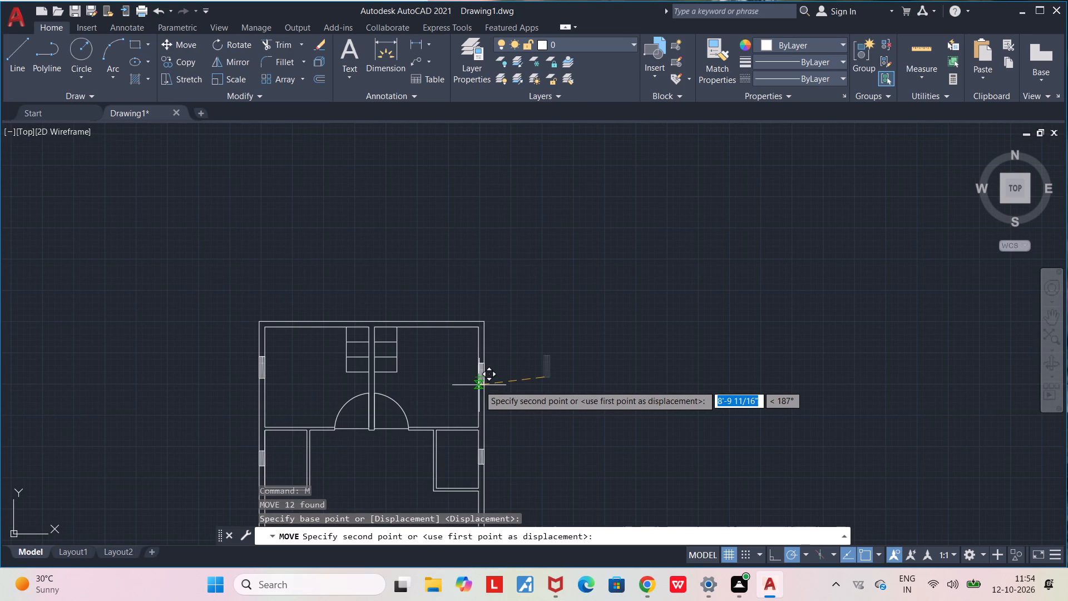
pyautogui.scroll(2, 478, 379)
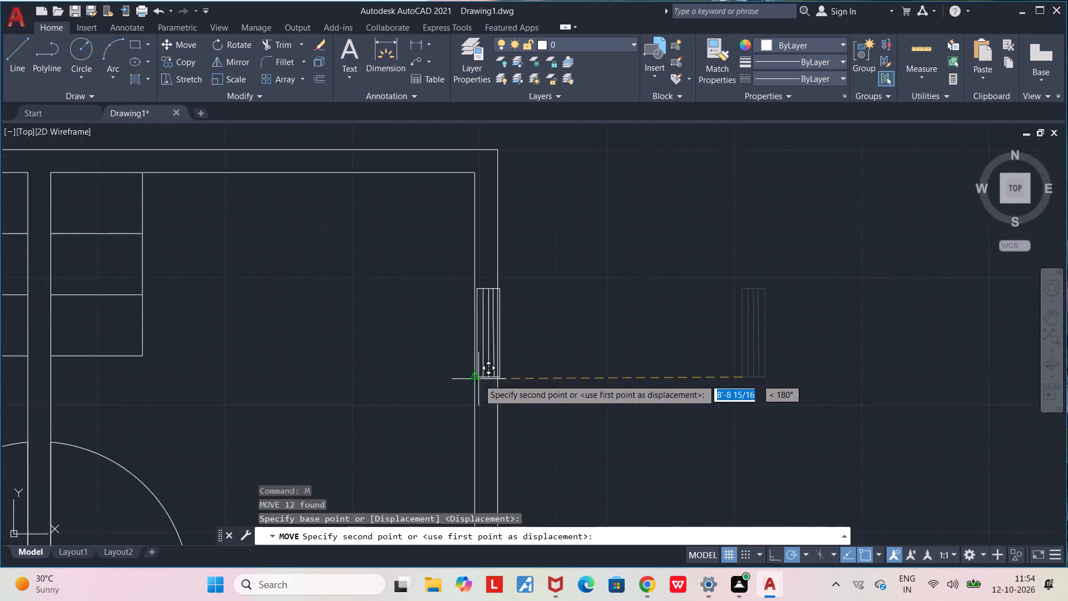
pyautogui.scroll(4, 478, 379)
pyautogui.click(462, 379)
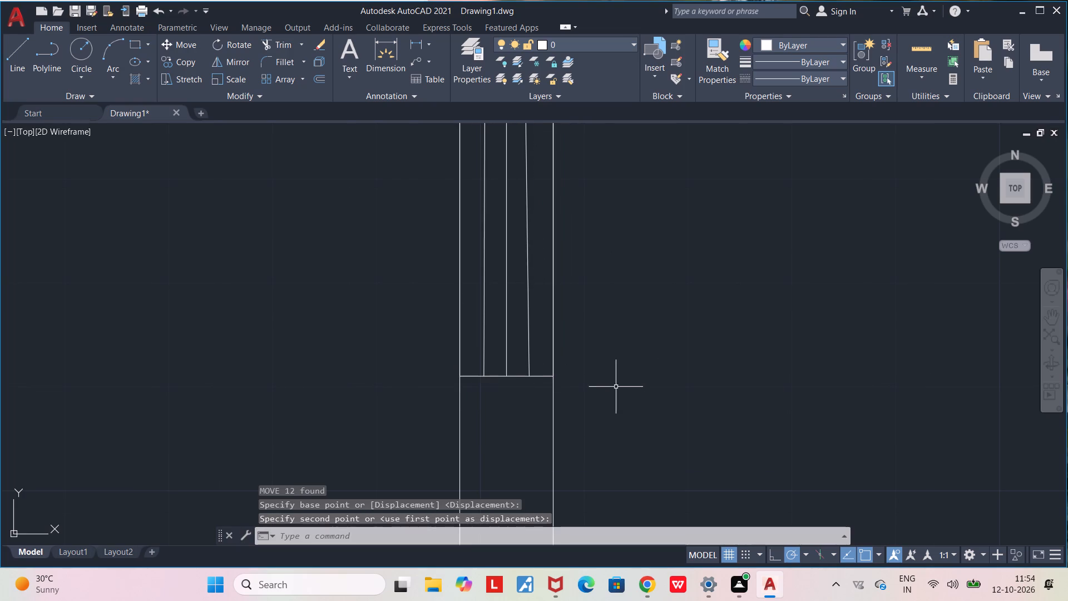
pyautogui.press('Escape')
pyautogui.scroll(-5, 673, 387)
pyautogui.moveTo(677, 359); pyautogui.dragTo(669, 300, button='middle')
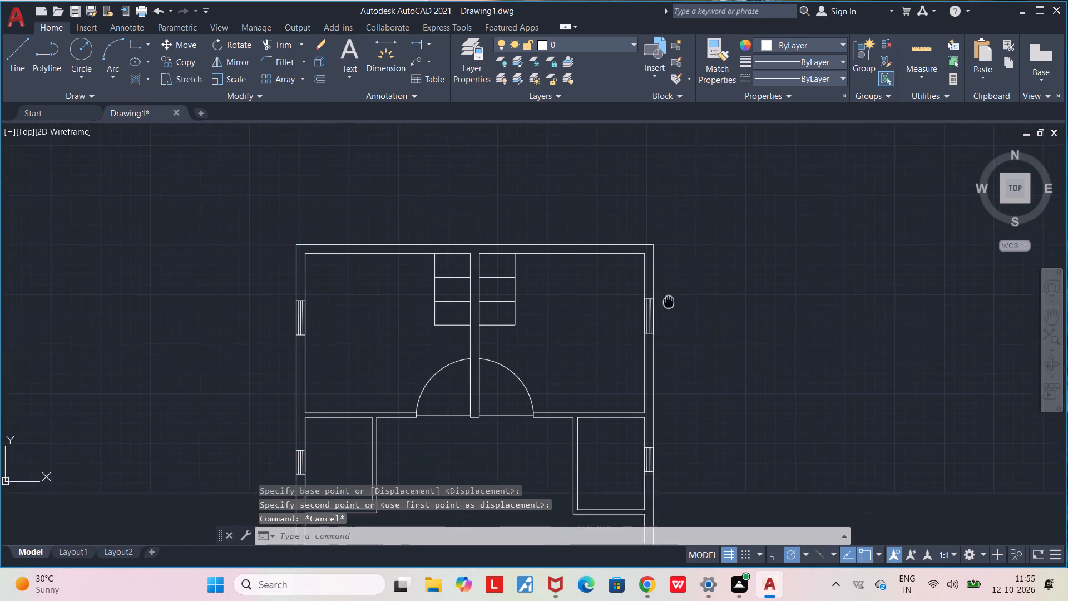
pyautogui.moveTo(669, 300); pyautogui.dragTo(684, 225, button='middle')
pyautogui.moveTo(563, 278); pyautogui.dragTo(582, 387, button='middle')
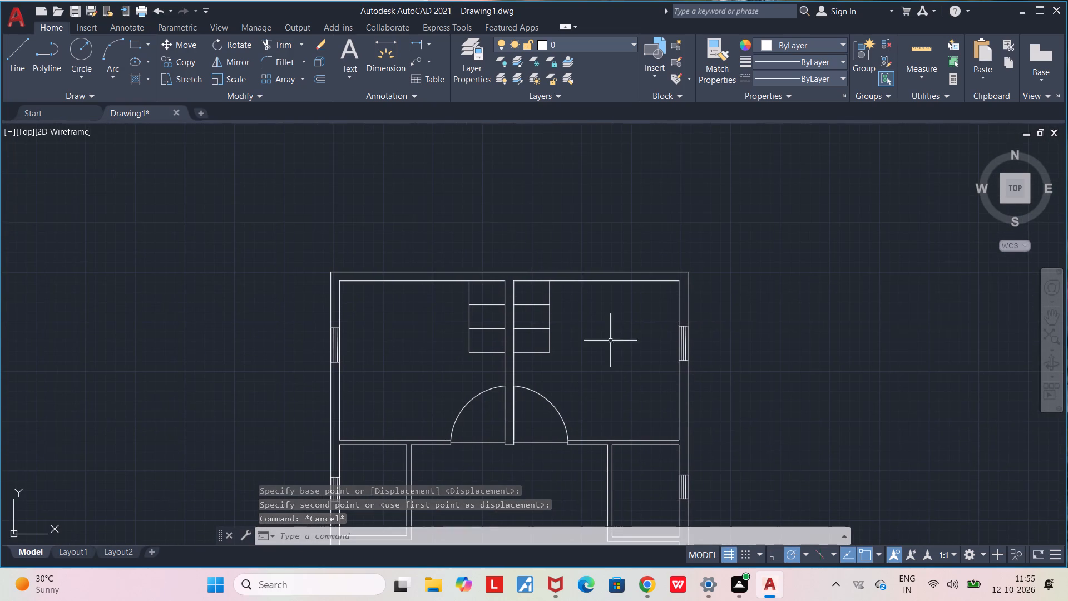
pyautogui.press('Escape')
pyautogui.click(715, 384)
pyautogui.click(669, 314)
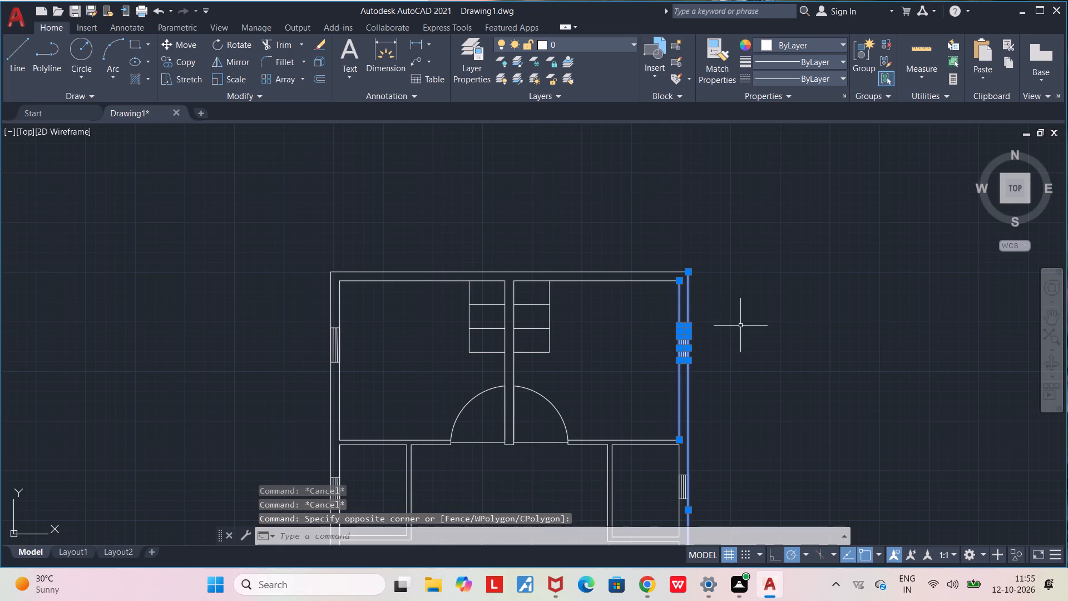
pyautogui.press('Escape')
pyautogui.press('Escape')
# Copy the window in the upper-left room's left outer wall and paste it in the empty space above the plan's top wall.
pyautogui.scroll(4, 335, 343)
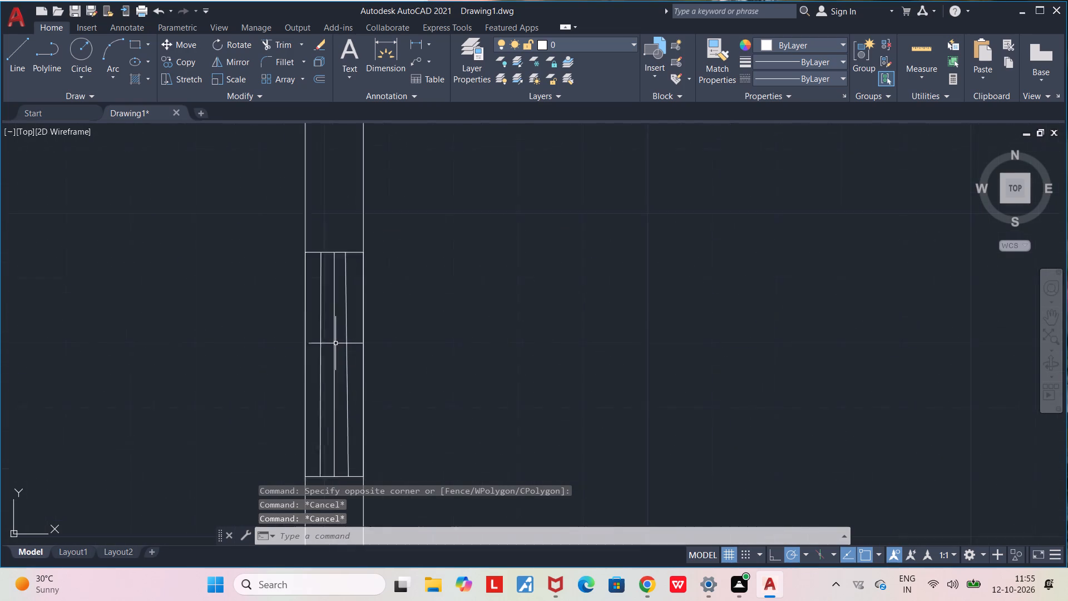
pyautogui.scroll(1, 335, 343)
pyautogui.scroll(-2, 260, 209)
pyautogui.click(253, 191)
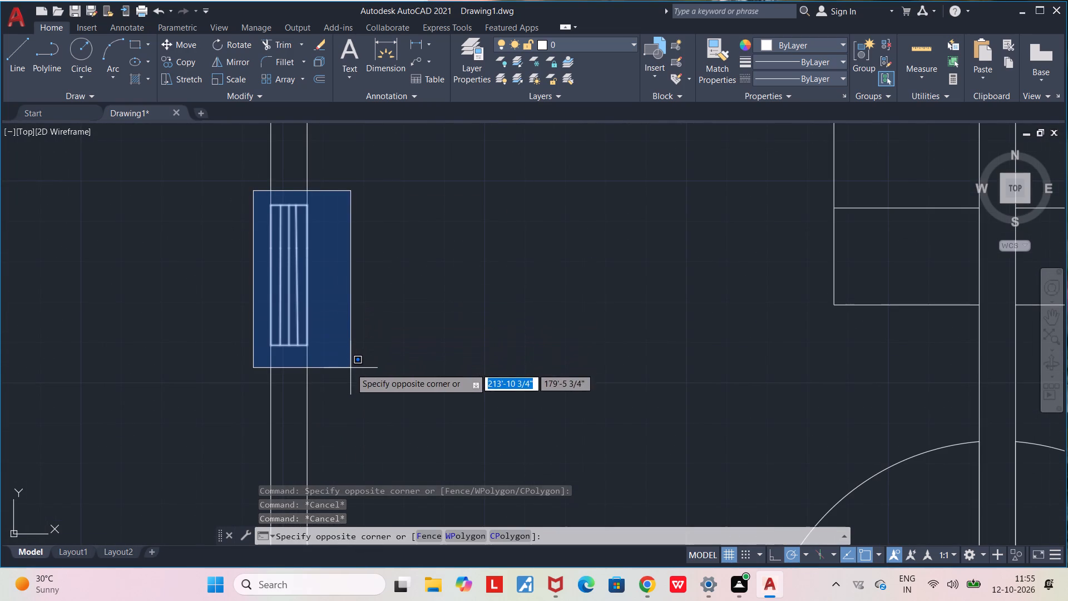
pyautogui.click(351, 360)
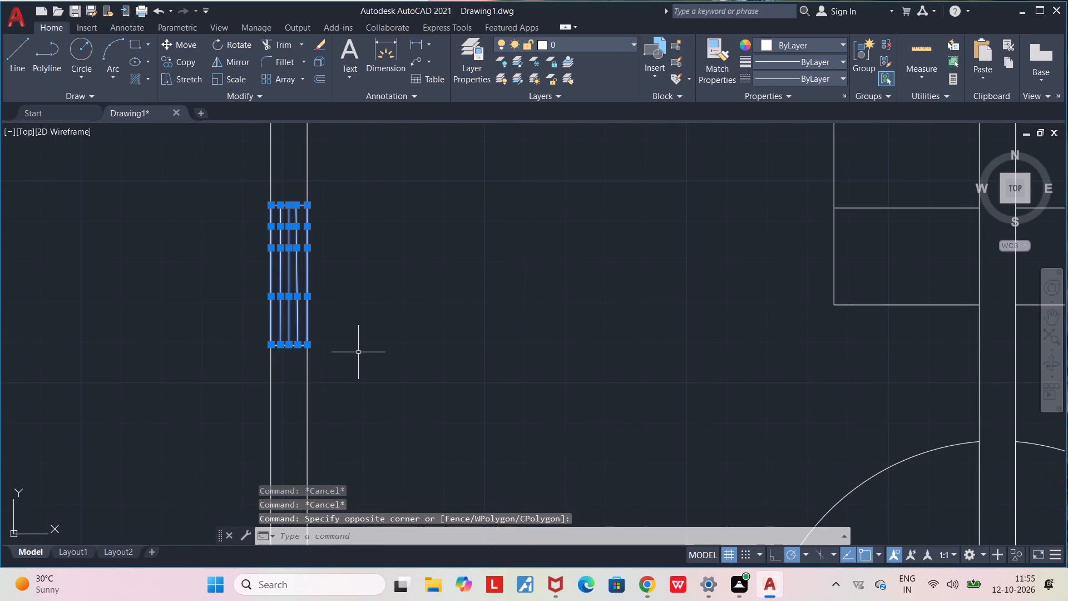
pyautogui.hotkey('ctrl', 'c')
pyautogui.scroll(-3, 353, 348)
pyautogui.moveTo(391, 332); pyautogui.dragTo(399, 401, button='middle')
pyautogui.scroll(-1, 399, 401)
pyautogui.hotkey('ctrl', 'v')
pyautogui.click(398, 301)
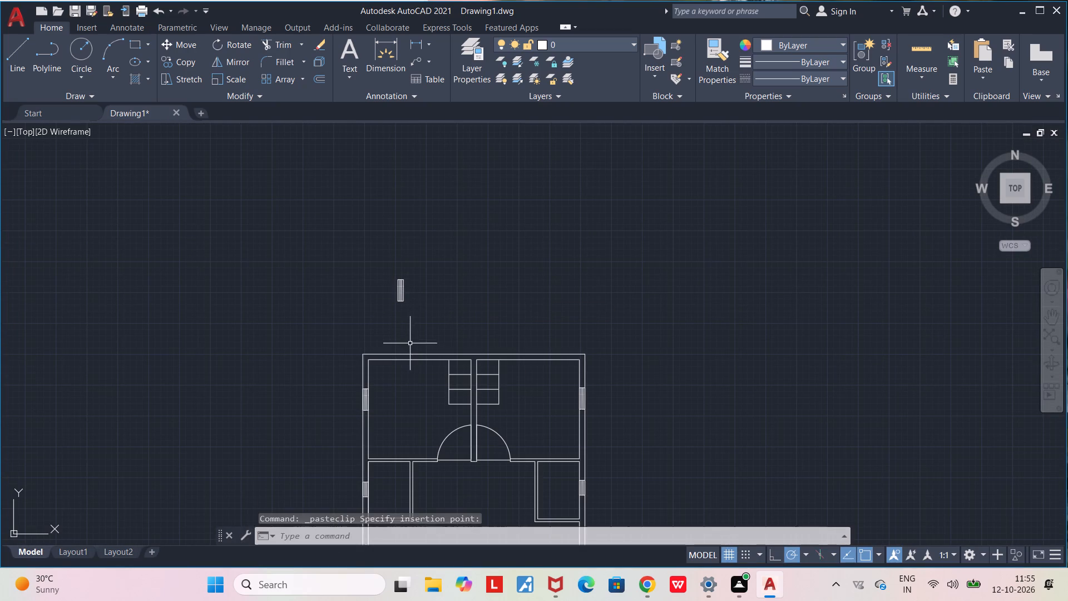
# Rotate the pasted window above the plan by 90 degrees about its top-right corner.
pyautogui.scroll(3, 399, 314)
pyautogui.moveTo(419, 301); pyautogui.dragTo(406, 331, button='middle')
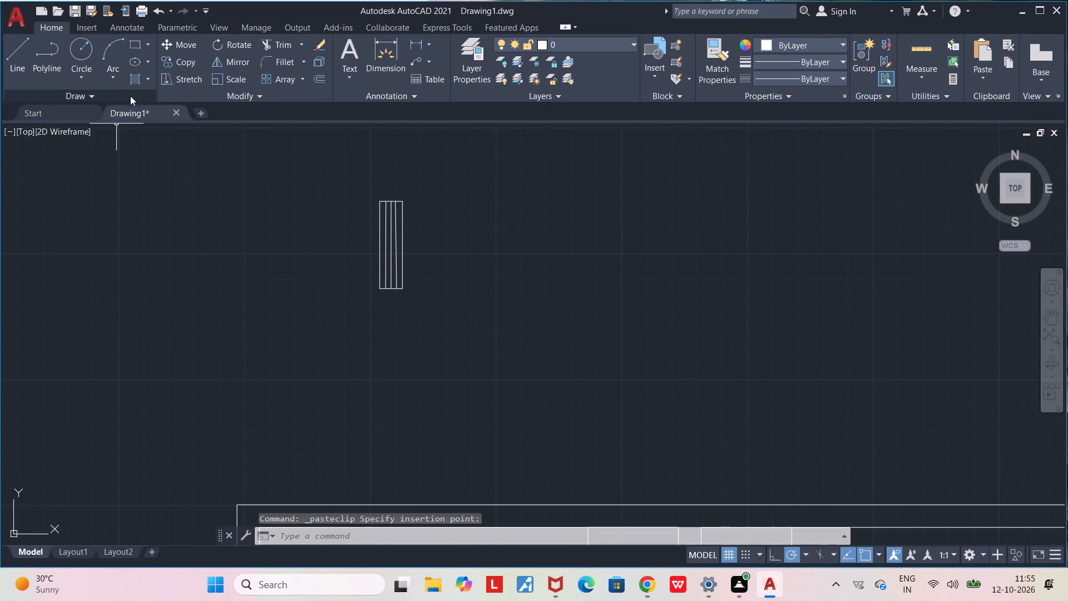
pyautogui.click(232, 50)
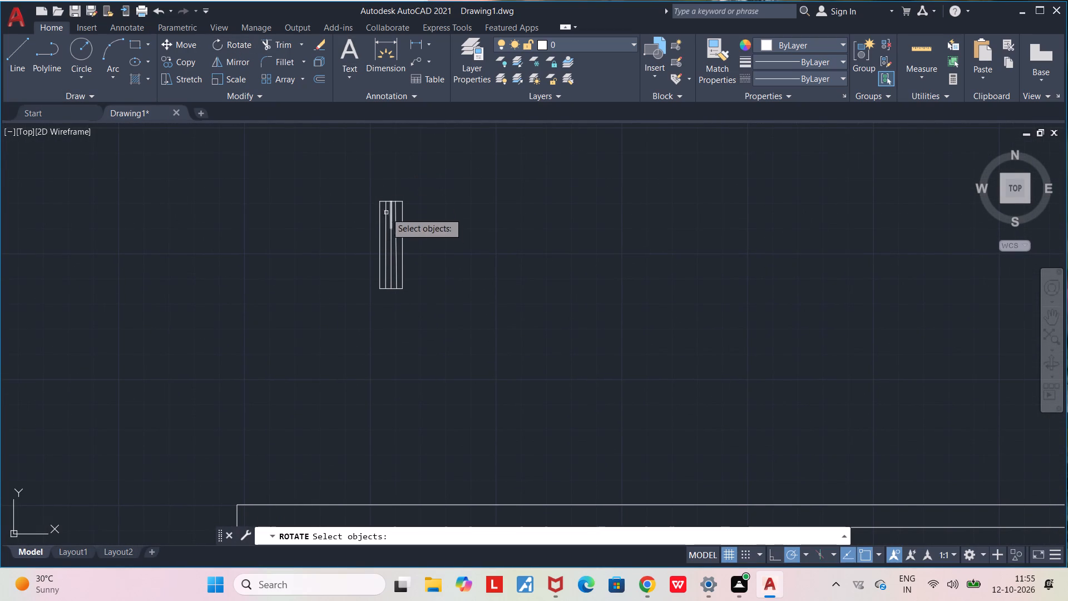
pyautogui.press('Escape')
pyautogui.click(465, 342)
pyautogui.click(322, 169)
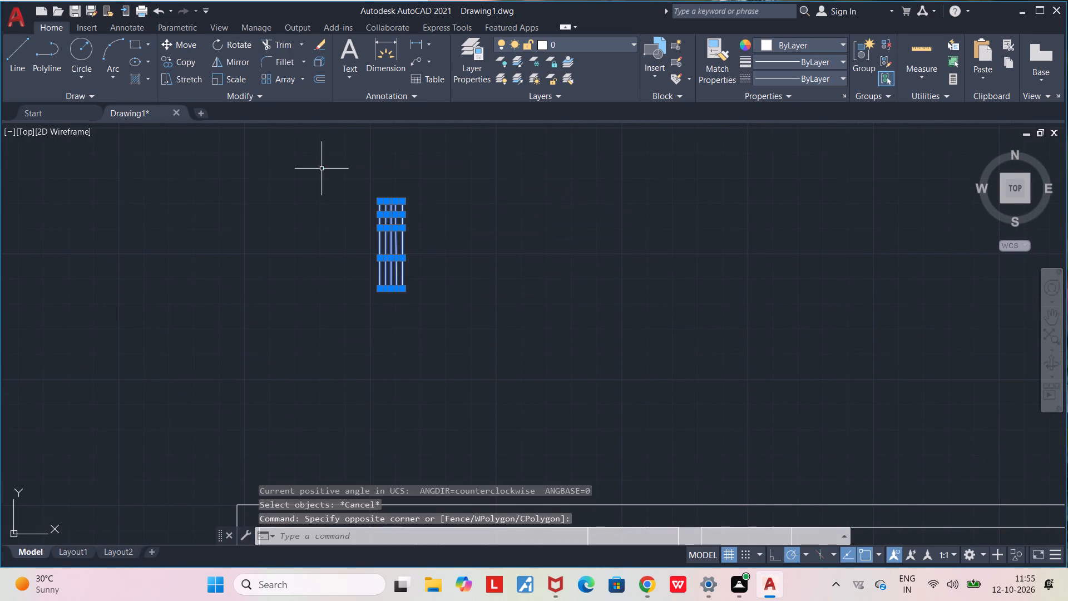
pyautogui.click(244, 43)
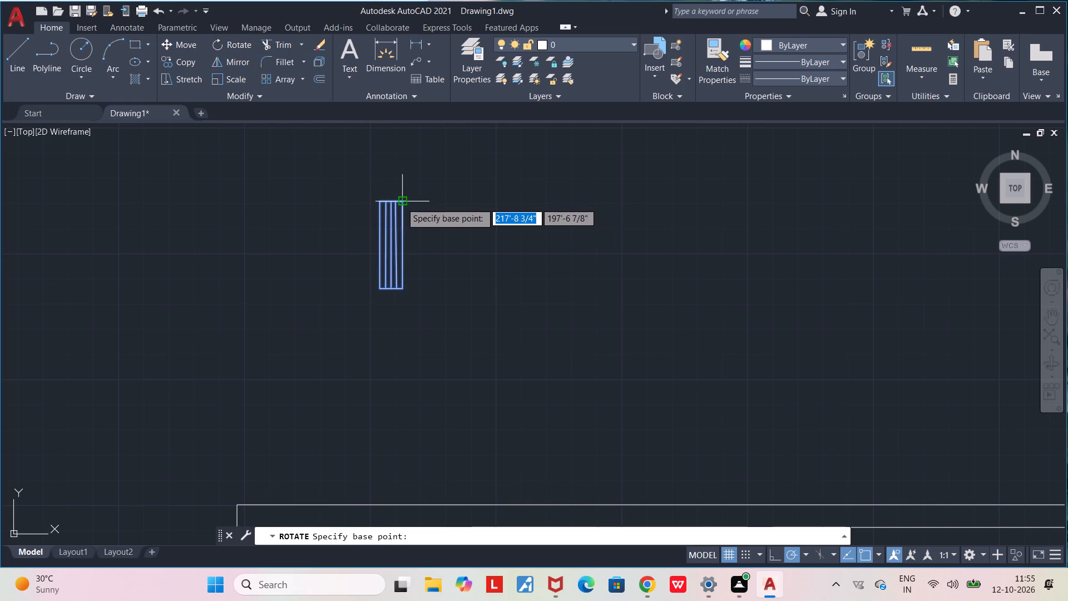
pyautogui.click(401, 203)
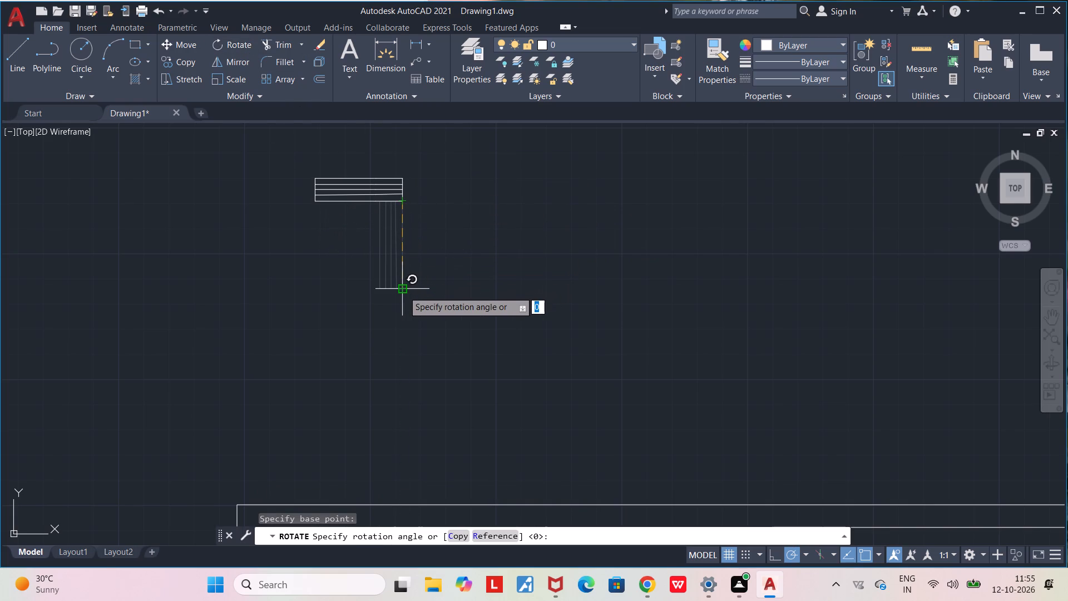
pyautogui.write('90')
pyautogui.press('Return')
pyautogui.press('Escape')
pyautogui.press('Escape')
pyautogui.scroll(-2, 448, 272)
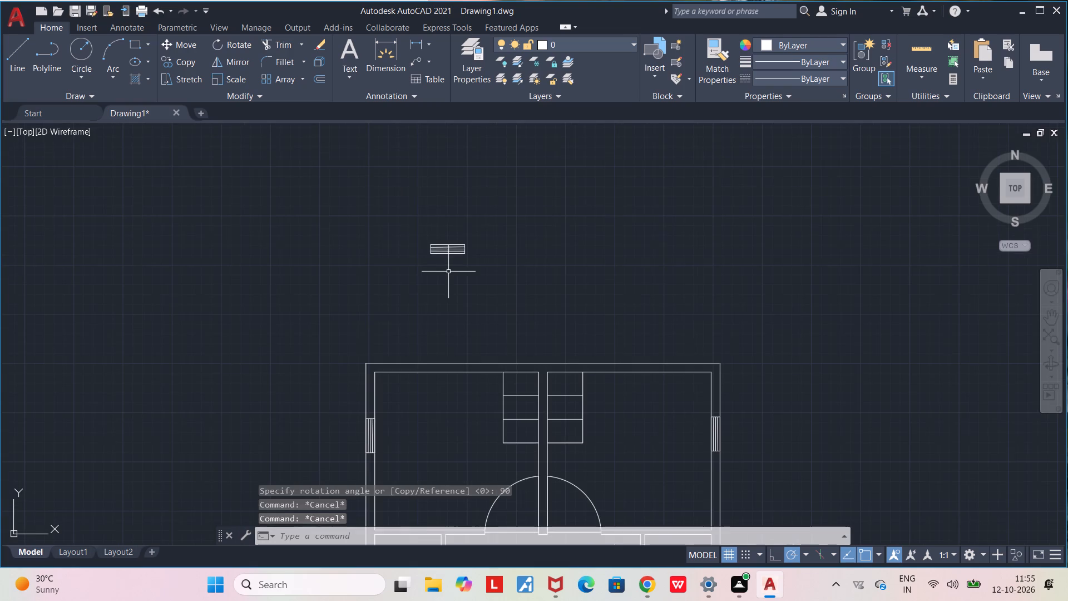
# Move the rotated window by its lower-right corner onto the inner line of the upper-left room's top wall.
pyautogui.click(400, 189)
pyautogui.click(562, 283)
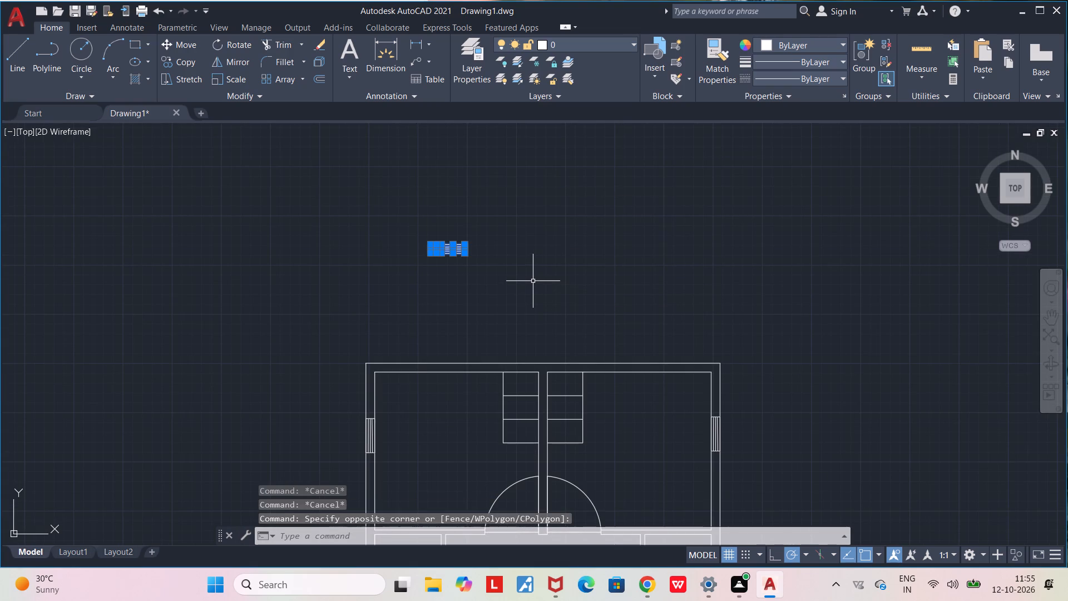
pyautogui.press('m')
pyautogui.press('Return')
pyautogui.scroll(2, 458, 275)
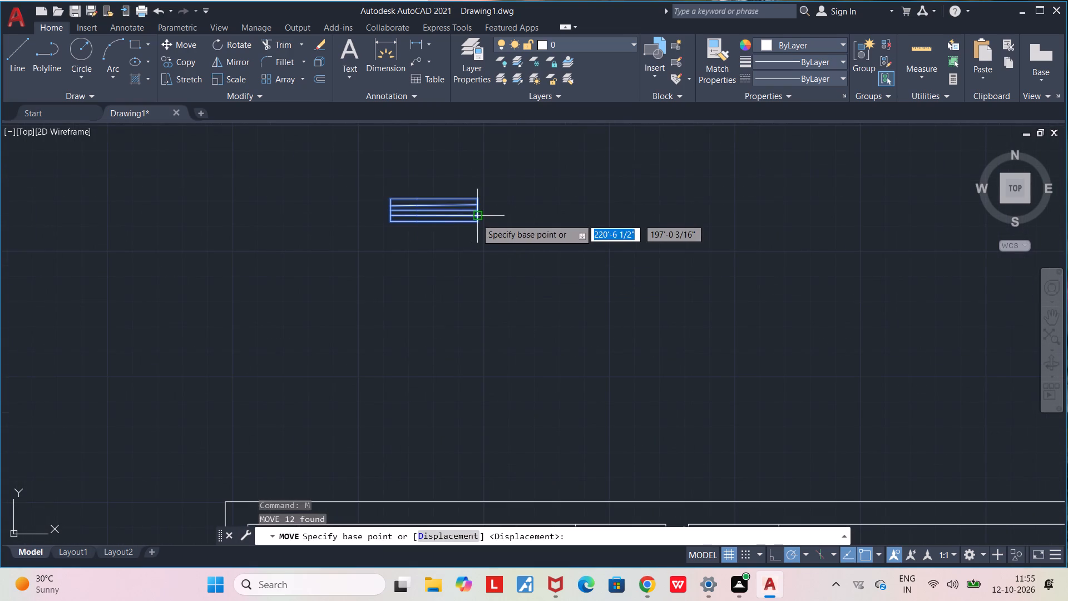
pyautogui.click(479, 224)
pyautogui.moveTo(523, 394); pyautogui.dragTo(498, 273, button='middle')
pyautogui.scroll(-4, 498, 273)
pyautogui.scroll(5, 495, 292)
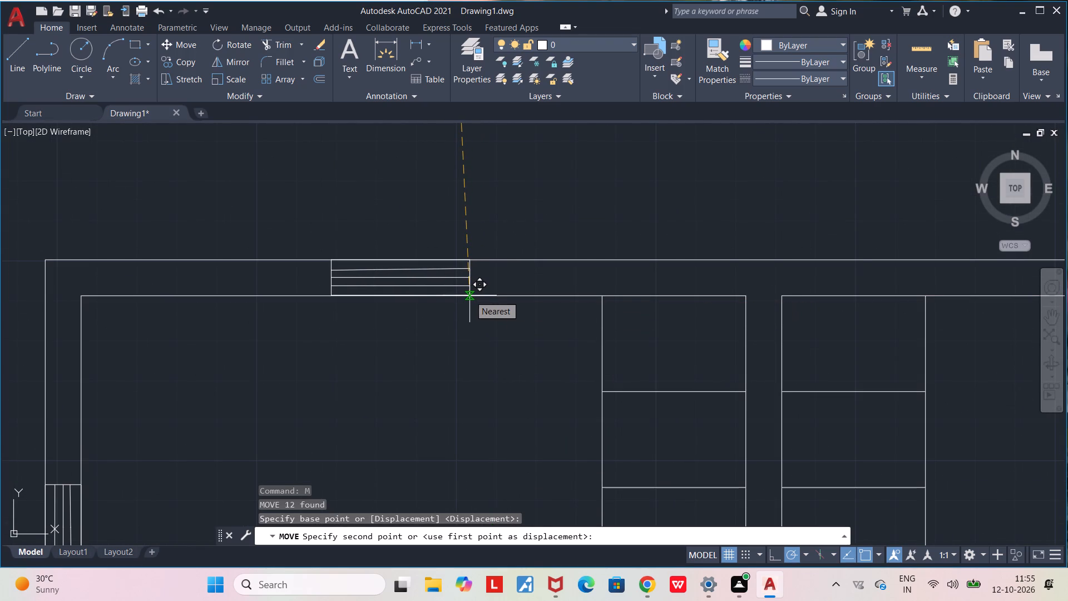
pyautogui.click(469, 295)
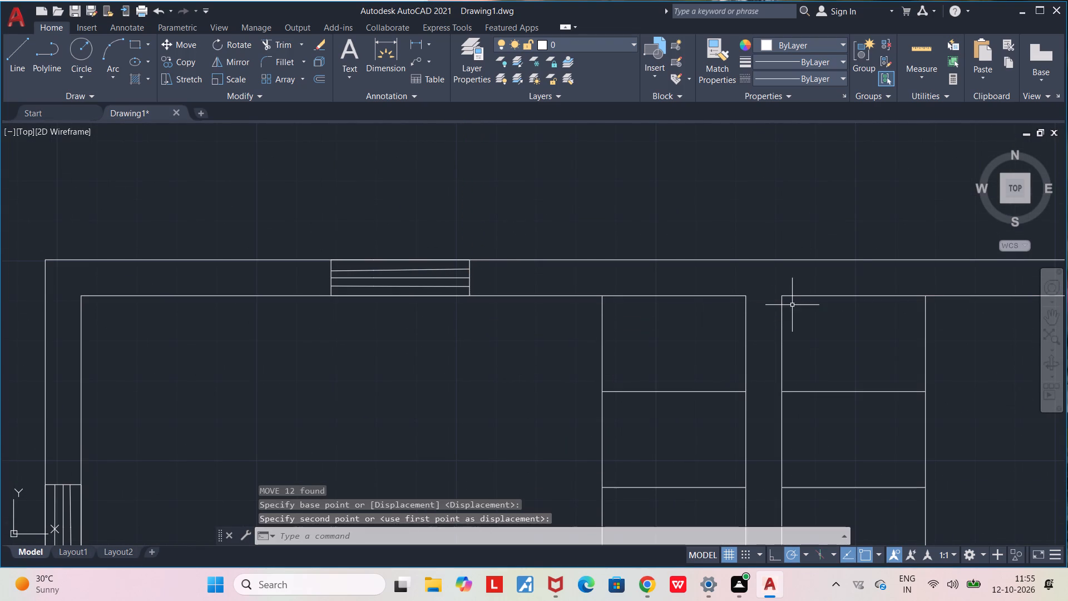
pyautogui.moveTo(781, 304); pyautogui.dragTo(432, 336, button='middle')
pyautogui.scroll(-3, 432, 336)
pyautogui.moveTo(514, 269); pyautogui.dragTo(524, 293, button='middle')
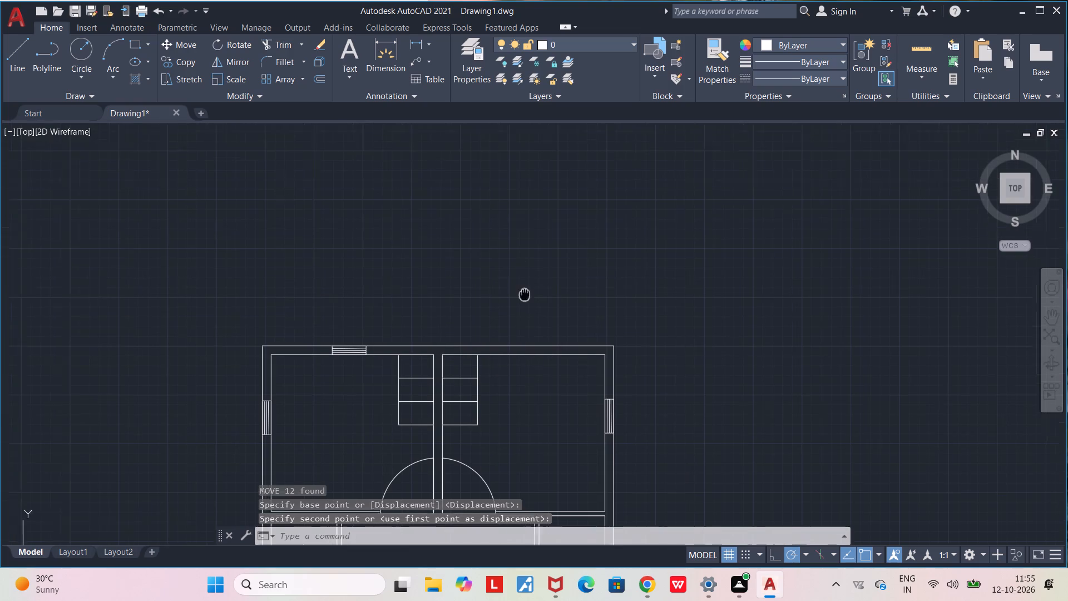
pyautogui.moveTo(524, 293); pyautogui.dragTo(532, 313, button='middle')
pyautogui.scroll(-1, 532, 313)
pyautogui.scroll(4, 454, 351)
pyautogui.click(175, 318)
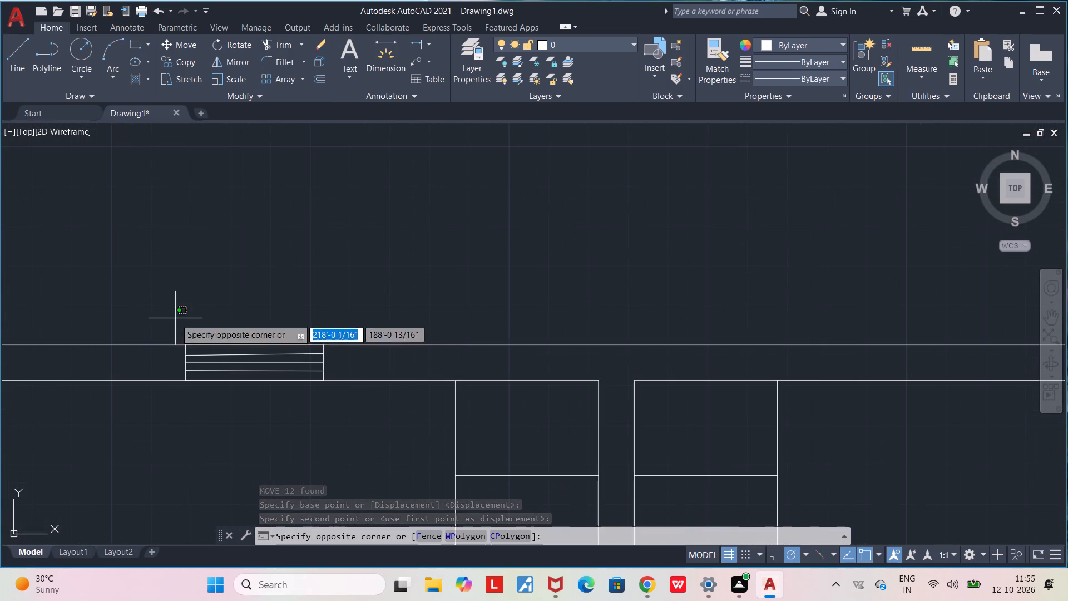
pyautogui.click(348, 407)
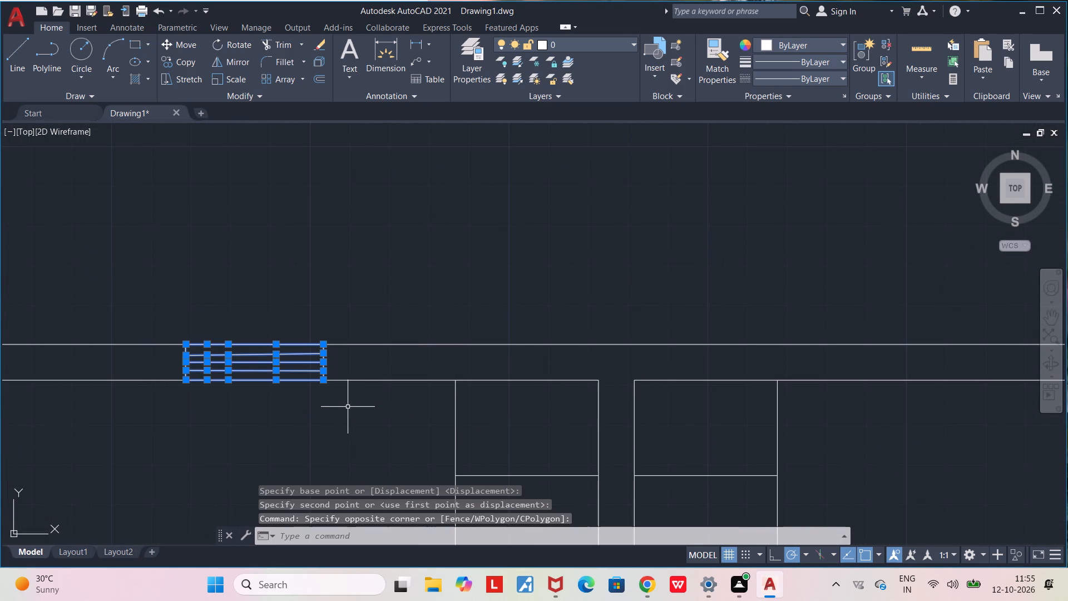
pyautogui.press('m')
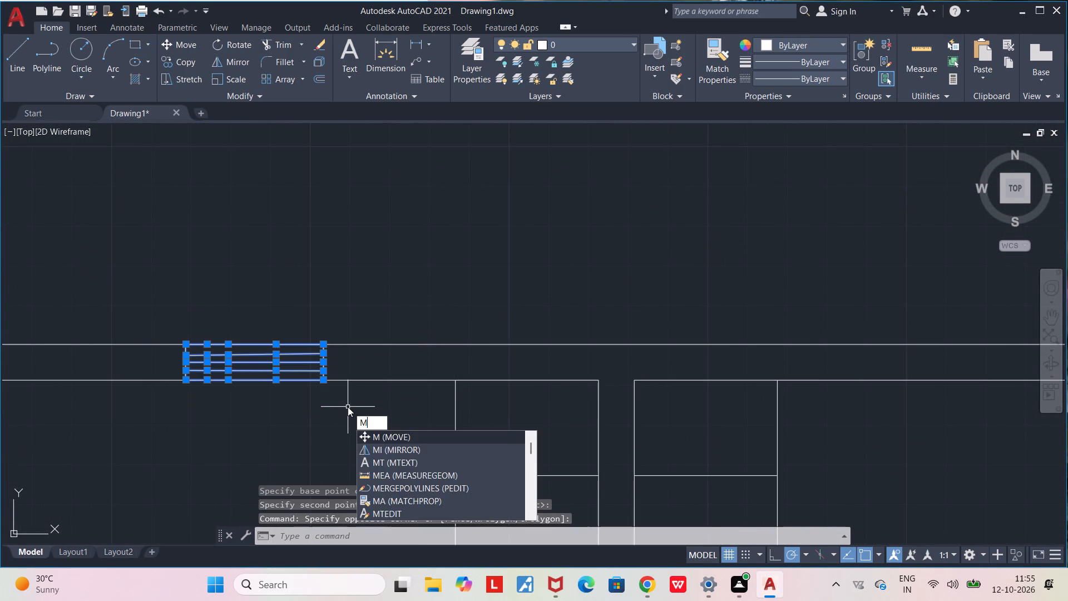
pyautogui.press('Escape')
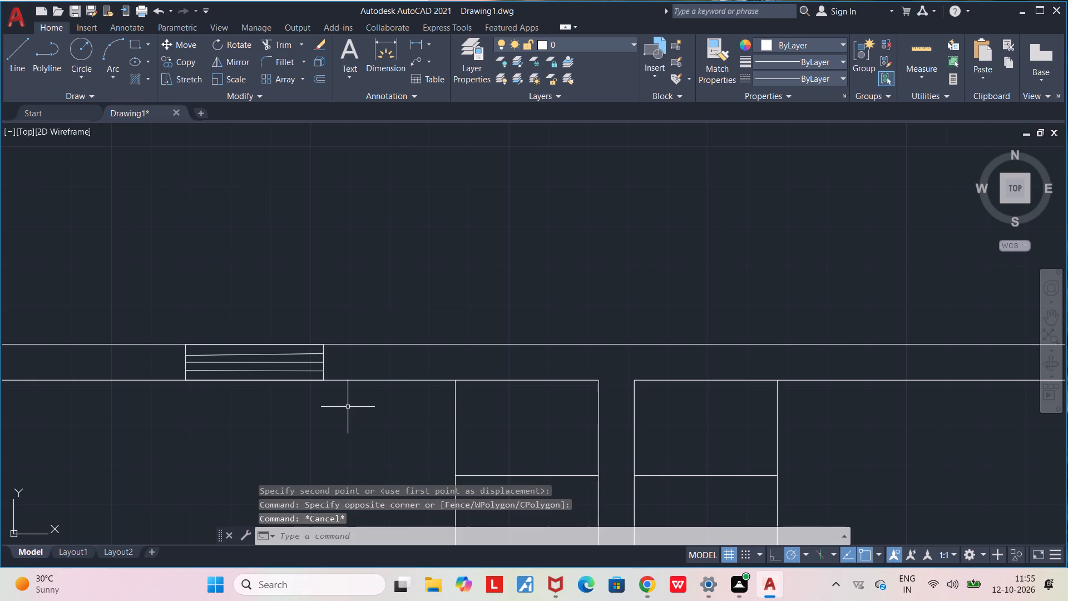
# Copy the window in the upper-left room's top wall and paste it in the empty space above the plan.
pyautogui.click(139, 305)
pyautogui.click(404, 428)
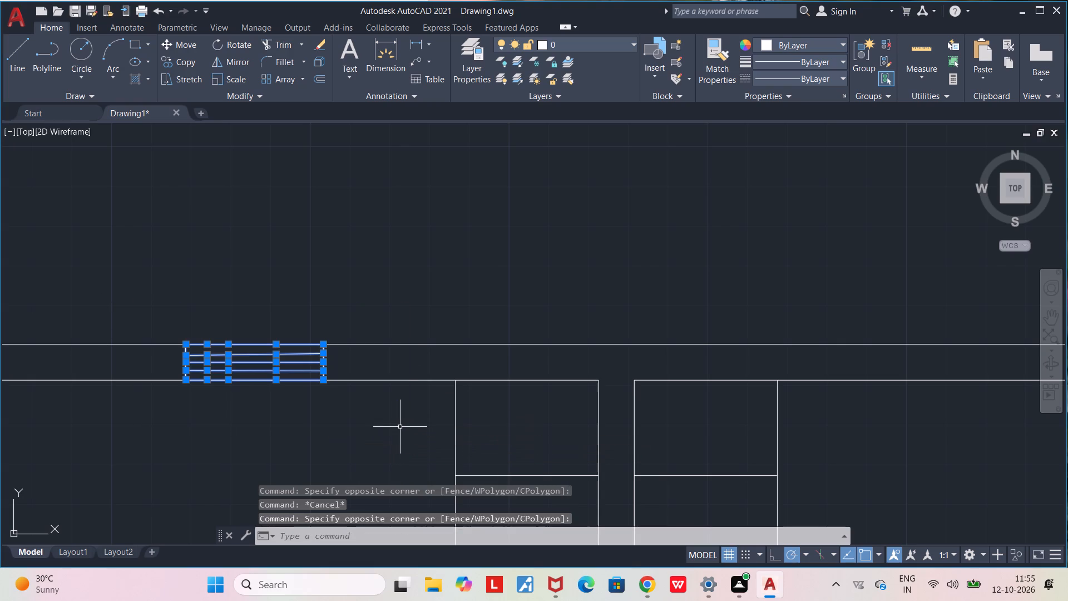
pyautogui.hotkey('ctrl', 'c')
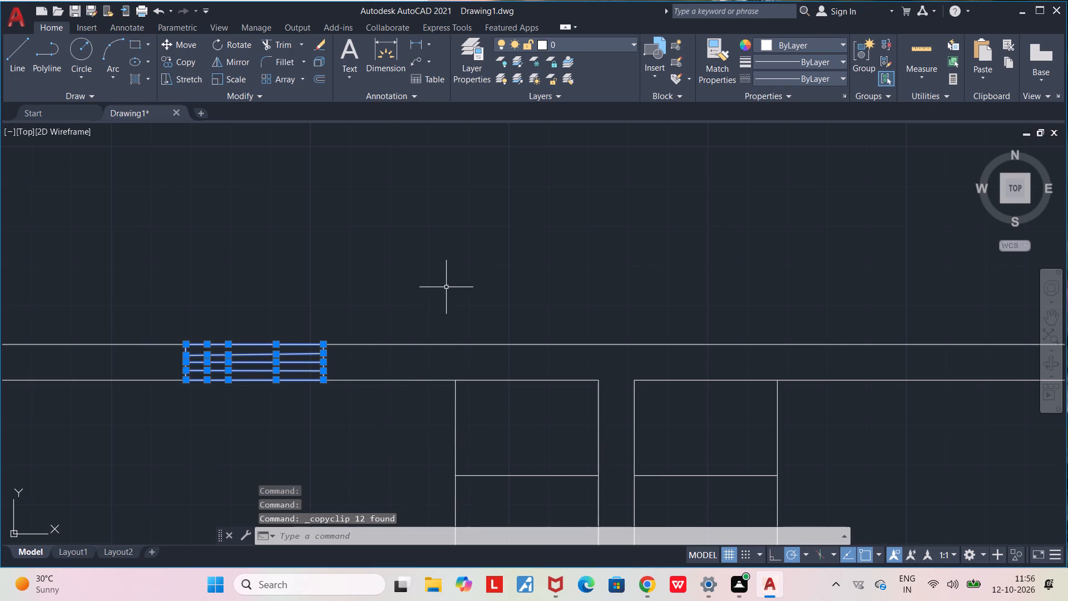
pyautogui.scroll(-2, 446, 287)
pyautogui.moveTo(475, 260); pyautogui.dragTo(388, 299, button='middle')
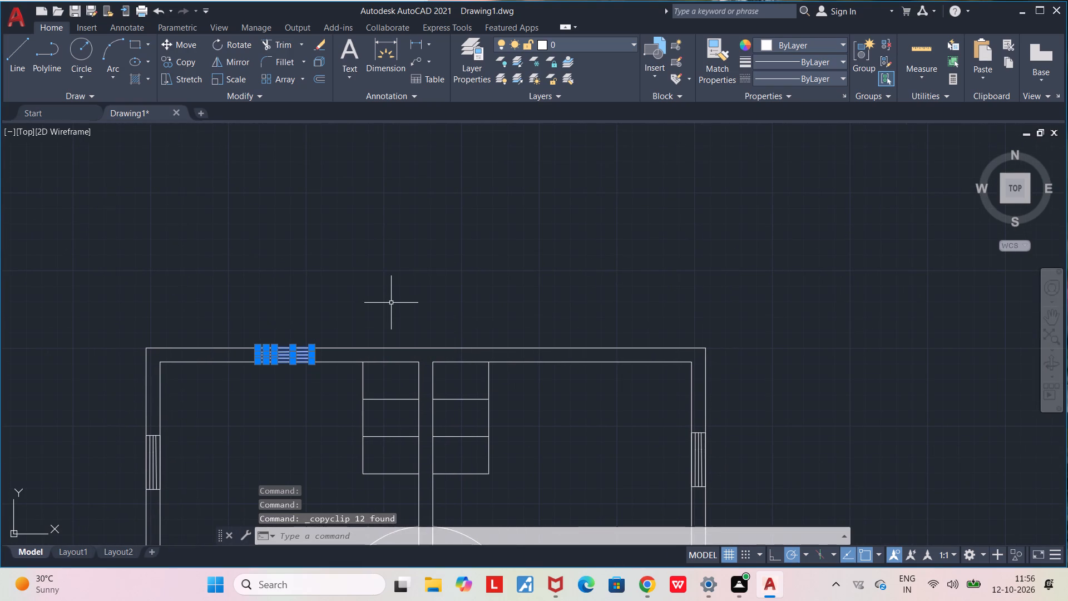
pyautogui.hotkey('ctrl', 'v')
pyautogui.click(402, 308)
# Move the pasted window by its lower-right corner onto the inner line of the upper-right room's top wall.
pyautogui.scroll(1, 602, 311)
pyautogui.click(269, 265)
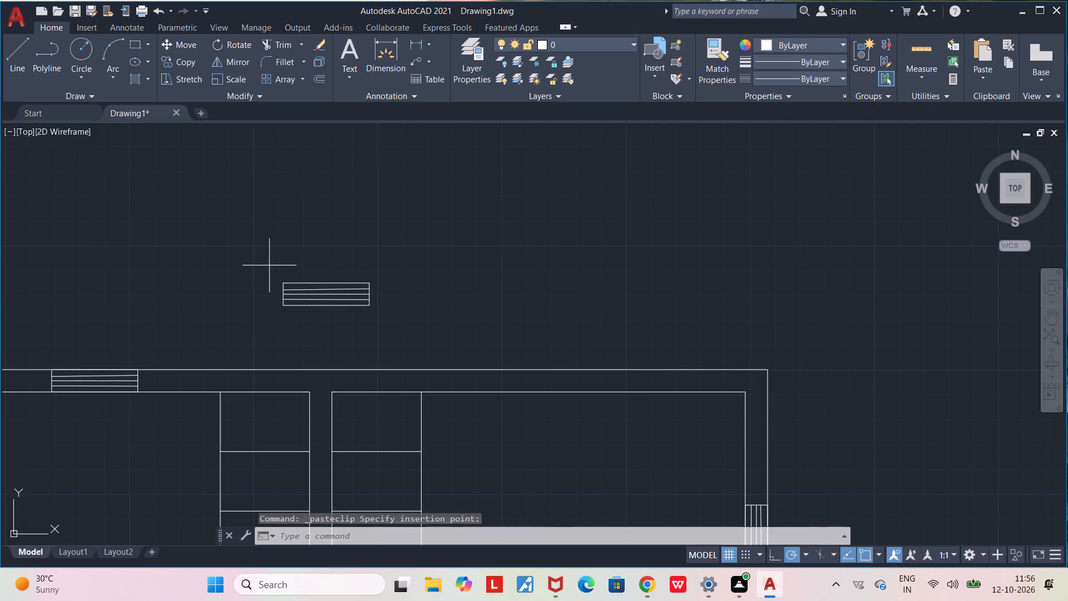
pyautogui.click(406, 317)
pyautogui.press('m')
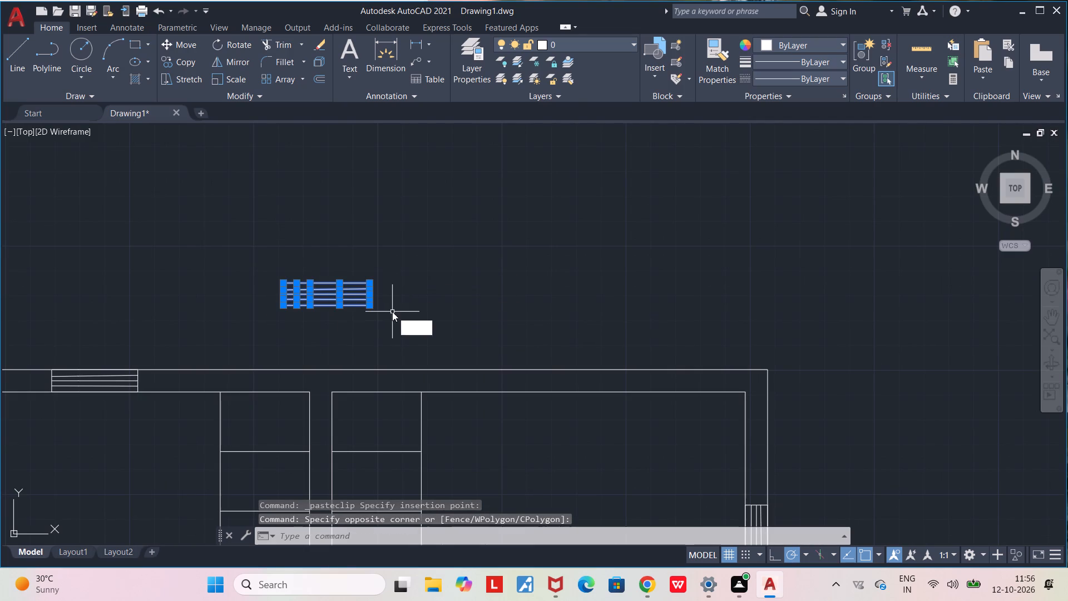
pyautogui.press('Return')
pyautogui.click(370, 309)
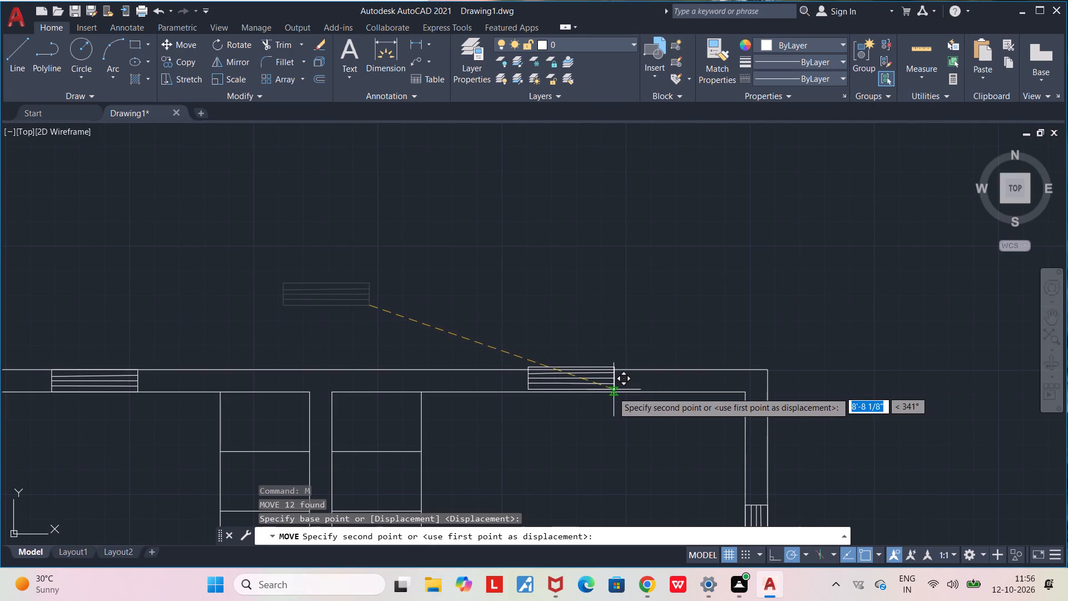
pyautogui.click(614, 392)
pyautogui.press('Escape')
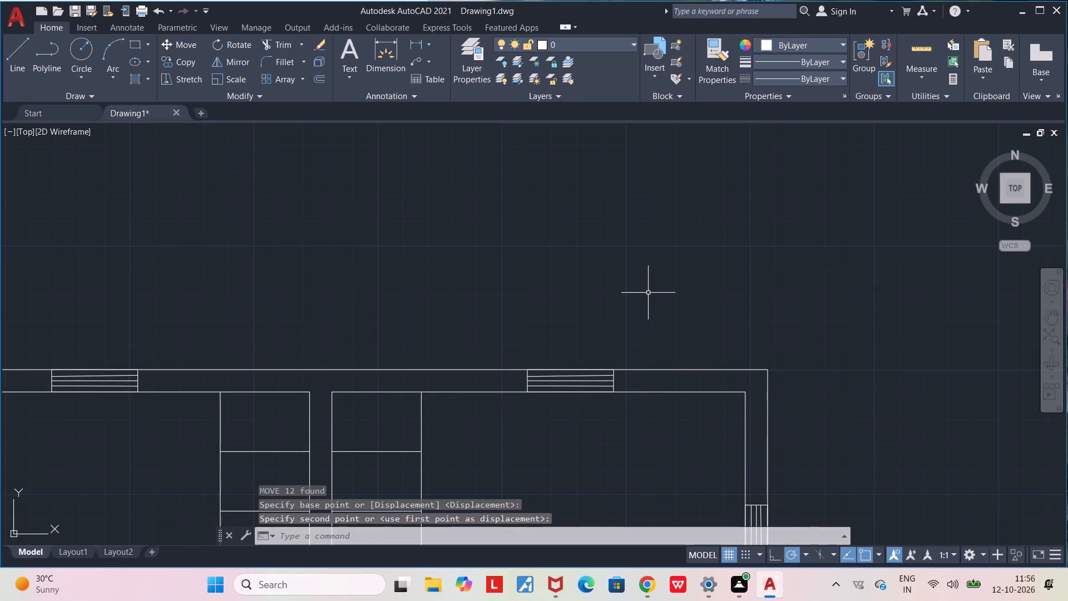
# Copy the window in the upper-left room's left outer wall to the clipboard.
pyautogui.scroll(1, 651, 308)
pyautogui.scroll(-3, 651, 308)
pyautogui.moveTo(646, 364); pyautogui.dragTo(633, 254, button='middle')
pyautogui.scroll(-3, 633, 254)
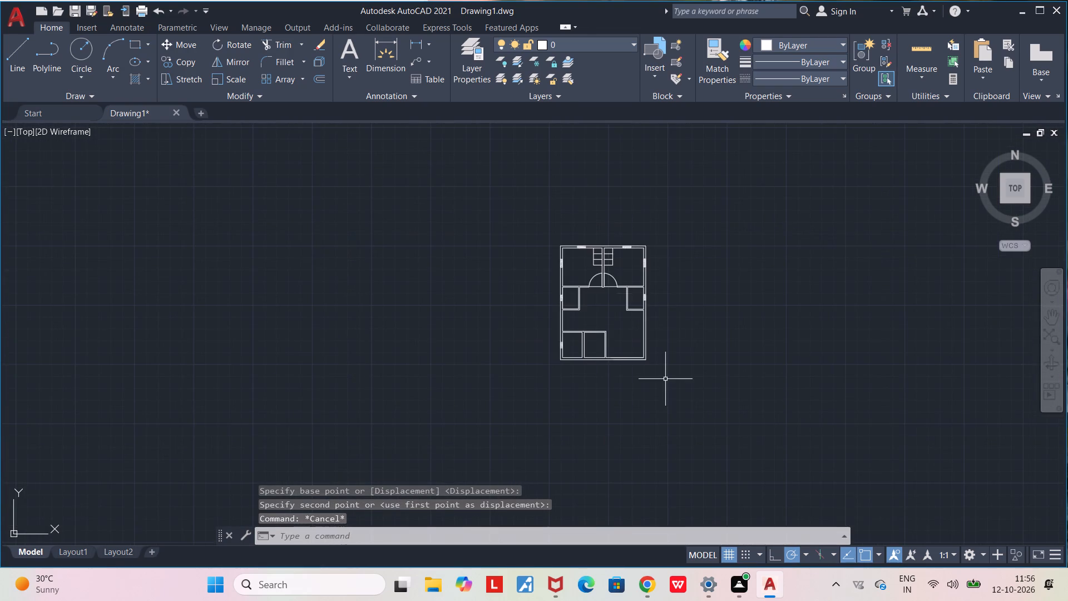
pyautogui.scroll(2, 665, 379)
pyautogui.scroll(1, 654, 307)
pyautogui.moveTo(654, 310); pyautogui.dragTo(634, 441, button='middle')
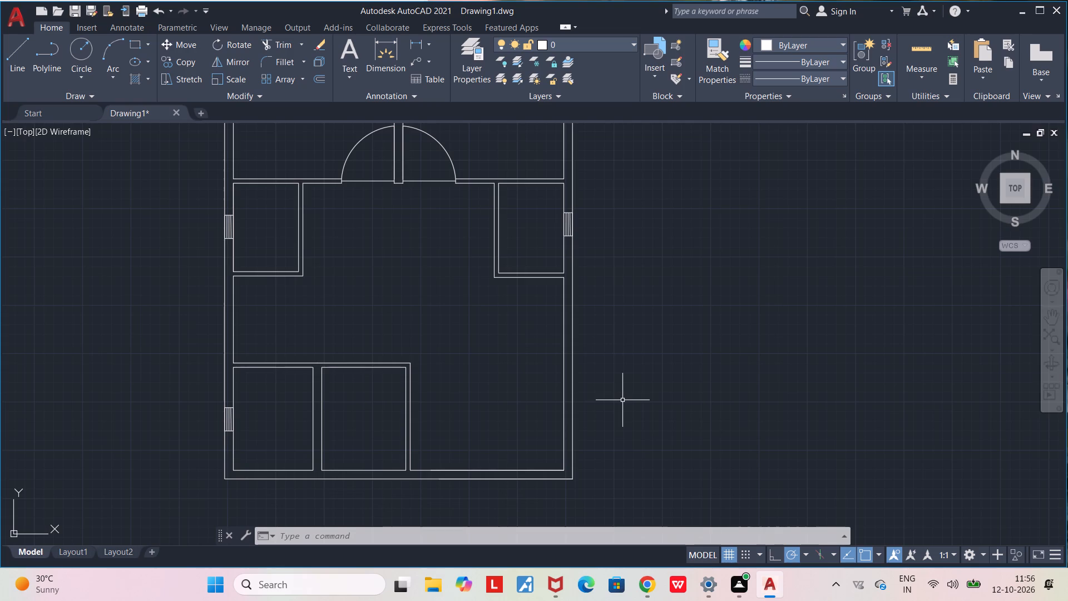
pyautogui.scroll(-1, 601, 290)
pyautogui.moveTo(585, 228); pyautogui.dragTo(599, 329, button='middle')
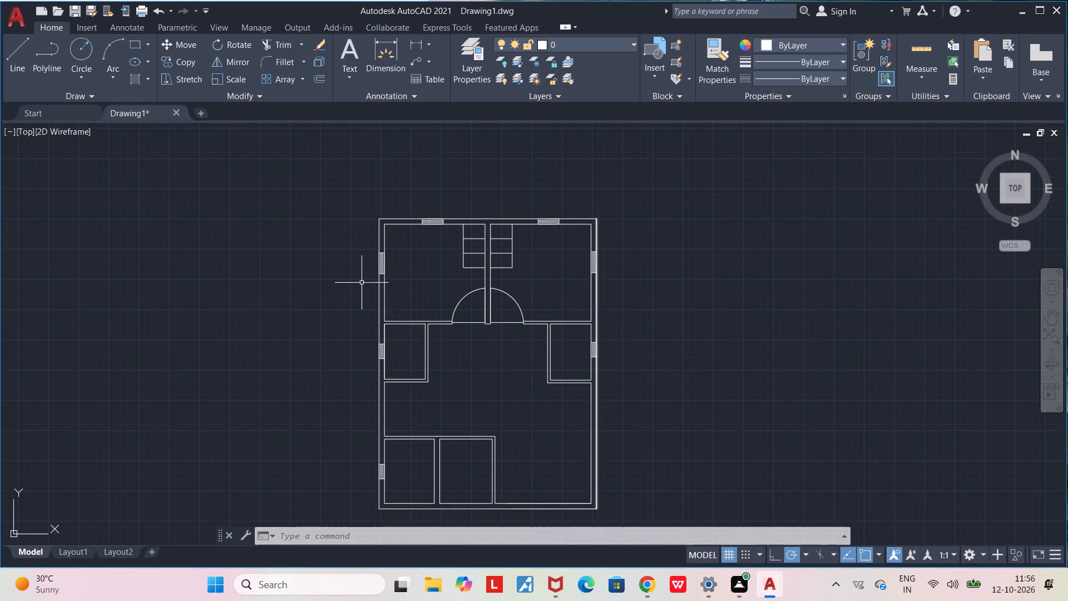
pyautogui.scroll(3, 379, 270)
pyautogui.click(317, 172)
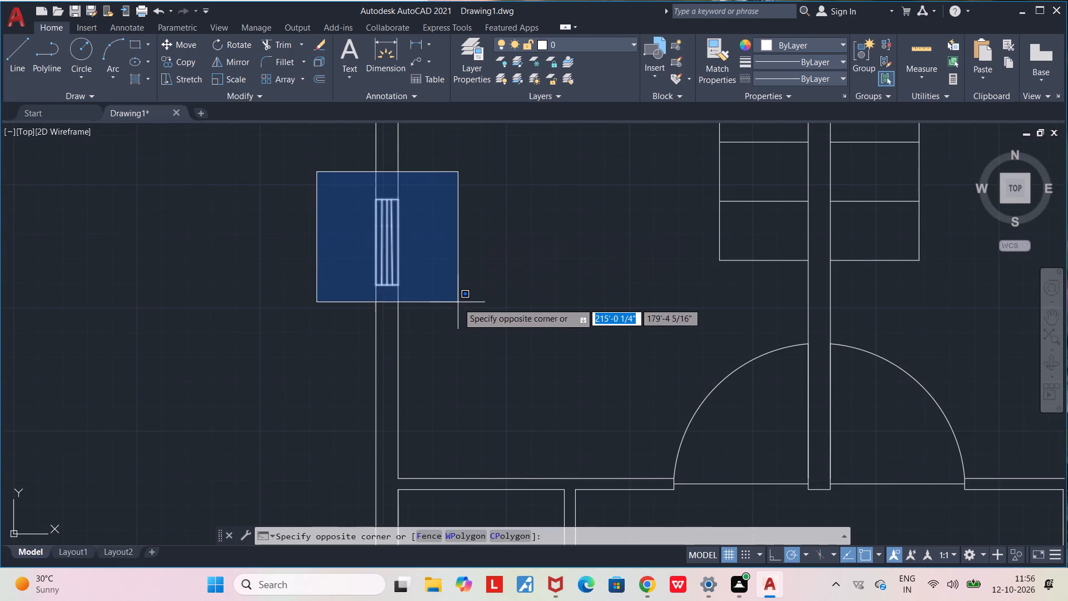
pyautogui.click(461, 313)
pyautogui.hotkey('ctrl', 'c')
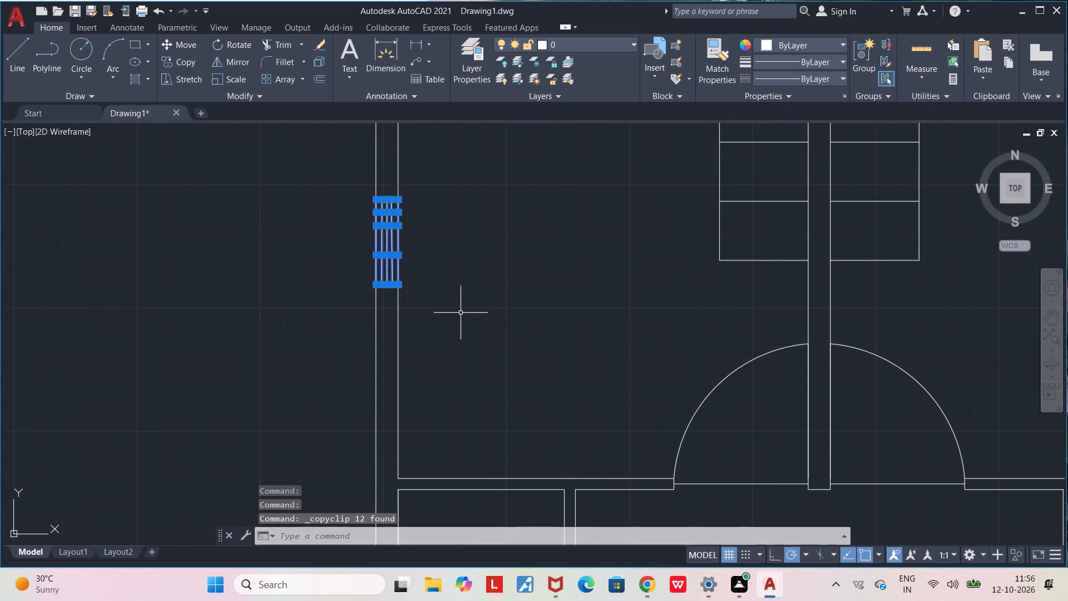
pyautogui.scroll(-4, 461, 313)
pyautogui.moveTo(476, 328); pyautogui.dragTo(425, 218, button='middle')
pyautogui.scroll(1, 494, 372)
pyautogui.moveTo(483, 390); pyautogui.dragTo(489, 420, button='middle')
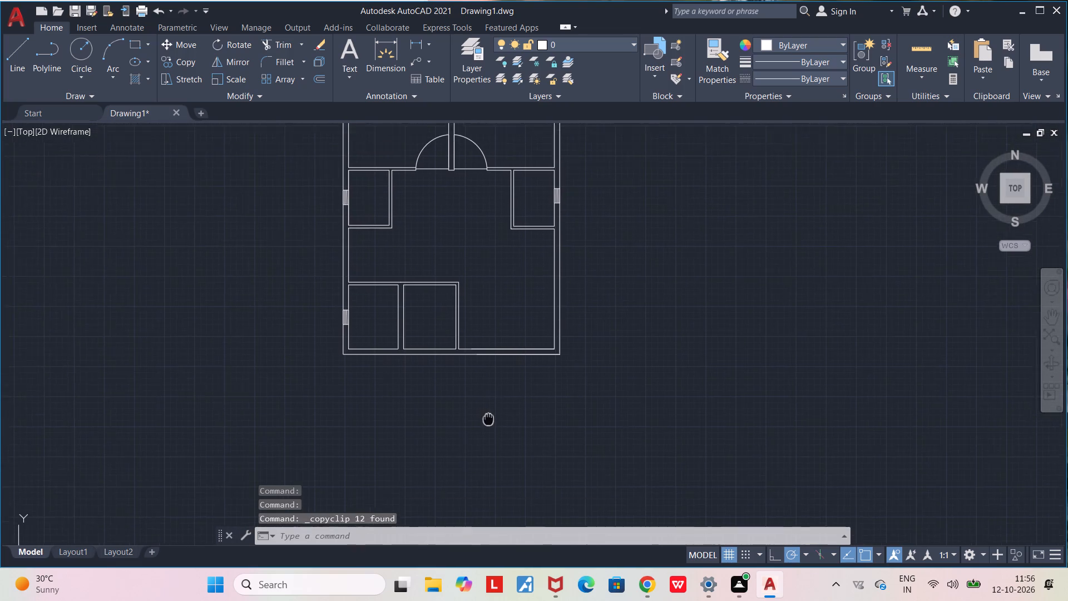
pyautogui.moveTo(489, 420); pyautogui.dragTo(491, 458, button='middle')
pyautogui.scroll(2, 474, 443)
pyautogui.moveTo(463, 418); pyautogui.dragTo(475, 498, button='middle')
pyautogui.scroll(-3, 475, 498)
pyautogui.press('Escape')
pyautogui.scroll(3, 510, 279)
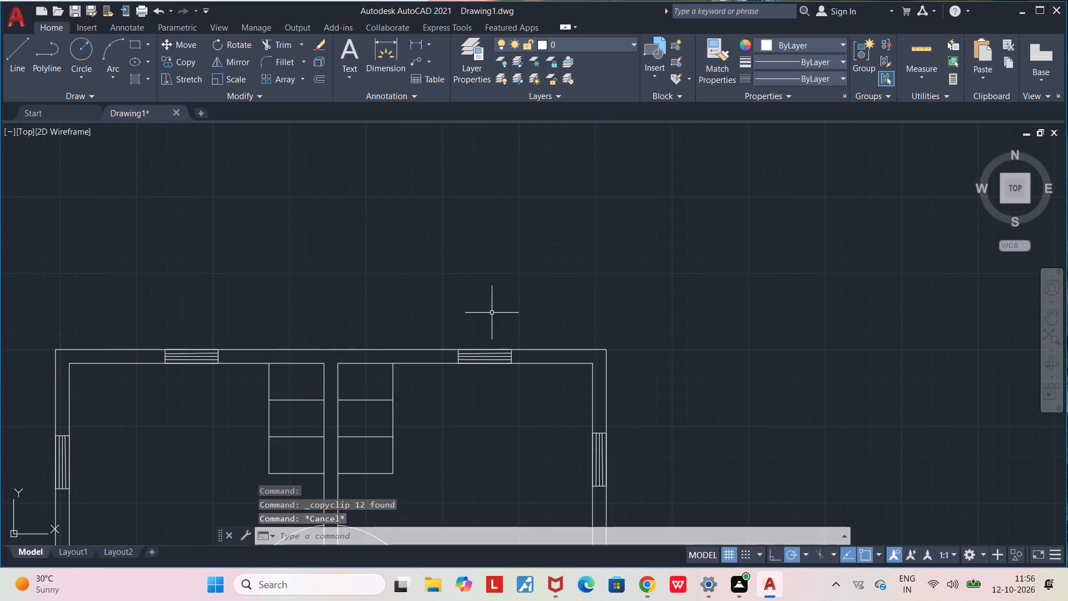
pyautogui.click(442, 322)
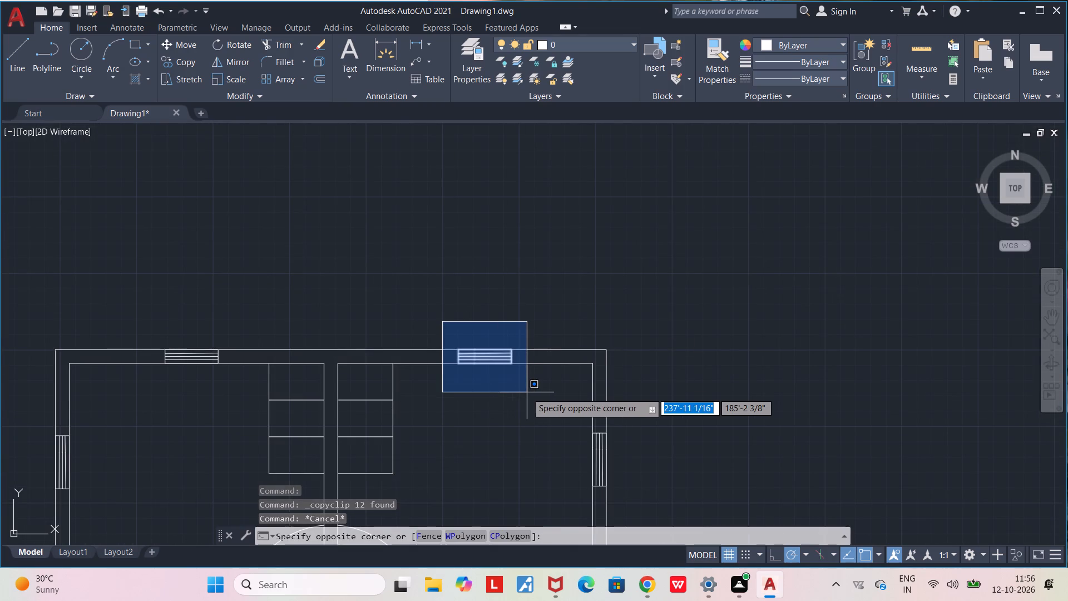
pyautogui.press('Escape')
# Paste the copied vertical window in the empty space outside the plan's lower-right corner.
pyautogui.moveTo(514, 395); pyautogui.dragTo(481, 226, button='middle')
pyautogui.scroll(-3, 481, 225)
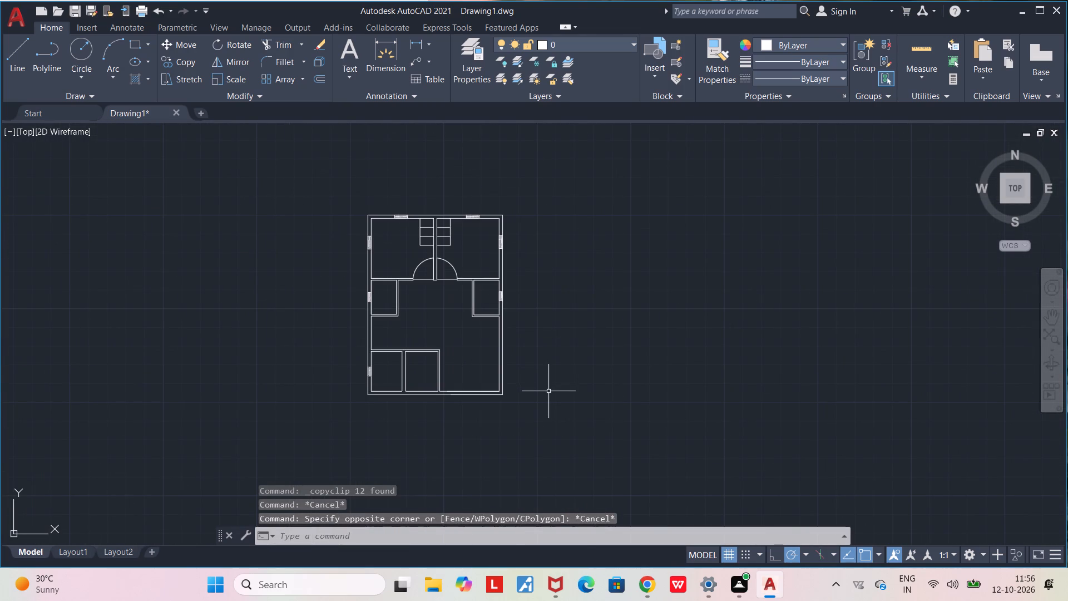
pyautogui.hotkey('ctrl', 'v')
pyautogui.click(550, 412)
# Move the pasted window by its lower-right corner onto the right outer wall's outer line, just below the right-hand small compartment.
pyautogui.scroll(-1, 548, 408)
pyautogui.scroll(5, 548, 407)
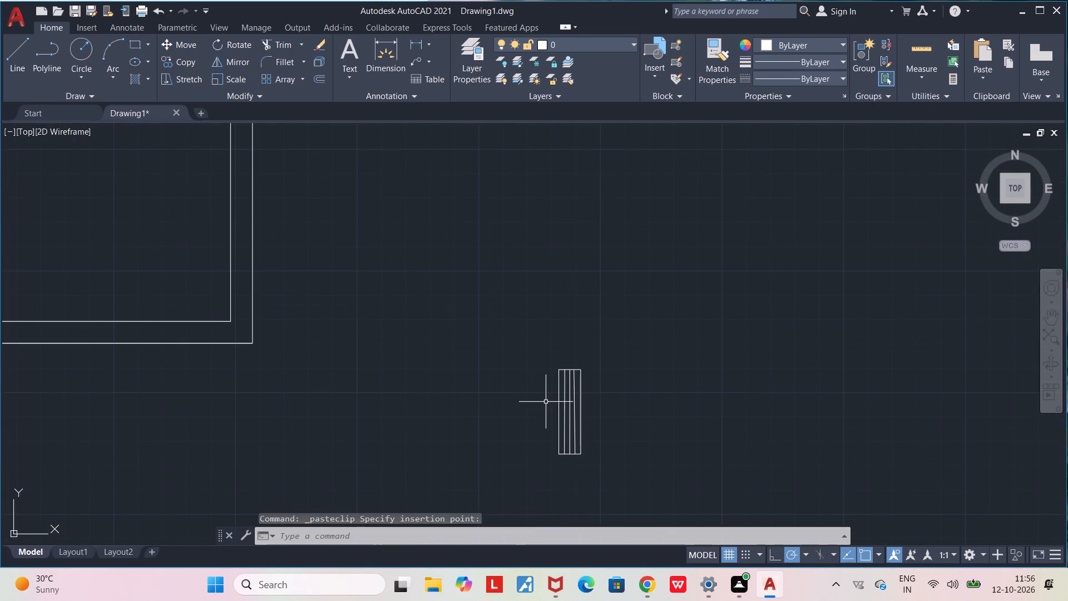
pyautogui.scroll(-2, 507, 344)
pyautogui.moveTo(507, 349); pyautogui.dragTo(532, 437, button='middle')
pyautogui.click(529, 401)
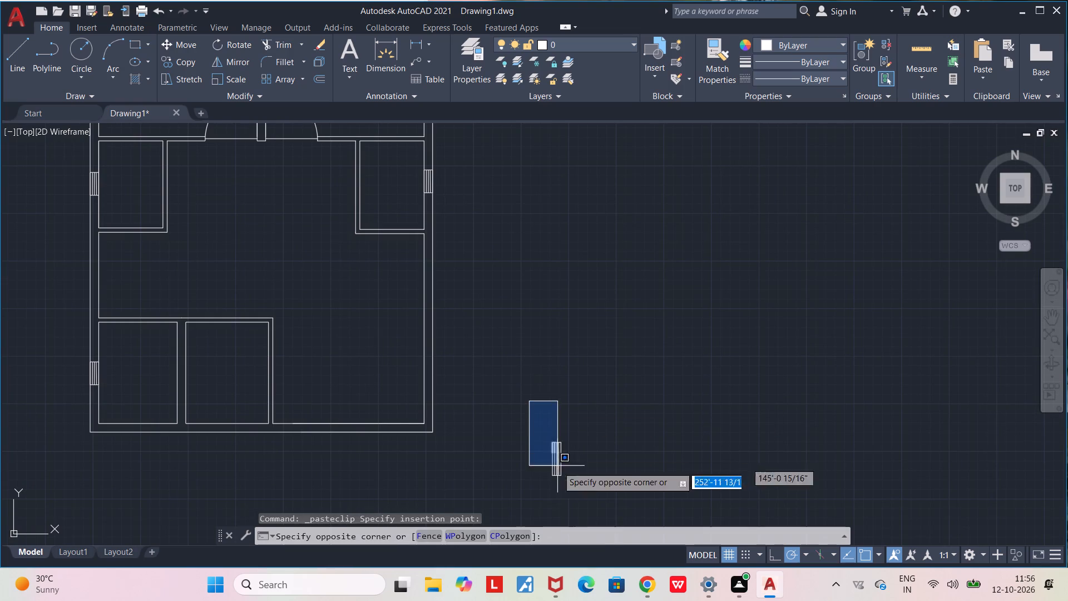
pyautogui.click(570, 505)
pyautogui.press('m')
pyautogui.press('Return')
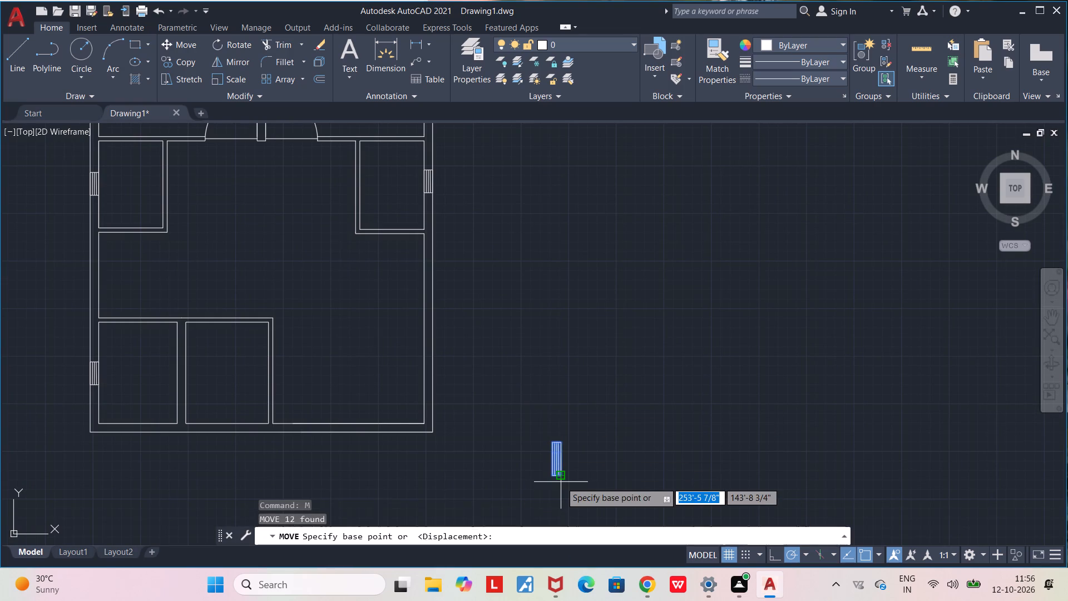
pyautogui.scroll(2, 561, 482)
pyautogui.click(567, 466)
pyautogui.moveTo(449, 259); pyautogui.dragTo(463, 278, button='middle')
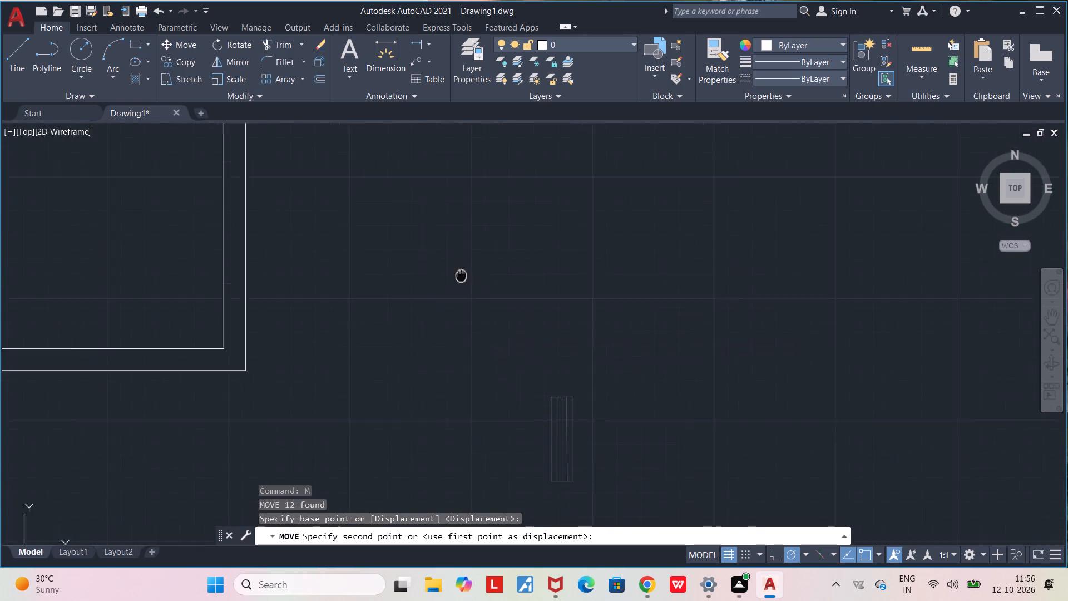
pyautogui.moveTo(463, 278); pyautogui.dragTo(532, 472, button='middle')
pyautogui.scroll(-5, 532, 472)
pyautogui.scroll(5, 514, 436)
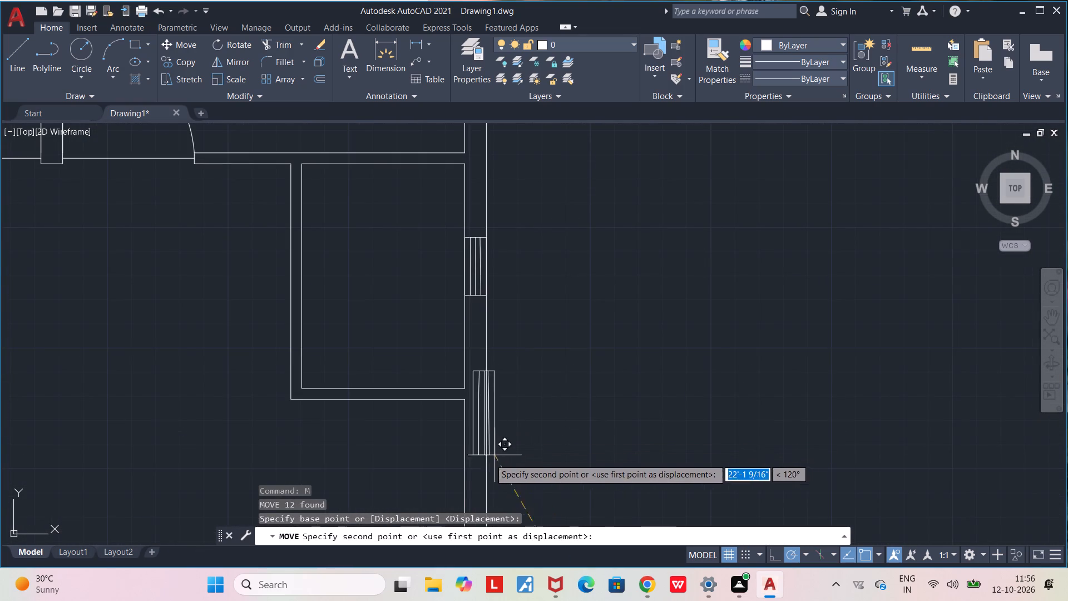
pyautogui.moveTo(488, 489); pyautogui.dragTo(556, 312, button='middle')
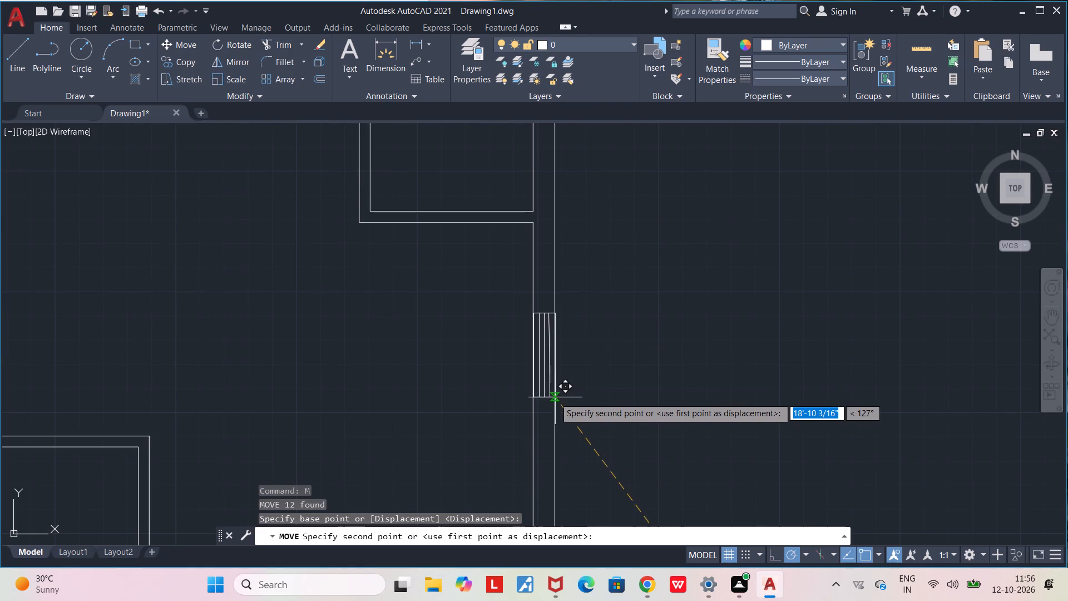
pyautogui.click(555, 406)
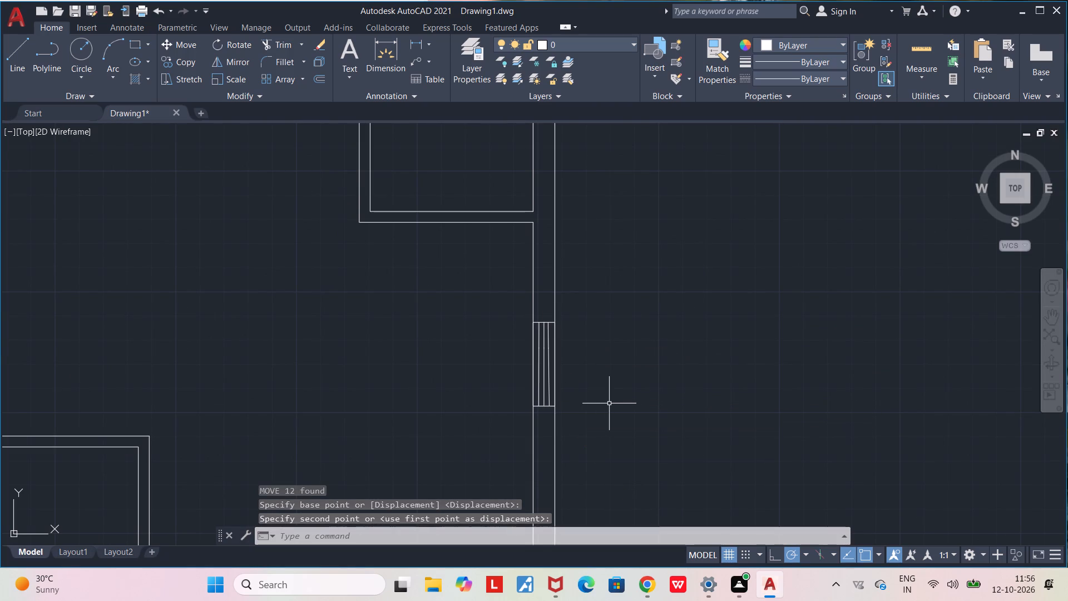
pyautogui.press('Escape')
# Copy the window in the upper-right room's top wall to the clipboard.
pyautogui.scroll(-3, 616, 403)
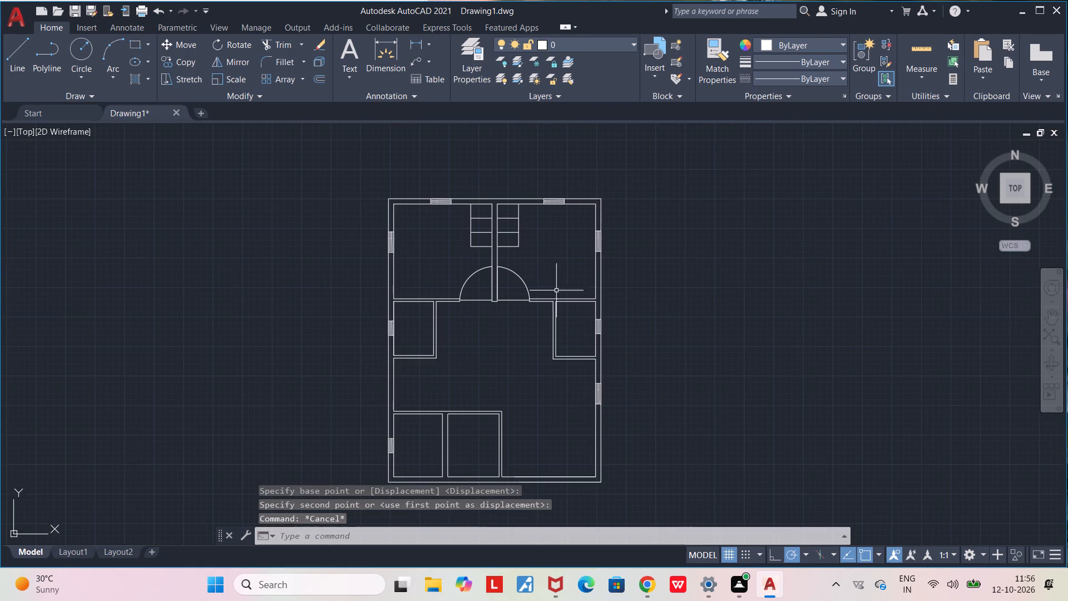
pyautogui.scroll(3, 555, 204)
pyautogui.click(501, 145)
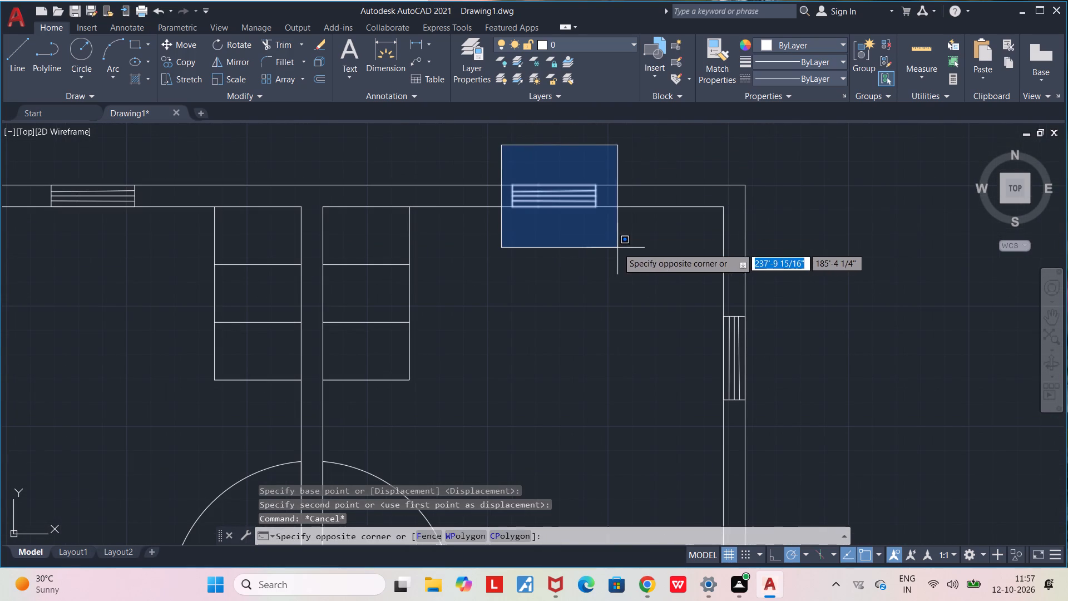
pyautogui.click(618, 248)
pyautogui.hotkey('ctrl', 'c')
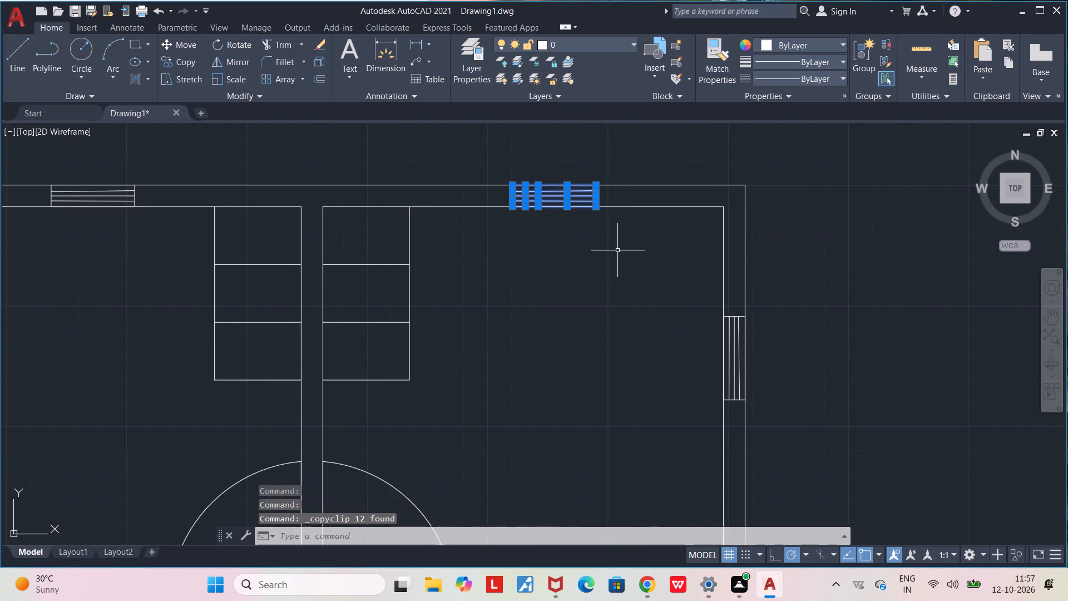
# Paste the copied window into the plan's bottom outer wall, below the second small lower room.
pyautogui.scroll(-4, 617, 250)
pyautogui.moveTo(609, 297); pyautogui.dragTo(622, 169, button='middle')
pyautogui.scroll(4, 624, 309)
pyautogui.moveTo(590, 339); pyautogui.dragTo(616, 461, button='middle')
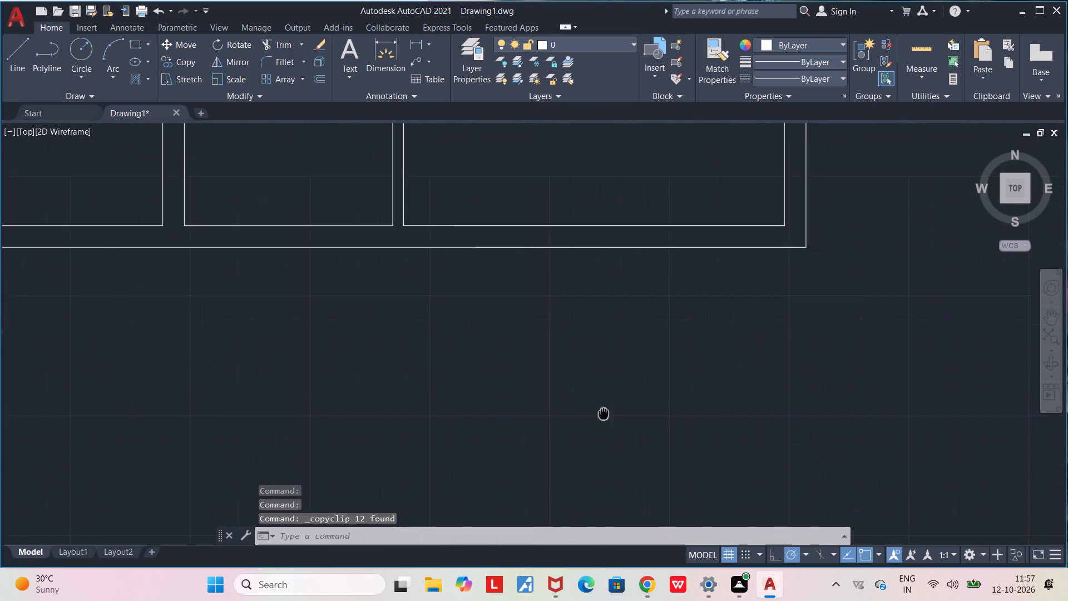
pyautogui.moveTo(616, 461); pyautogui.dragTo(620, 480, button='middle')
pyautogui.hotkey('ctrl', 'v')
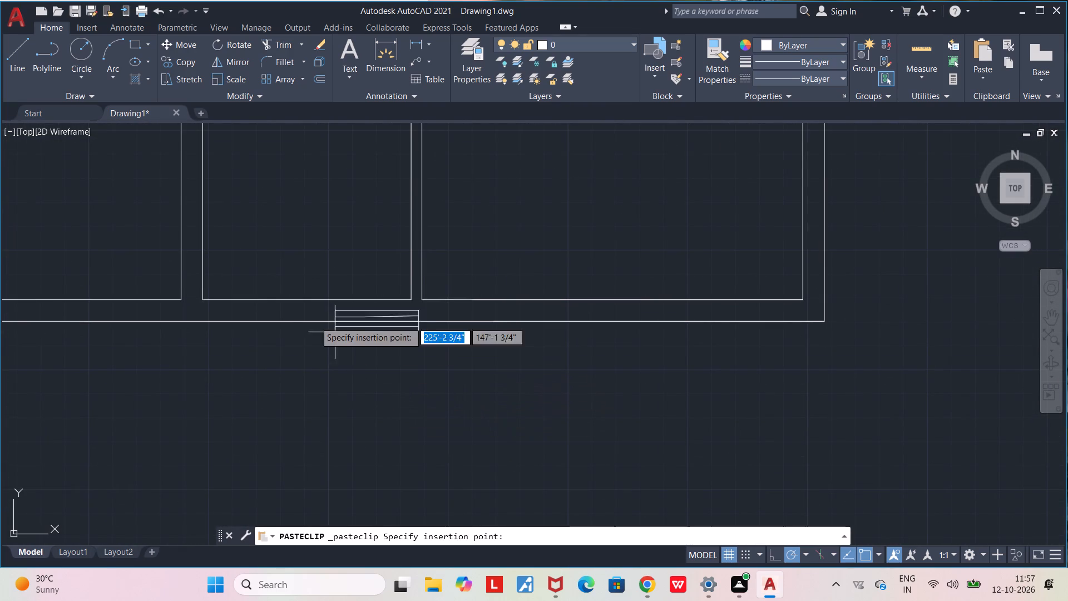
pyautogui.scroll(4, 260, 320)
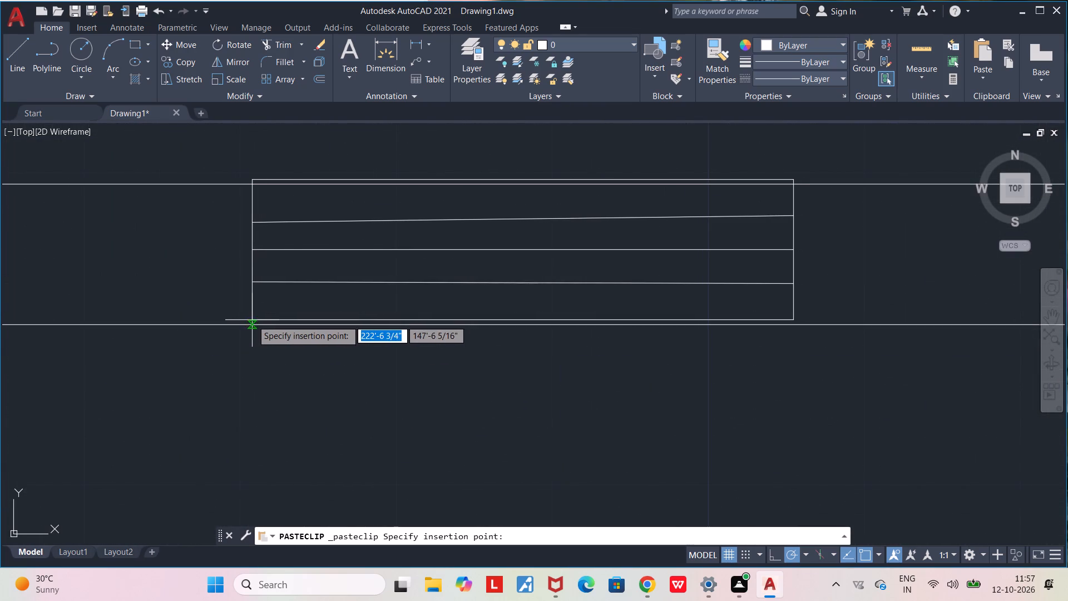
pyautogui.scroll(-3, 252, 320)
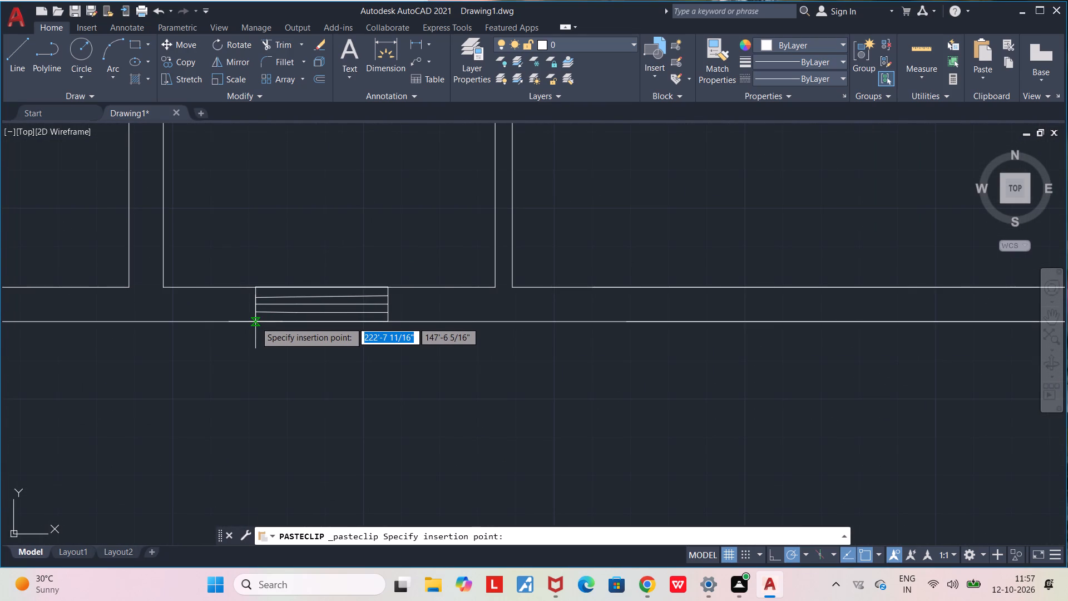
pyautogui.click(255, 322)
# Paste another copy of the window into the bottom outer wall below the large lower-right room, with its base on the outer line.
pyautogui.moveTo(432, 380); pyautogui.dragTo(325, 426, button='middle')
pyautogui.hotkey('ctrl', 'v')
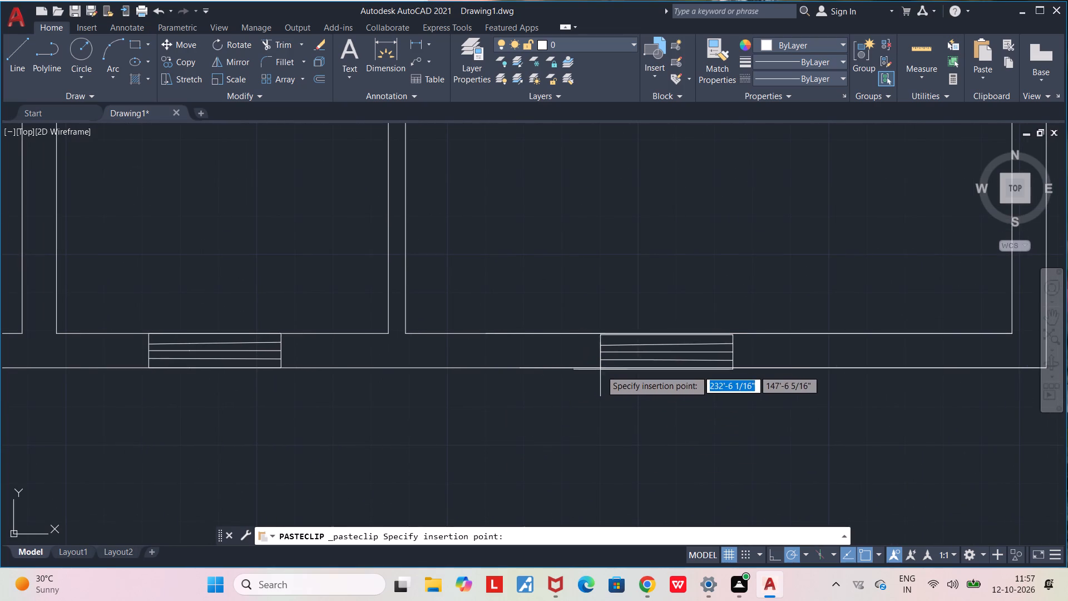
pyautogui.click(645, 368)
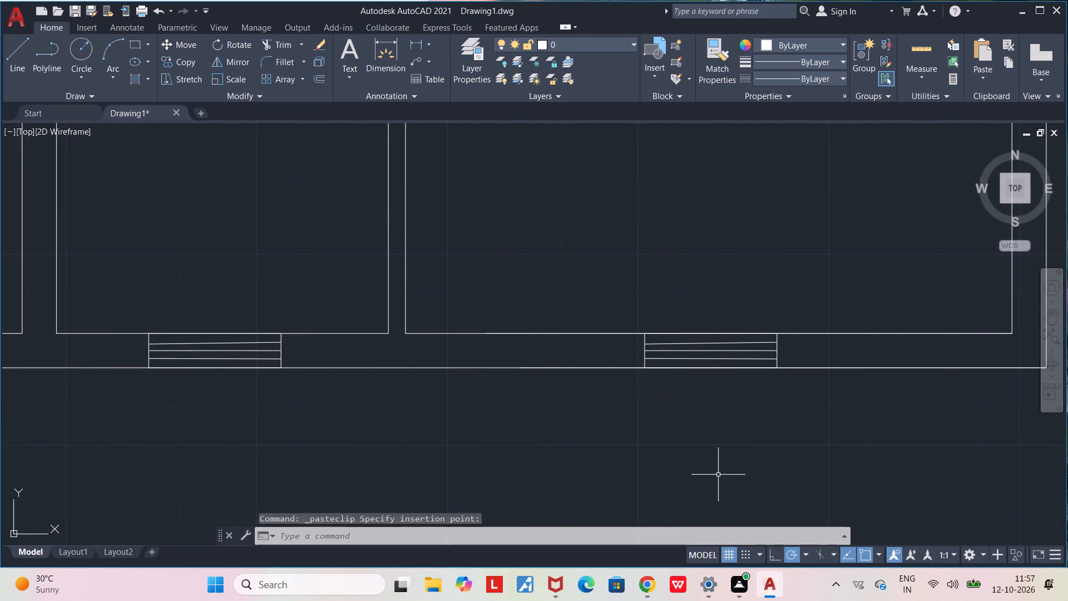
pyautogui.press('Escape')
pyautogui.press('Escape')
# Move the large room's bottom window by its lower-left corner leftward along the outer wall line, closer to the partition wall.
pyautogui.scroll(-4, 709, 469)
pyautogui.moveTo(714, 471); pyautogui.dragTo(619, 437, button='middle')
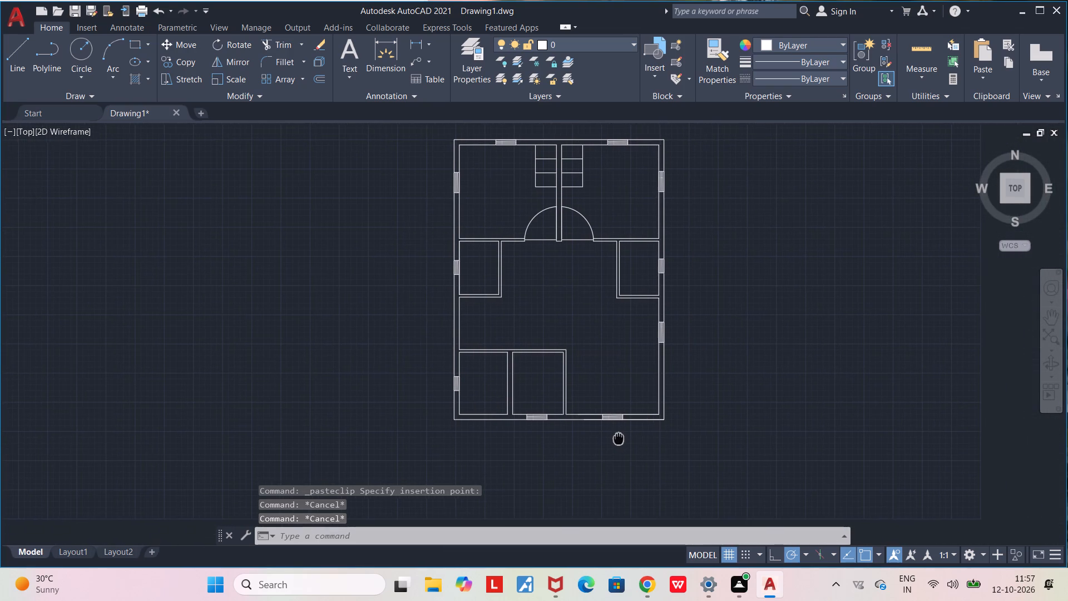
pyautogui.moveTo(619, 437); pyautogui.dragTo(617, 437, button='middle')
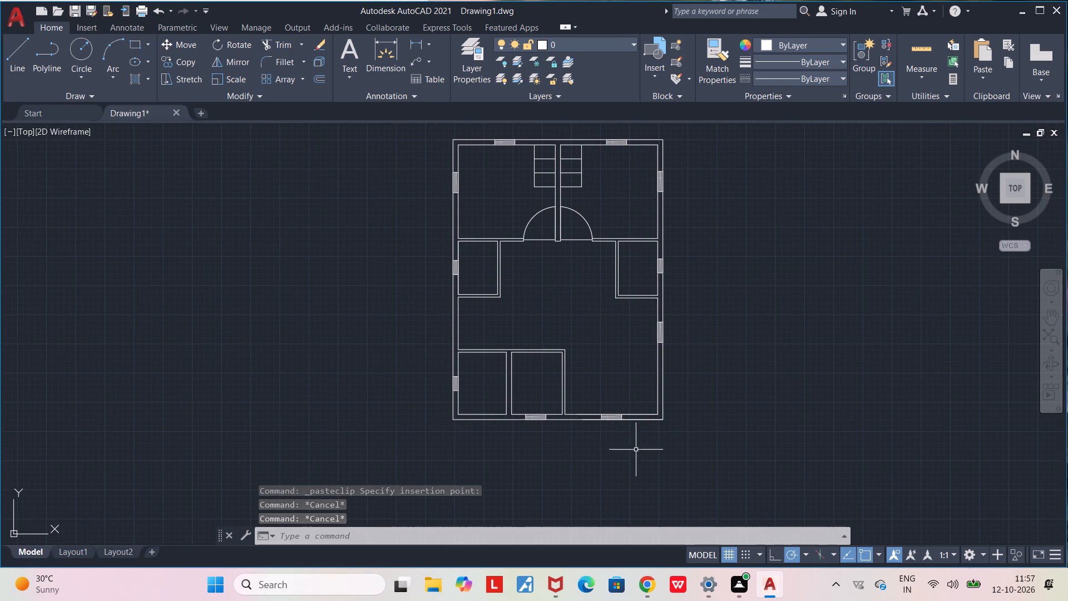
pyautogui.scroll(3, 620, 426)
pyautogui.click(488, 356)
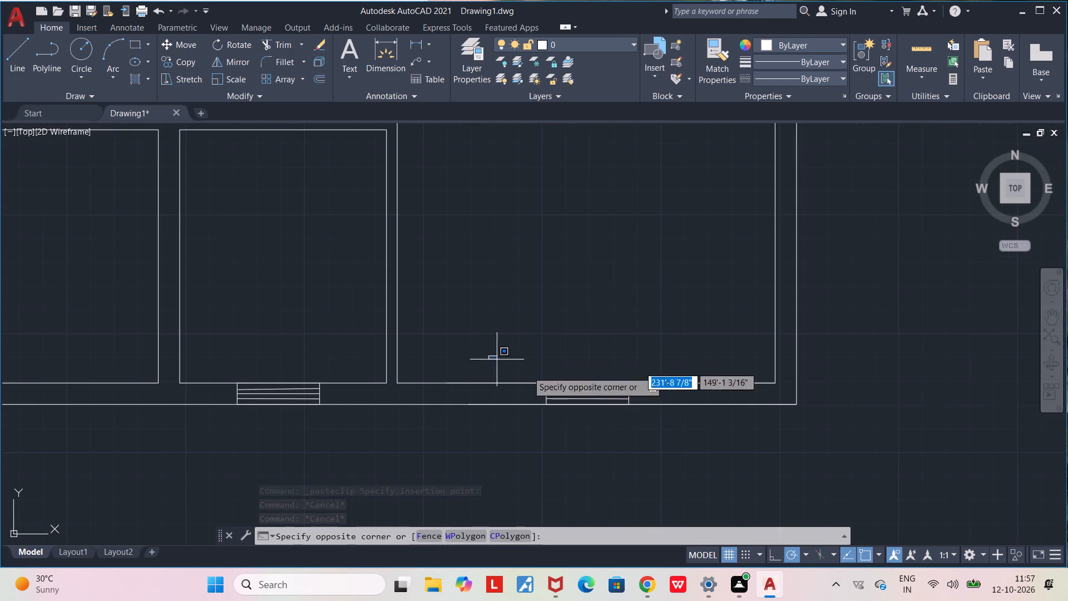
pyautogui.click(650, 455)
pyautogui.press('m')
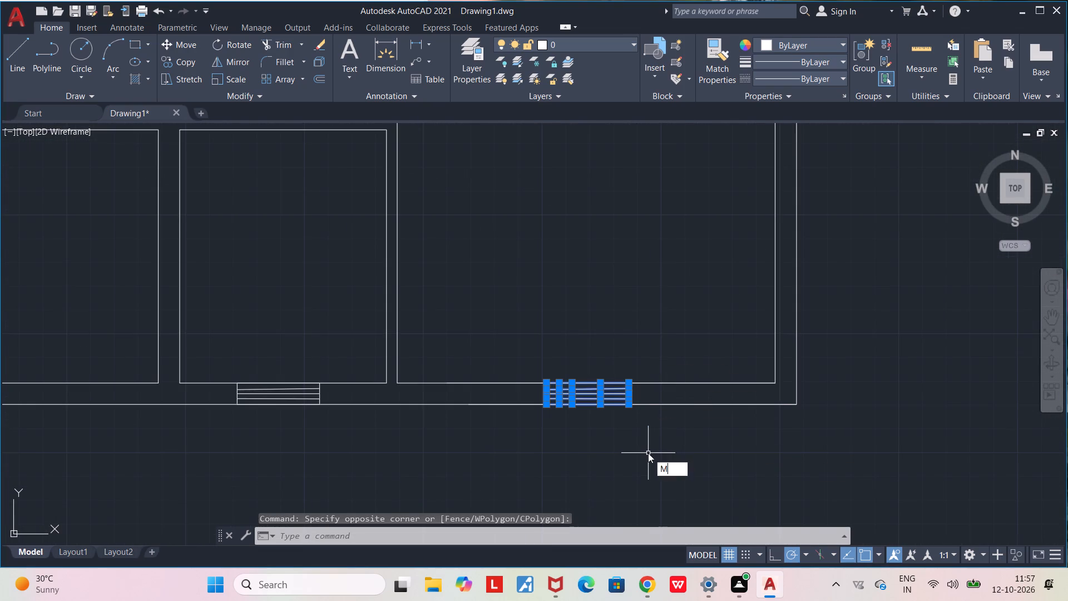
pyautogui.press('Return')
pyautogui.scroll(3, 618, 445)
pyautogui.click(334, 286)
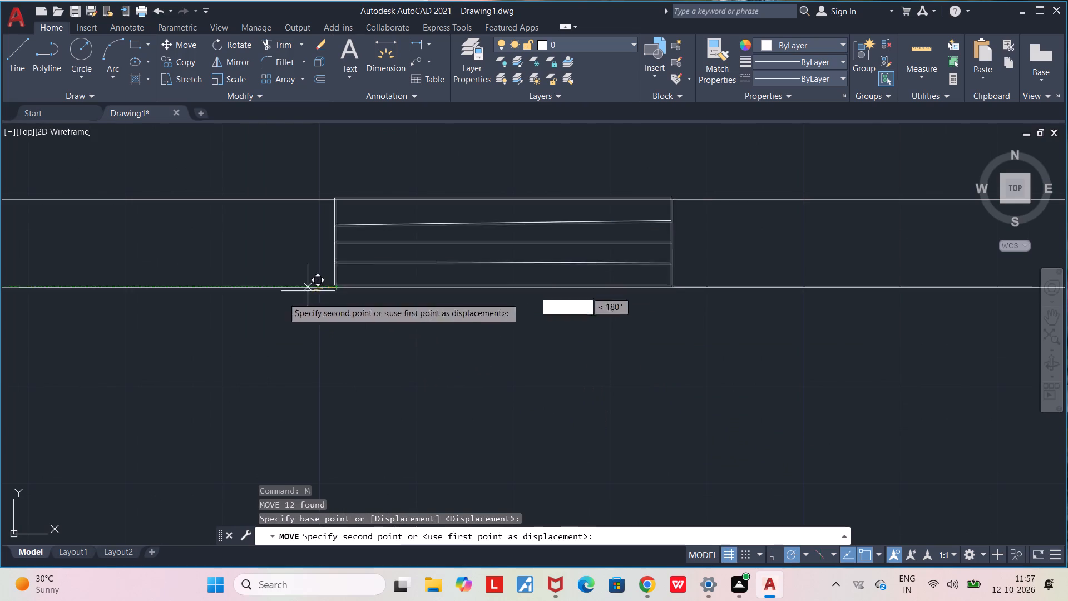
pyautogui.moveTo(239, 311); pyautogui.dragTo(695, 413, button='middle')
pyautogui.scroll(-3, 696, 414)
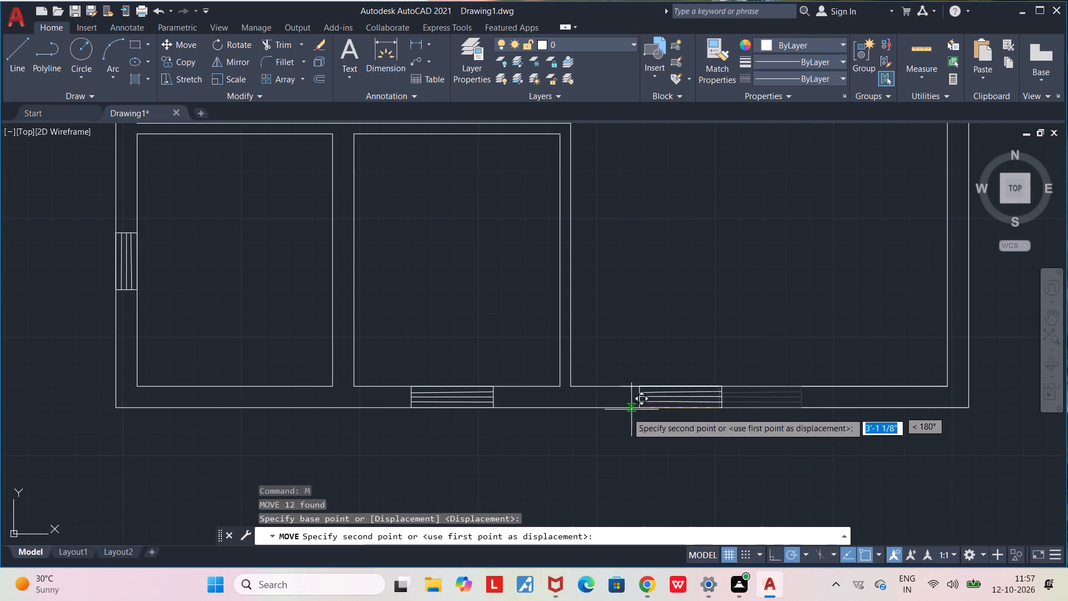
pyautogui.click(615, 409)
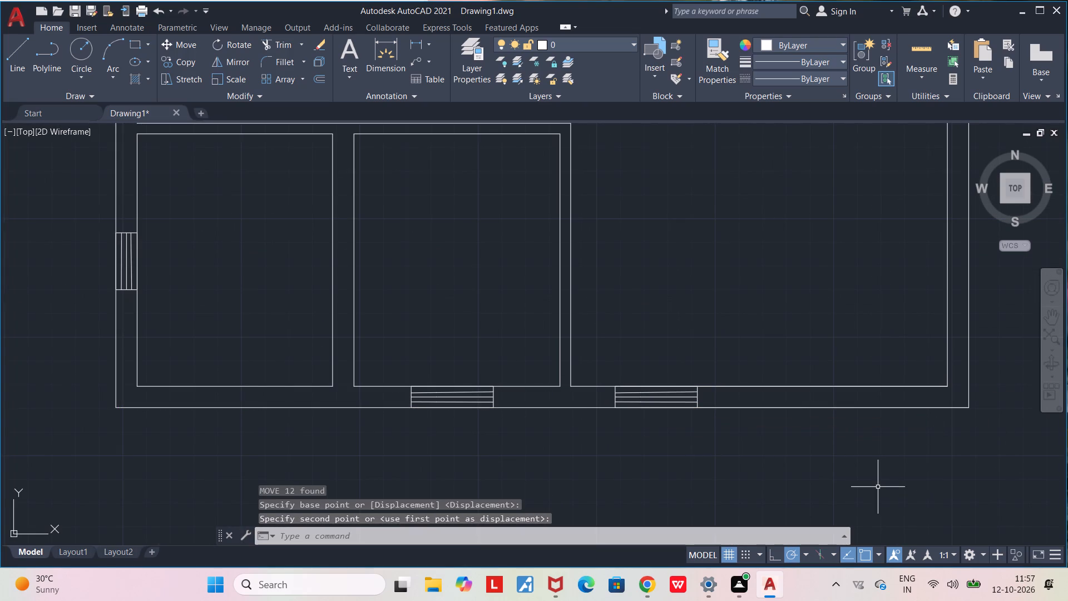
pyautogui.press('Escape')
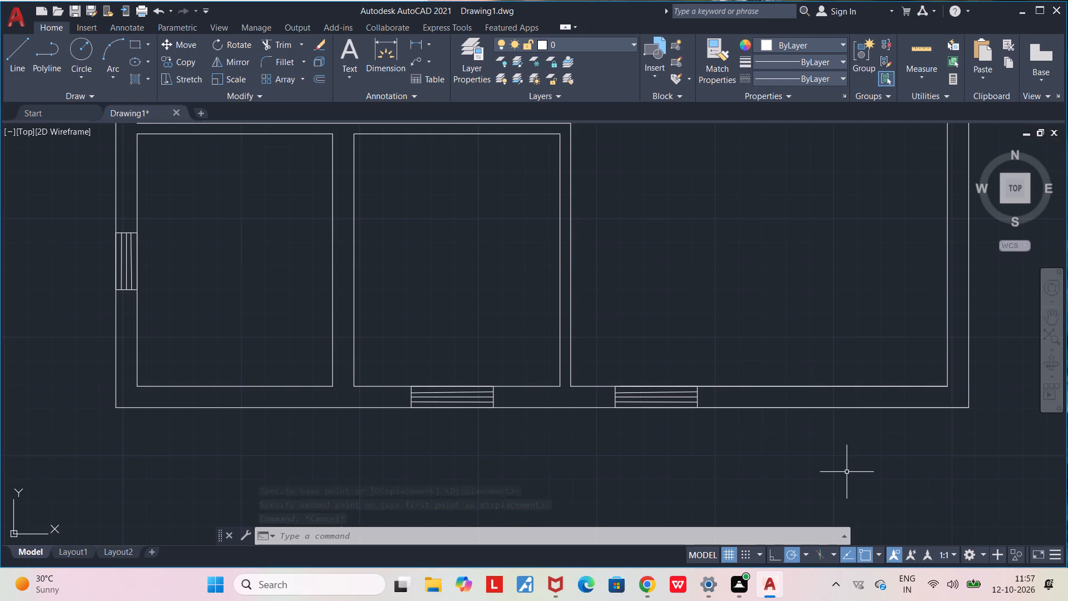
# Copy the upper-left room's door swing, including its arc and opening lines, to the clipboard.
pyautogui.scroll(-2, 853, 411)
pyautogui.moveTo(810, 304); pyautogui.dragTo(785, 343, button='middle')
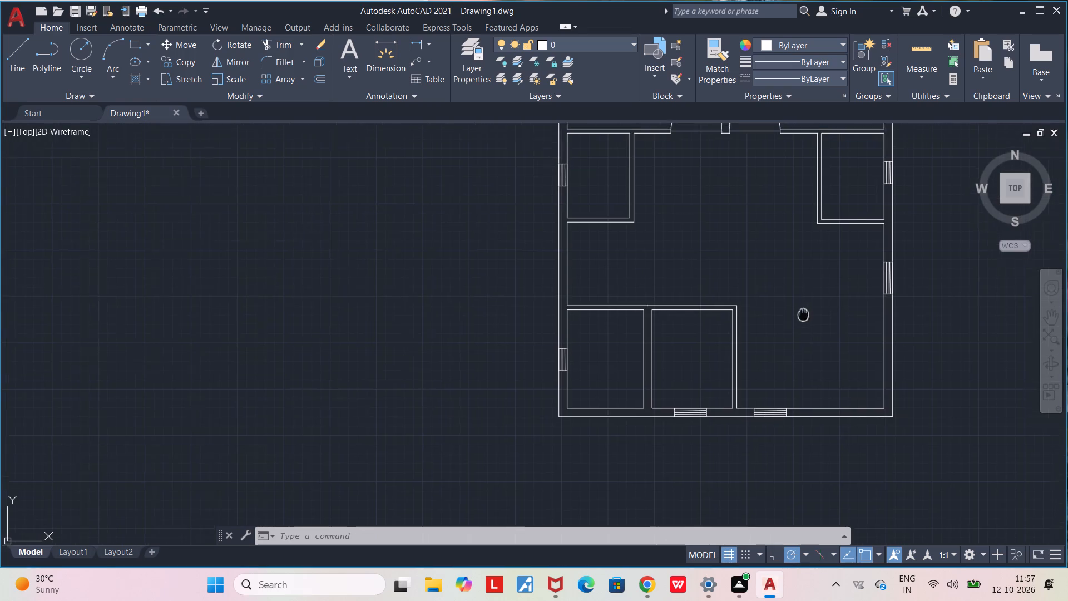
pyautogui.moveTo(785, 343); pyautogui.dragTo(736, 425, button='middle')
pyautogui.click(573, 168)
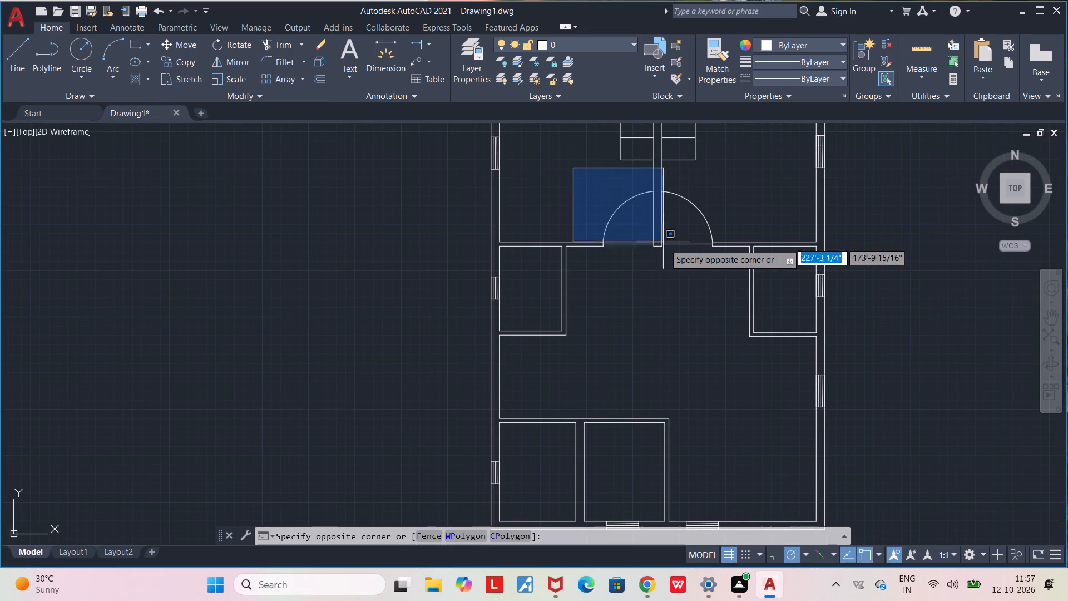
pyautogui.click(658, 260)
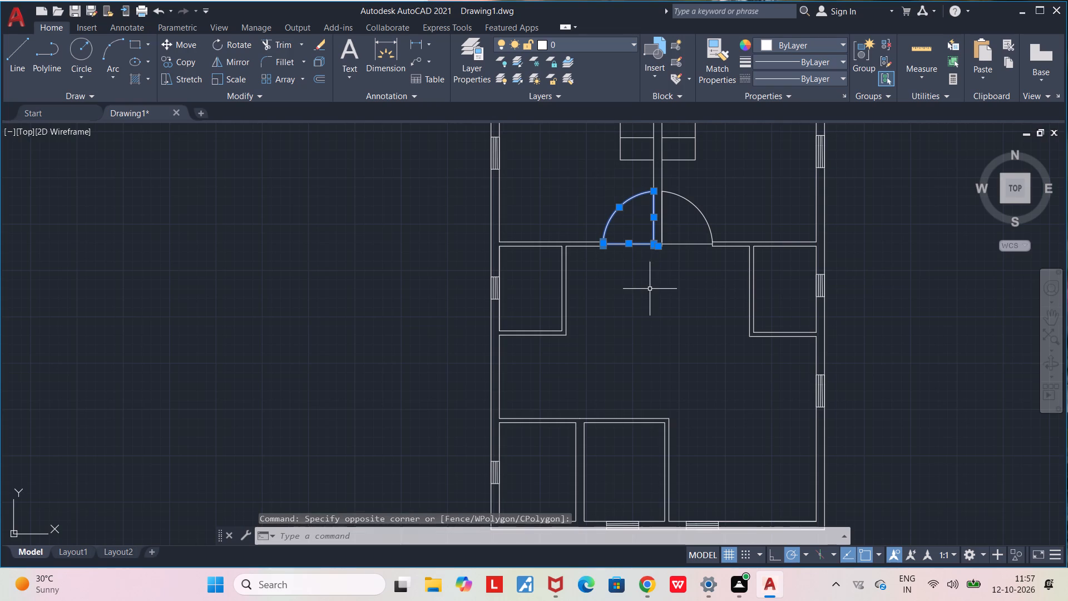
pyautogui.hotkey('ctrl', 'c')
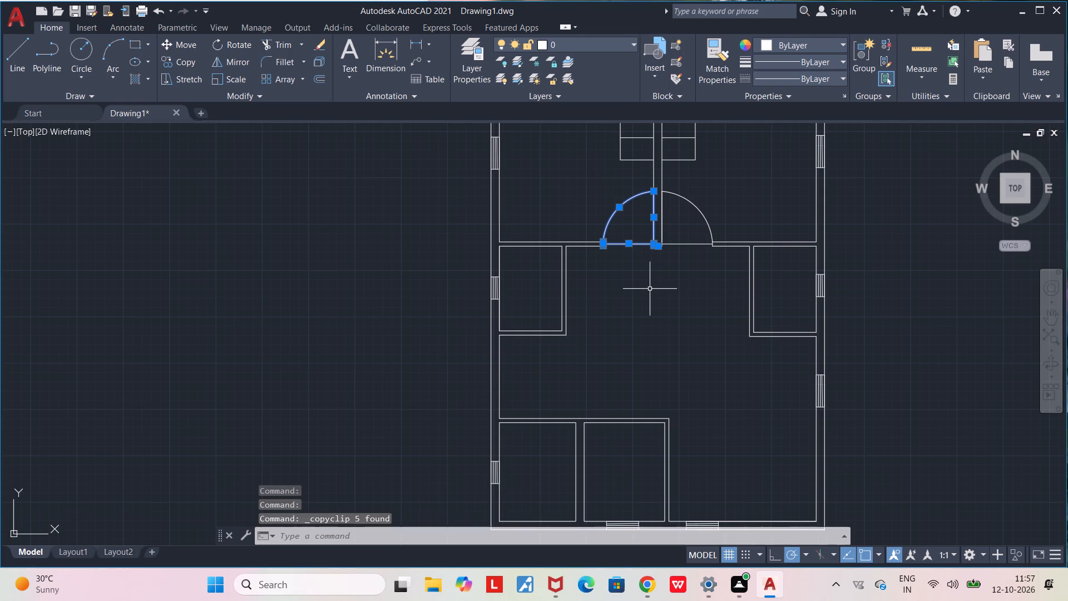
# Paste the copied door swing at the lower-right corner of the plan, opening into the large room from the bottom wall.
pyautogui.scroll(-3, 650, 289)
pyautogui.hotkey('ctrl', 'v')
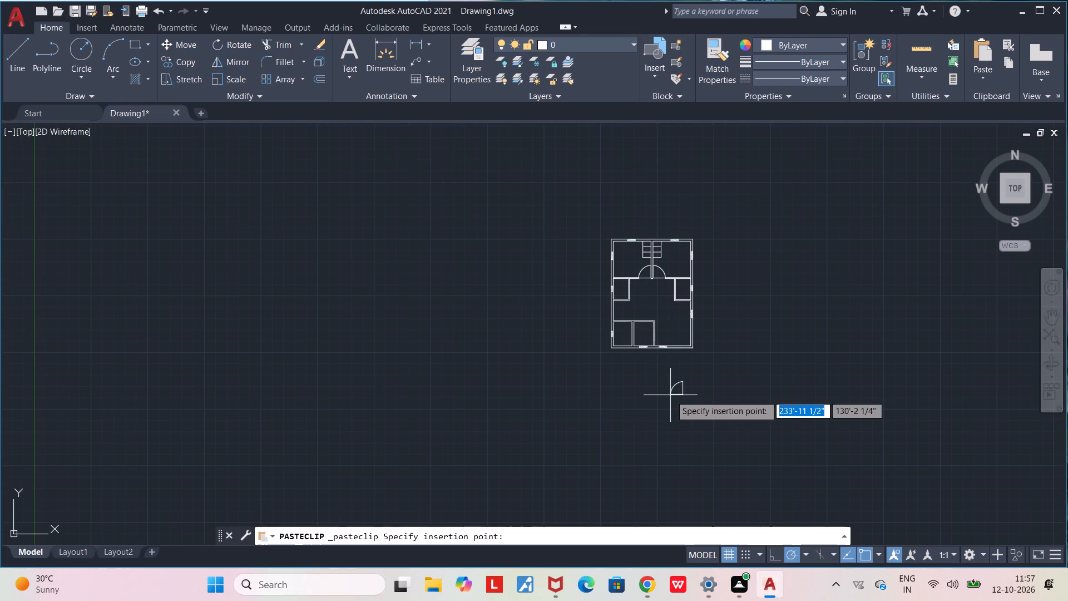
pyautogui.scroll(3, 670, 379)
pyautogui.moveTo(683, 343); pyautogui.dragTo(468, 453, button='middle')
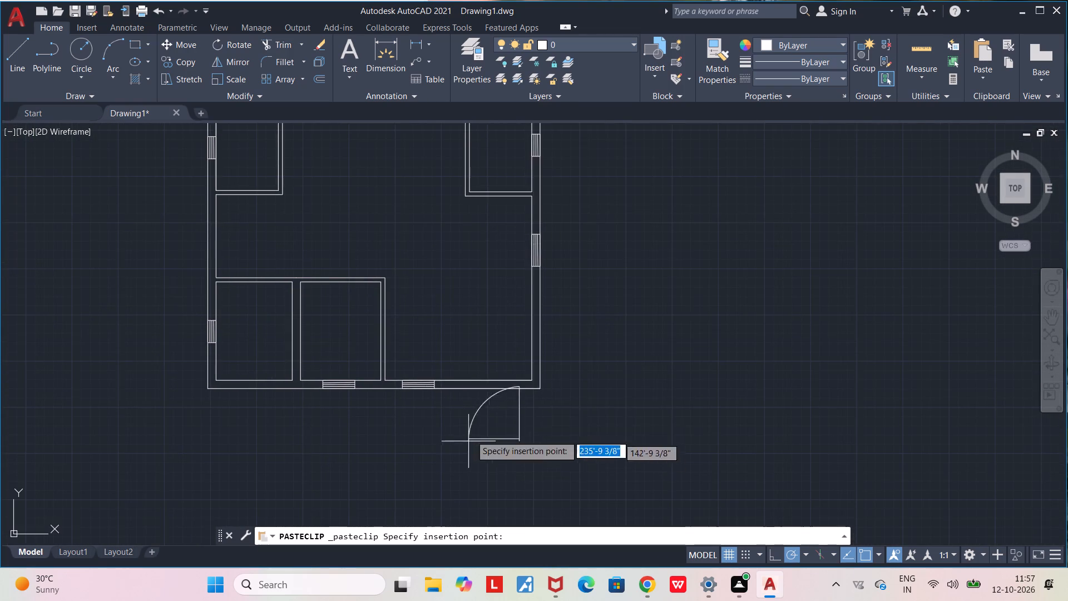
pyautogui.scroll(3, 484, 388)
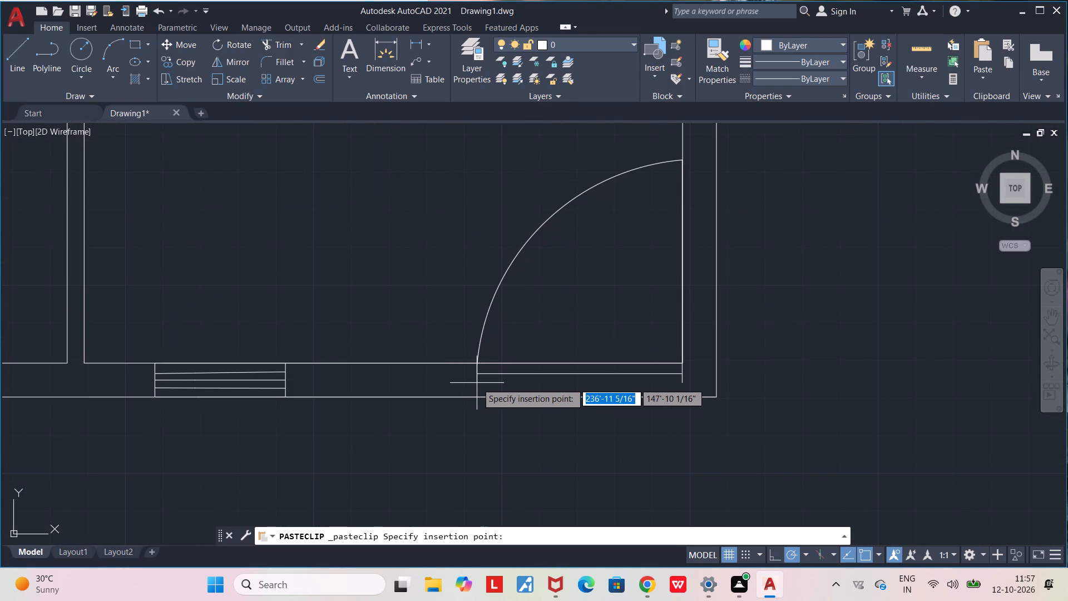
pyautogui.click(477, 383)
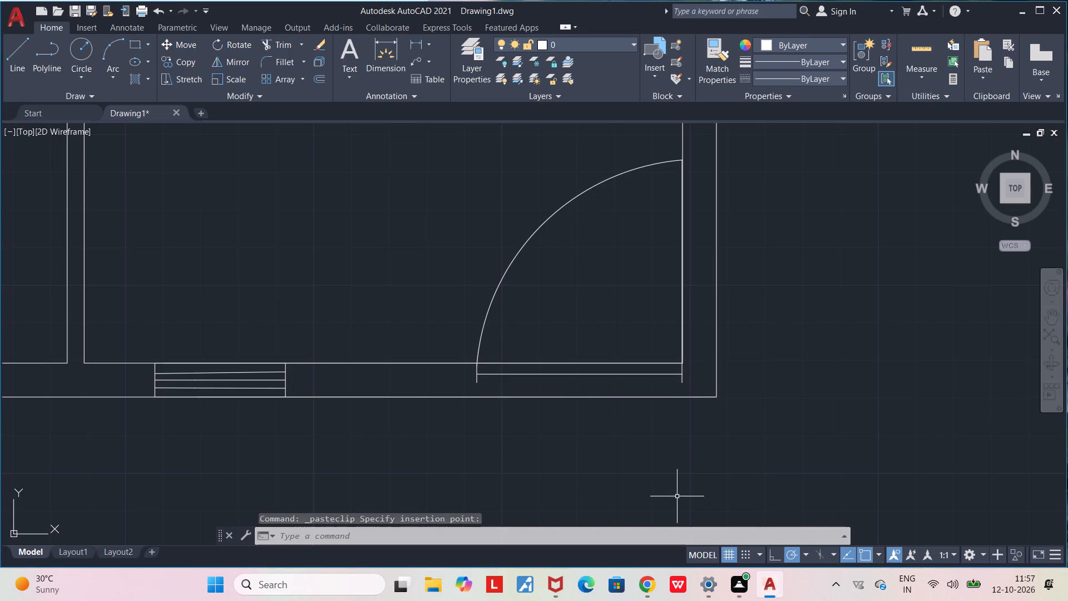
pyautogui.press('Escape')
pyautogui.press('Escape')
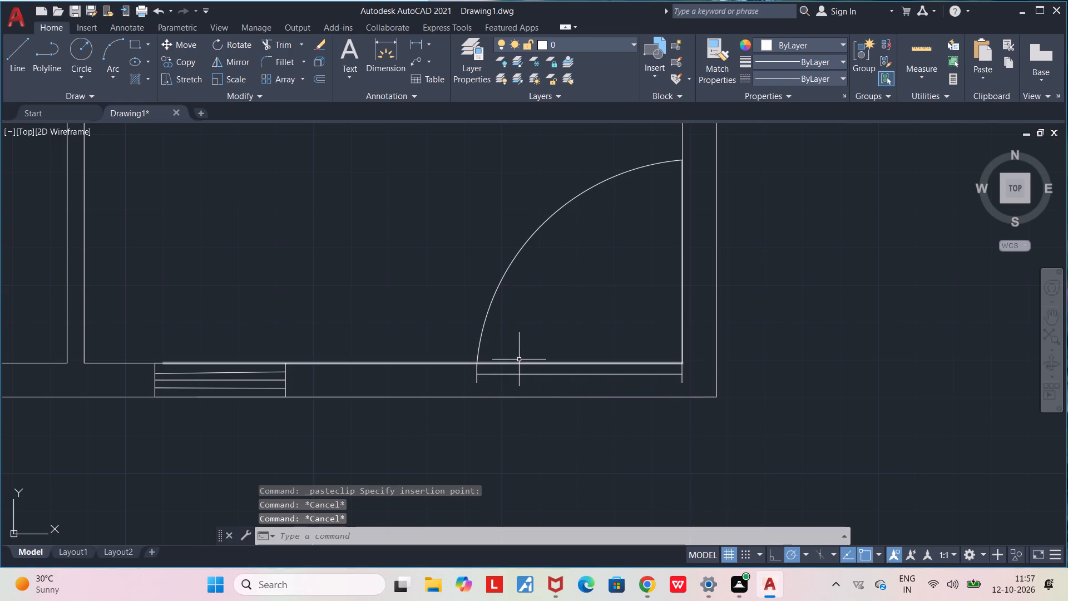
# Trim the bottom wall's inner line across the opening of the pasted door.
pyautogui.write('TR')
pyautogui.press('Return')
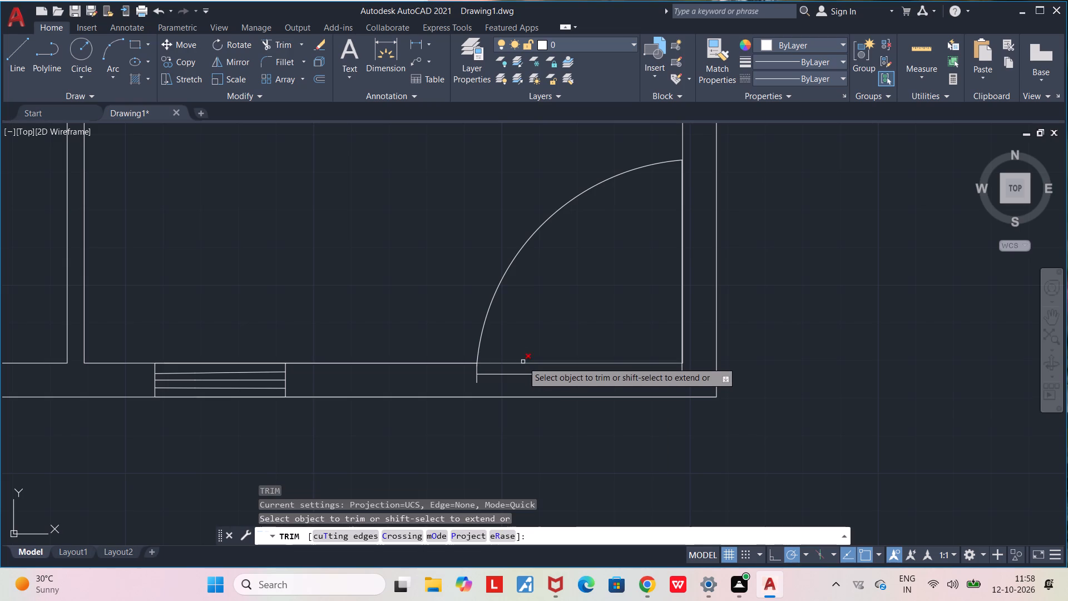
pyautogui.click(523, 362)
pyautogui.click(513, 363)
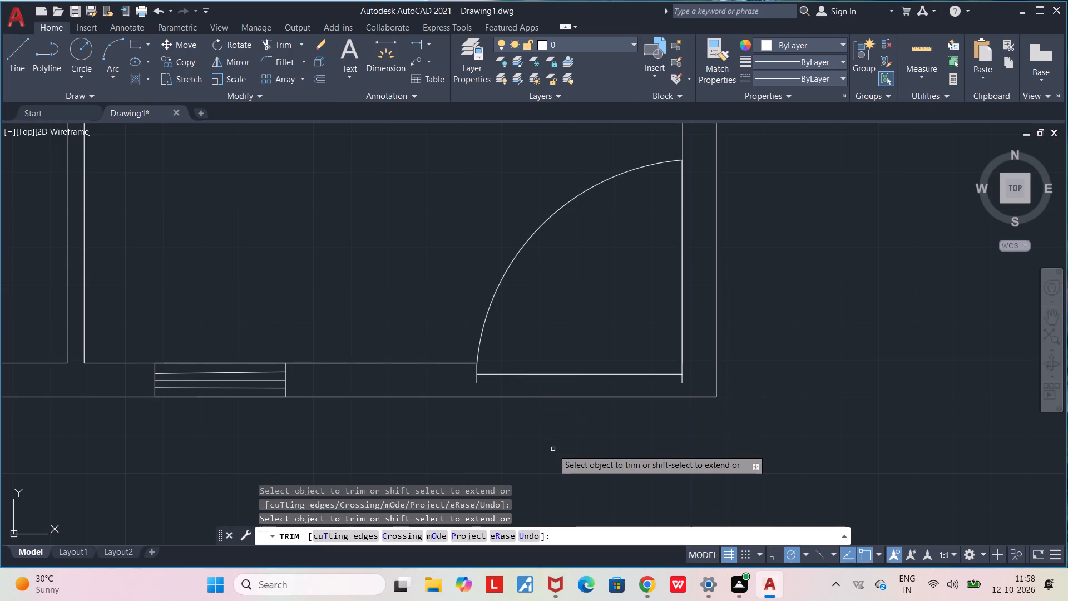
# Trim the two short line ends projecting below the pasted door's threshold line.
pyautogui.scroll(4, 640, 420)
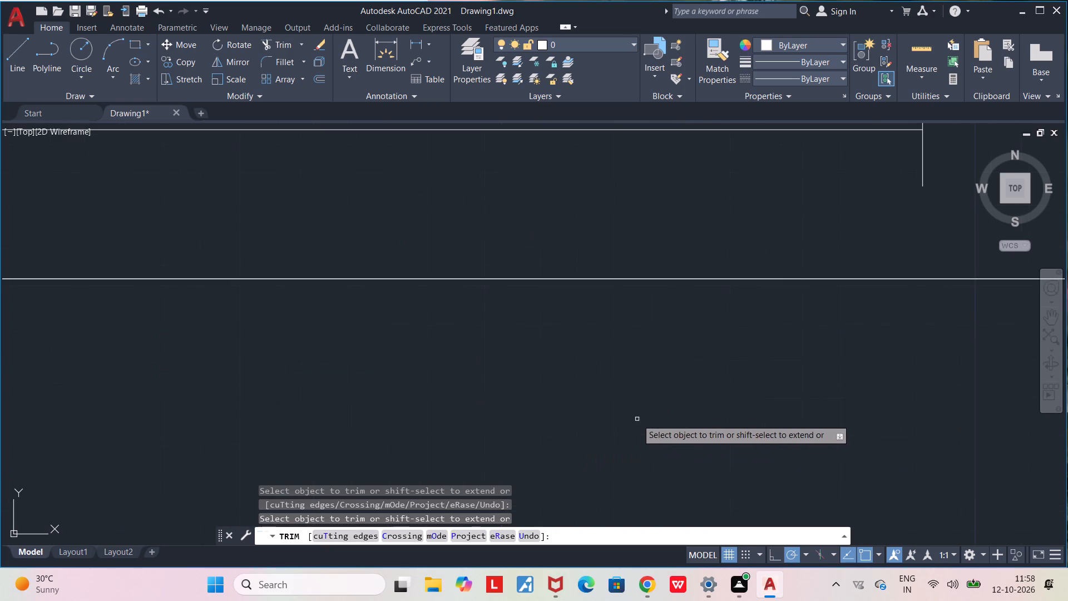
pyautogui.moveTo(783, 284); pyautogui.dragTo(683, 513, button='middle')
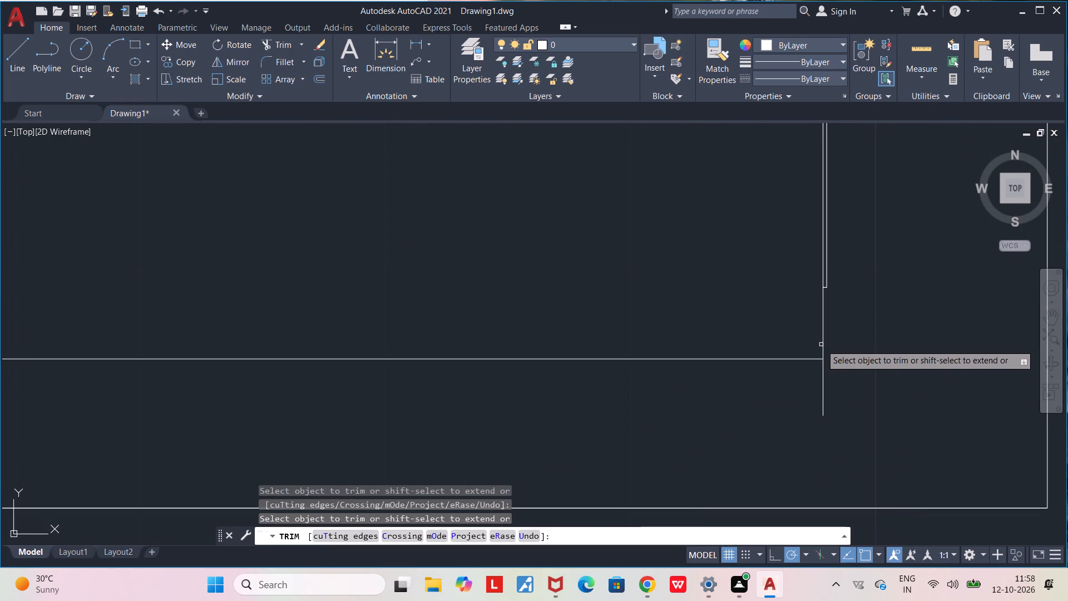
pyautogui.scroll(-1, 821, 344)
pyautogui.moveTo(840, 338); pyautogui.dragTo(642, 453, button='middle')
pyautogui.scroll(-3, 642, 453)
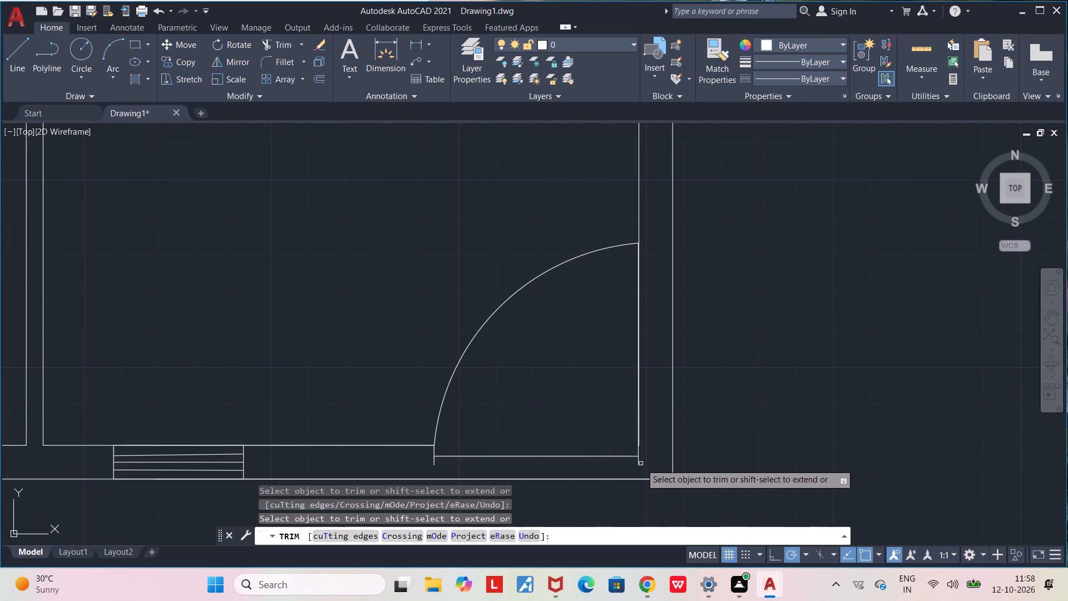
pyautogui.click(638, 464)
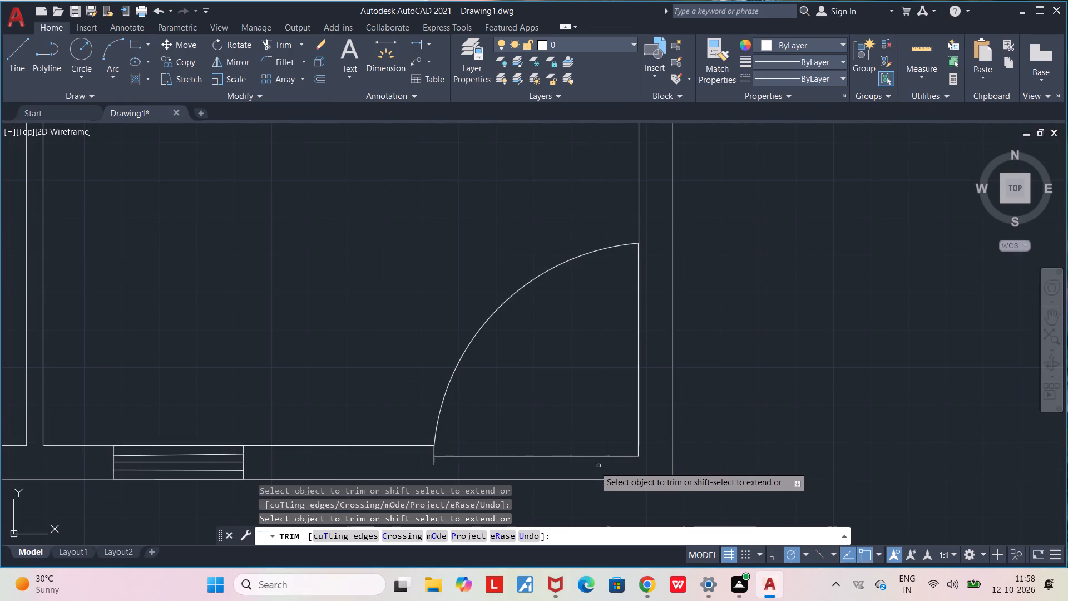
pyautogui.click(434, 465)
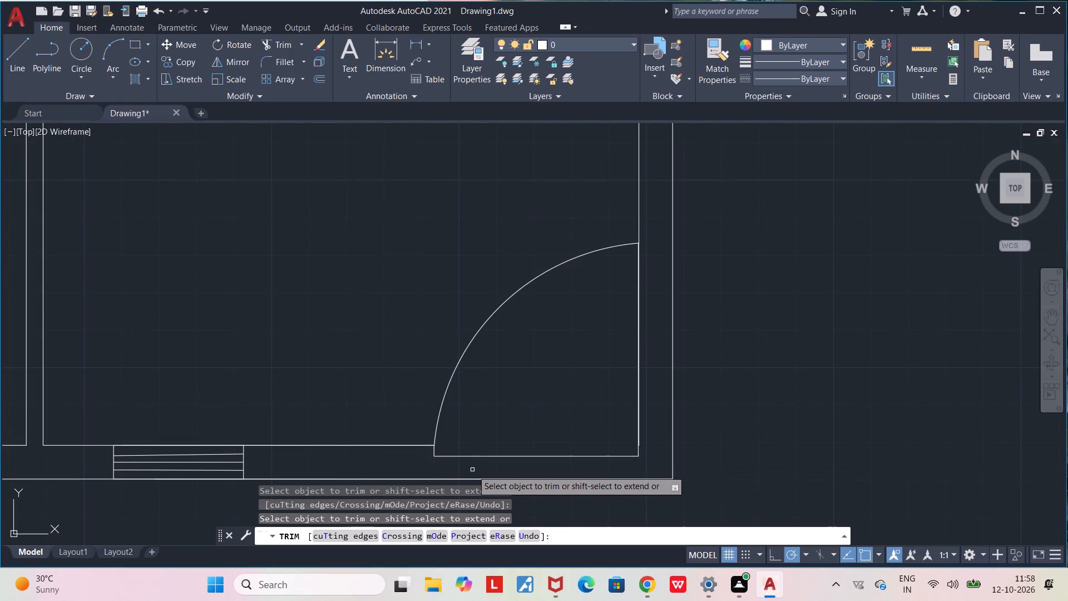
pyautogui.press('Escape')
pyautogui.press('Escape')
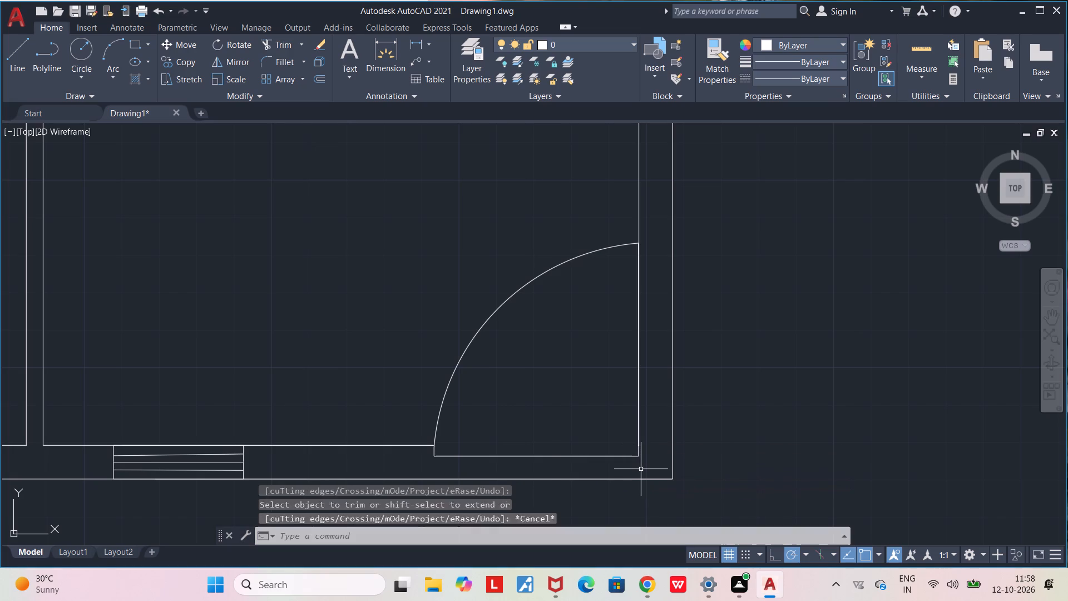
# Move the lower-right door swing slightly sideways so its hinge side meets the inner line of the right outer wall.
pyautogui.click(400, 224)
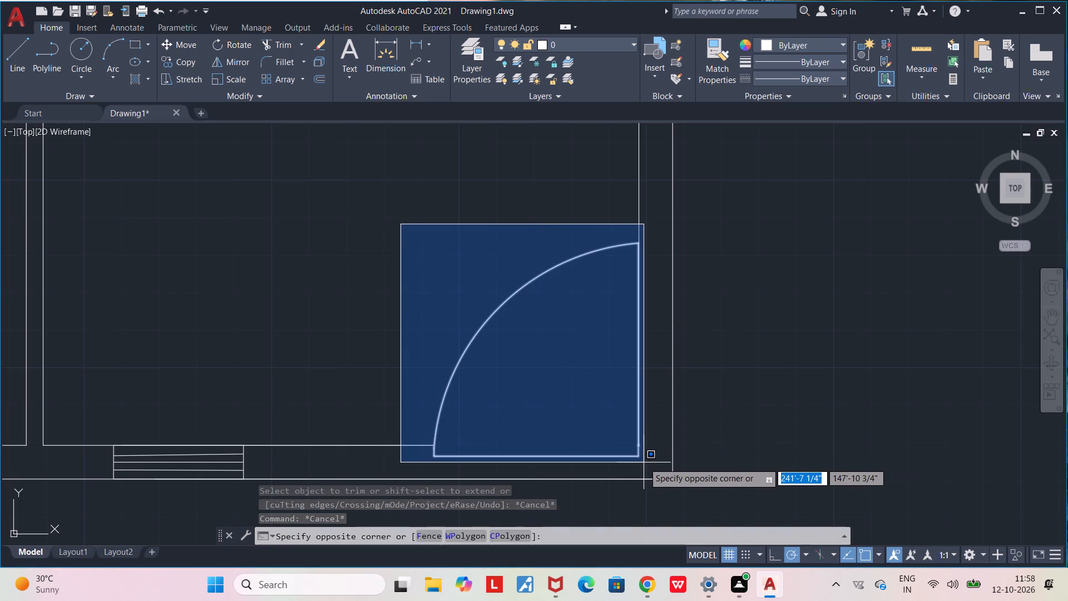
pyautogui.click(644, 464)
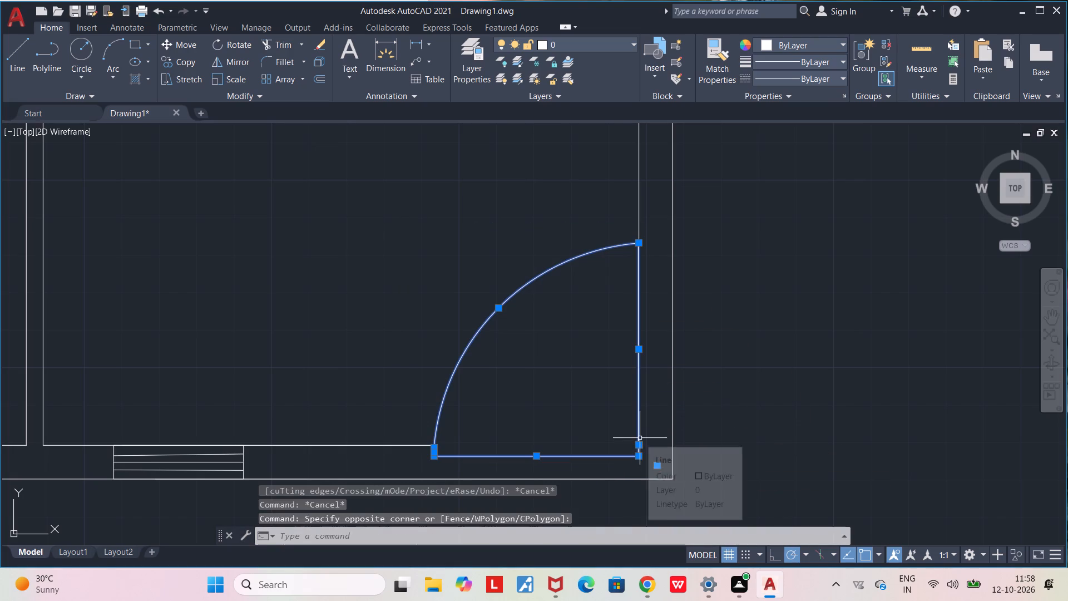
pyautogui.press('m')
pyautogui.press('Return')
pyautogui.scroll(4, 633, 435)
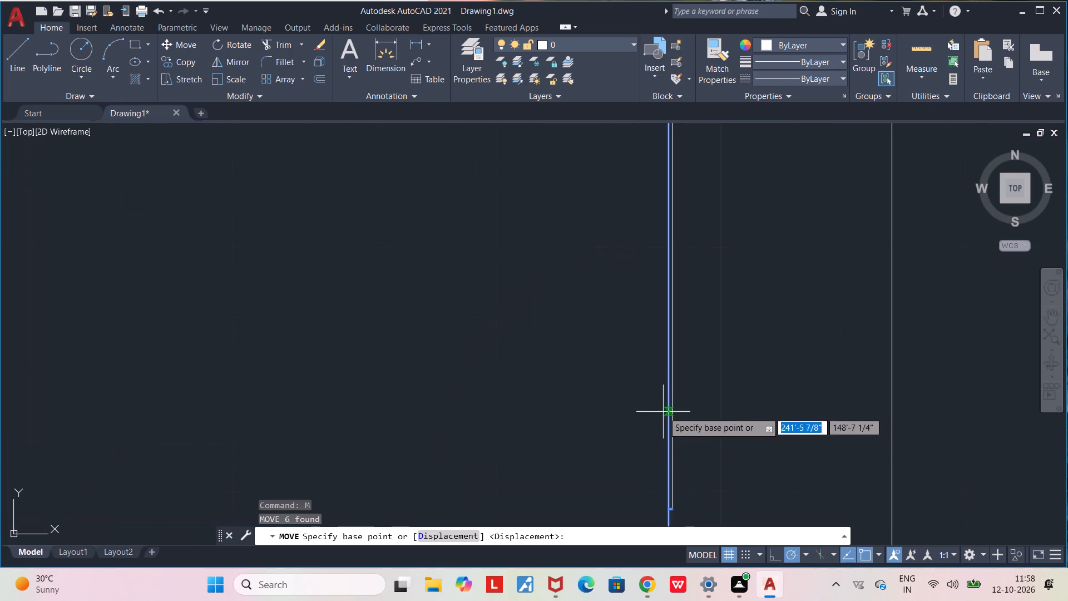
pyautogui.moveTo(650, 403); pyautogui.dragTo(492, 332, button='middle')
pyautogui.scroll(3, 530, 474)
pyautogui.scroll(1, 482, 357)
pyautogui.moveTo(478, 371); pyautogui.dragTo(452, 455, button='middle')
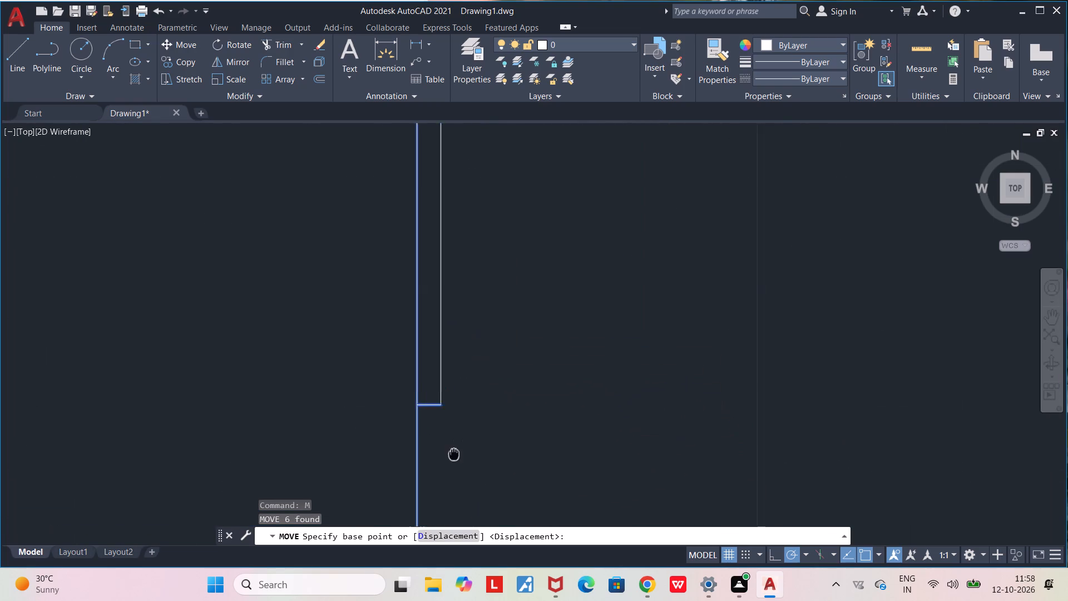
pyautogui.moveTo(452, 455); pyautogui.dragTo(447, 460, button='middle')
pyautogui.click(412, 410)
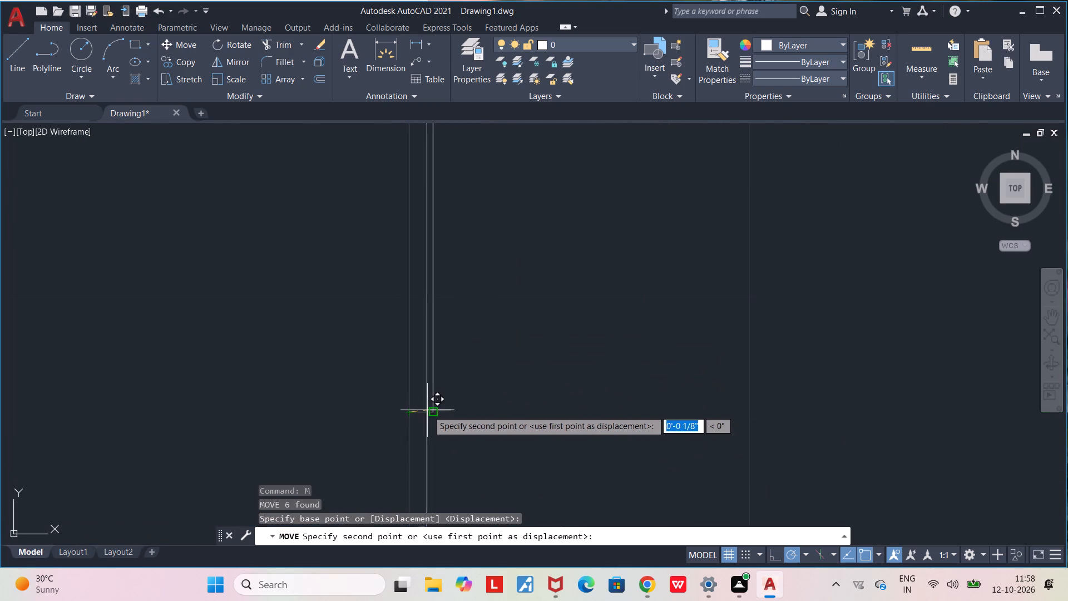
pyautogui.click(432, 411)
pyautogui.scroll(-4, 492, 410)
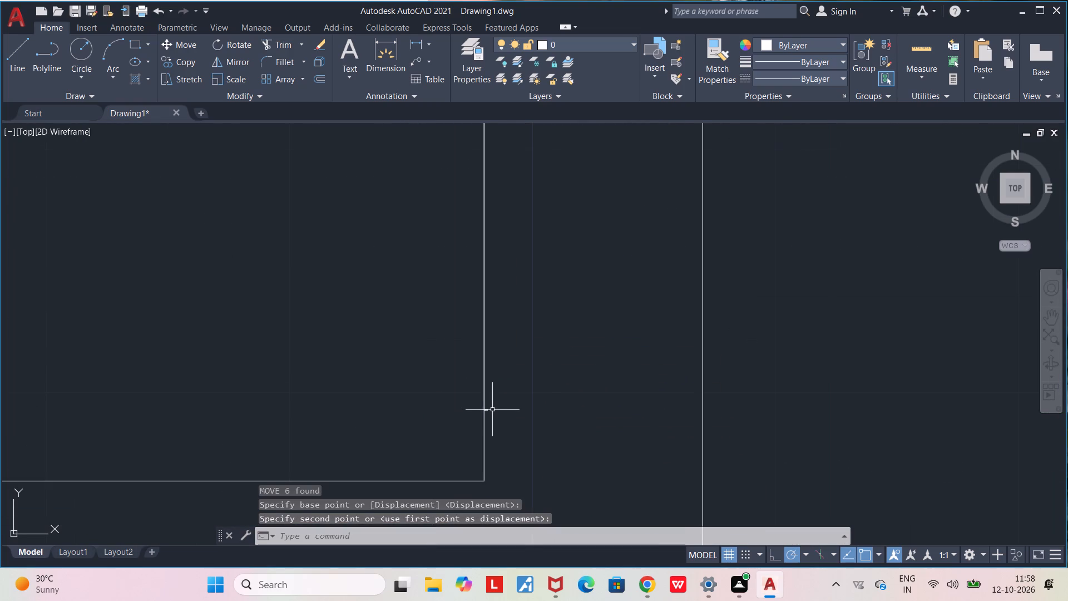
pyautogui.press('Escape')
pyautogui.press('Escape')
# Trim the tiny horizontal stub projecting from the door's hinge side into the right outer wall.
pyautogui.scroll(5, 489, 415)
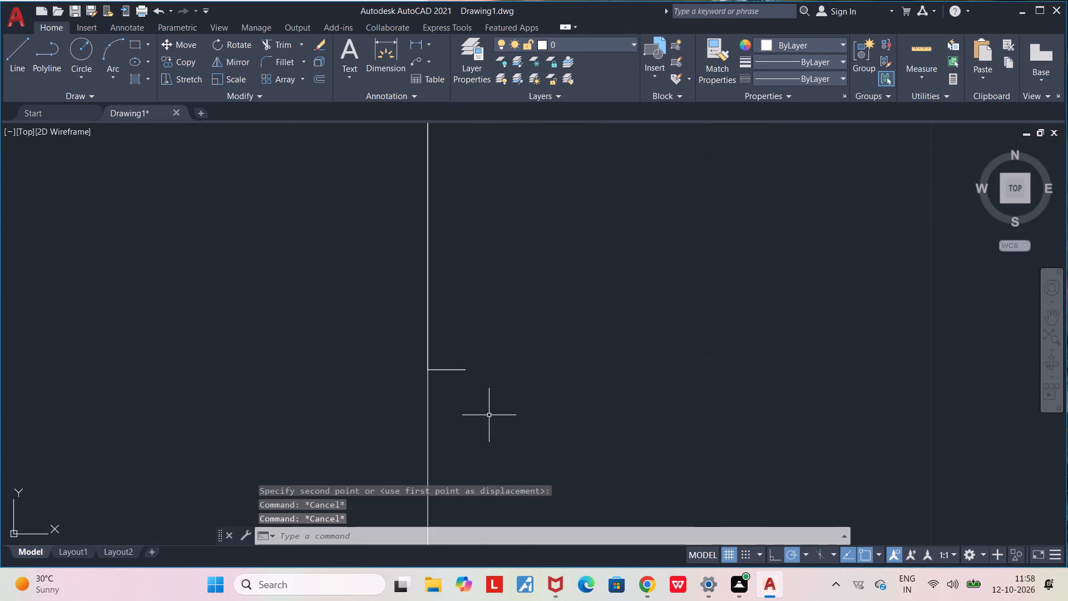
pyautogui.write('TR')
pyautogui.press('Return')
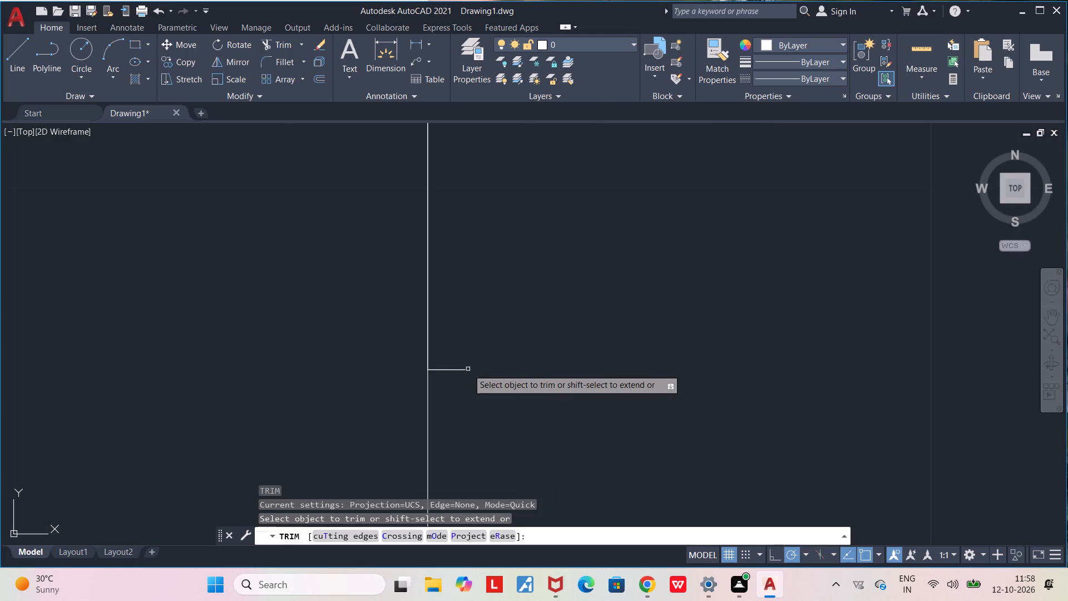
pyautogui.click(460, 371)
pyautogui.scroll(-3, 505, 407)
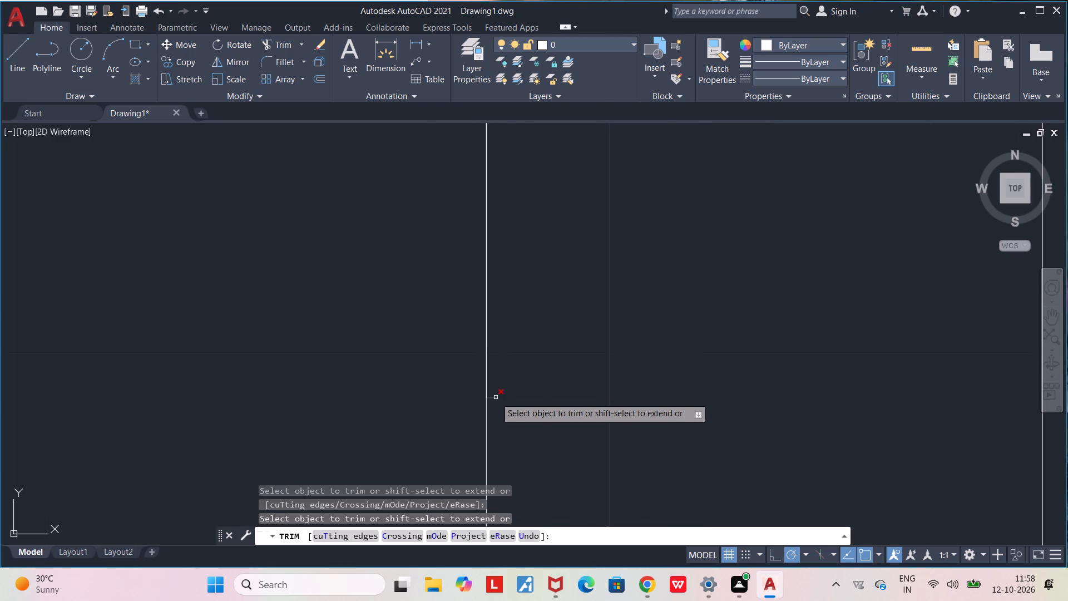
pyautogui.click(496, 397)
pyautogui.scroll(-7, 540, 400)
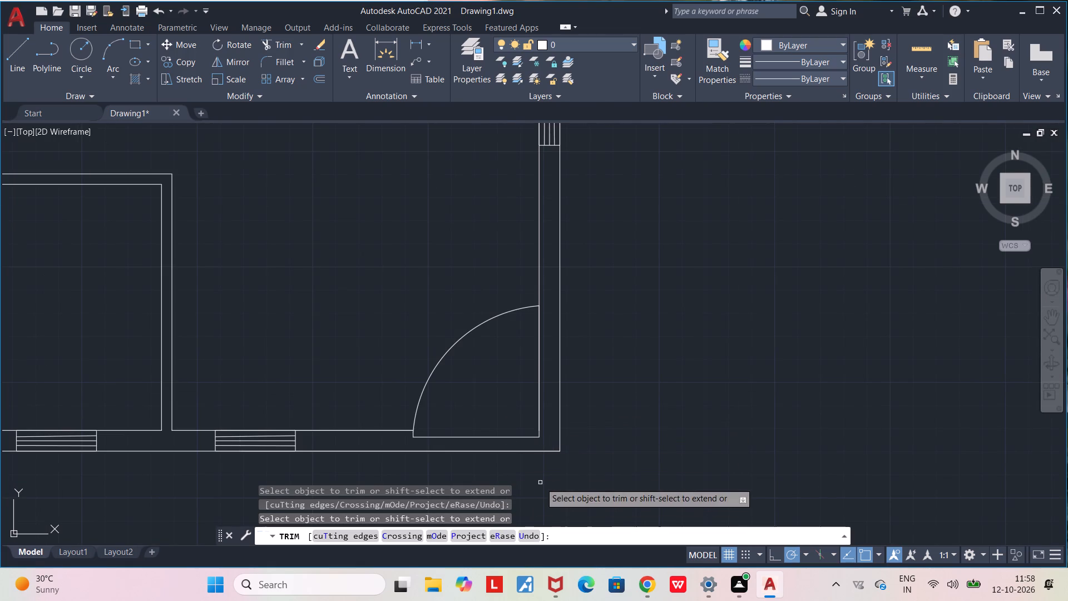
pyautogui.press('Escape')
pyautogui.press('Escape')
# Draw a vertical jamb line from the threshold's hinge-side end down to the bottom wall's outer line, about 6" long.
pyautogui.scroll(8, 538, 427)
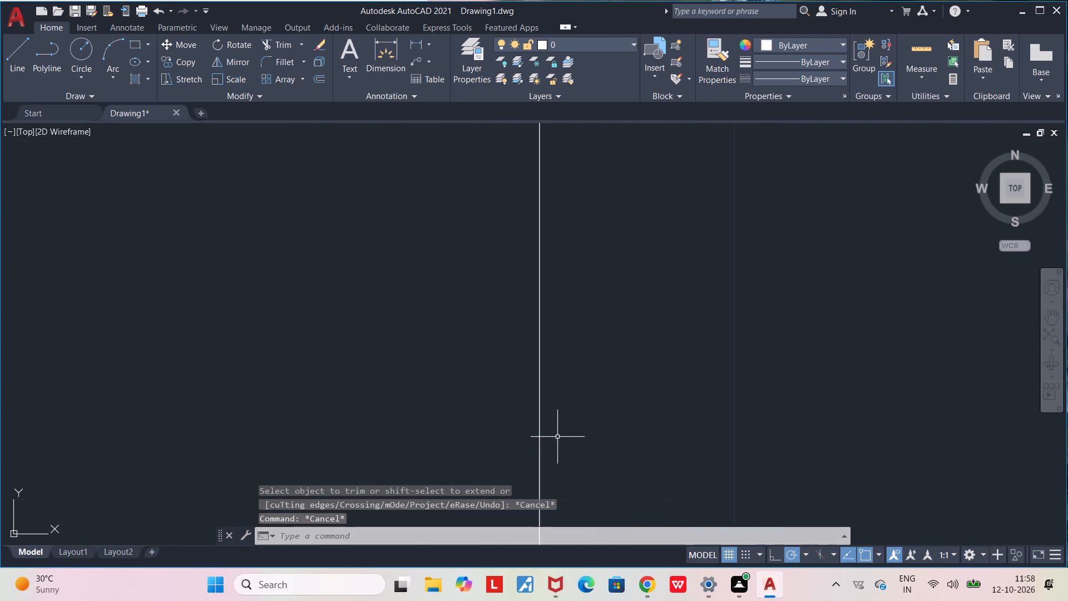
pyautogui.moveTo(553, 449); pyautogui.dragTo(571, 262, button='middle')
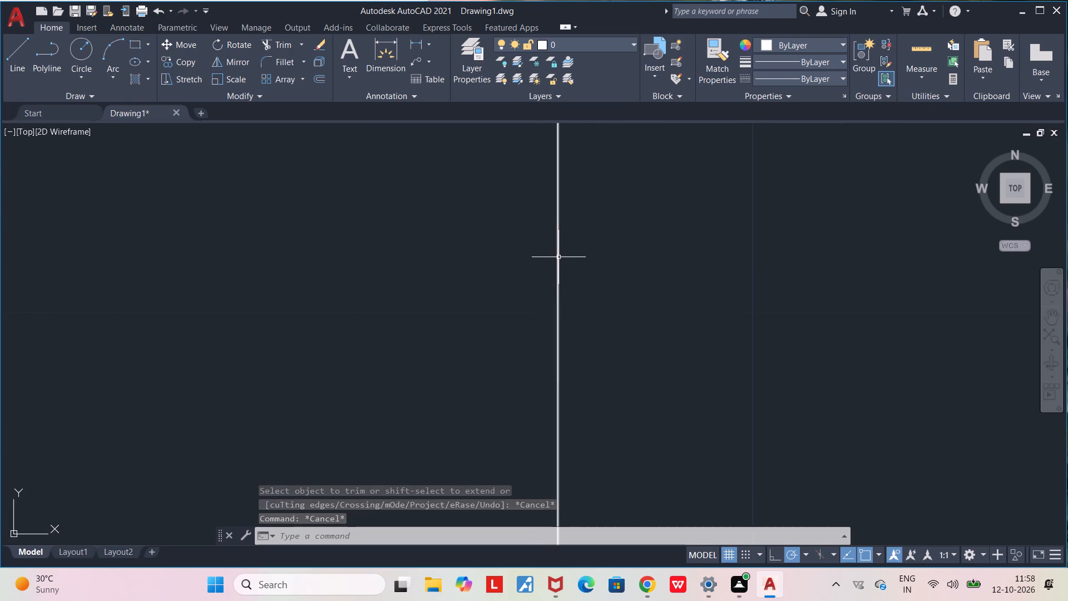
pyautogui.scroll(-5, 615, 348)
pyautogui.moveTo(625, 387); pyautogui.dragTo(631, 339, button='middle')
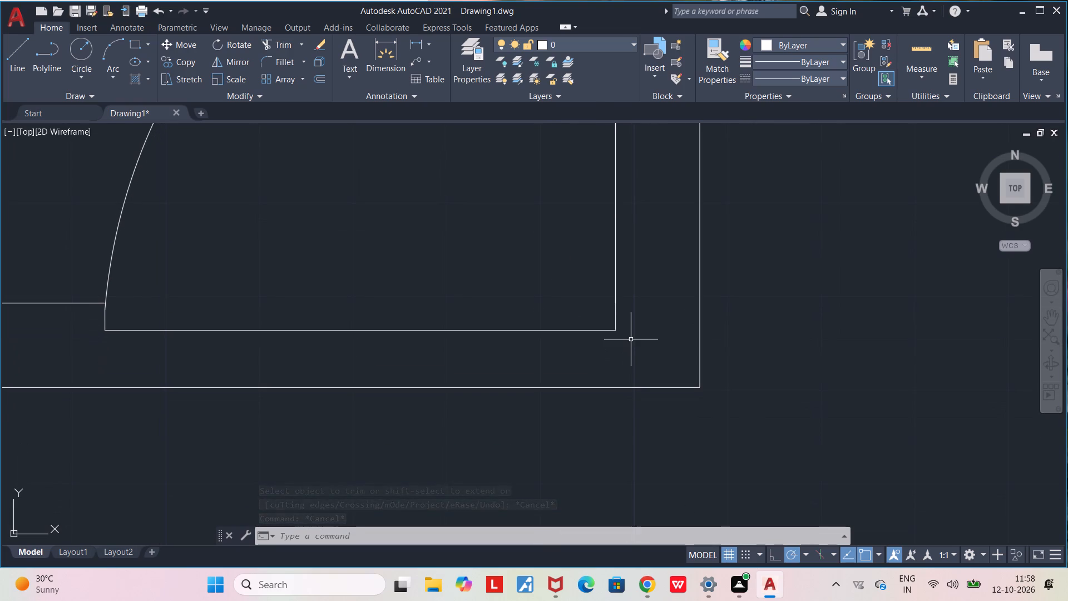
pyautogui.press('l')
pyautogui.press('Return')
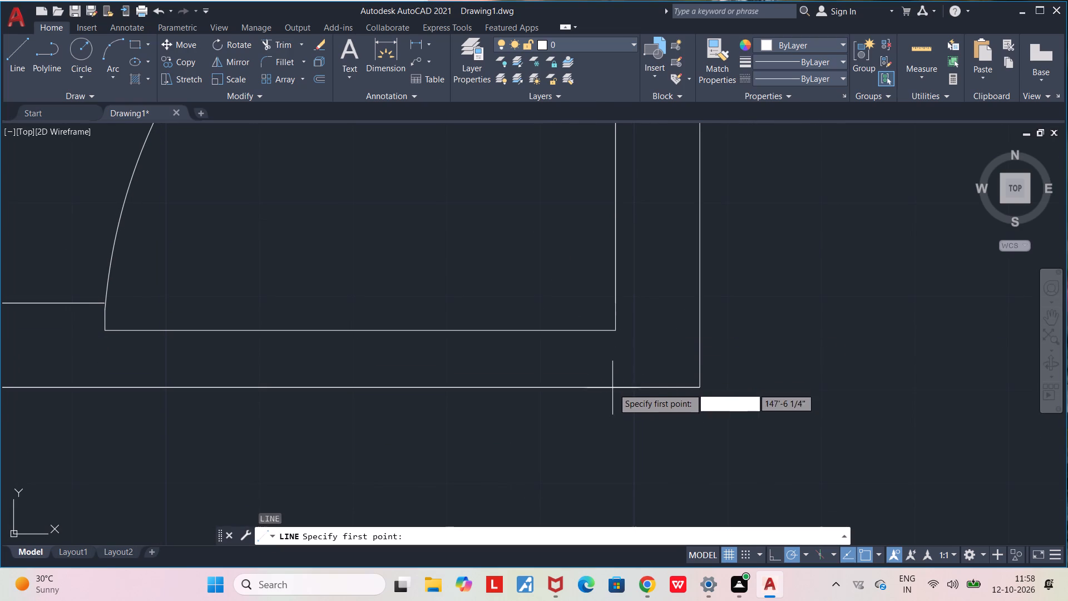
pyautogui.click(616, 331)
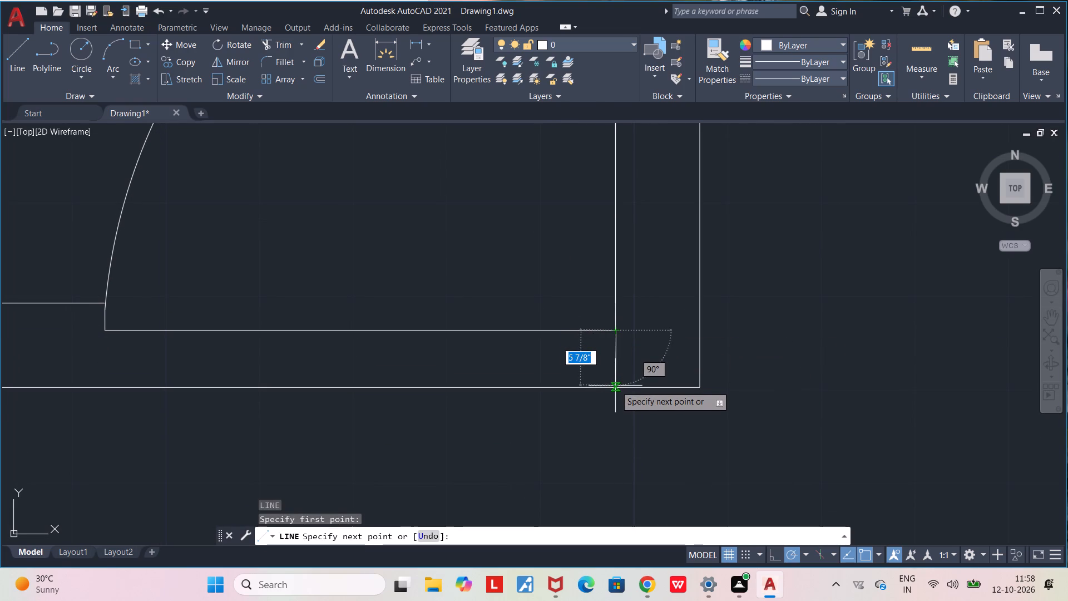
pyautogui.click(615, 389)
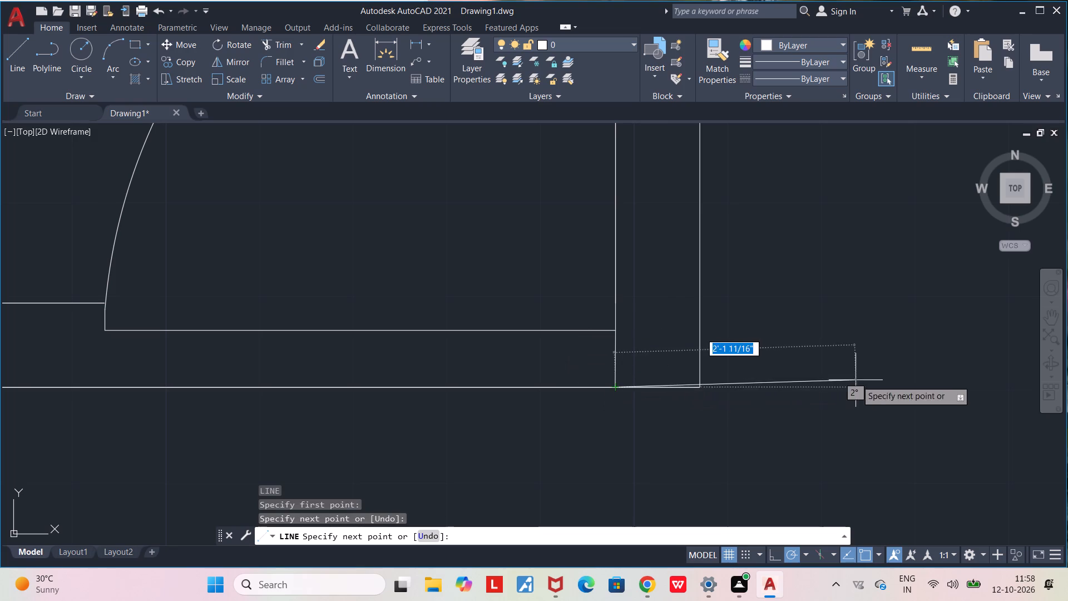
pyautogui.press('Escape')
# Draw a vertical jamb line about 6 3/16" long from the threshold's other end down to the bottom wall's outer line.
pyautogui.scroll(-3, 516, 382)
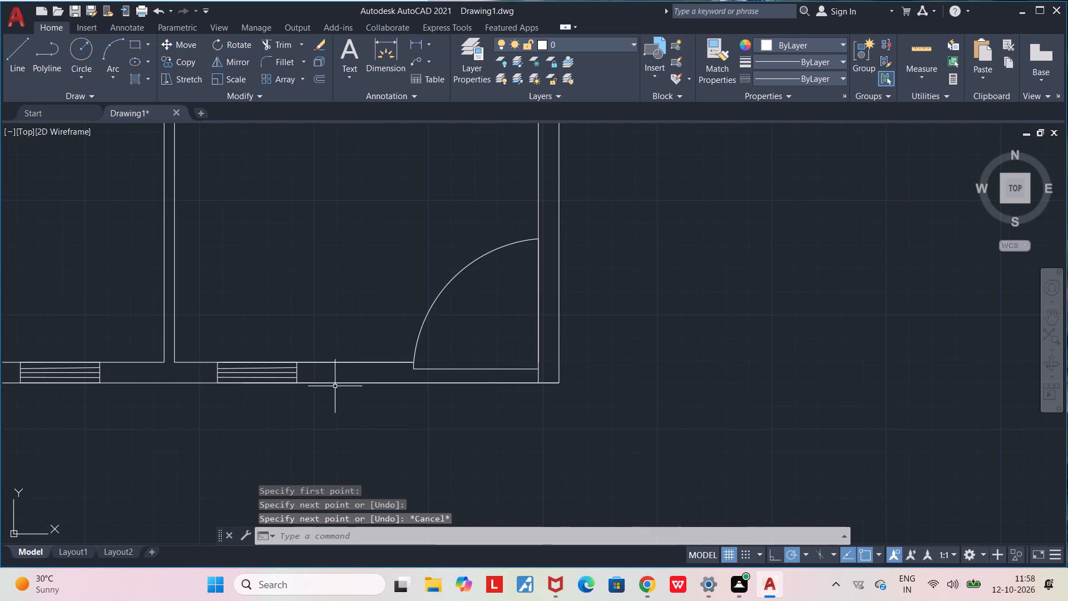
pyautogui.scroll(5, 398, 376)
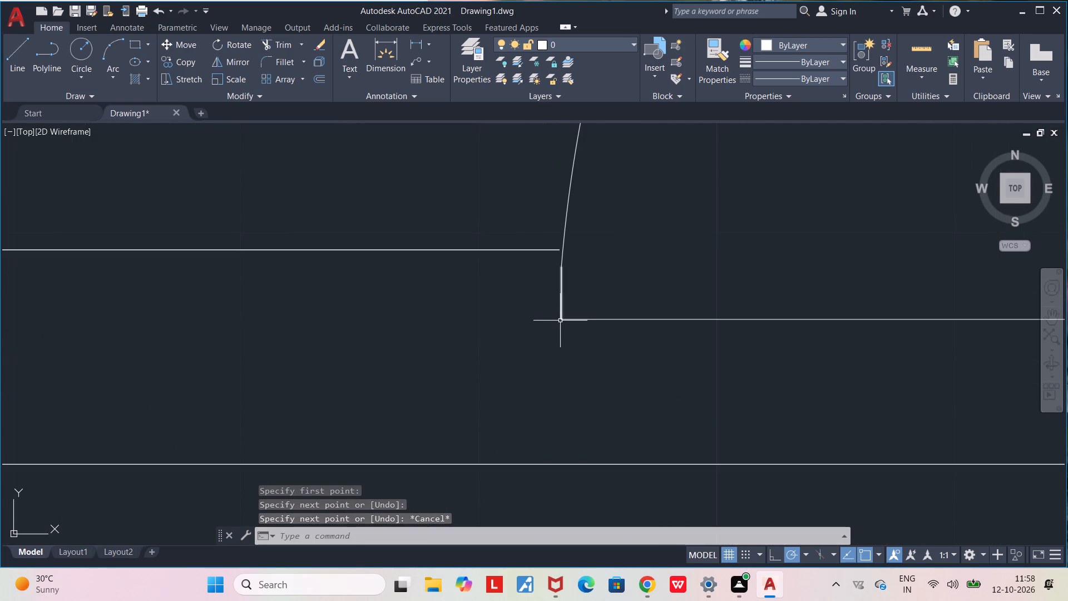
pyautogui.press('l')
pyautogui.press('Return')
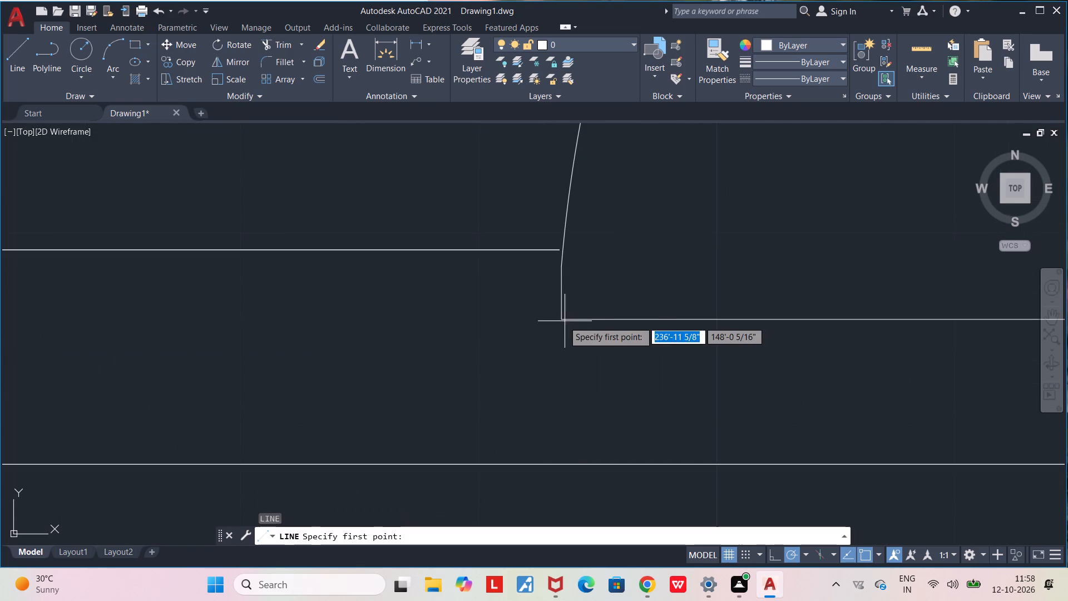
pyautogui.click(561, 320)
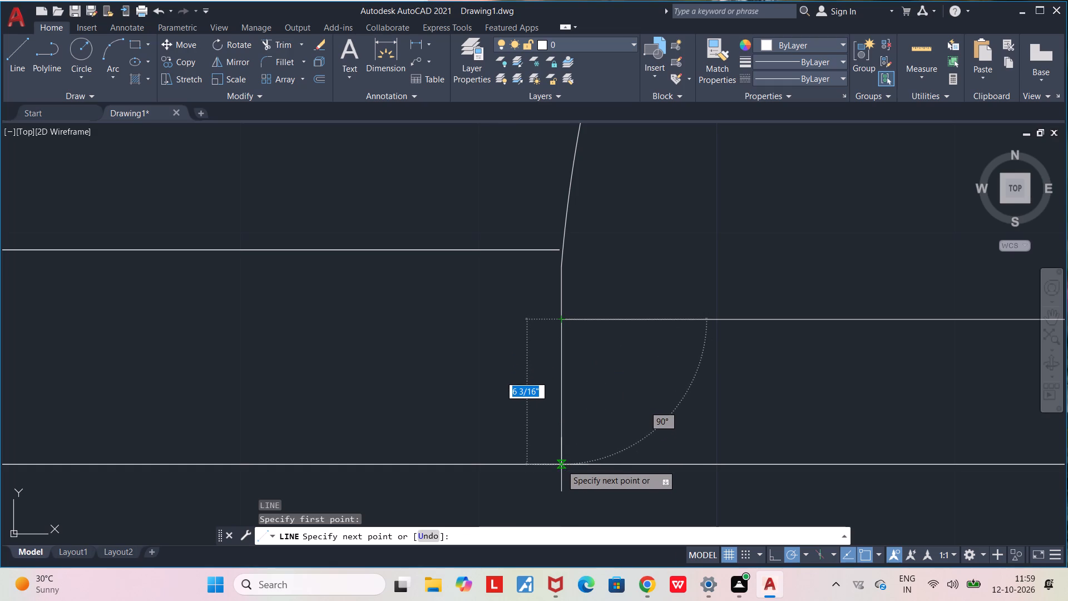
pyautogui.click(561, 464)
pyautogui.press('Escape')
pyautogui.press('Escape')
# Trim the bottom wall's outer line between the two door jambs to open the doorway.
pyautogui.scroll(-3, 678, 465)
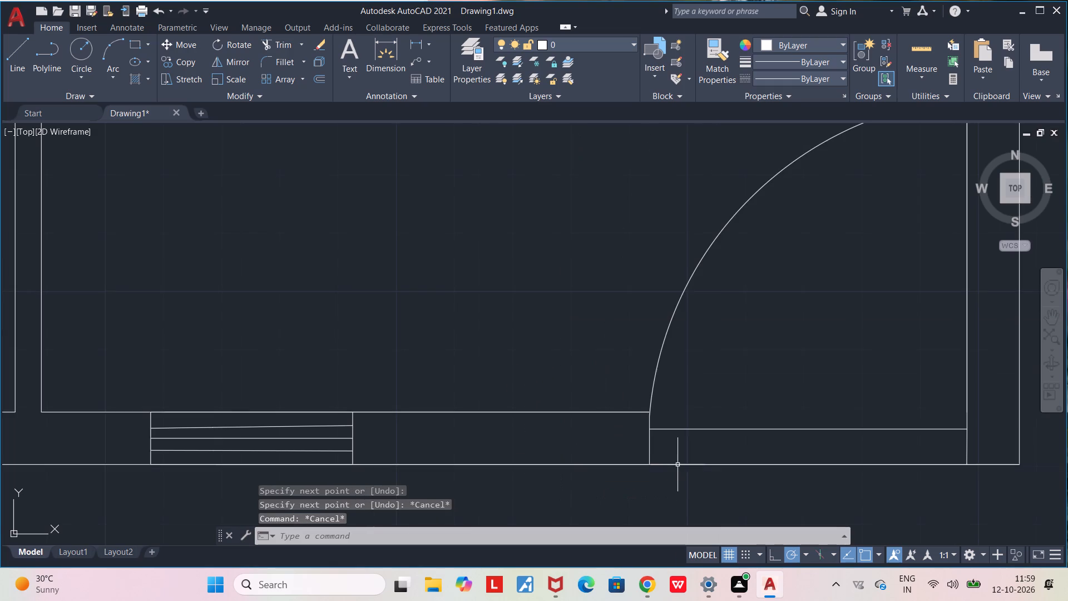
pyautogui.moveTo(688, 436); pyautogui.dragTo(478, 407, button='middle')
pyautogui.scroll(-3, 478, 407)
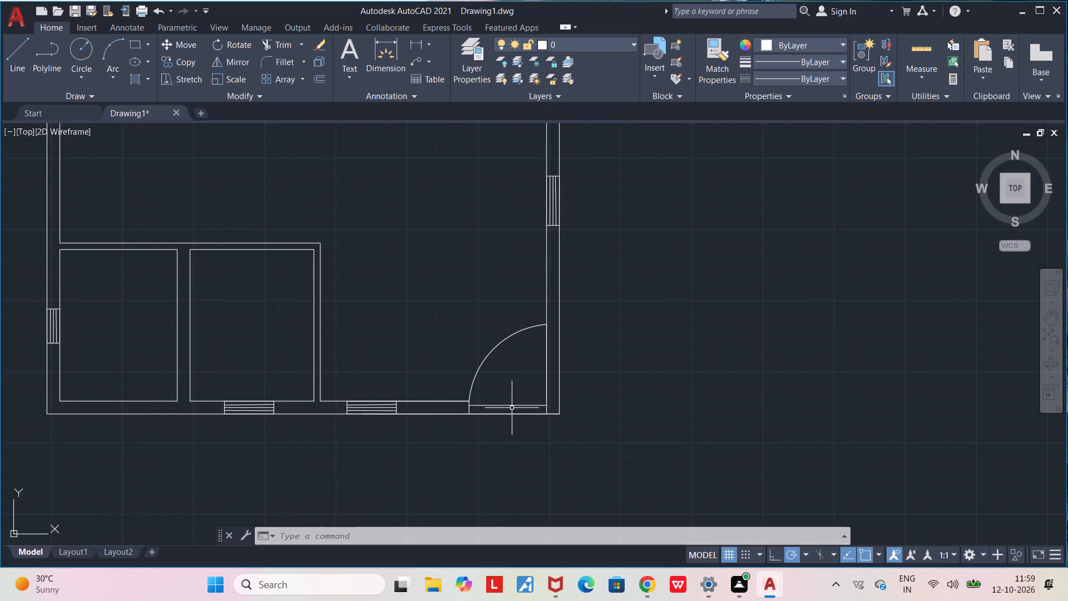
pyautogui.scroll(2, 508, 423)
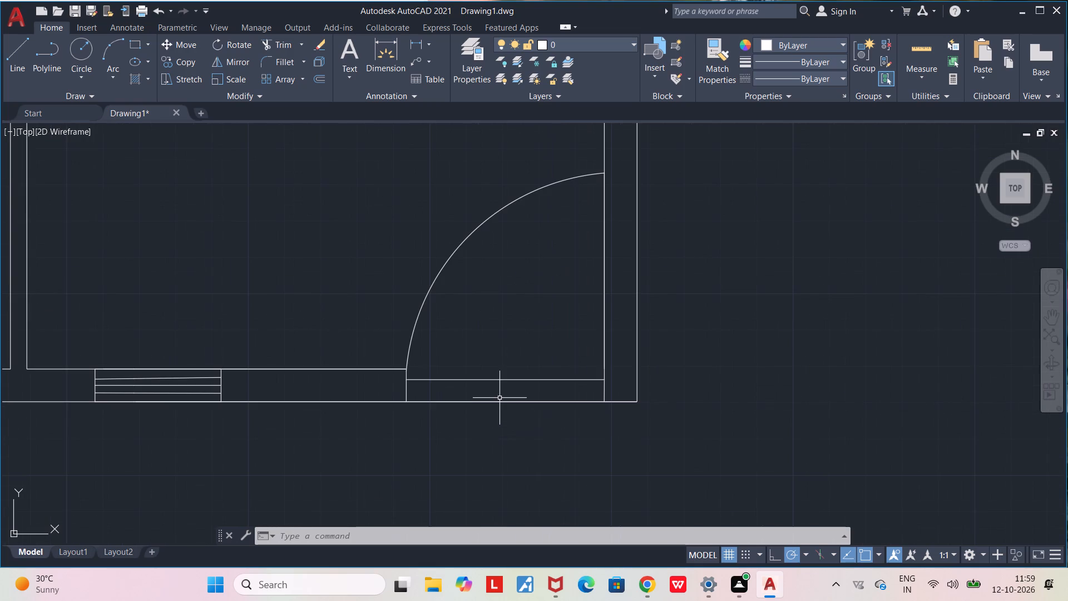
pyautogui.write('TR')
pyautogui.press('Return')
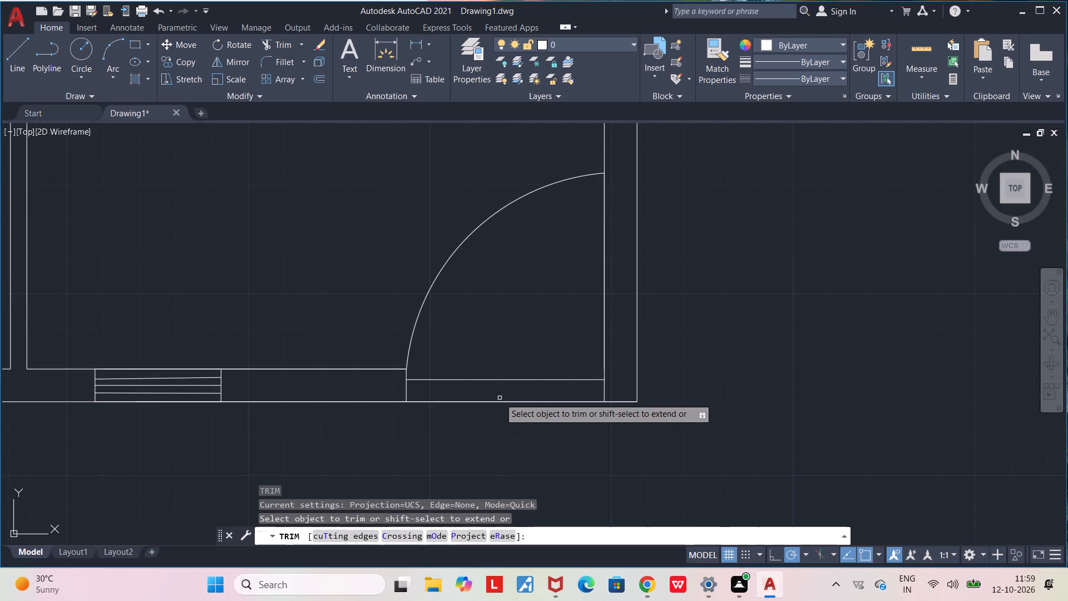
pyautogui.click(500, 401)
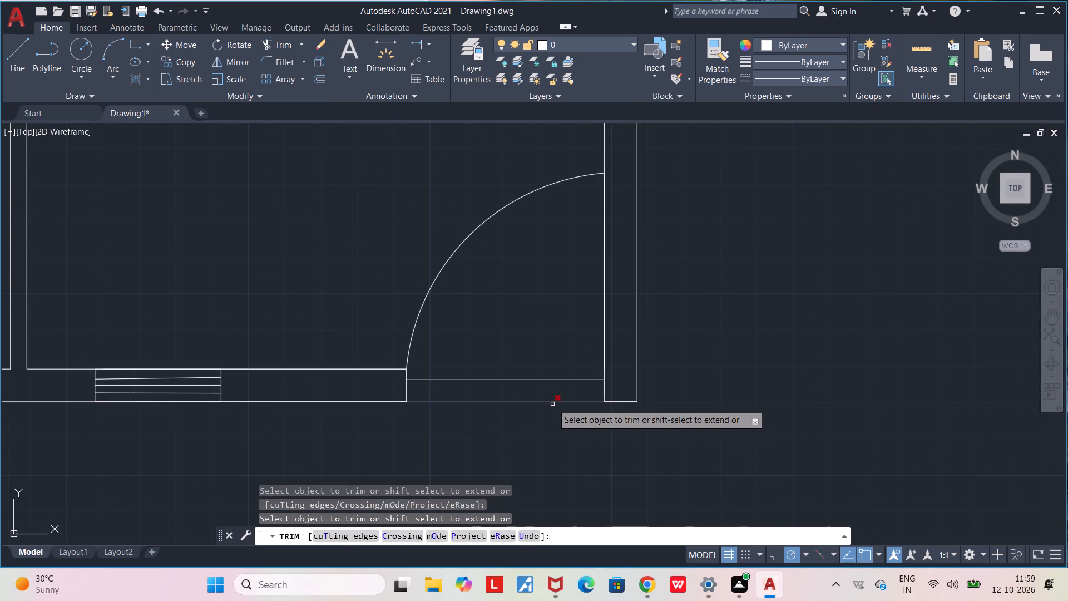
pyautogui.click(552, 404)
pyautogui.click(553, 400)
pyautogui.scroll(-1, 552, 413)
pyautogui.press('Escape')
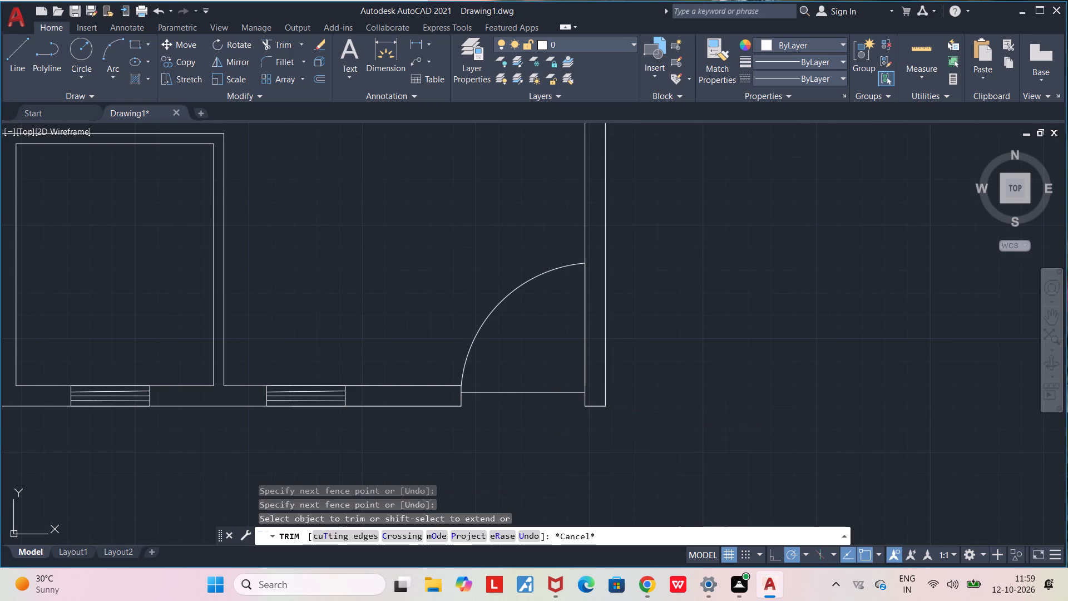
pyautogui.press('Escape')
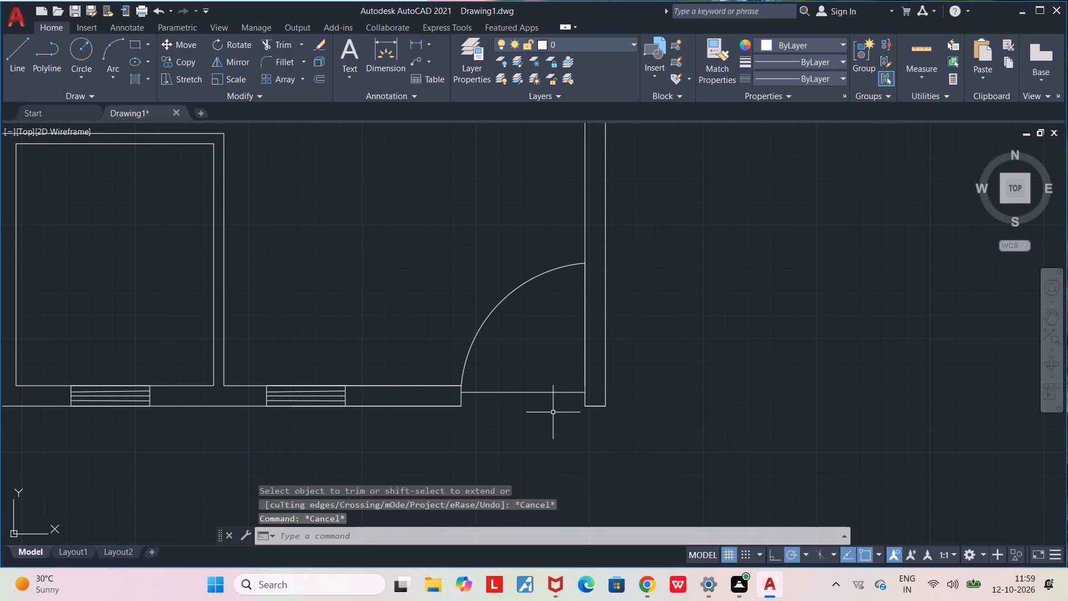
# Draw a short vertical line across the double-line top wall of the second lower compartment, between its midpoint and right corner.
pyautogui.scroll(-2, 553, 412)
pyautogui.moveTo(508, 318); pyautogui.dragTo(556, 362, button='middle')
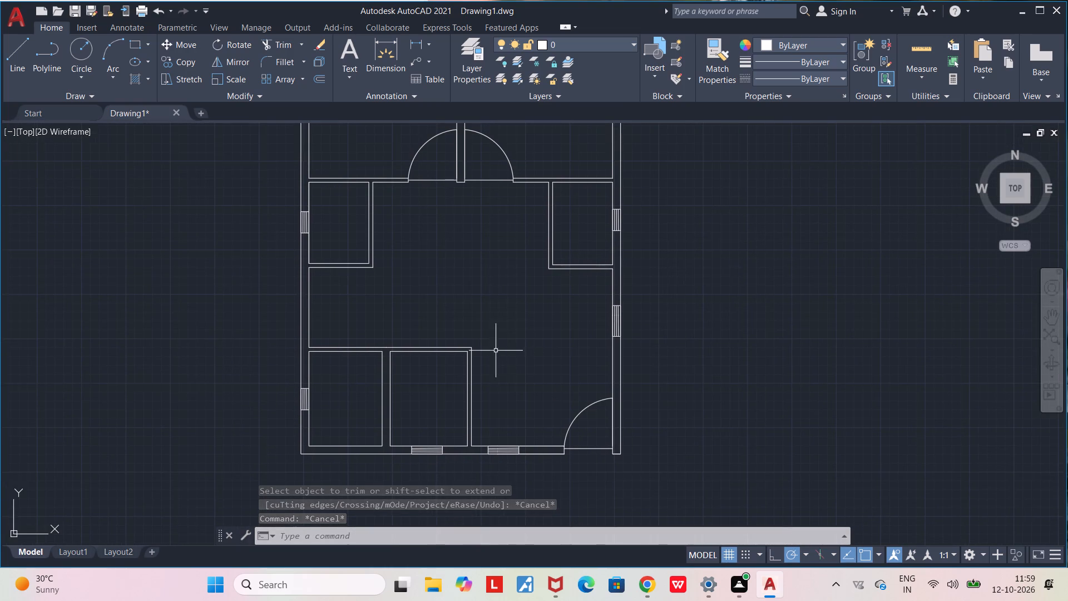
pyautogui.moveTo(509, 351); pyautogui.dragTo(659, 349, button='middle')
pyautogui.scroll(2, 533, 388)
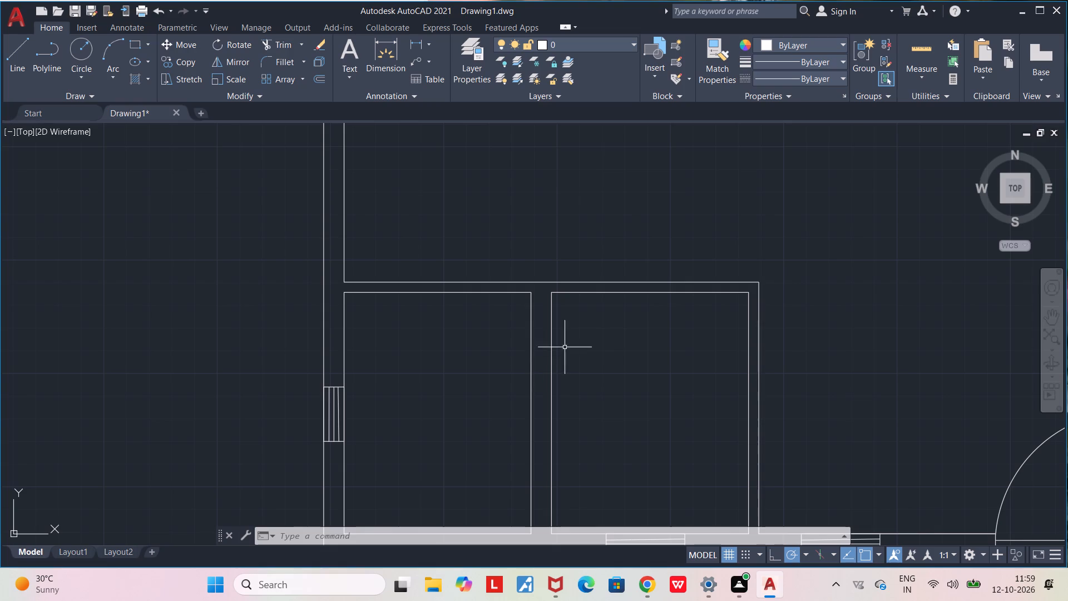
pyautogui.moveTo(671, 291); pyautogui.dragTo(499, 336, button='middle')
pyautogui.scroll(1, 504, 337)
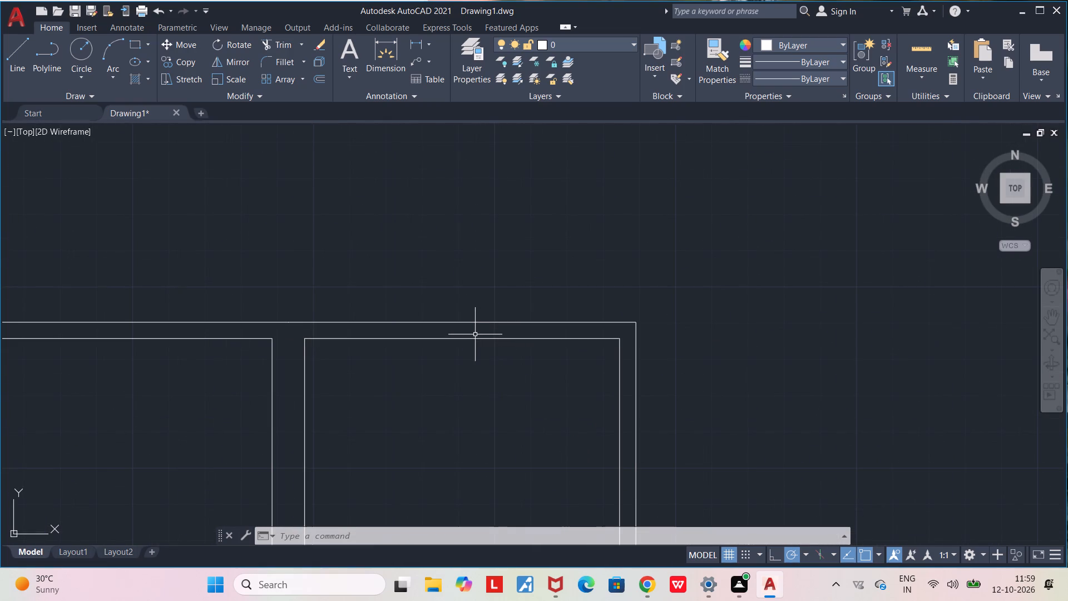
pyautogui.press('l')
pyautogui.press('Return')
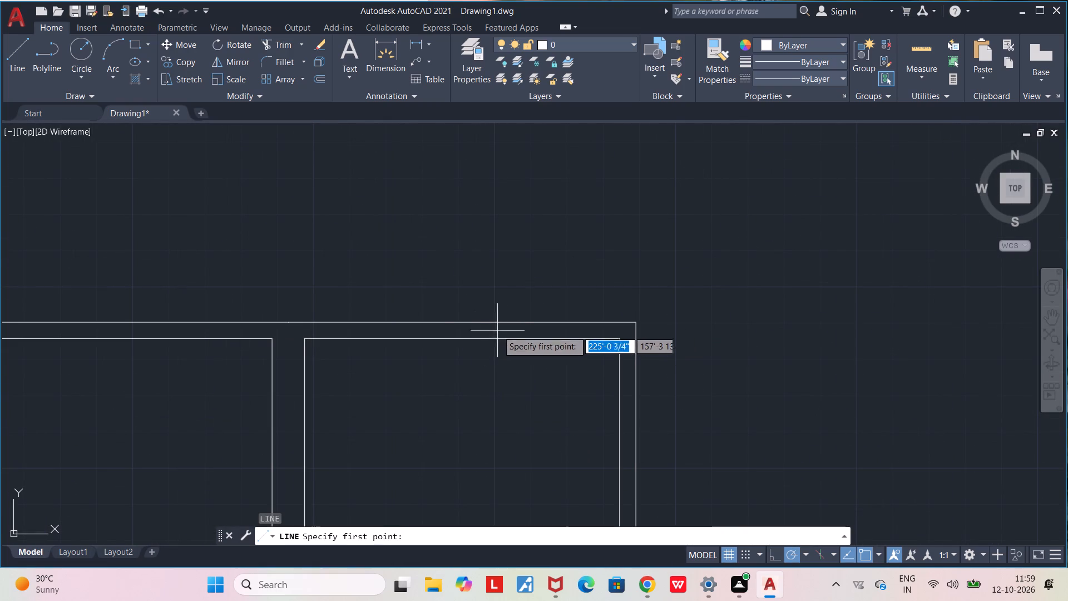
pyautogui.scroll(1, 454, 325)
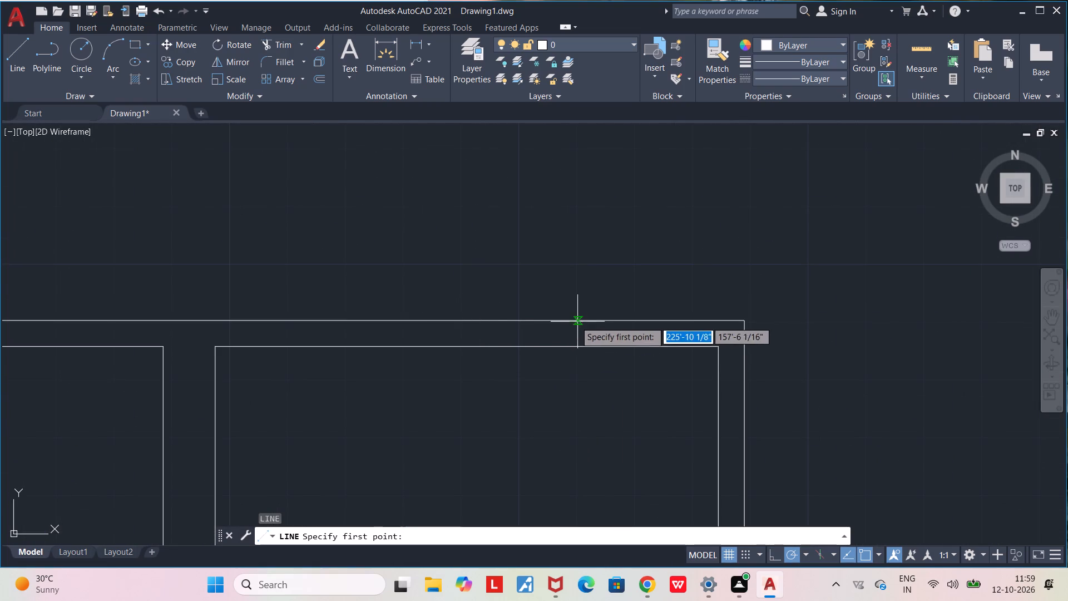
pyautogui.click(541, 319)
pyautogui.click(541, 346)
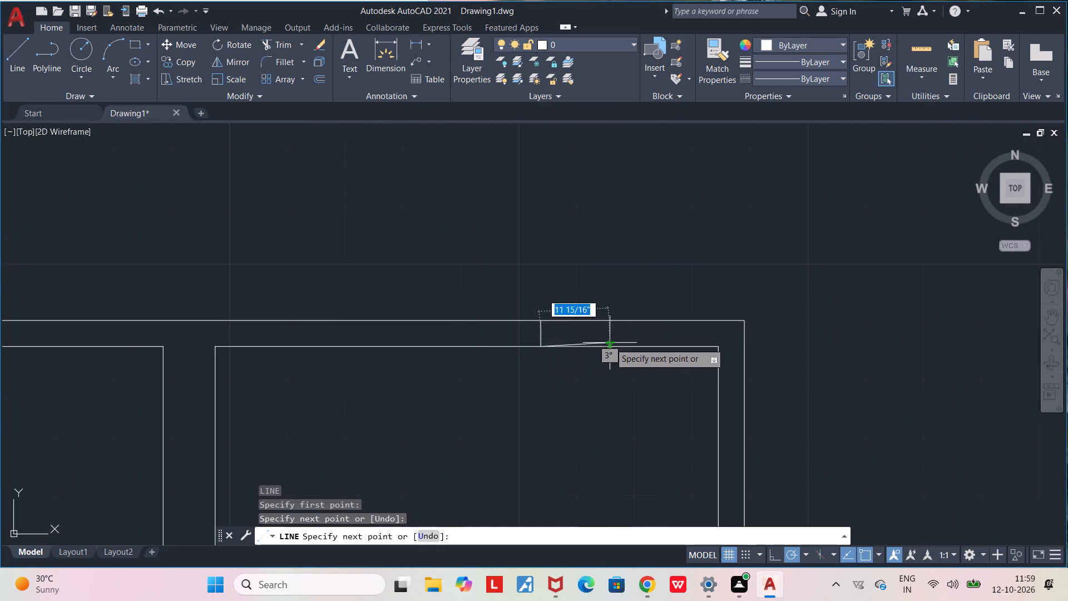
pyautogui.press('Escape')
# Draw a horizontal jamb line about 9" long across the partition between the two lower compartments, near its upper end.
pyautogui.moveTo(621, 377); pyautogui.dragTo(637, 376, button='middle')
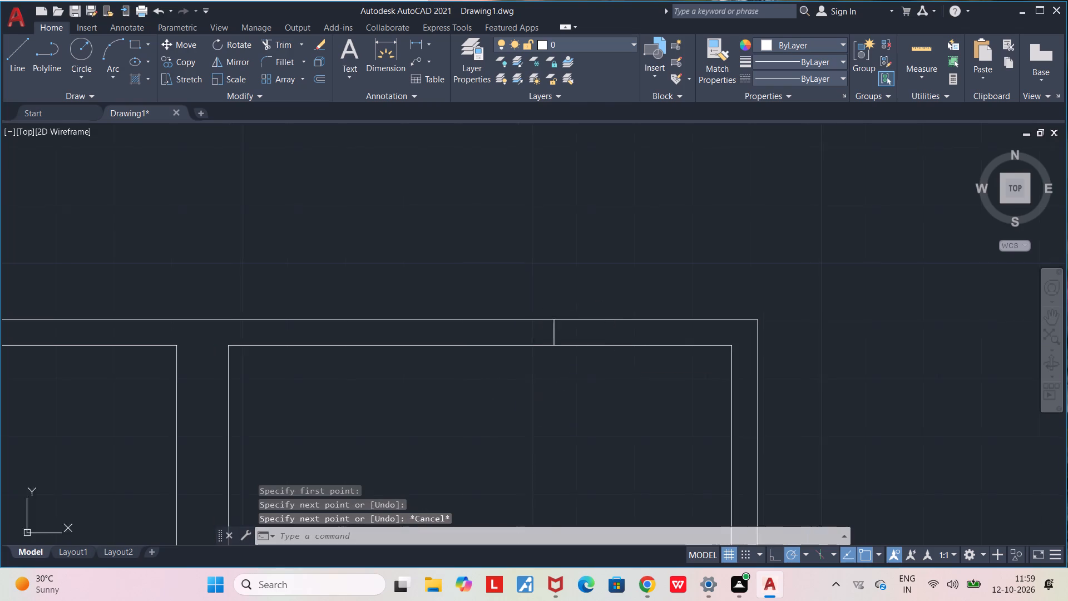
pyautogui.moveTo(637, 376); pyautogui.dragTo(723, 329, button='middle')
pyautogui.press('l')
pyautogui.press('Return')
pyautogui.moveTo(526, 416); pyautogui.dragTo(547, 397, button='middle')
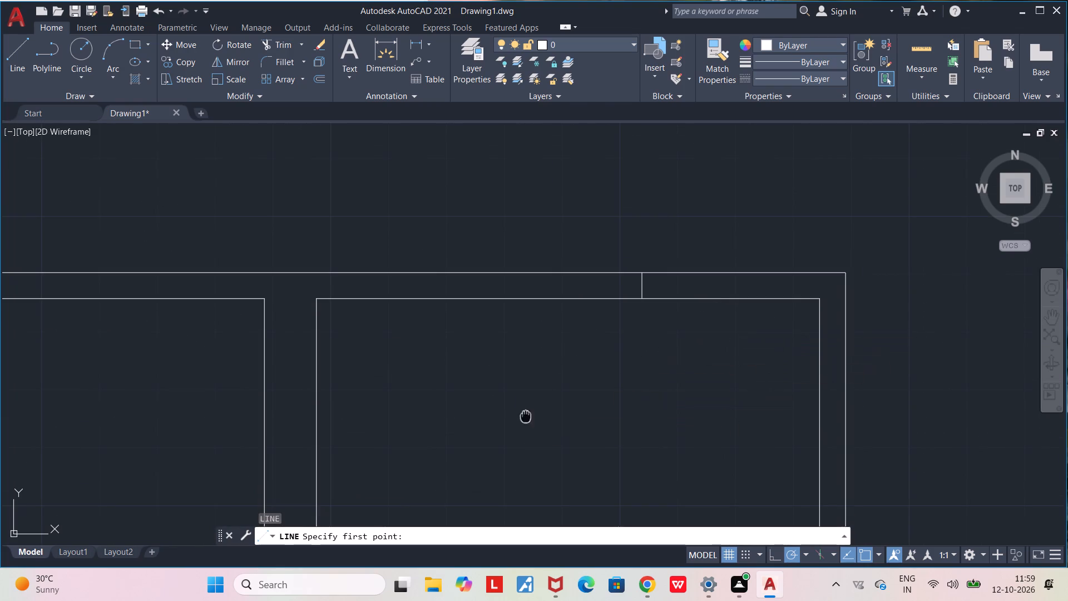
pyautogui.moveTo(547, 397); pyautogui.dragTo(621, 356, button='middle')
pyautogui.scroll(-3, 621, 356)
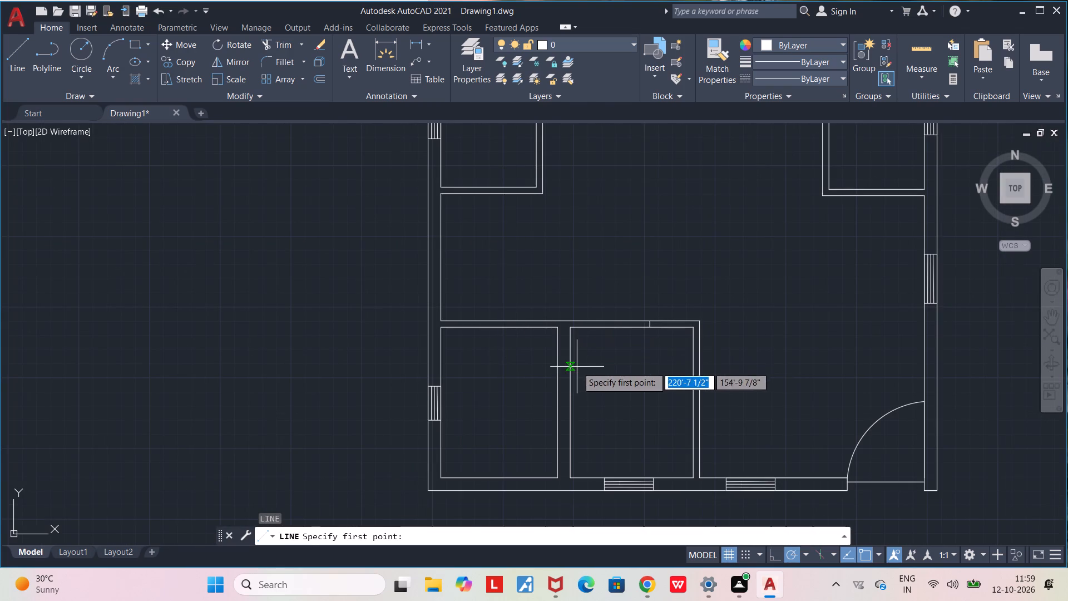
pyautogui.scroll(1, 570, 363)
pyautogui.click(553, 350)
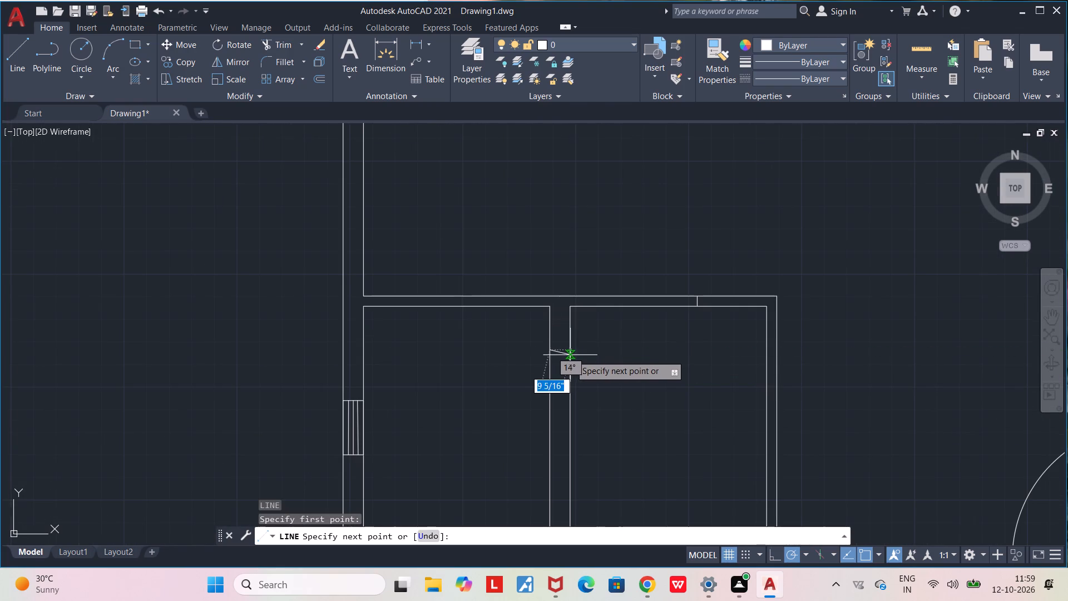
pyautogui.click(571, 350)
pyautogui.press('Escape')
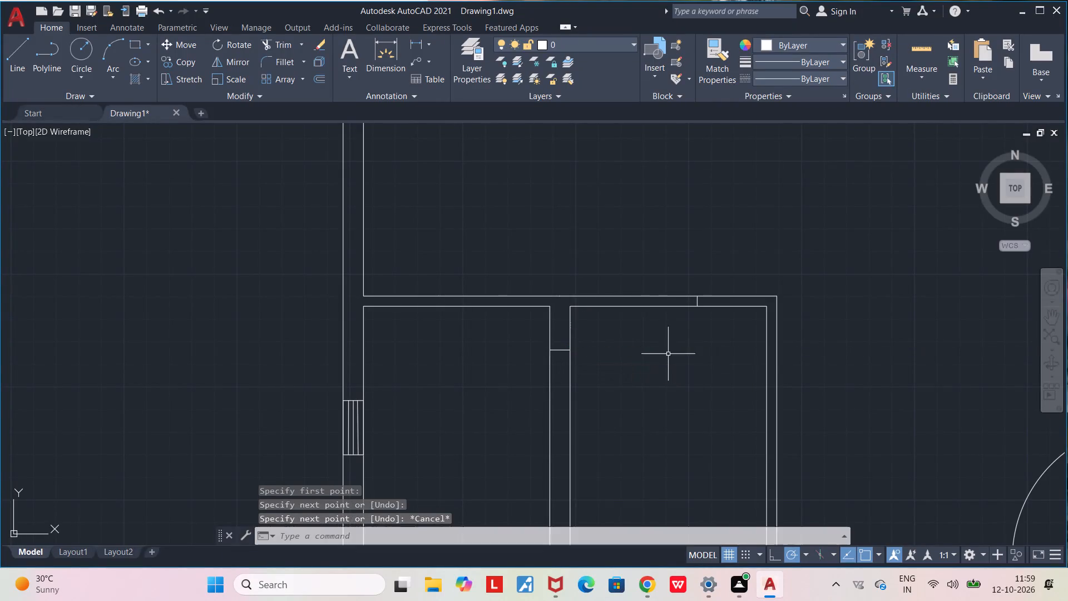
# Draw a second short jamb line across the same partition, a little above the bottom wall.
pyautogui.moveTo(656, 378); pyautogui.dragTo(665, 296, button='middle')
pyautogui.scroll(-2, 667, 298)
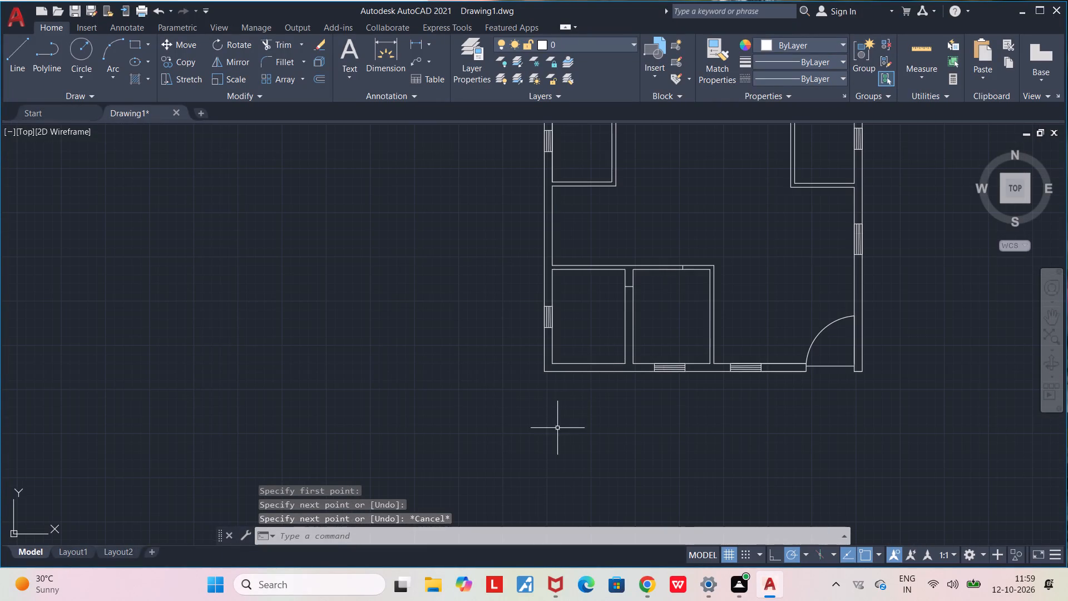
pyautogui.scroll(2, 620, 347)
pyautogui.press('l')
pyautogui.press('Return')
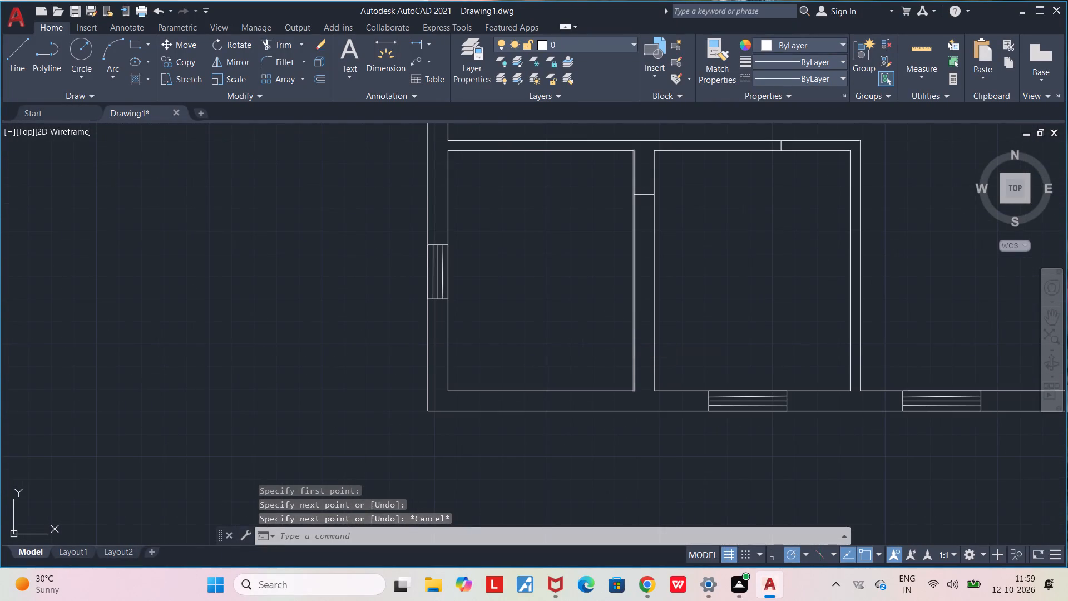
pyautogui.click(634, 339)
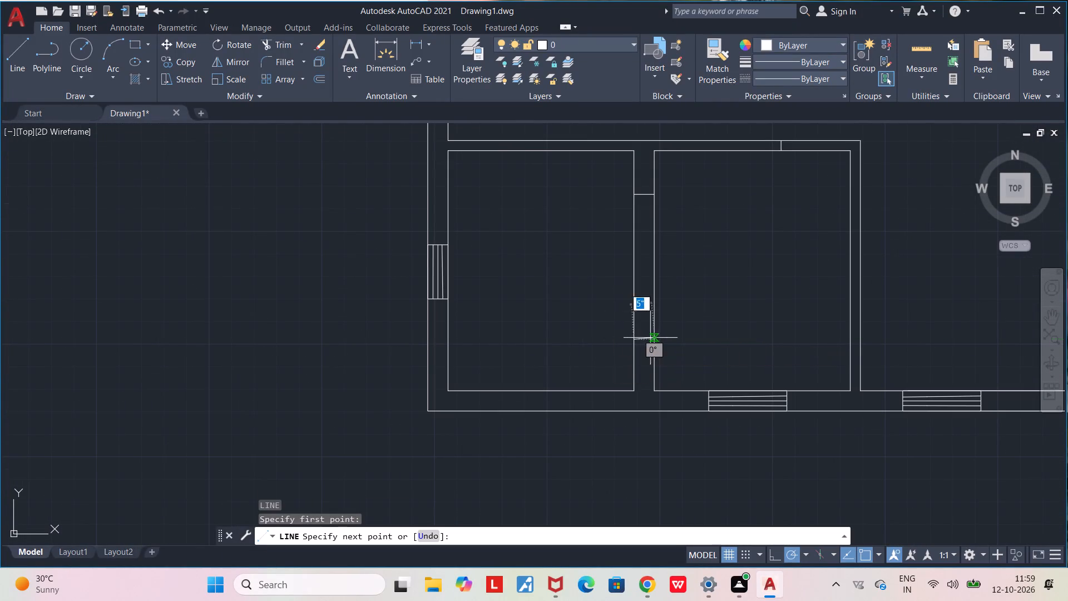
pyautogui.click(659, 340)
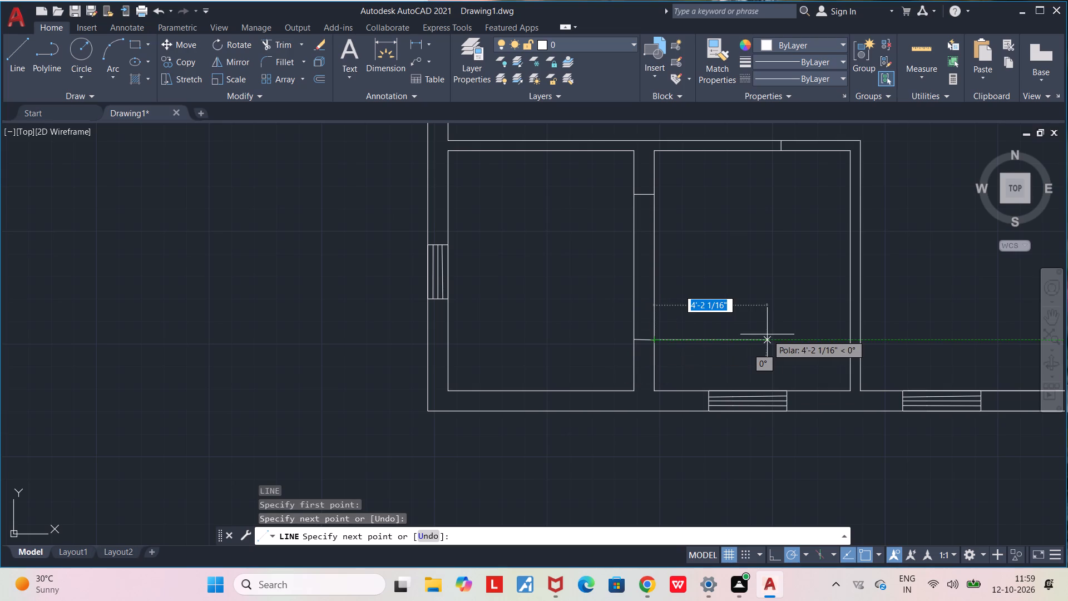
pyautogui.press('Escape')
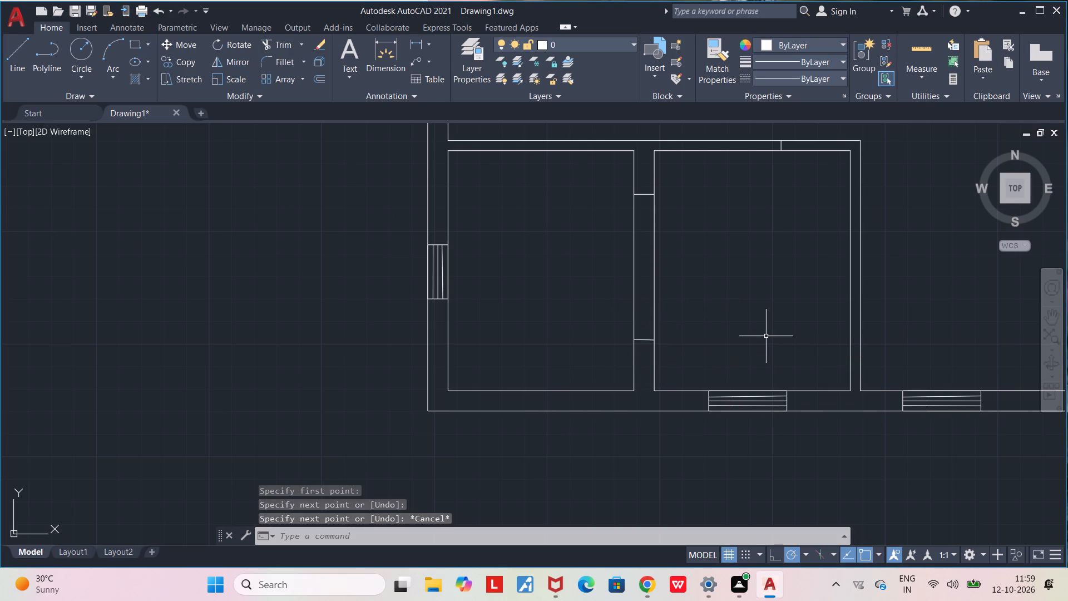
# Trim both partition lines between the two jamb lines to open the doorway between the lower compartments.
pyautogui.scroll(1, 711, 297)
pyautogui.moveTo(709, 296); pyautogui.dragTo(662, 376, button='middle')
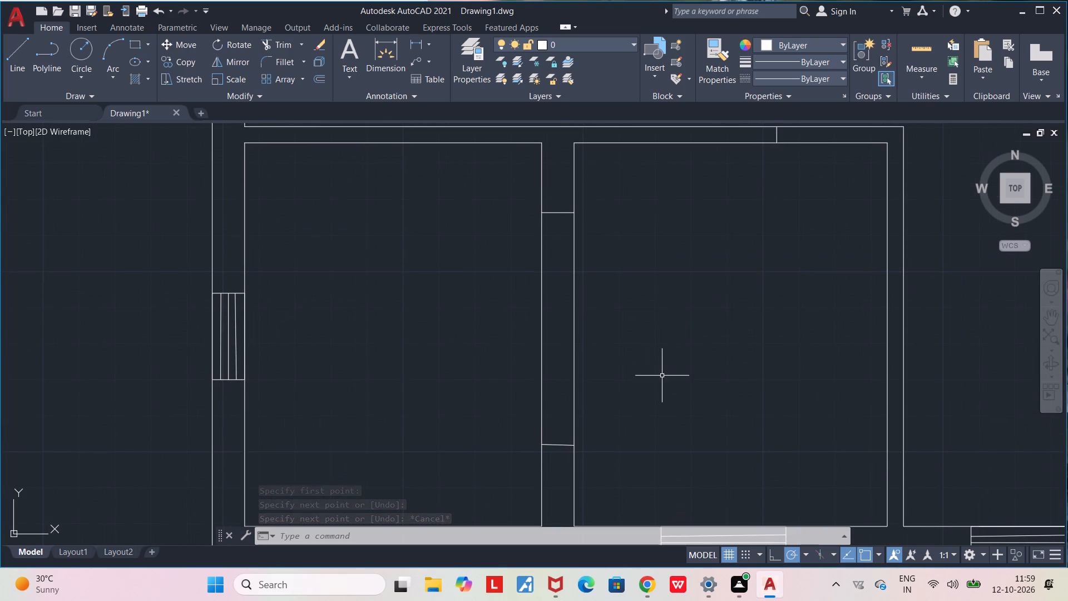
pyautogui.write('TR')
pyautogui.press('Return')
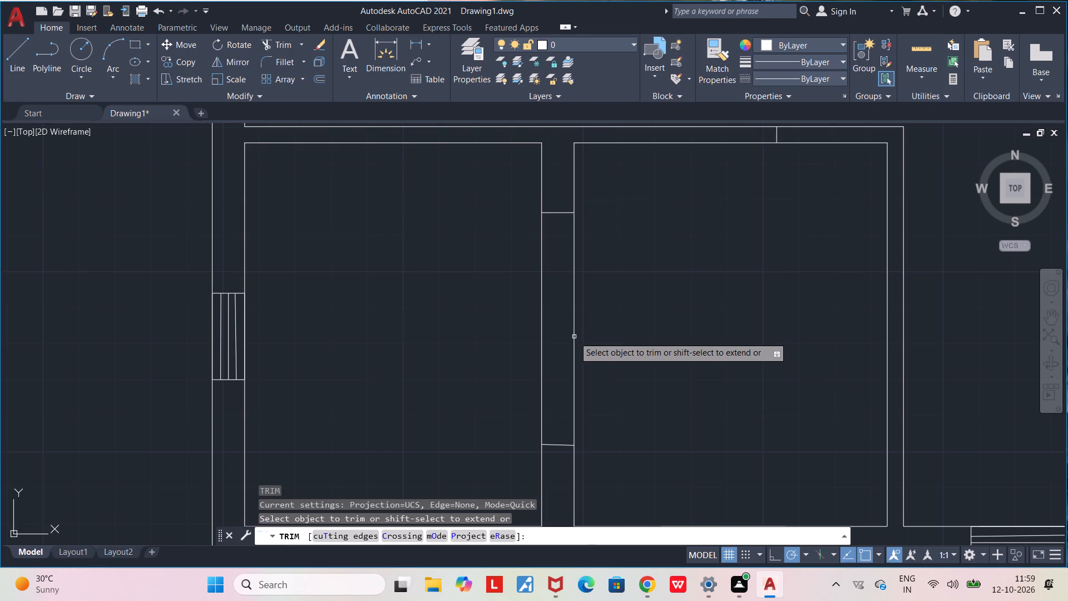
pyautogui.click(573, 336)
pyautogui.click(542, 323)
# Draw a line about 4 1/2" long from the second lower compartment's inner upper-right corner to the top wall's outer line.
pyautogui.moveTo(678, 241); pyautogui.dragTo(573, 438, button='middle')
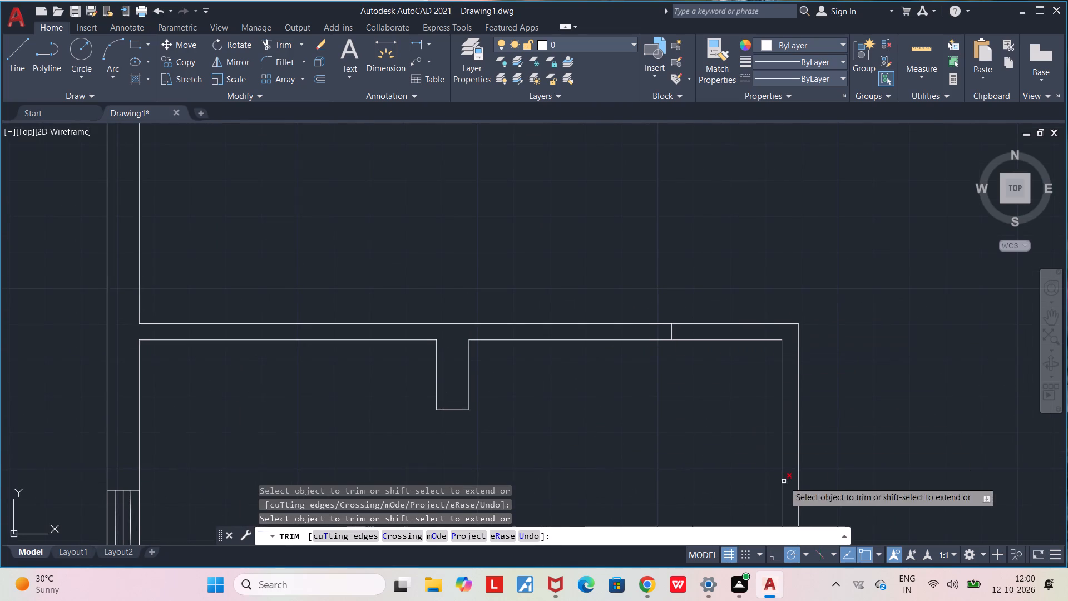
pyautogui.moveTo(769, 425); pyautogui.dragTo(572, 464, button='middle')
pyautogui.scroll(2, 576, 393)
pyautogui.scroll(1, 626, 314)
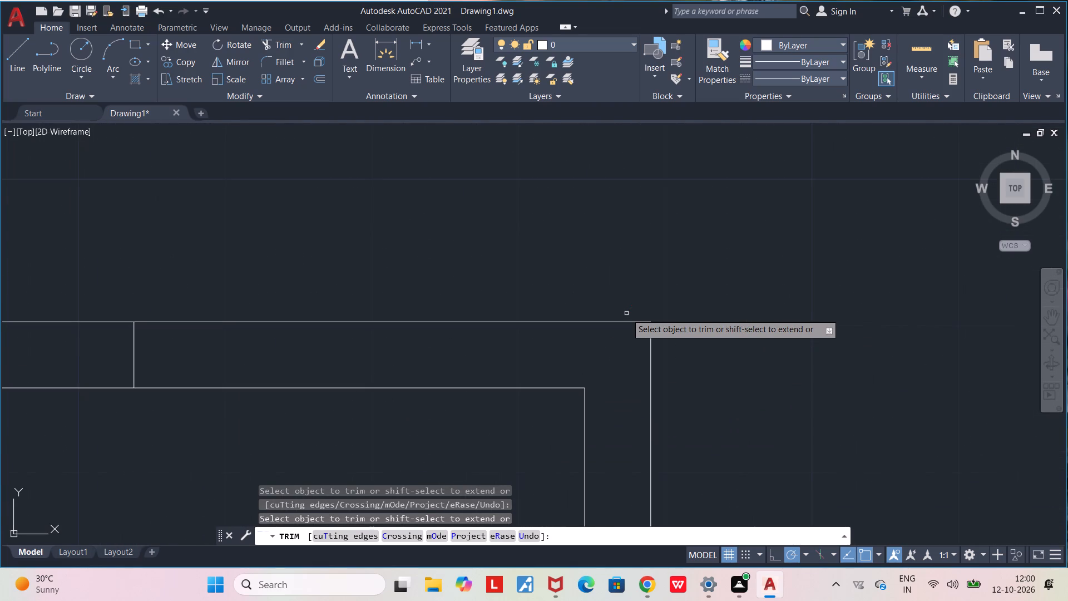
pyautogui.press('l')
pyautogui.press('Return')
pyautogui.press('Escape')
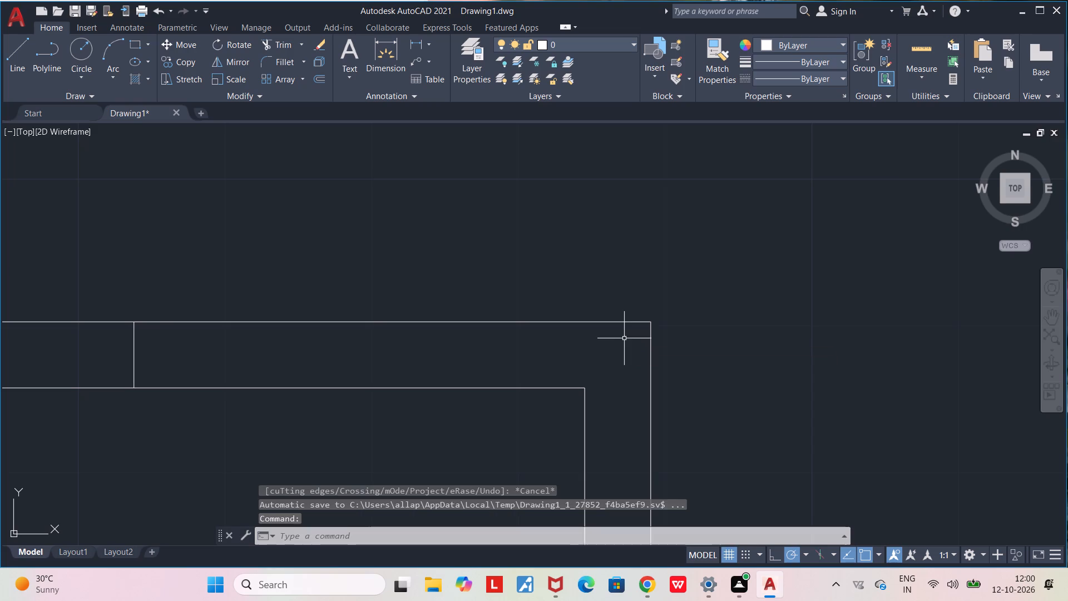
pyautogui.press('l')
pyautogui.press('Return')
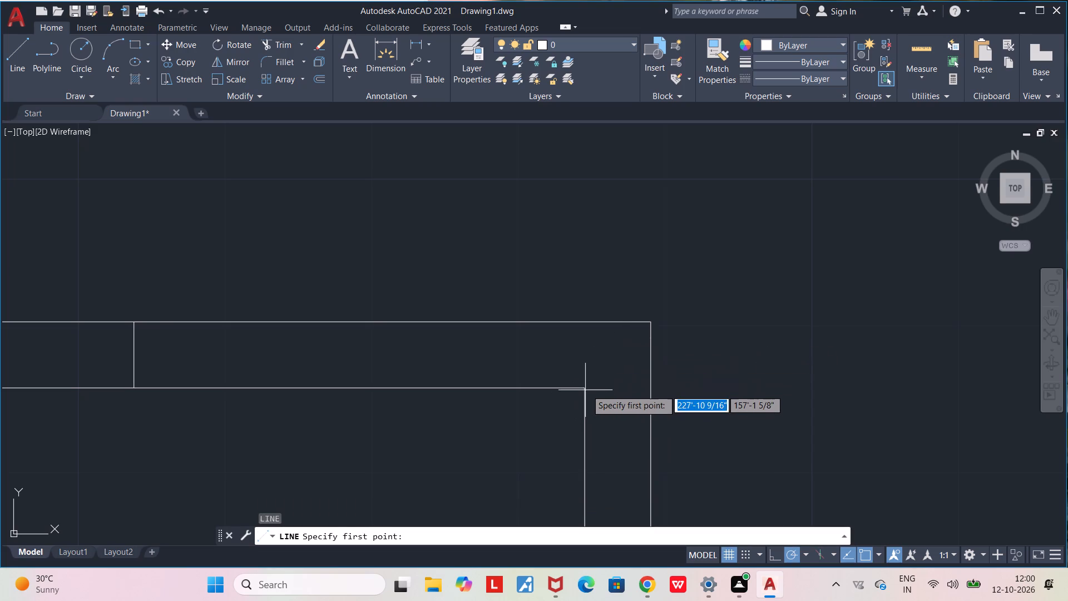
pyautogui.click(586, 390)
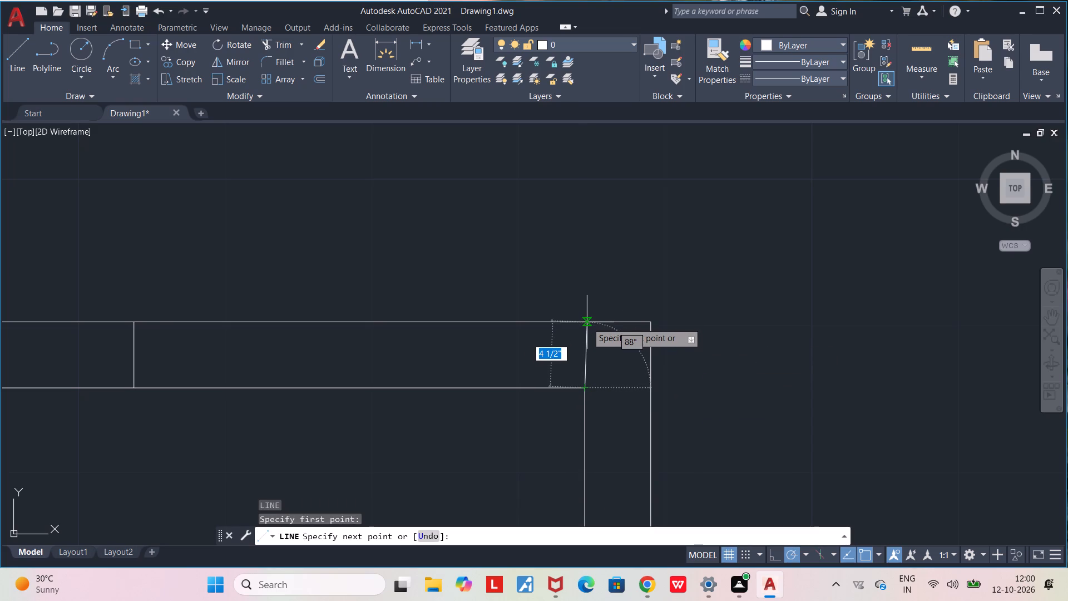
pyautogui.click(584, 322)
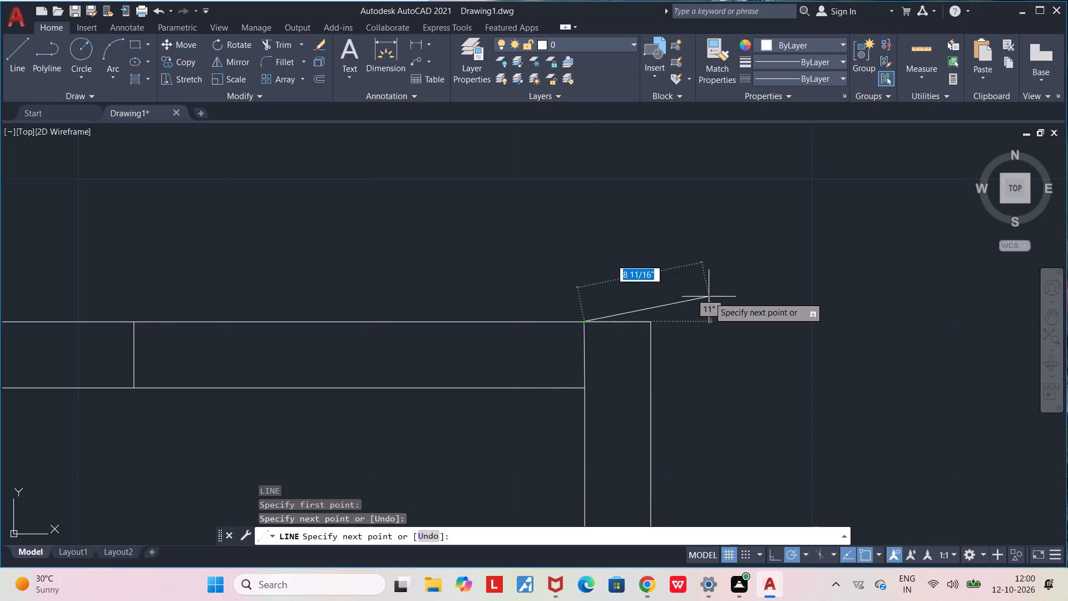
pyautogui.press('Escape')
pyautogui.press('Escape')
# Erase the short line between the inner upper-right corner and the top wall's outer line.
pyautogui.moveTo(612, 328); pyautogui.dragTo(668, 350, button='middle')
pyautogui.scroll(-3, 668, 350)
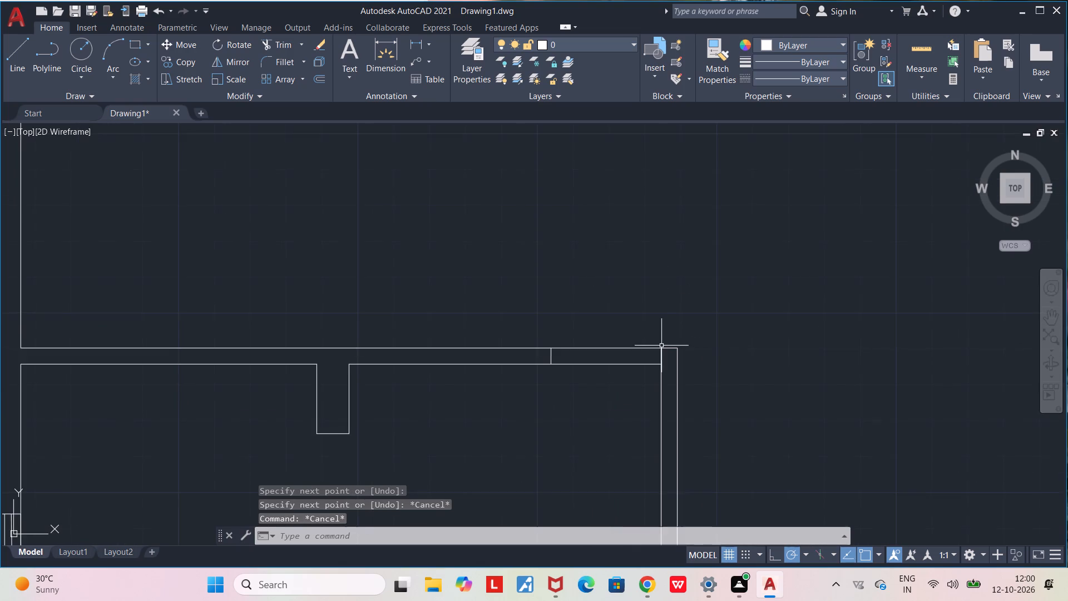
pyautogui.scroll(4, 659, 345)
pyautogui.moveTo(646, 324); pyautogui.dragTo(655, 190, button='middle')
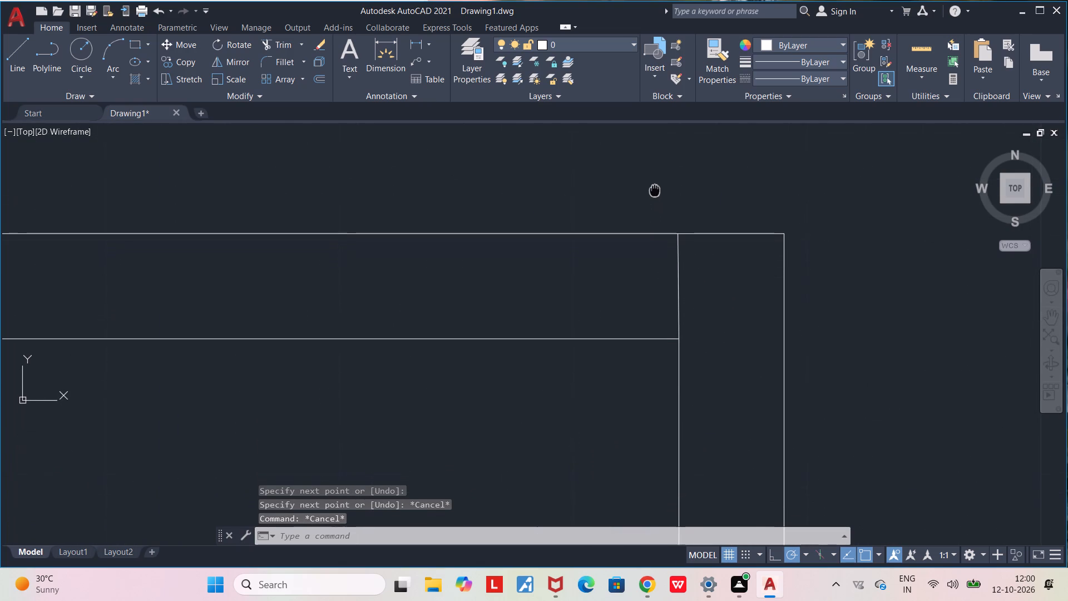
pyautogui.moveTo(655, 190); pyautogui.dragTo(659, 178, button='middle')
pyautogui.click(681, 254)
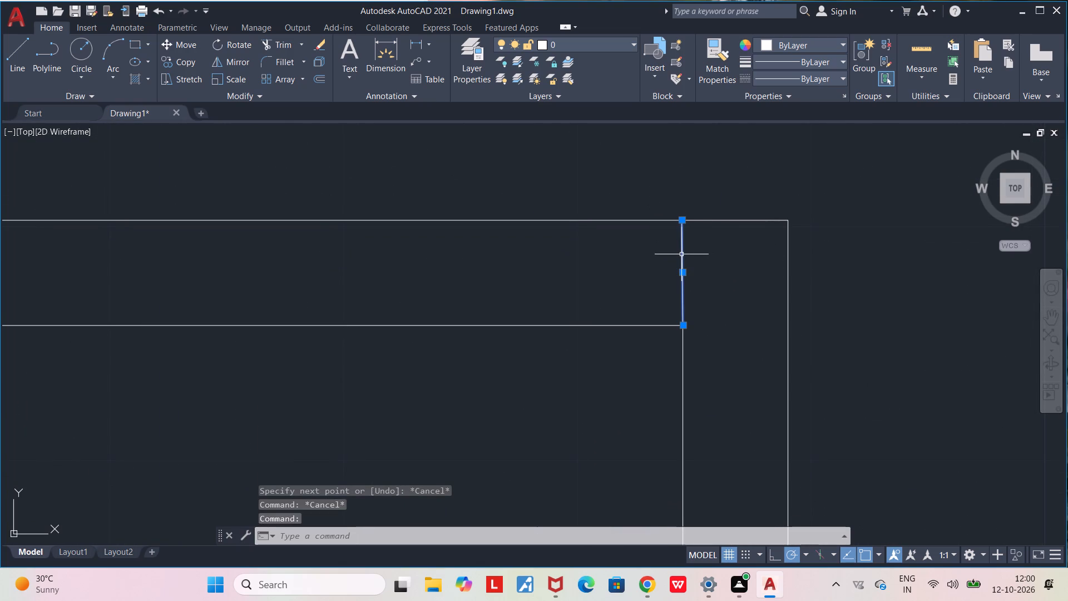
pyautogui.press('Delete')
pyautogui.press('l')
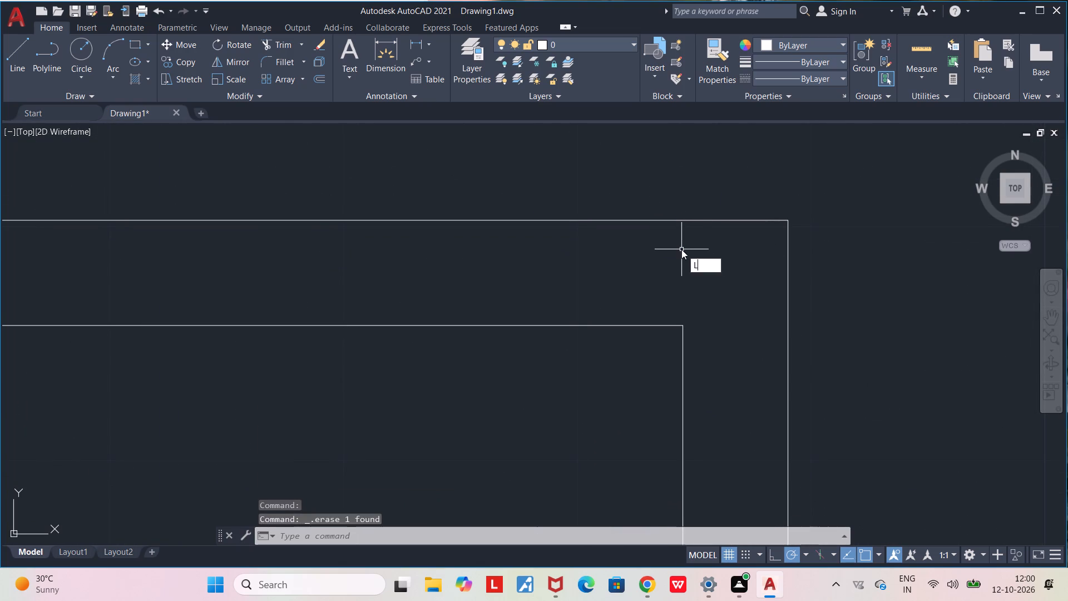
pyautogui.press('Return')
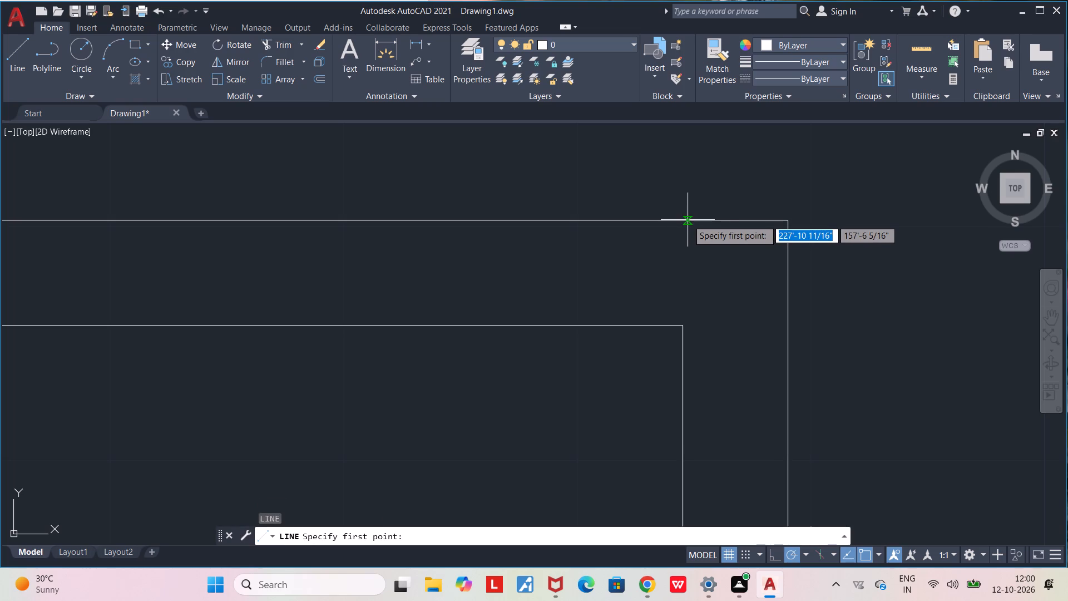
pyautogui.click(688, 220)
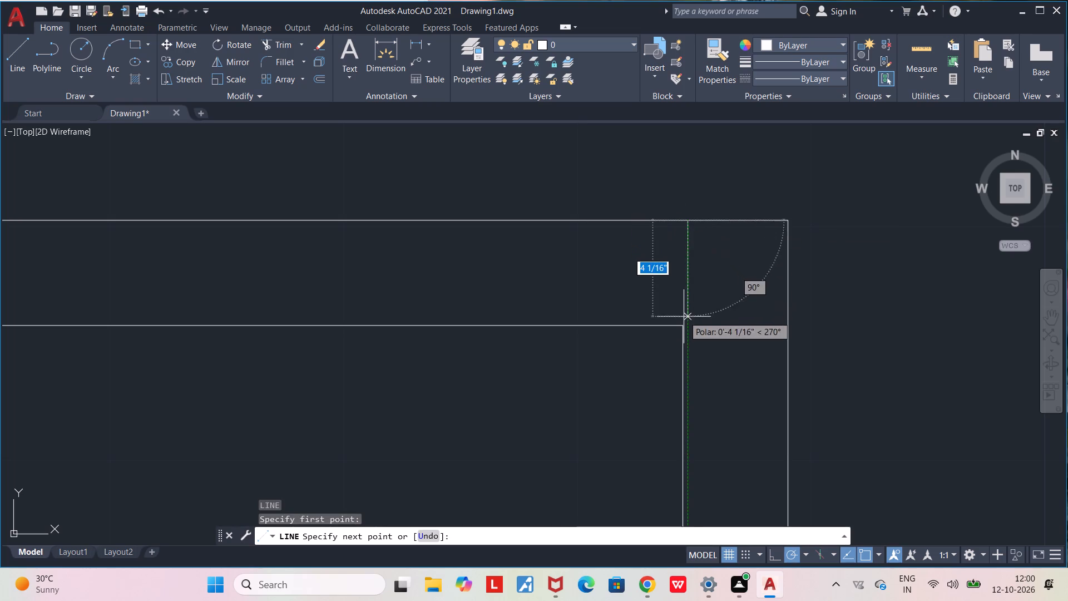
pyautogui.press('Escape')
# Draw a vertical jamb line about 4 1/2" long from the second lower compartment's inner upper-right corner to the top wall's outer line.
pyautogui.scroll(2, 686, 327)
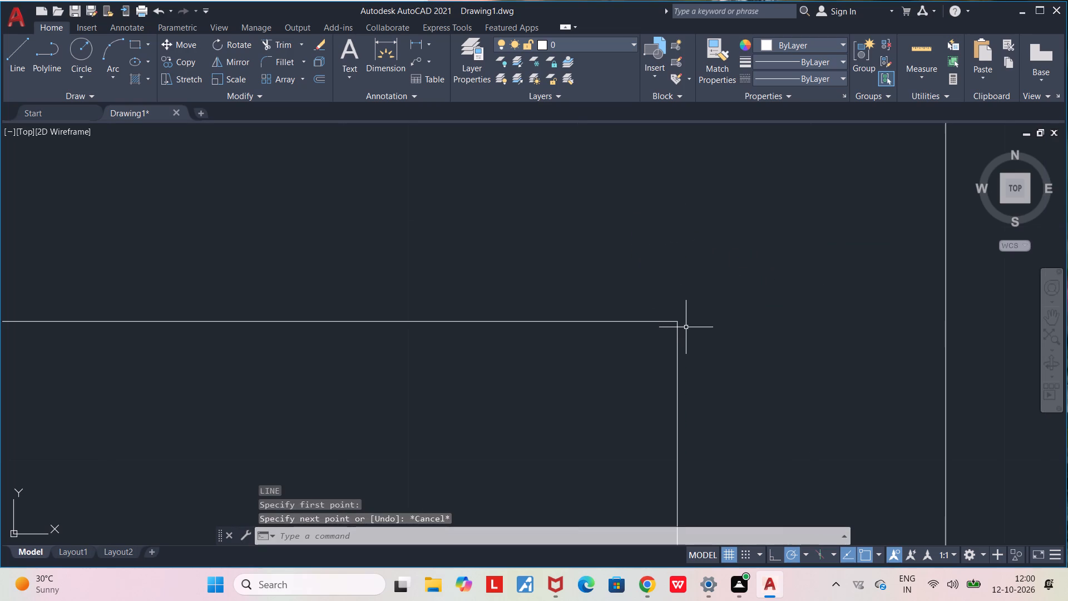
pyautogui.press('l')
pyautogui.press('Return')
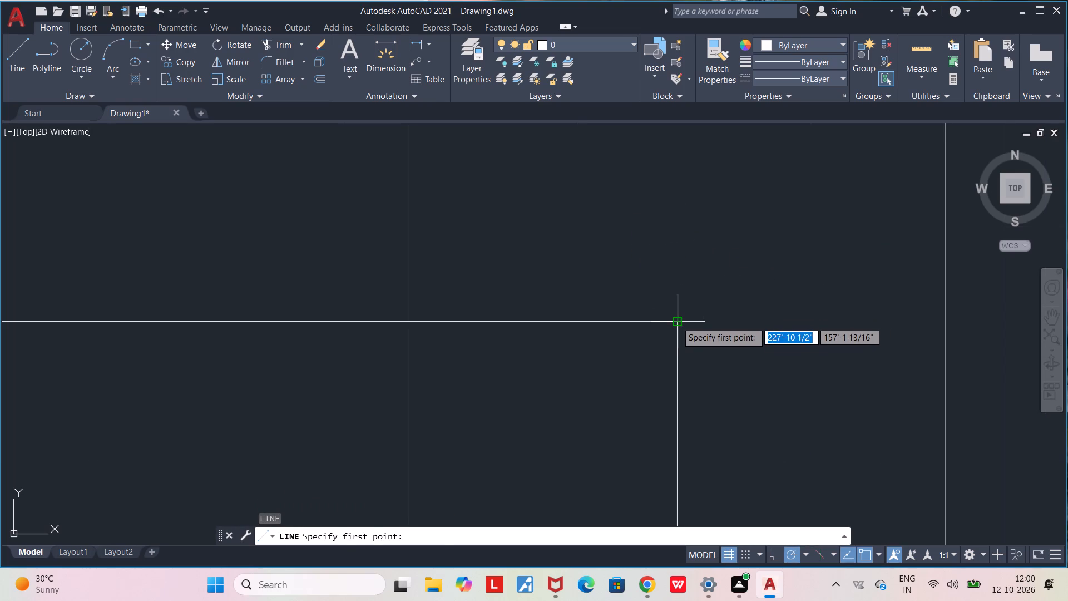
pyautogui.click(676, 322)
pyautogui.moveTo(674, 200); pyautogui.dragTo(672, 363, button='middle')
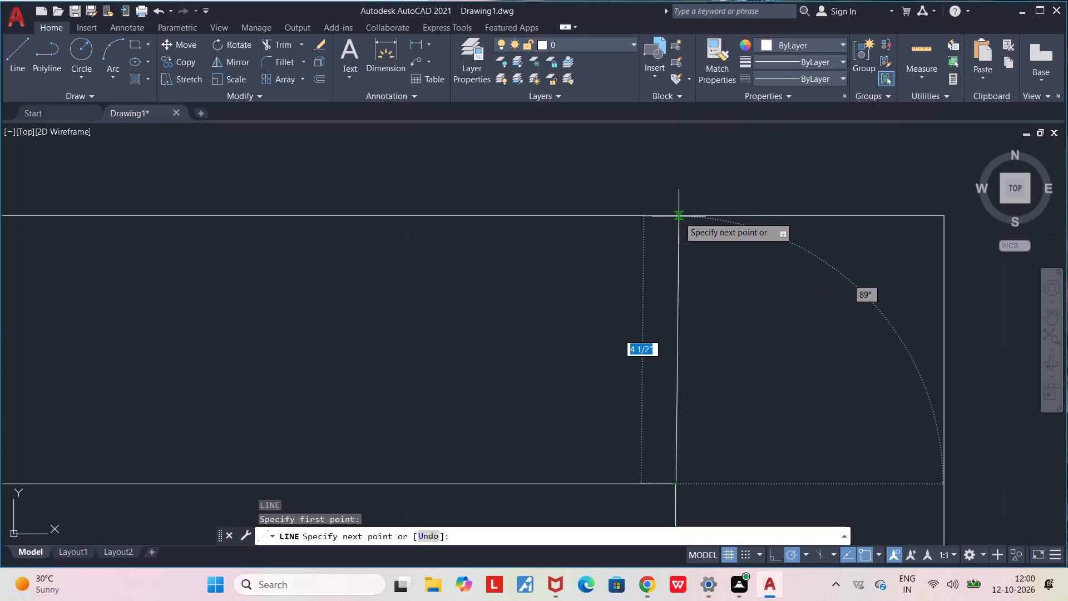
pyautogui.click(677, 216)
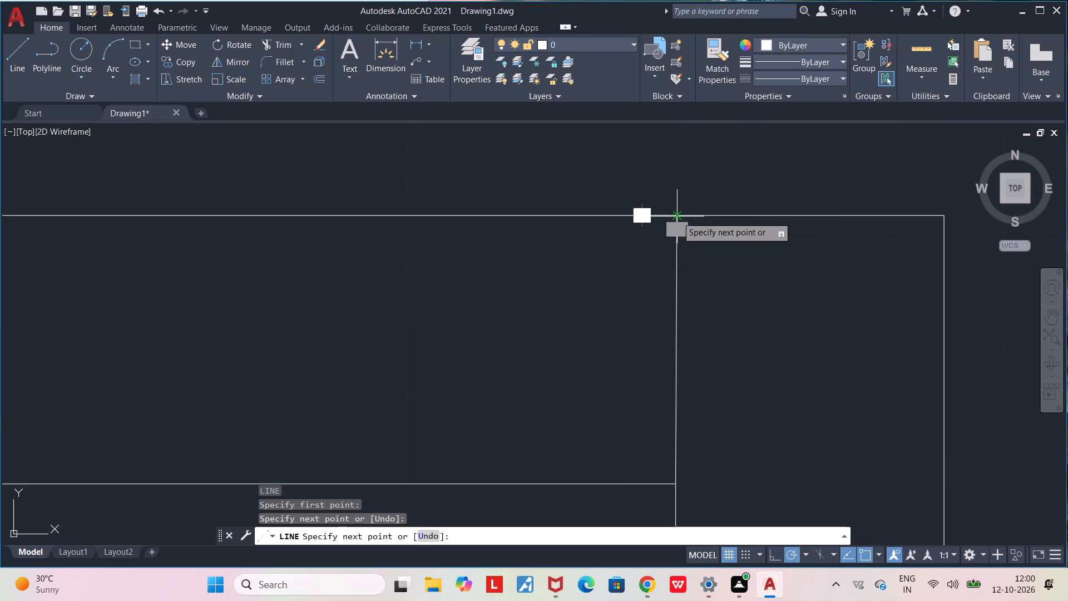
pyautogui.press('Escape')
pyautogui.press('Escape')
# Trim both lines of the second lower compartment's top wall between the two jamb lines to open the doorway.
pyautogui.scroll(-7, 810, 262)
pyautogui.moveTo(787, 274); pyautogui.dragTo(763, 285, button='middle')
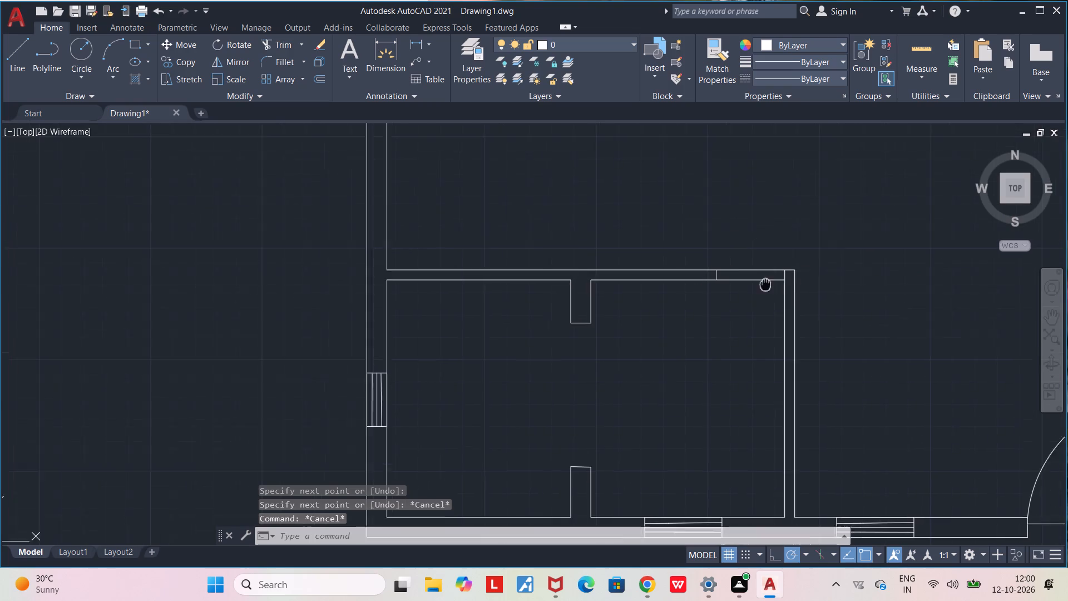
pyautogui.moveTo(763, 285); pyautogui.dragTo(704, 318, button='middle')
pyautogui.write('TR')
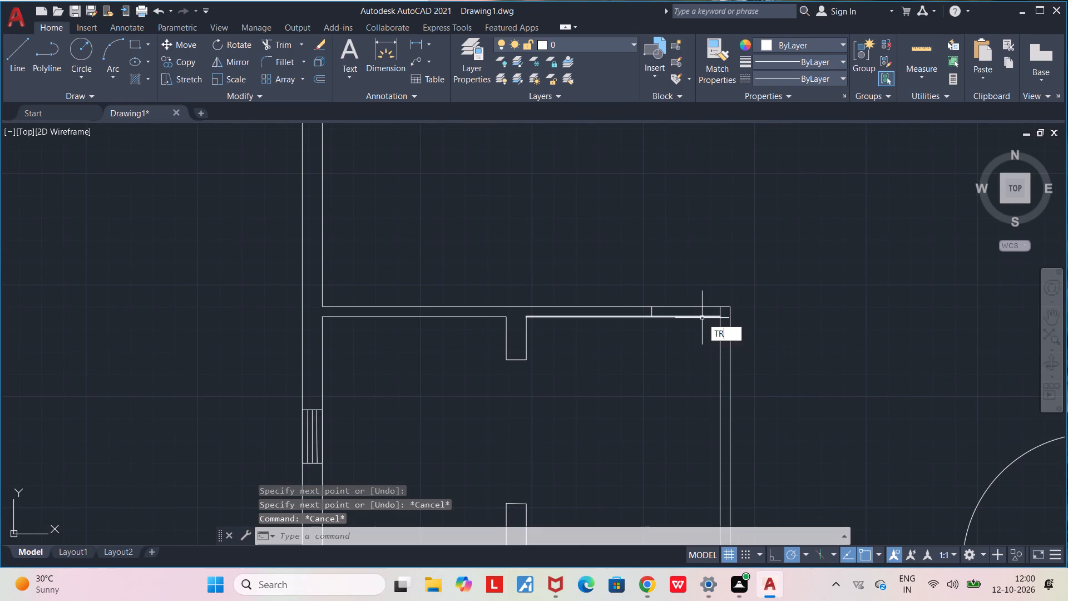
pyautogui.press('Return')
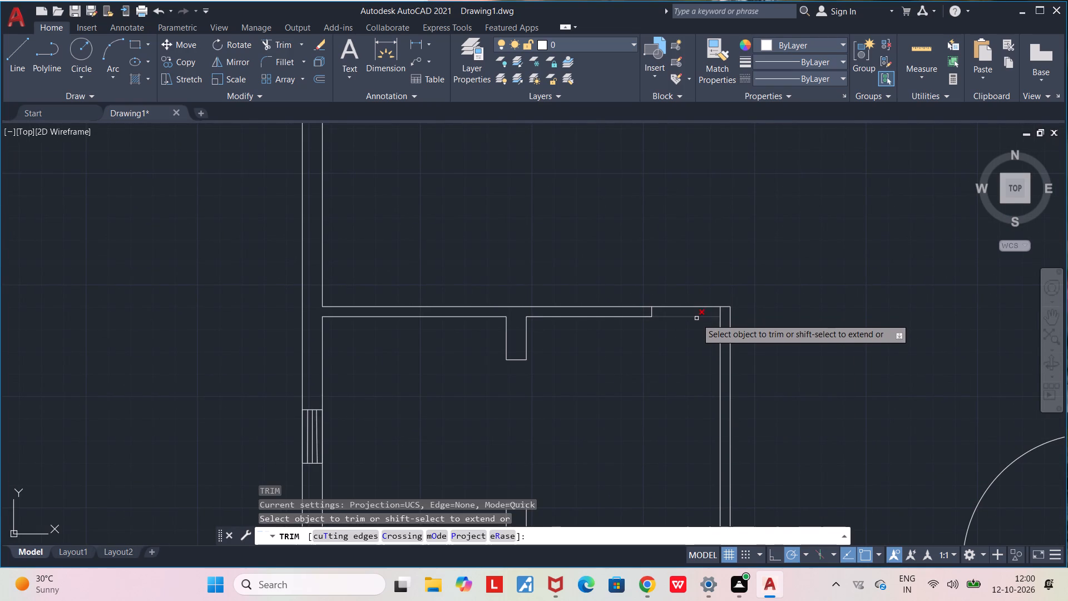
pyautogui.click(696, 318)
pyautogui.click(698, 307)
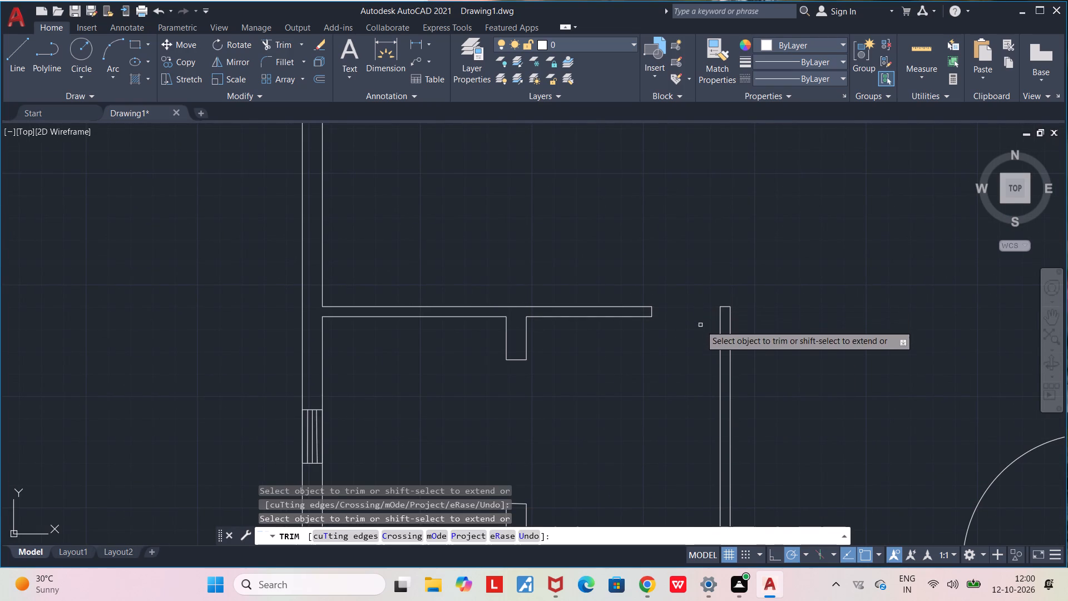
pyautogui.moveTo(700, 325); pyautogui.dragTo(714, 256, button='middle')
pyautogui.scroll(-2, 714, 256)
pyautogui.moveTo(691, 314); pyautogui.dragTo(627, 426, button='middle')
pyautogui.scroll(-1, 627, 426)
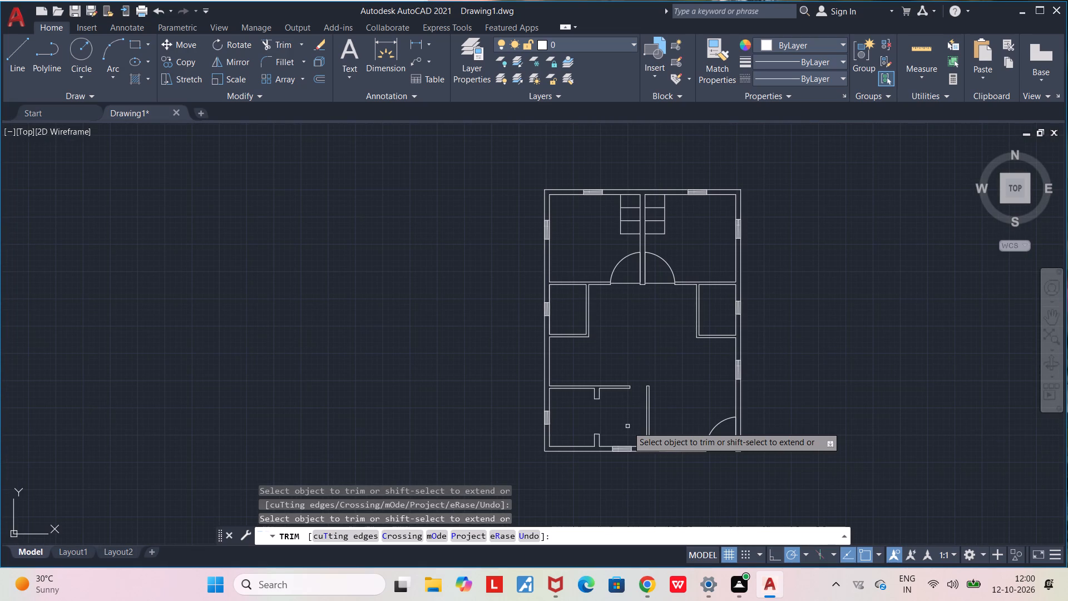
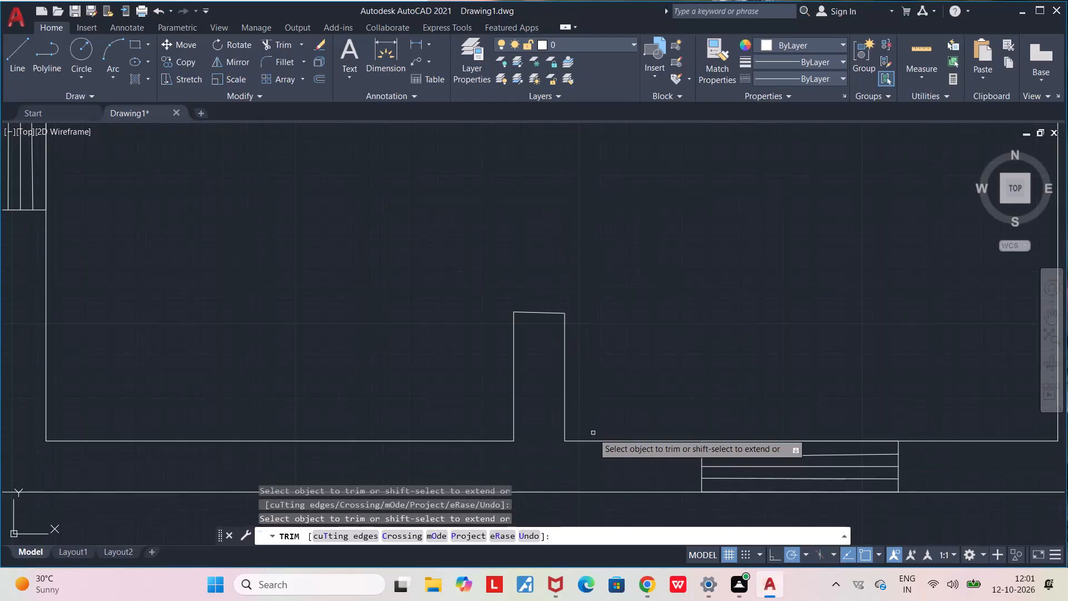
# Trim away the slanted cap line on top of the wall stub rising from the bottom wall.
pyautogui.click(541, 313)
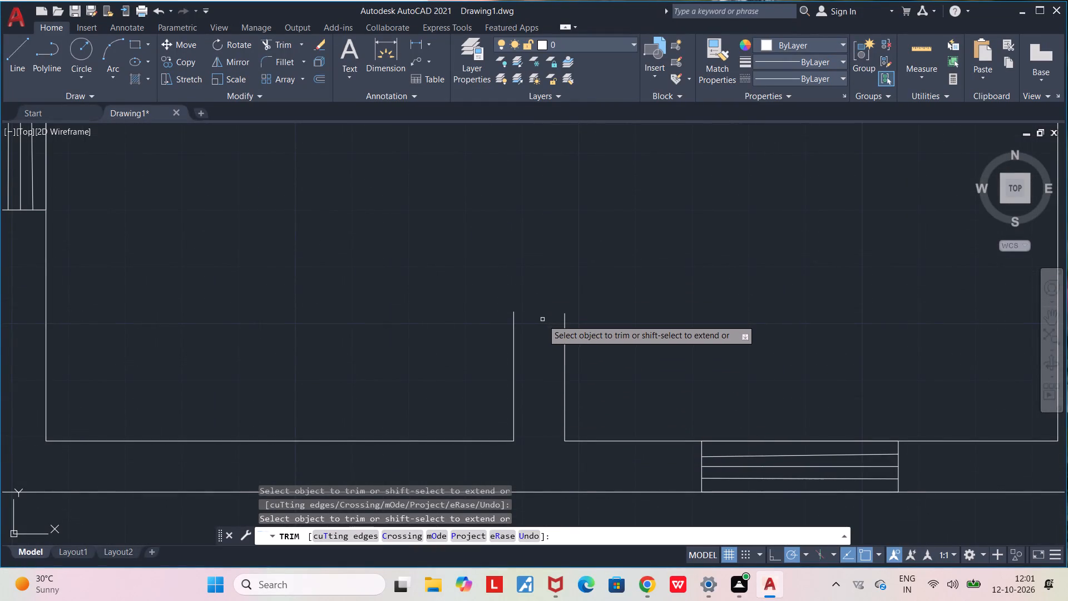
# Extend the wall stub's left line upward about 1'-2" with a new line, continuing horizontally to just past the stub's right line.
pyautogui.moveTo(542, 319); pyautogui.dragTo(694, 384, button='middle')
pyautogui.scroll(-2, 694, 384)
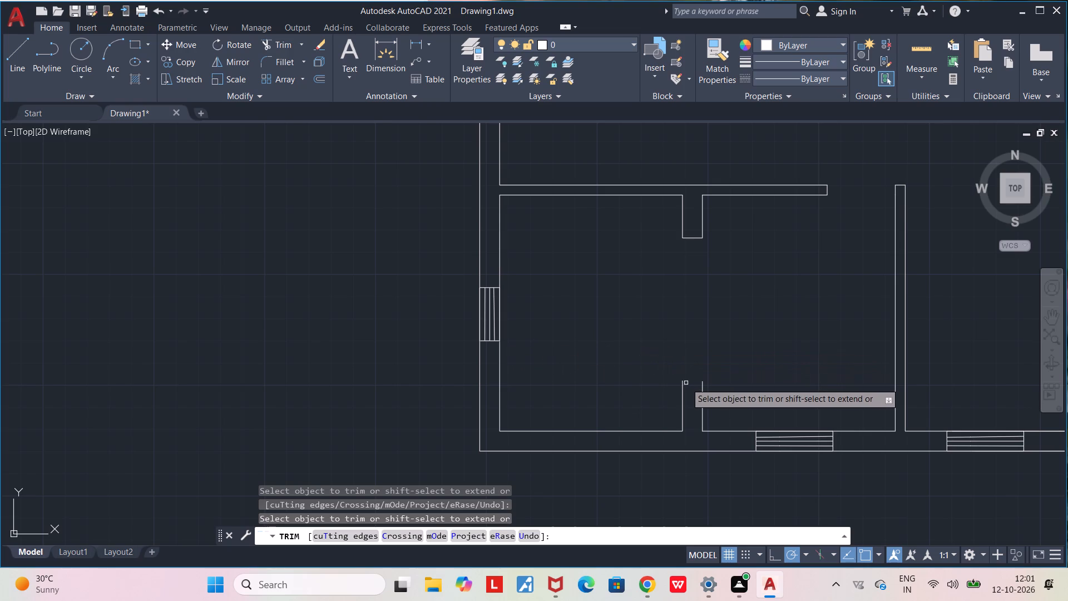
pyautogui.moveTo(688, 342); pyautogui.dragTo(661, 327, button='middle')
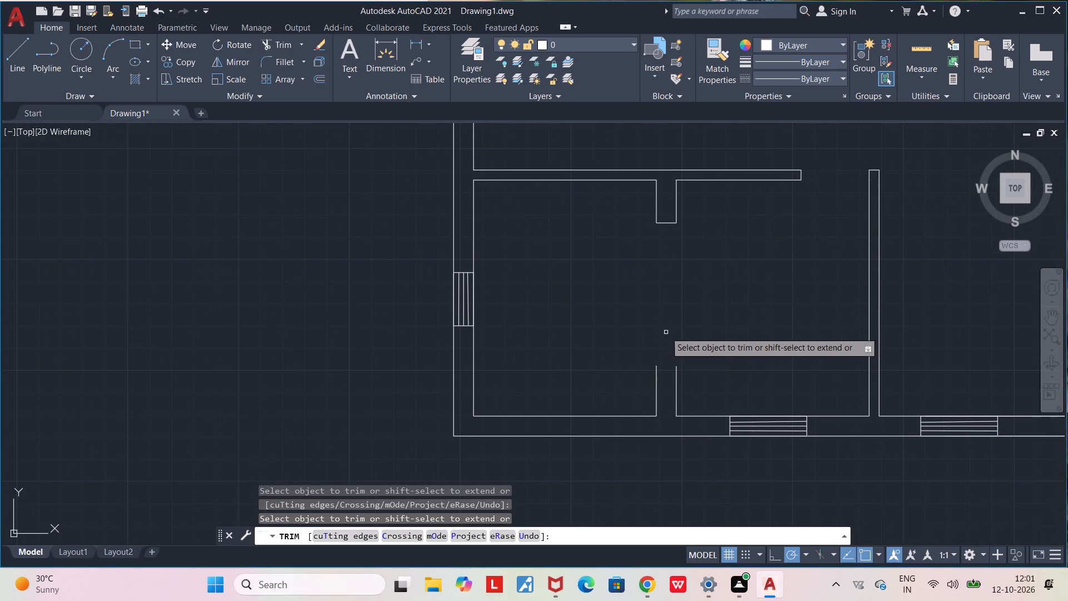
pyautogui.scroll(1, 660, 367)
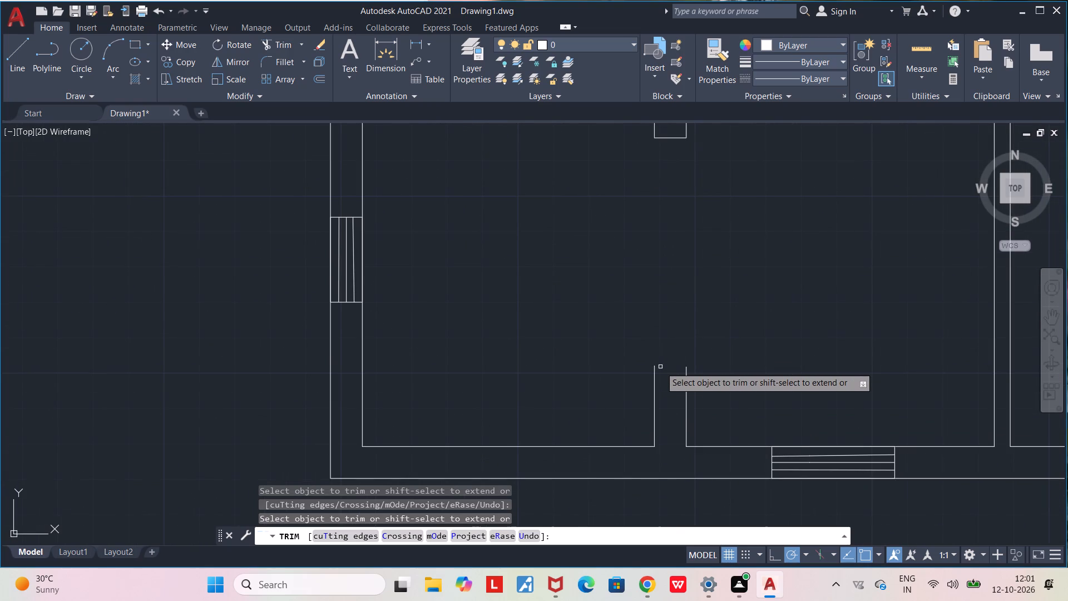
pyautogui.press('l')
pyautogui.press('Return')
pyautogui.scroll(2, 660, 367)
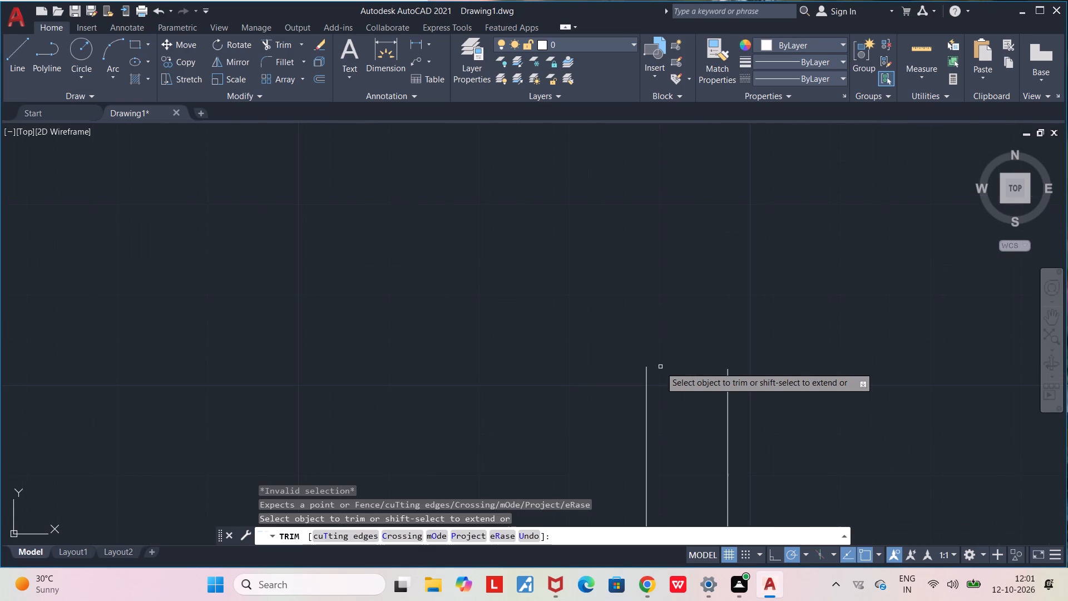
pyautogui.press('Escape')
pyautogui.press('Escape')
pyautogui.press('l')
pyautogui.press('Return')
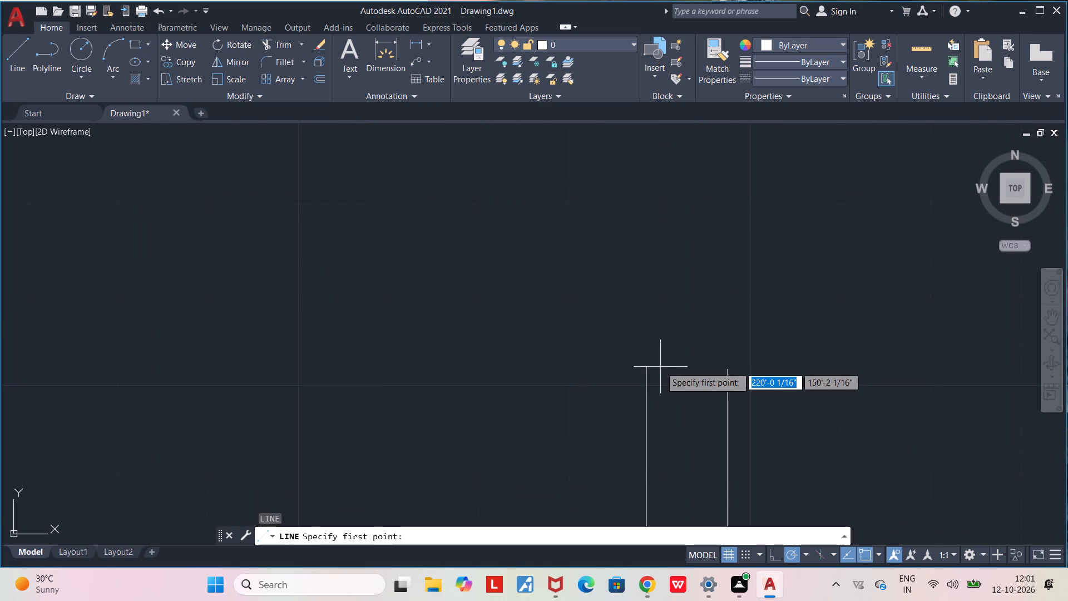
pyautogui.click(644, 364)
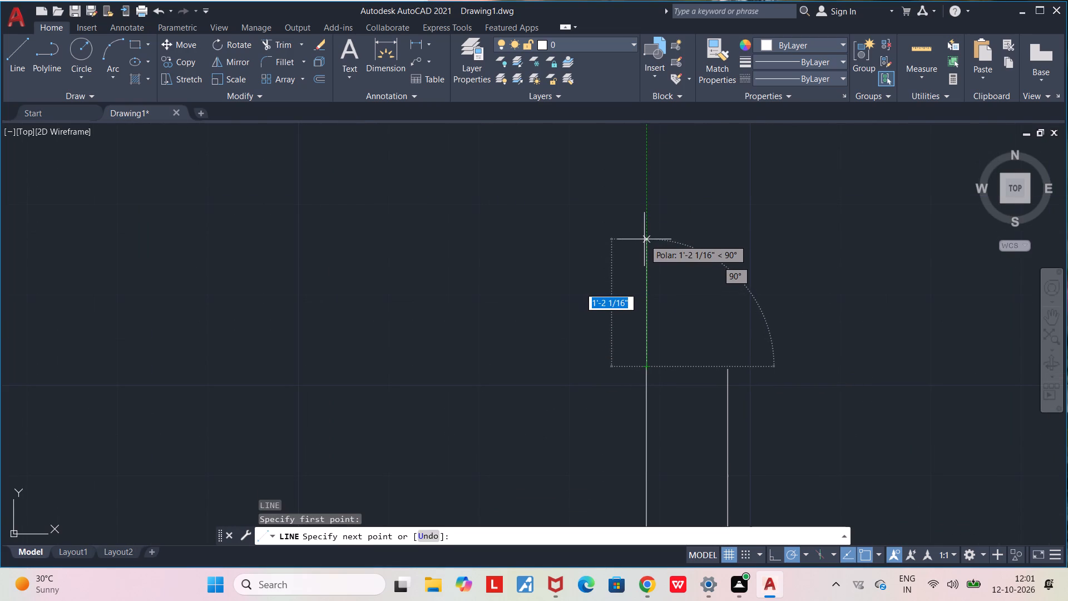
pyautogui.click(644, 239)
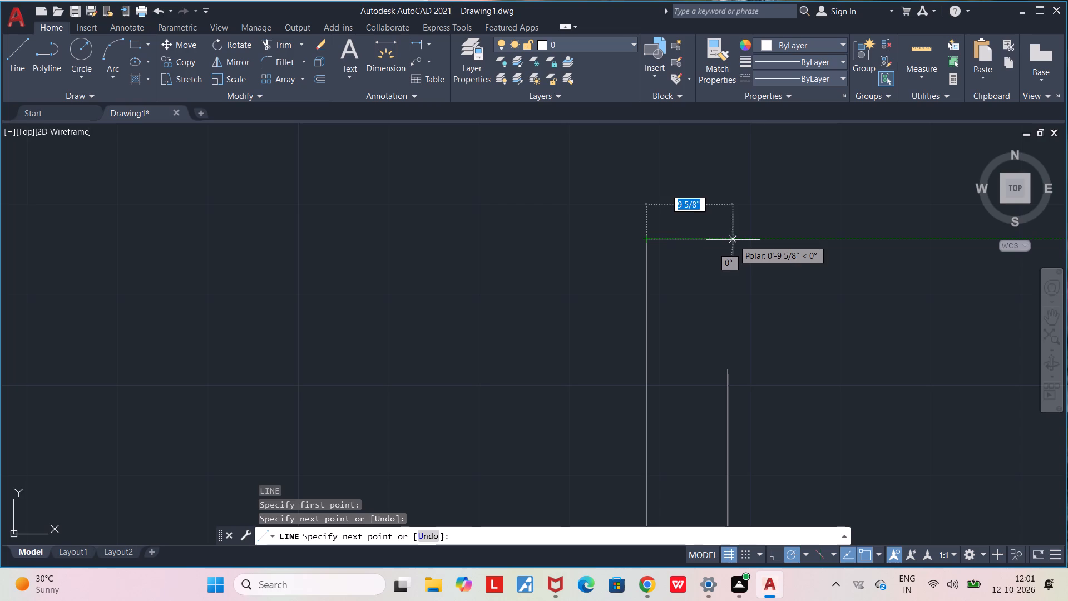
pyautogui.click(730, 239)
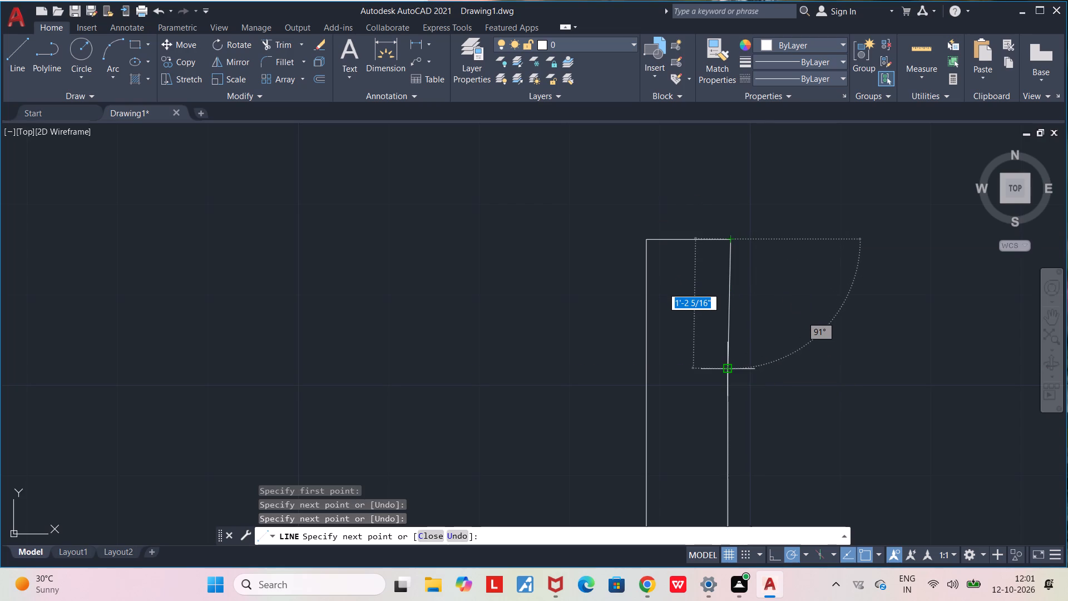
pyautogui.press('Escape')
pyautogui.press('Escape')
# Draw a vertical line about 1'-2" long from the top of the stub's right line up to the new cap line.
pyautogui.scroll(2, 741, 396)
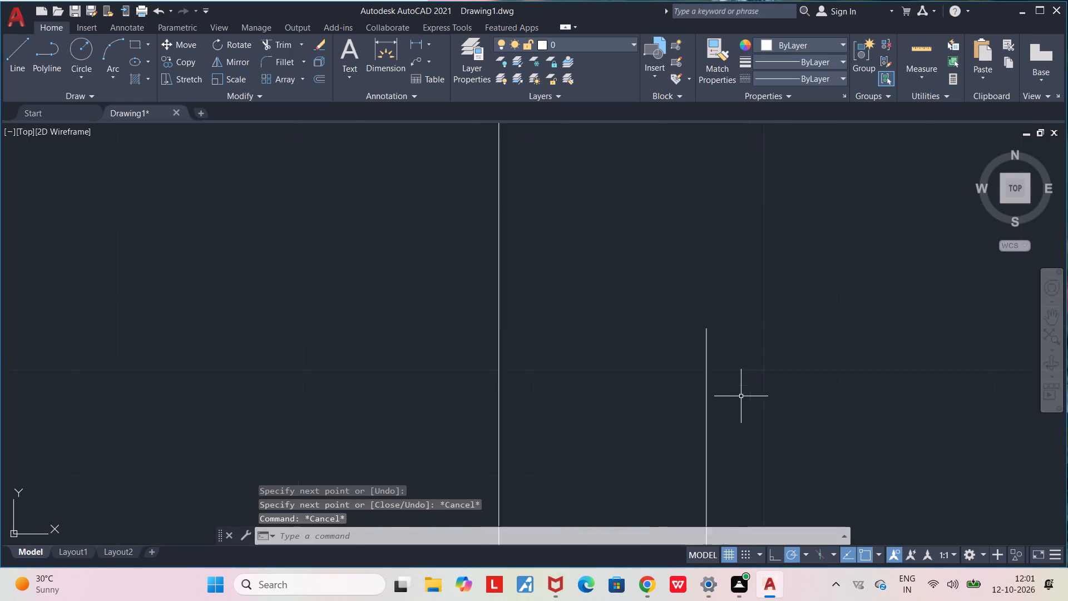
pyautogui.scroll(1, 741, 396)
pyautogui.press('l')
pyautogui.press('Return')
pyautogui.moveTo(713, 339); pyautogui.dragTo(705, 446, button='middle')
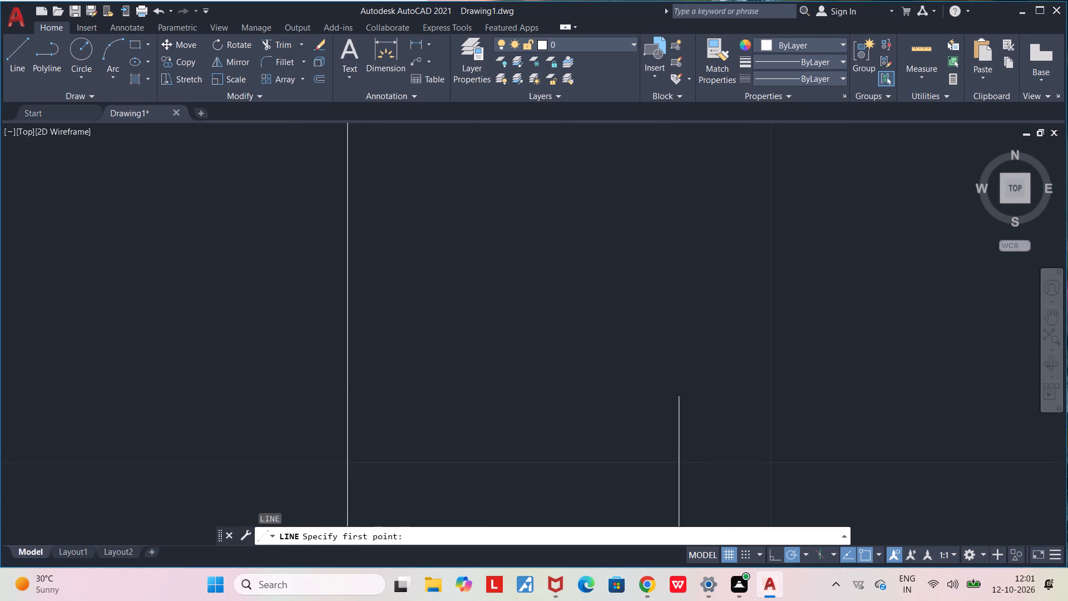
pyautogui.scroll(-3, 705, 447)
pyautogui.click(701, 437)
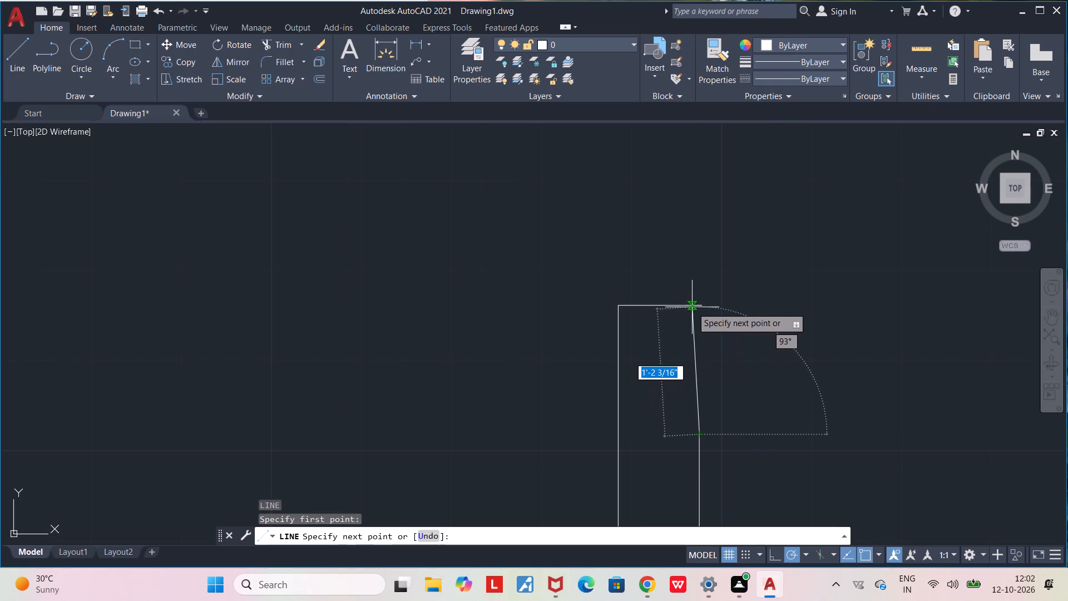
pyautogui.scroll(3, 698, 307)
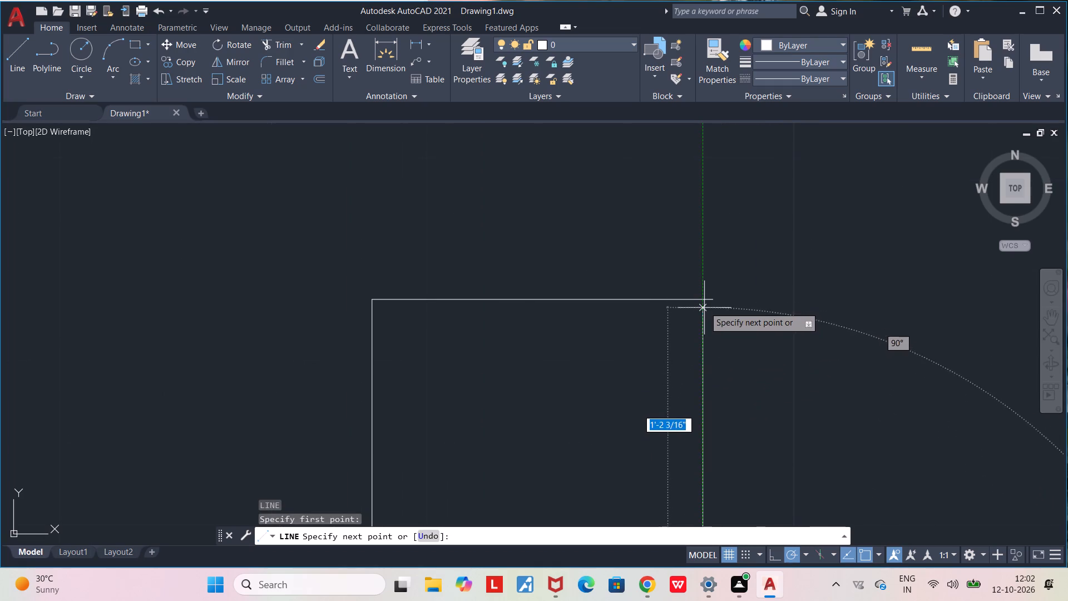
pyautogui.click(703, 299)
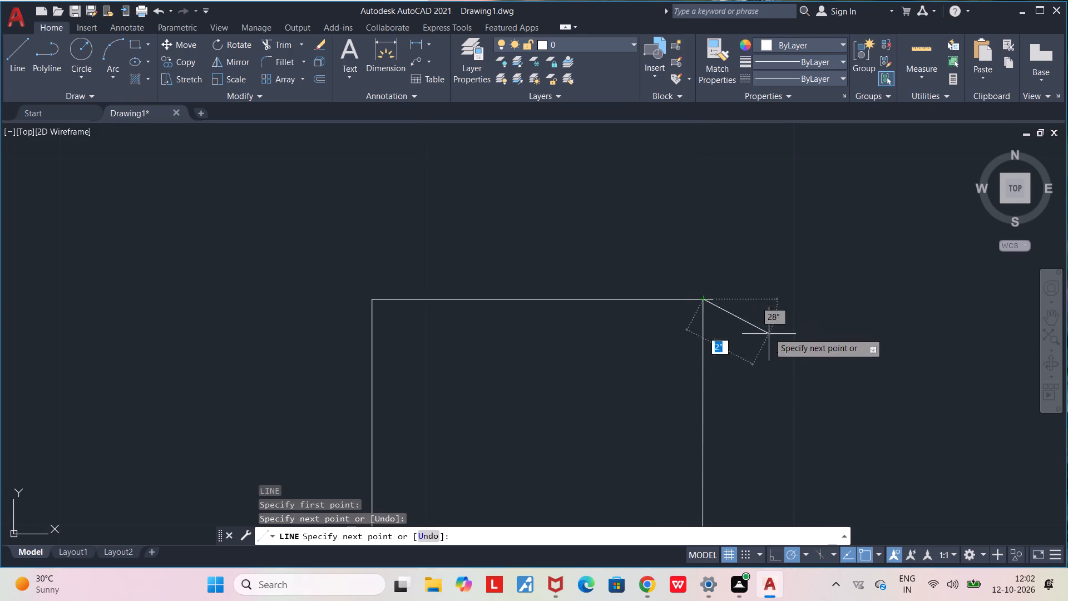
pyautogui.press('Escape')
pyautogui.press('Escape')
# Trim the short piece of the cap line overhanging the wall stub's upper-right corner.
pyautogui.scroll(3, 718, 306)
pyautogui.write('TR')
pyautogui.press('Return')
pyautogui.click(685, 280)
pyautogui.scroll(-3, 710, 326)
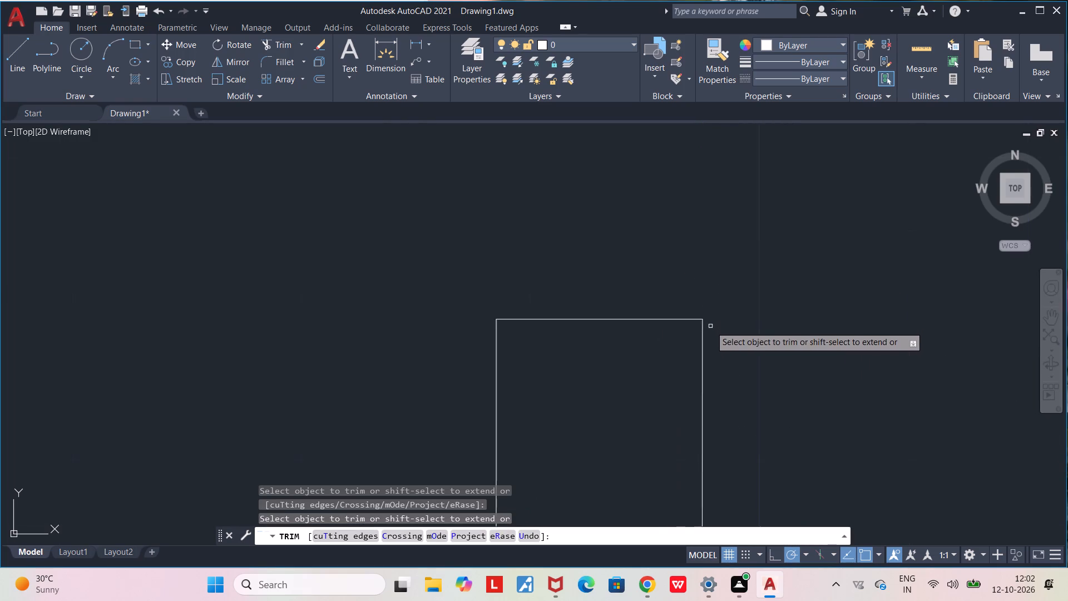
pyautogui.scroll(-4, 710, 326)
pyautogui.moveTo(694, 358); pyautogui.dragTo(690, 268, button='middle')
pyautogui.scroll(-2, 690, 268)
pyautogui.scroll(1, 701, 314)
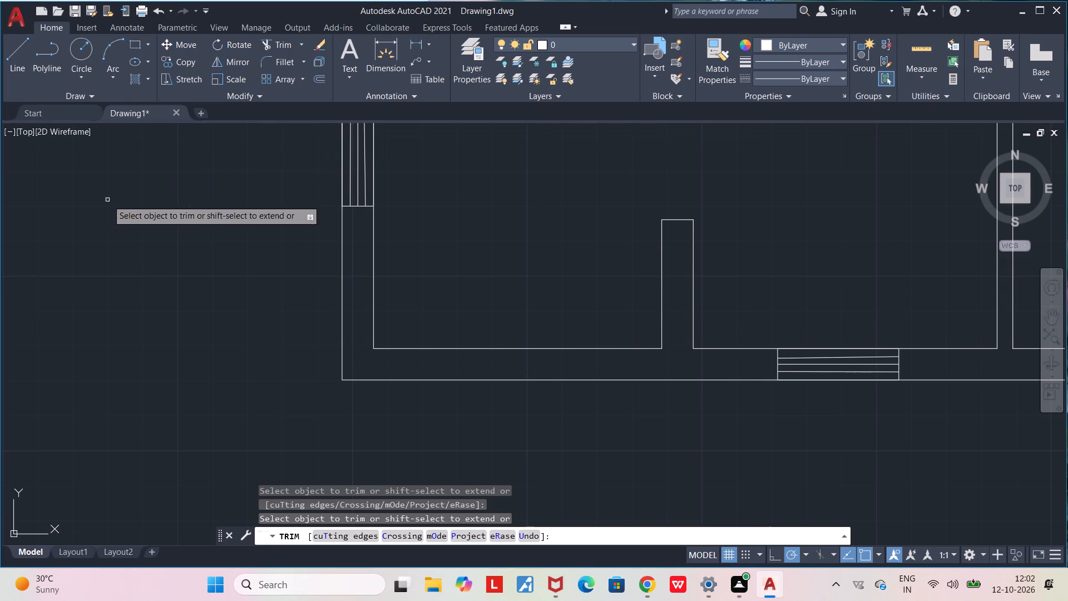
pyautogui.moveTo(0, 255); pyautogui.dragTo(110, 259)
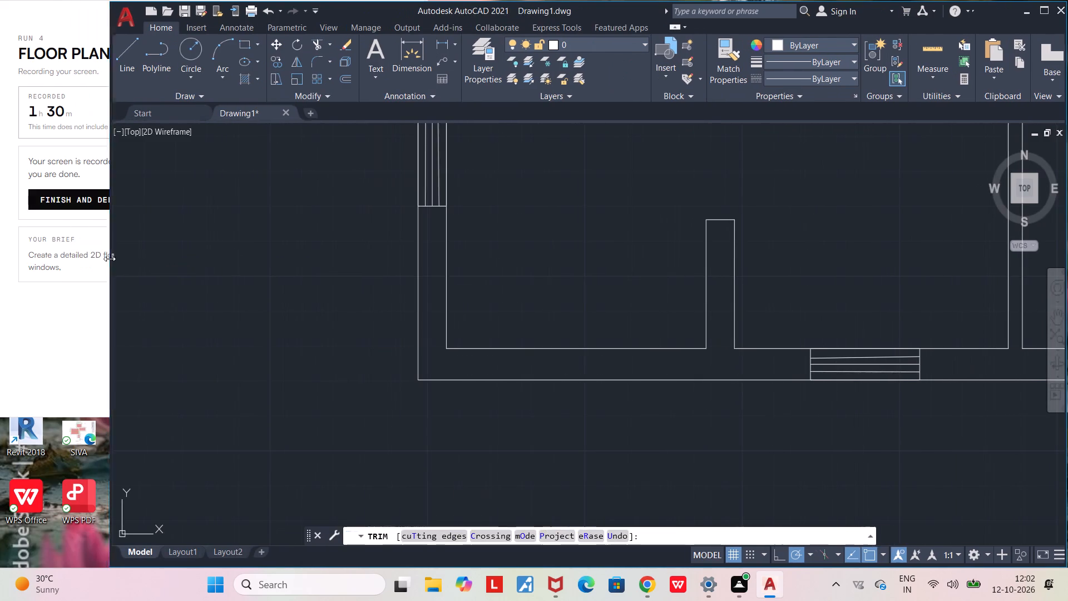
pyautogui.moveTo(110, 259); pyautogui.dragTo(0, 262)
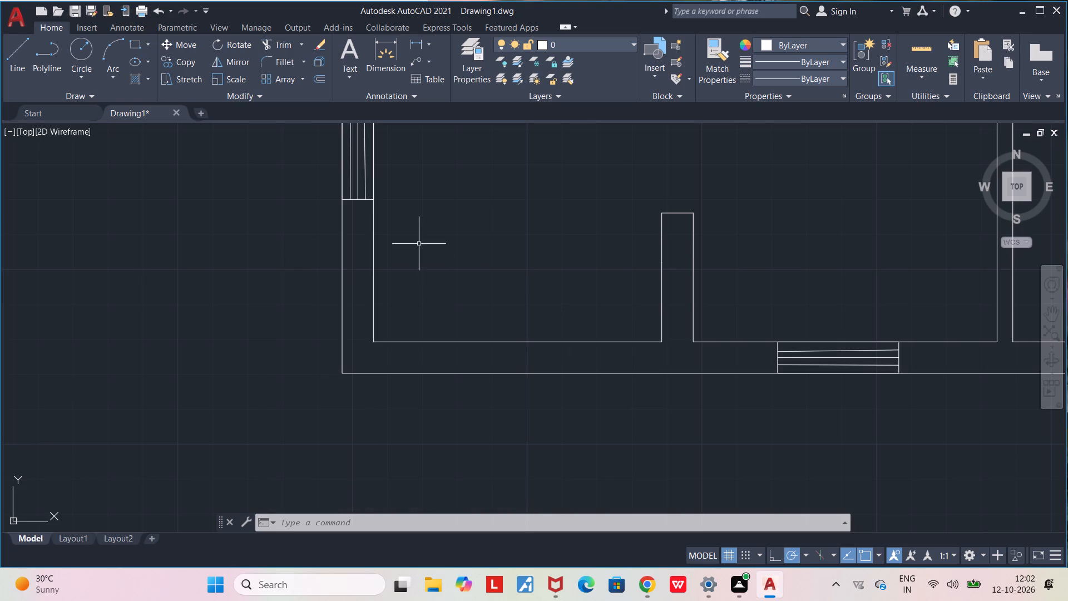
# Draw a horizontal line from the wall stub's upper-left corner to the inner face of the left outer wall.
pyautogui.moveTo(423, 249); pyautogui.dragTo(395, 346, button='middle')
pyautogui.scroll(1, 395, 349)
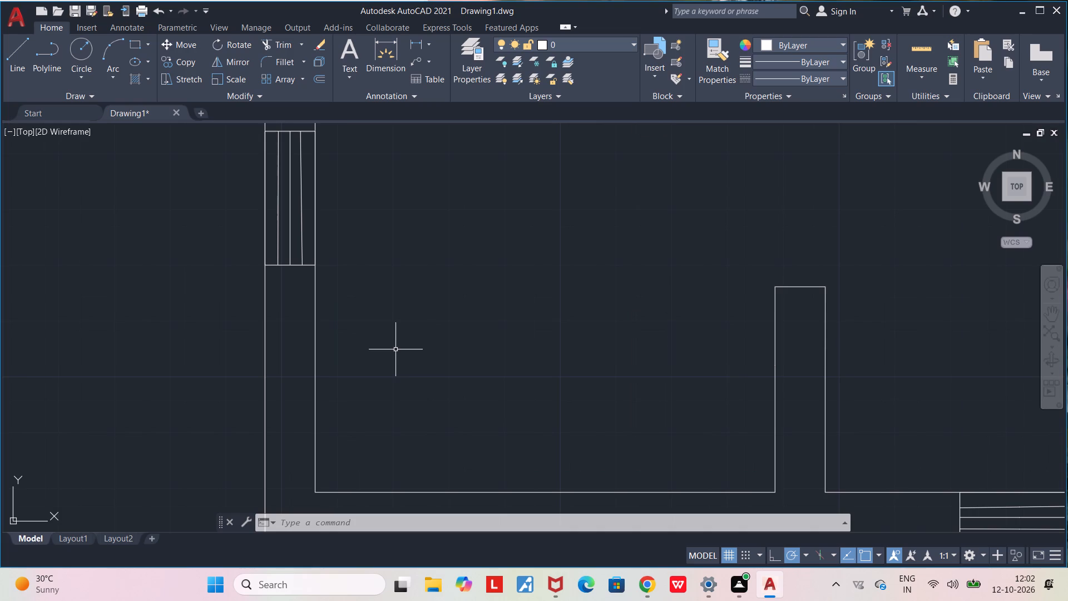
pyautogui.press('l')
pyautogui.press('Return')
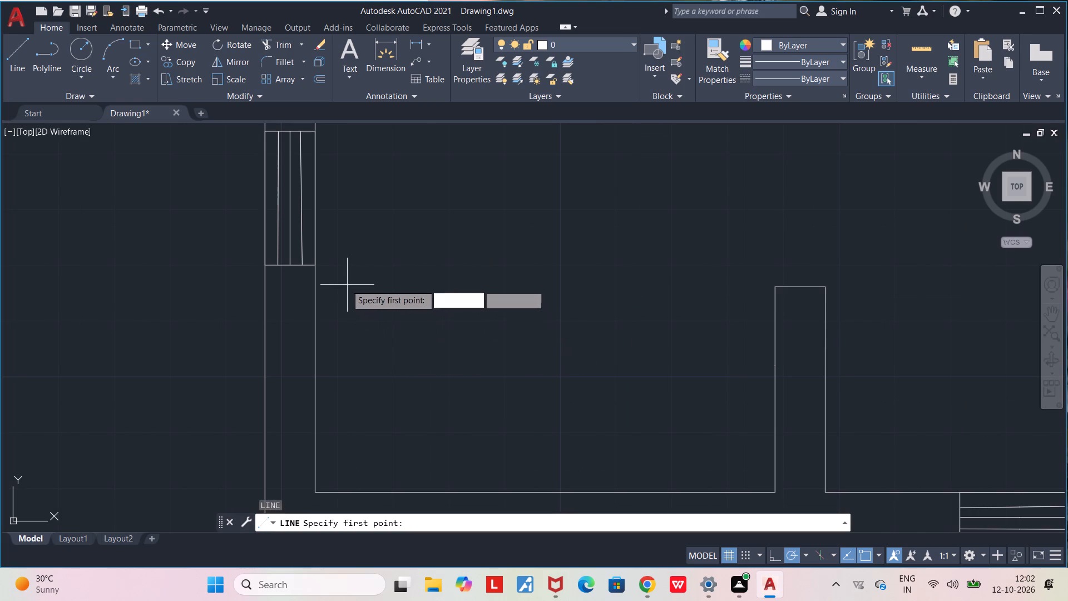
pyautogui.click(777, 290)
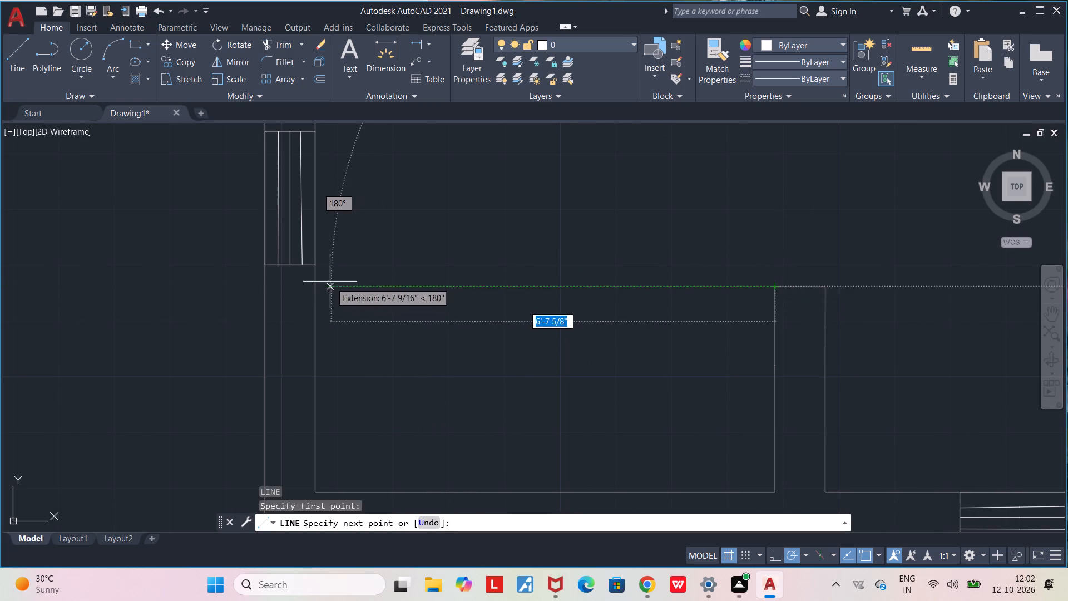
pyautogui.click(315, 284)
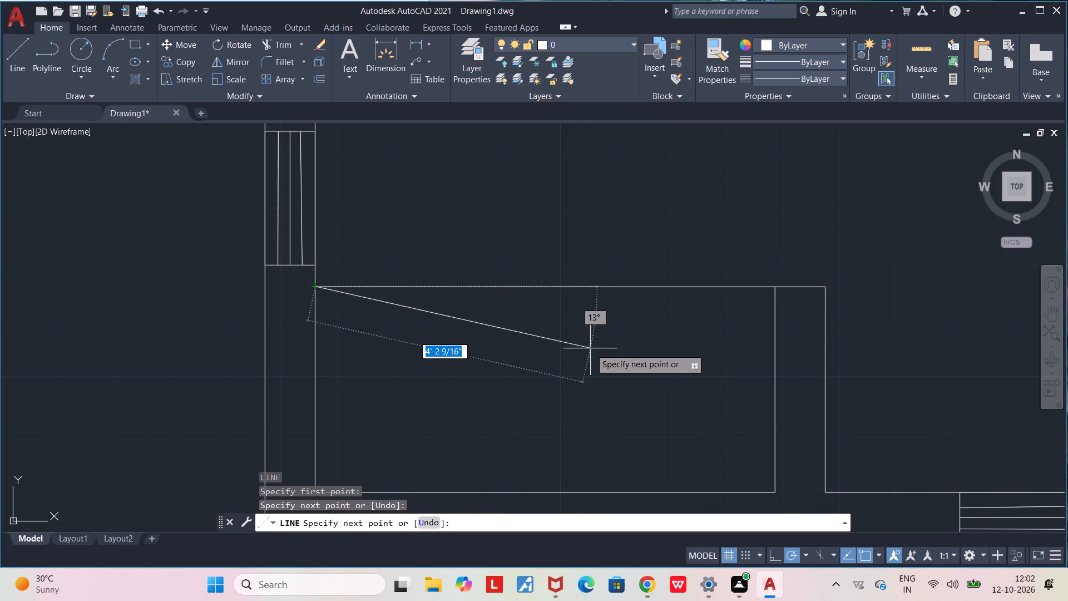
pyautogui.press('Escape')
# Draw a rectangle about 2'-11 7/16" by 2'-2 1/2" inside the left part of the enclosed area beside the wall stub.
pyautogui.scroll(-2, 546, 394)
pyautogui.moveTo(556, 400); pyautogui.dragTo(526, 381, button='middle')
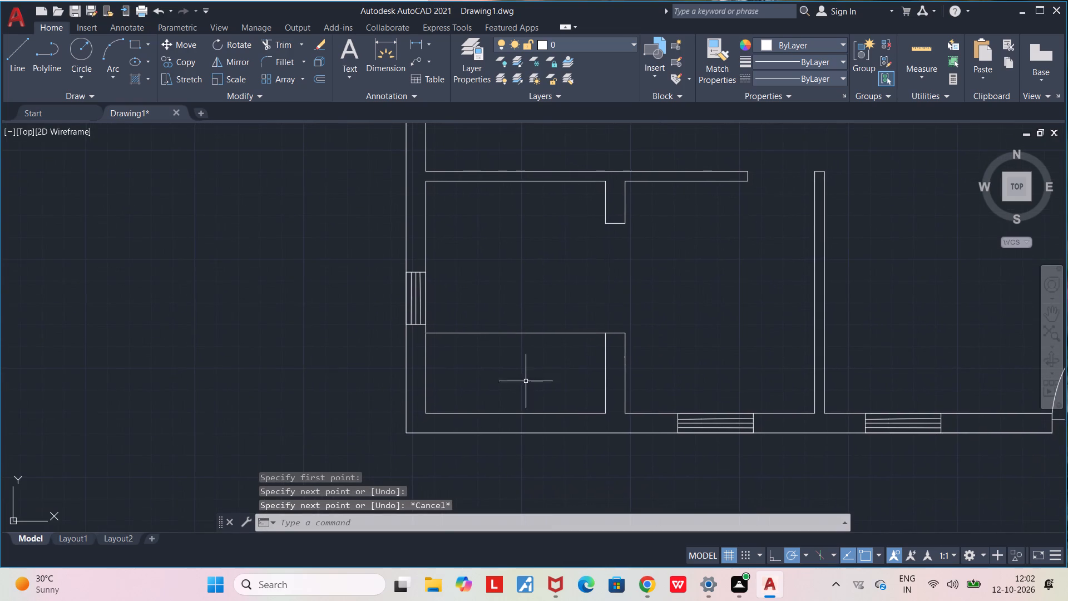
pyautogui.moveTo(125, 47); pyautogui.dragTo(135, 44, button='right')
pyautogui.click(135, 44)
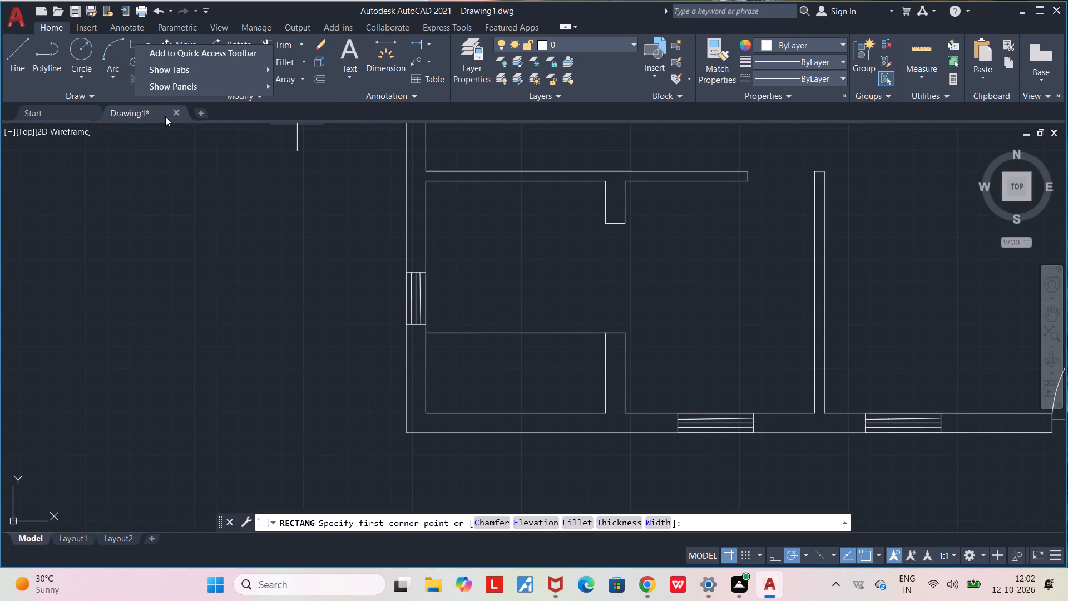
pyautogui.click(132, 44)
pyautogui.click(132, 43)
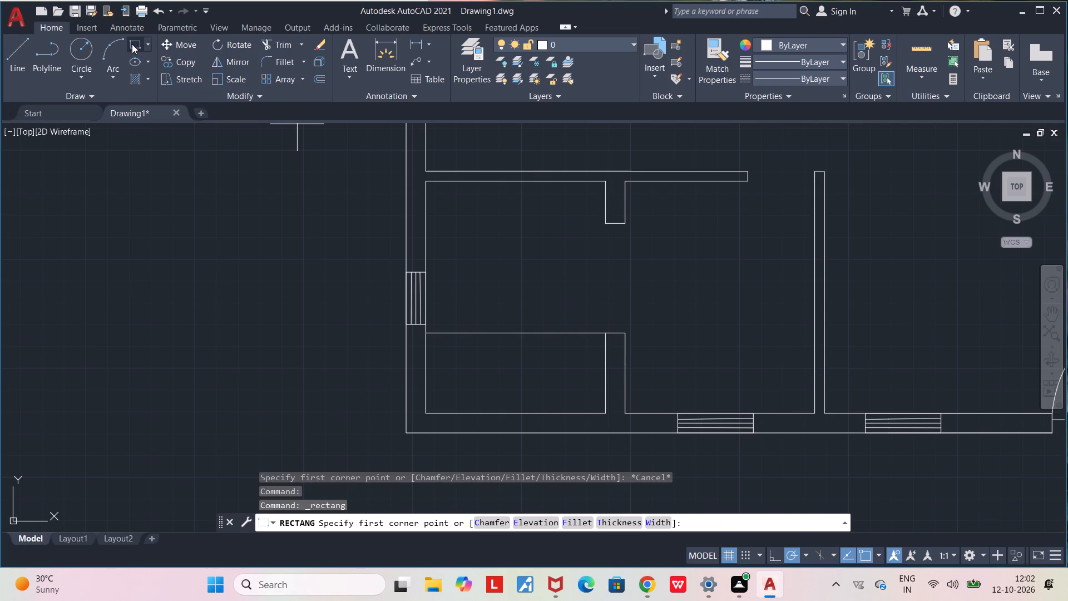
pyautogui.click(434, 345)
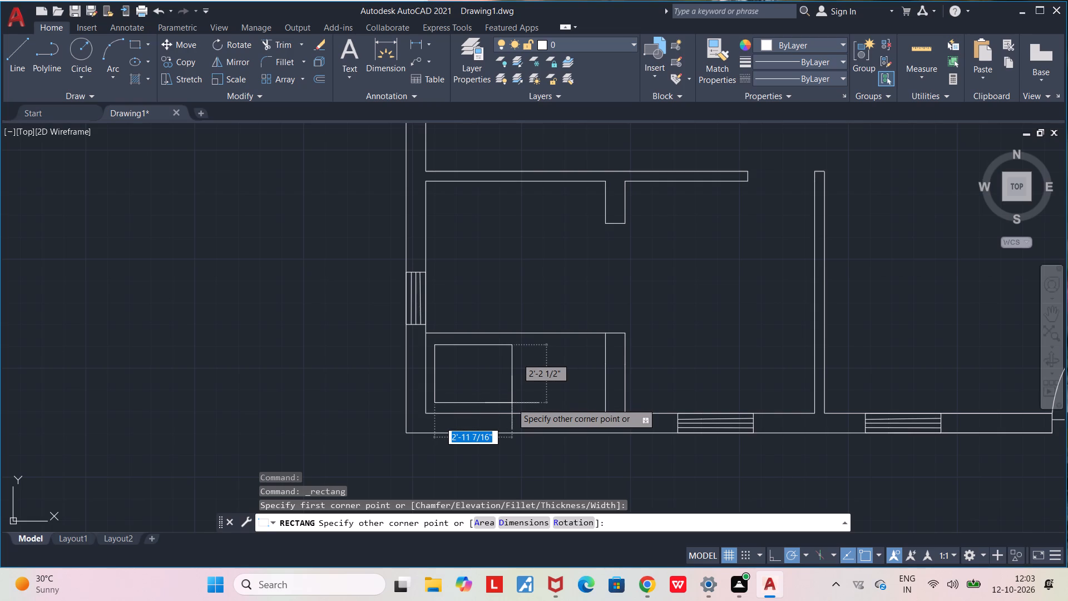
pyautogui.click(512, 403)
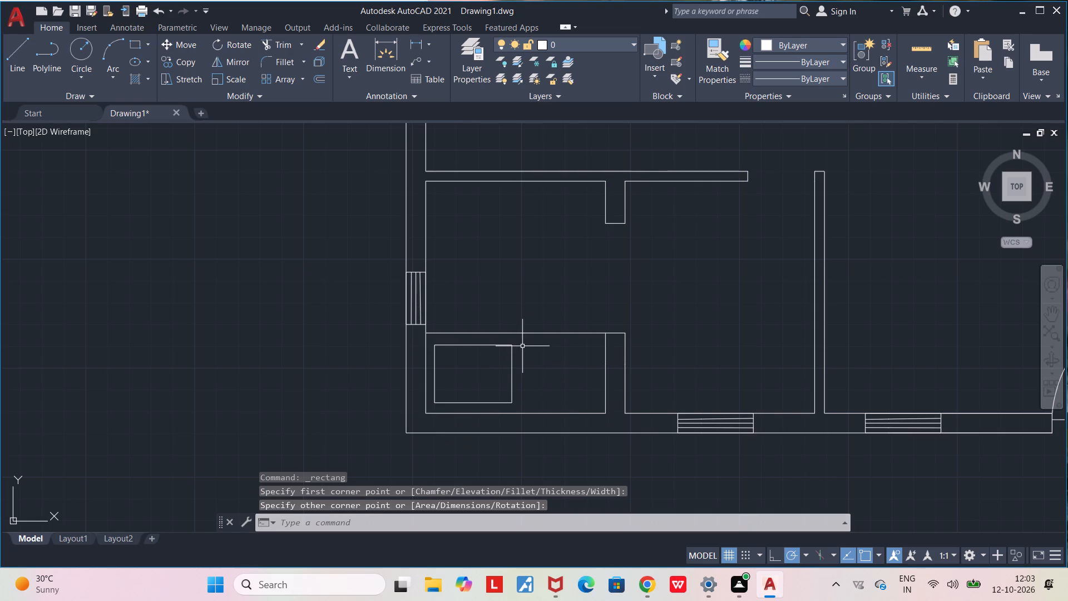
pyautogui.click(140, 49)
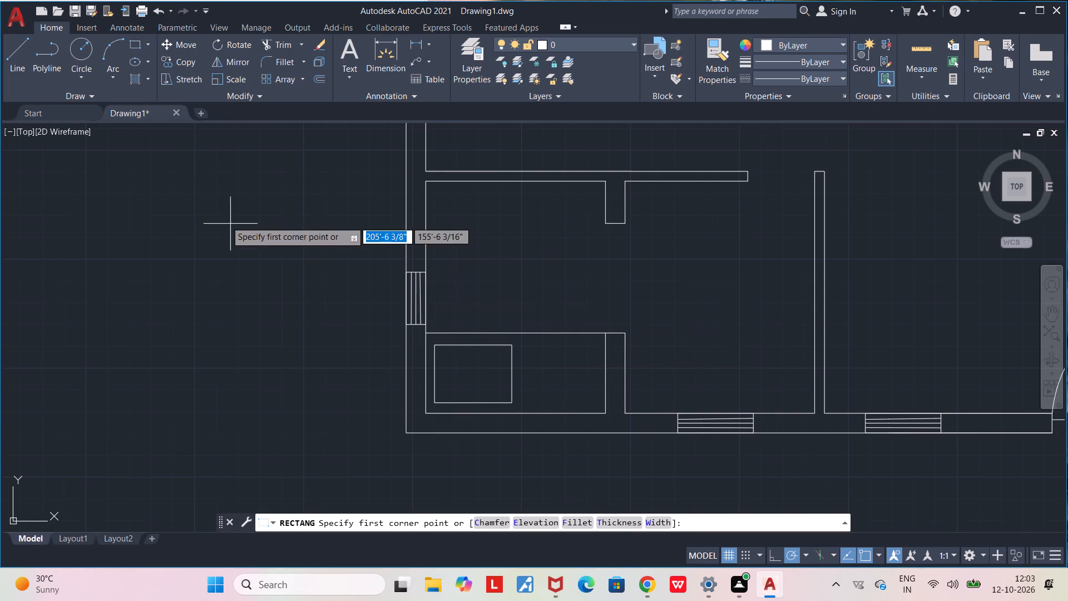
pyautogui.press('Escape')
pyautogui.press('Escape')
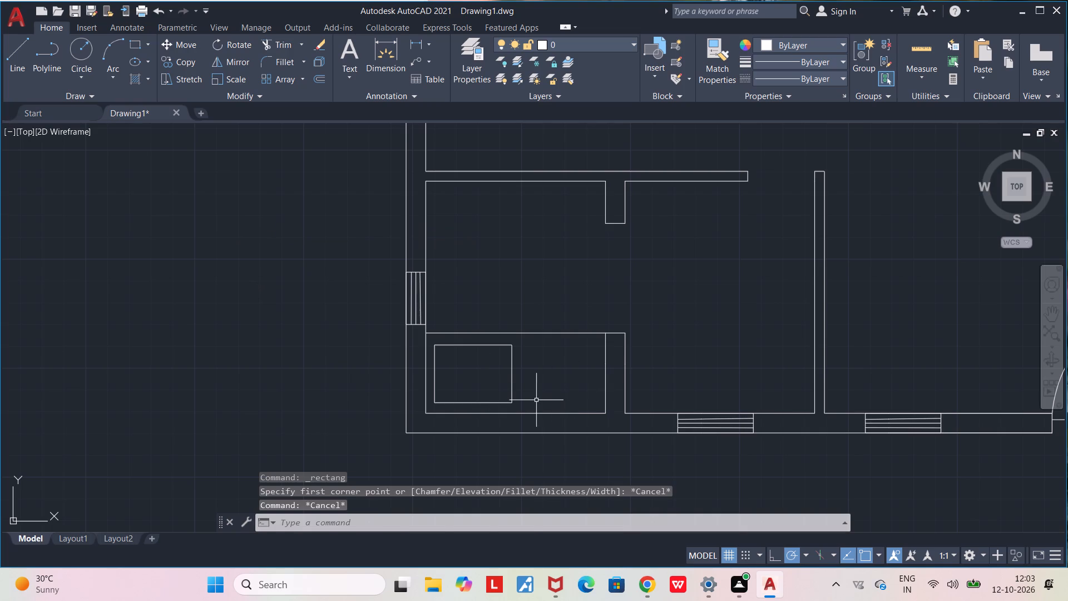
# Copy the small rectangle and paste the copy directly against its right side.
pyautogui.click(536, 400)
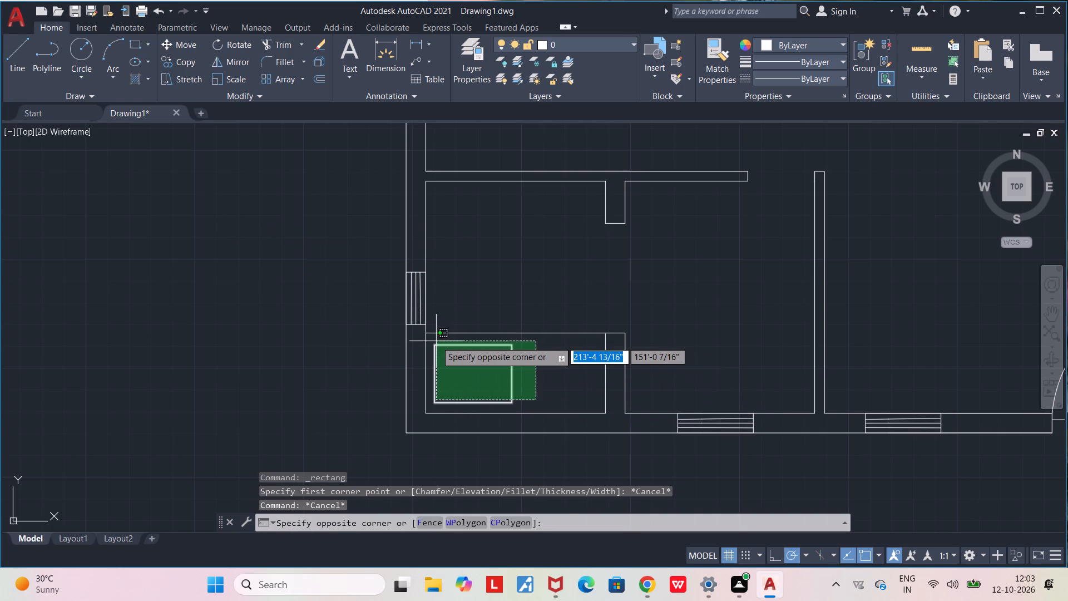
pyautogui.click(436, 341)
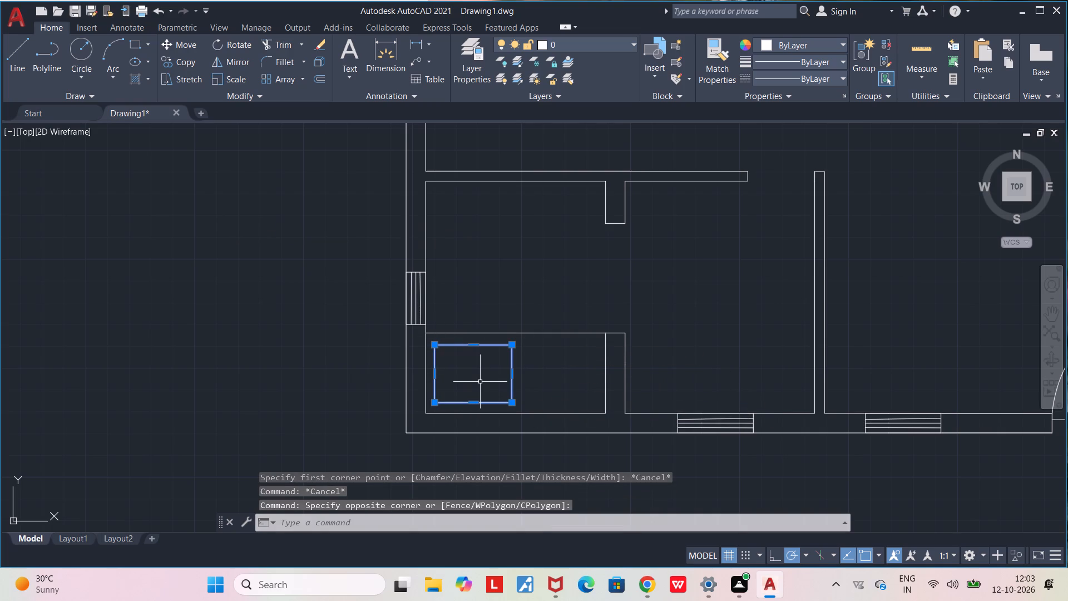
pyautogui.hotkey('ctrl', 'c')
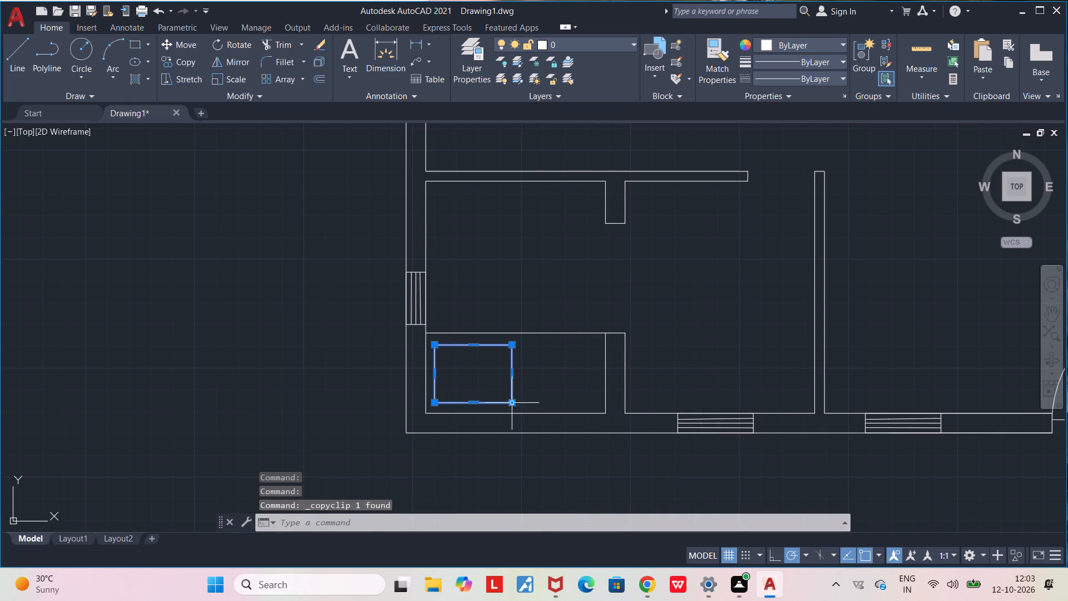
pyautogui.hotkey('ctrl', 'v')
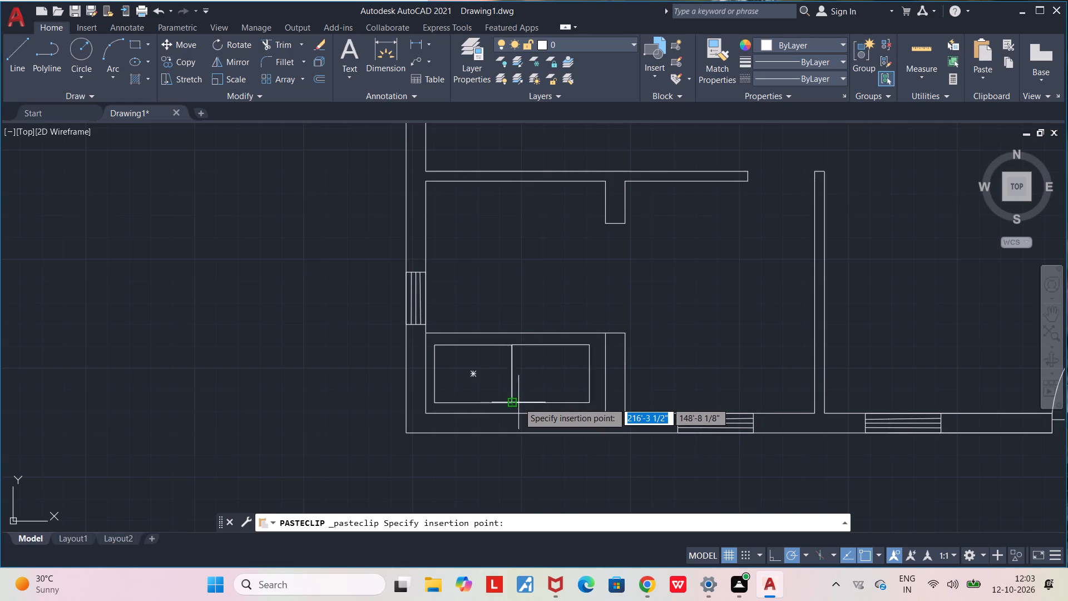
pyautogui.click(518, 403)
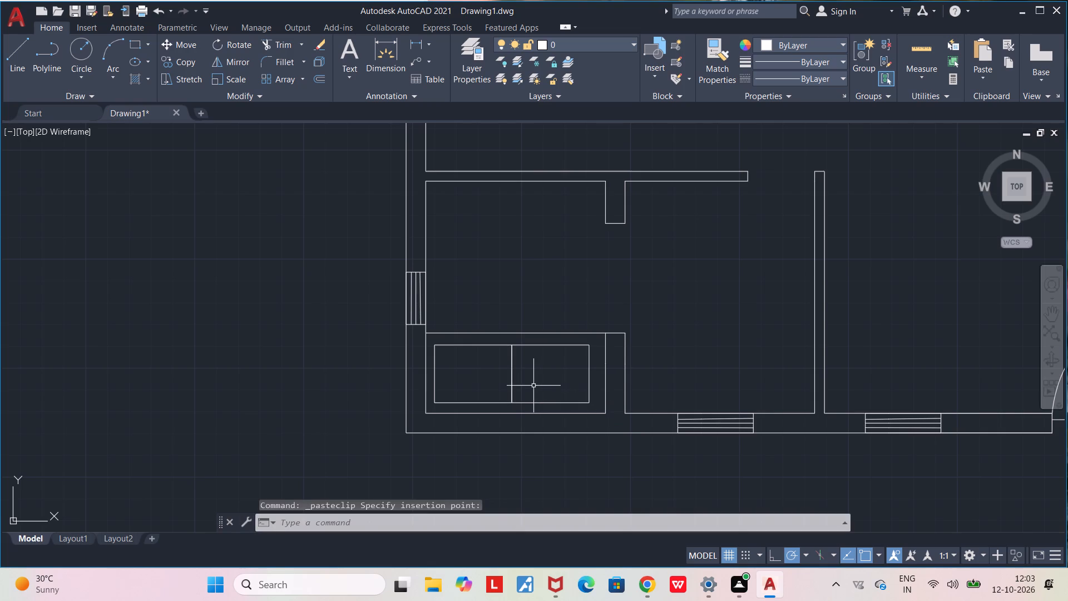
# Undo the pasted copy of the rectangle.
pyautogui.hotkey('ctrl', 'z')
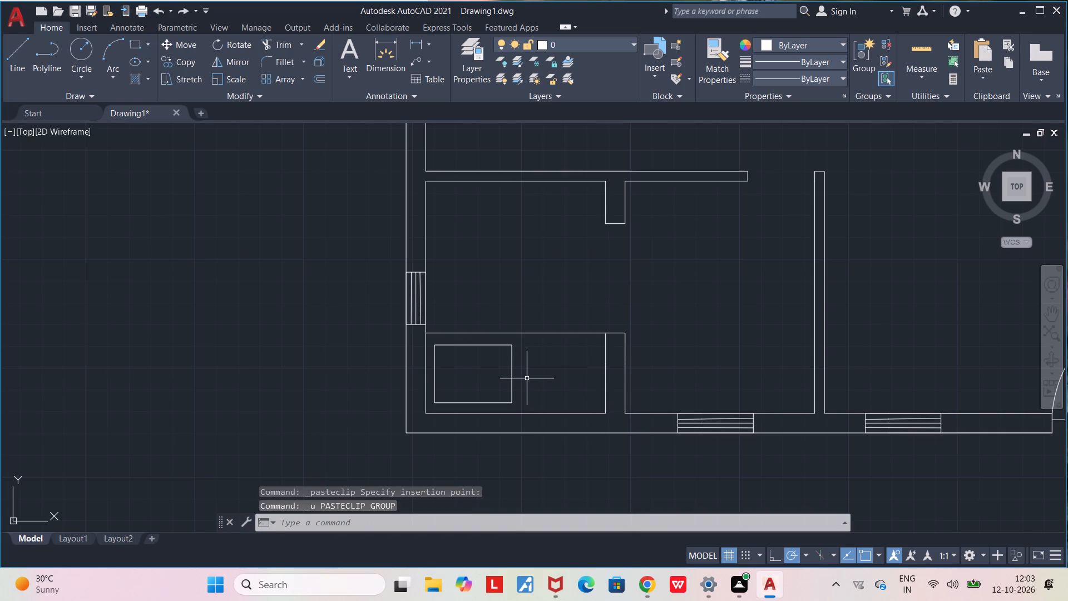
# Copy the small rectangle and paste the copy just to its right, leaving a narrow gap between them.
pyautogui.scroll(1, 527, 378)
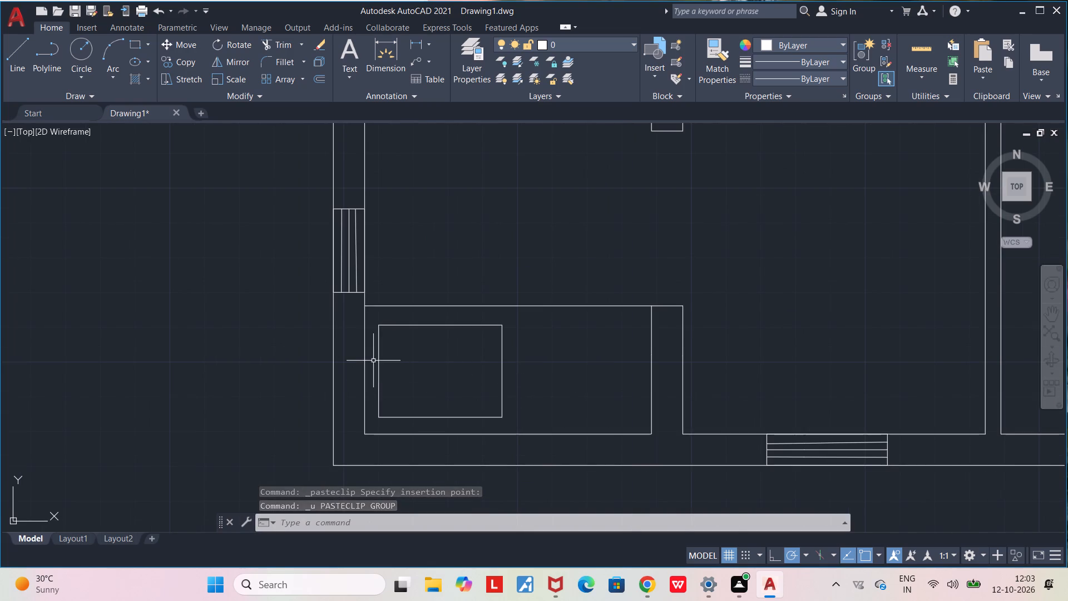
pyautogui.click(379, 364)
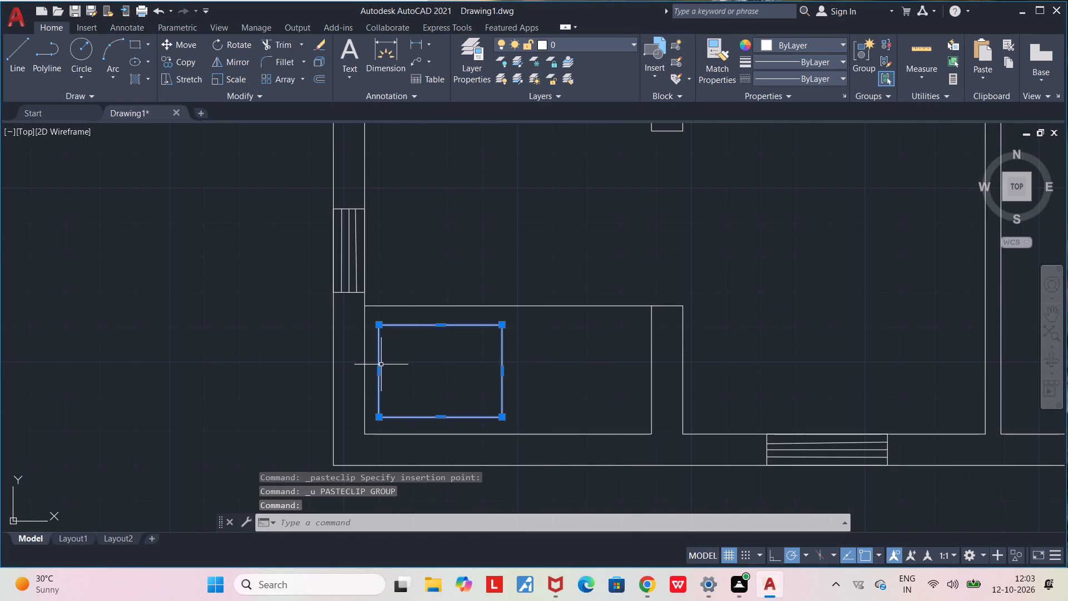
pyautogui.hotkey('ctrl', 'c')
pyautogui.hotkey('ctrl', 'v')
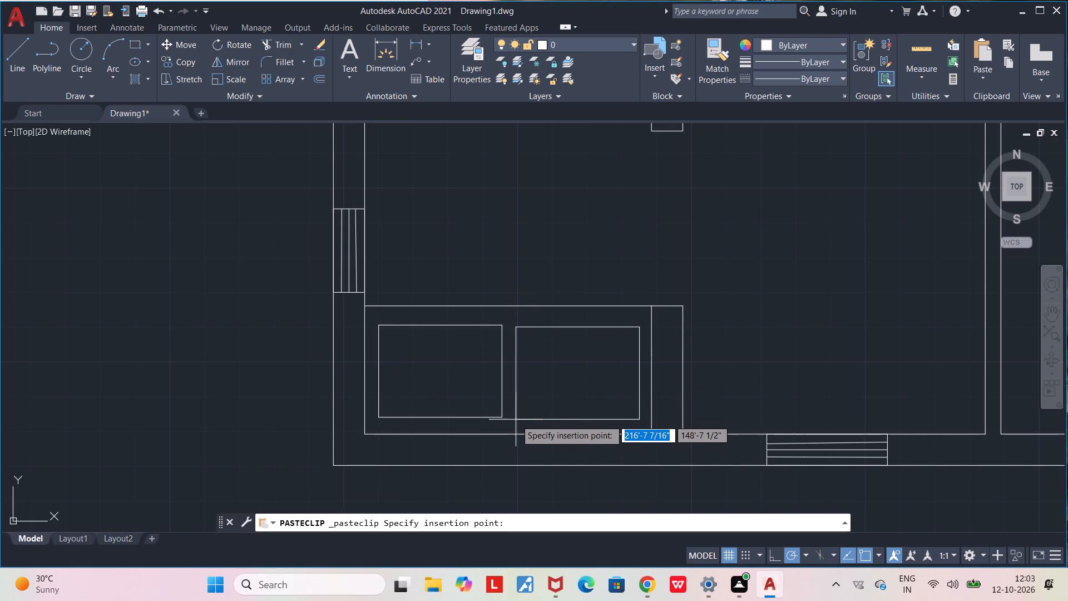
pyautogui.click(515, 420)
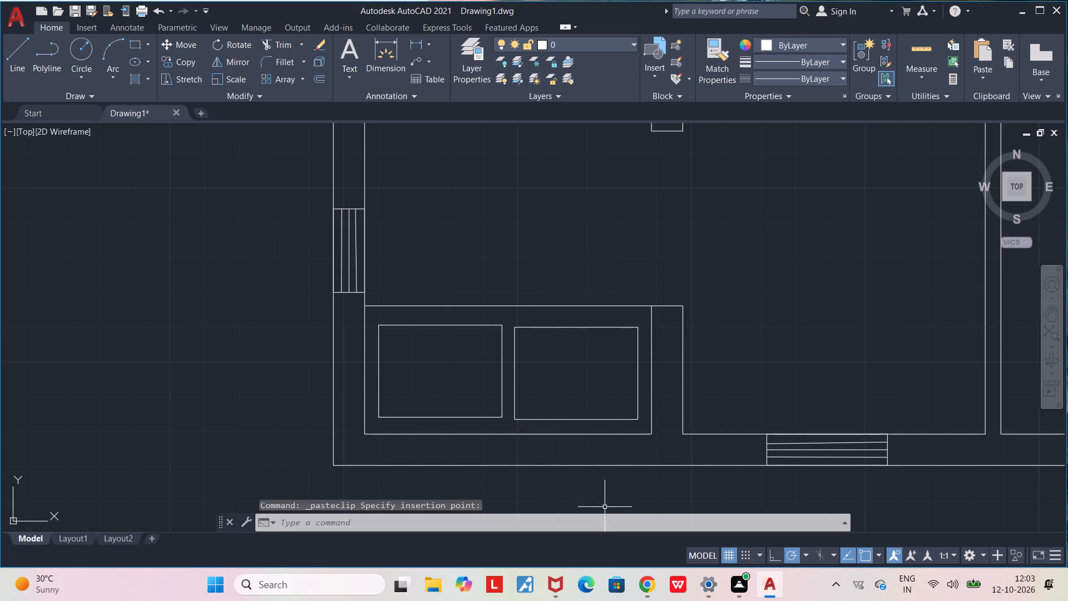
pyautogui.press('Escape')
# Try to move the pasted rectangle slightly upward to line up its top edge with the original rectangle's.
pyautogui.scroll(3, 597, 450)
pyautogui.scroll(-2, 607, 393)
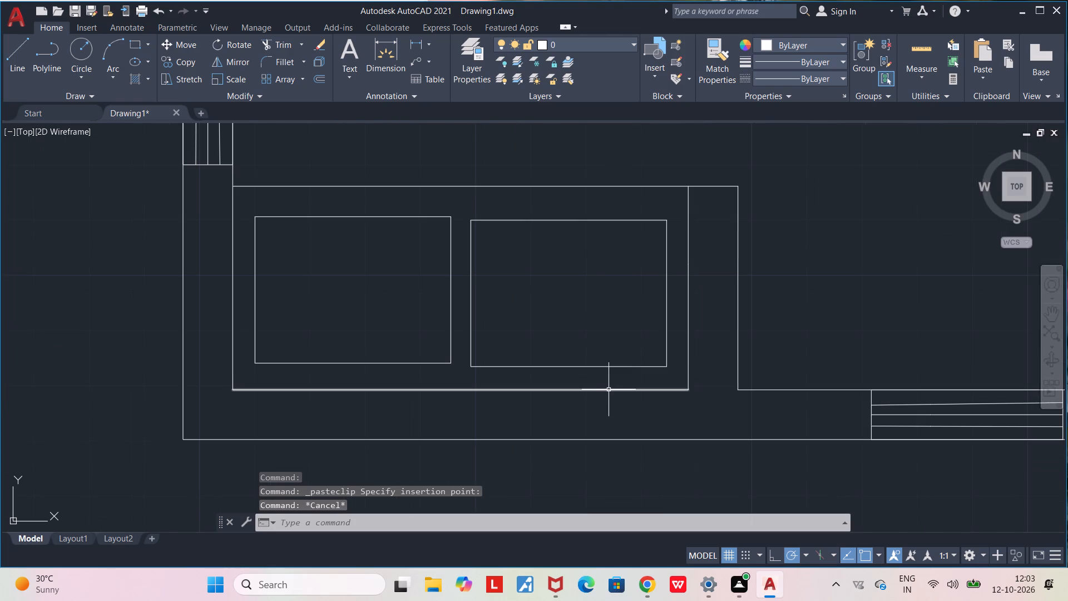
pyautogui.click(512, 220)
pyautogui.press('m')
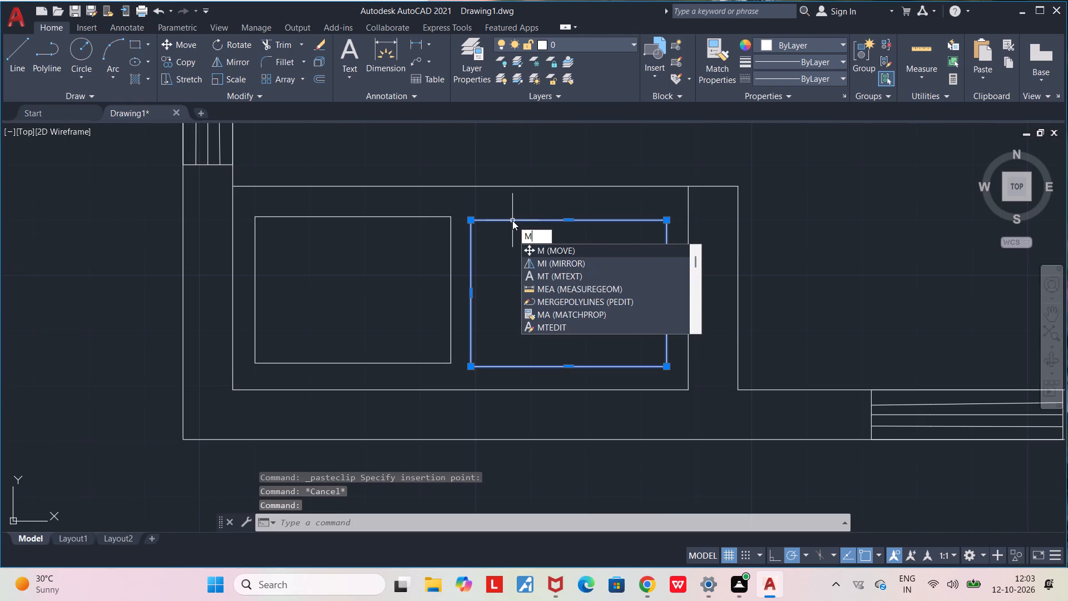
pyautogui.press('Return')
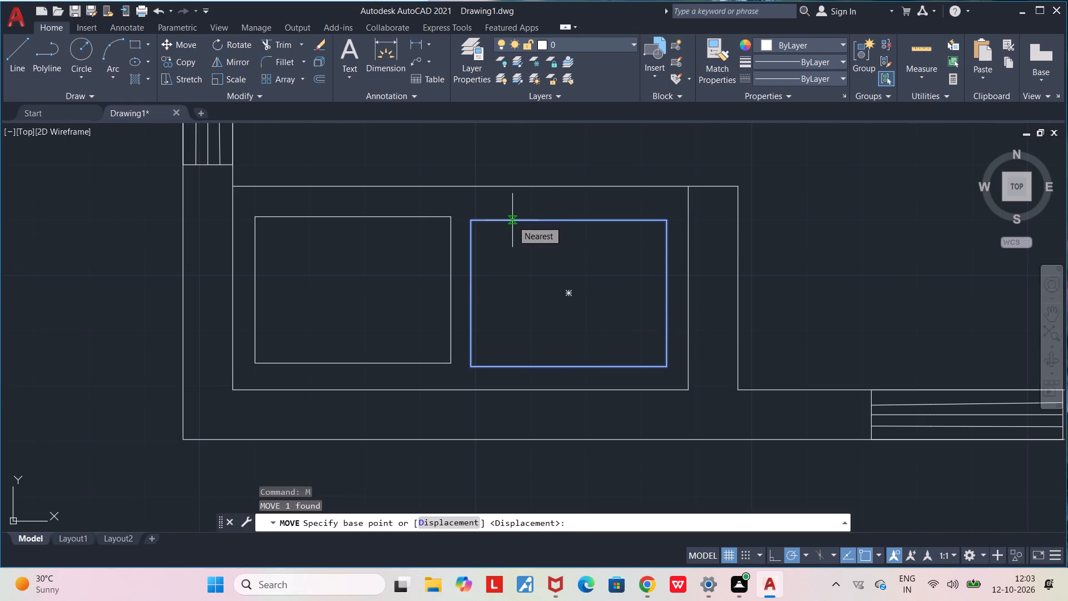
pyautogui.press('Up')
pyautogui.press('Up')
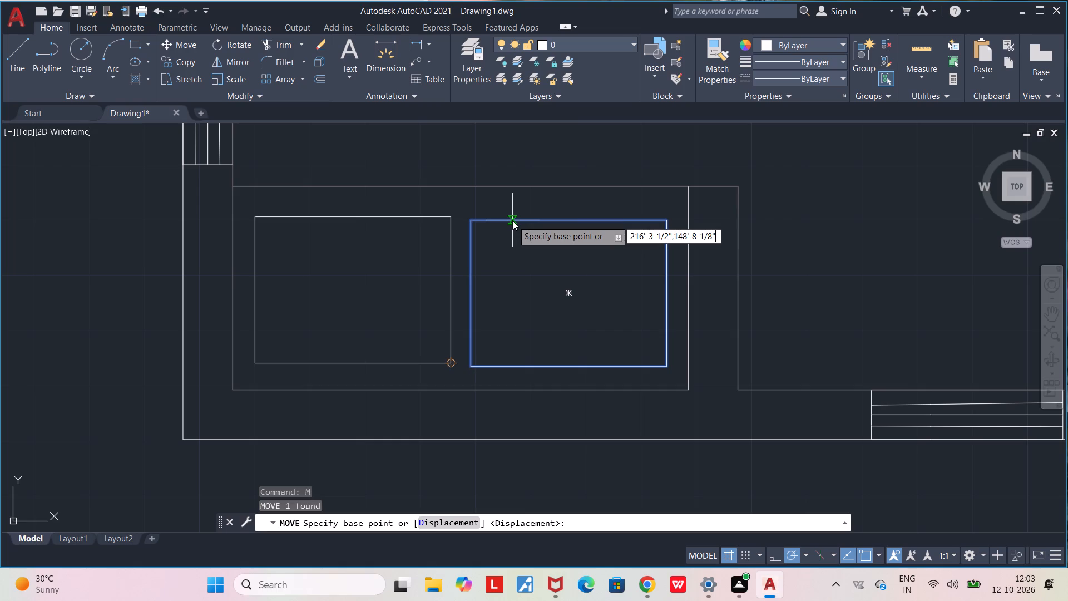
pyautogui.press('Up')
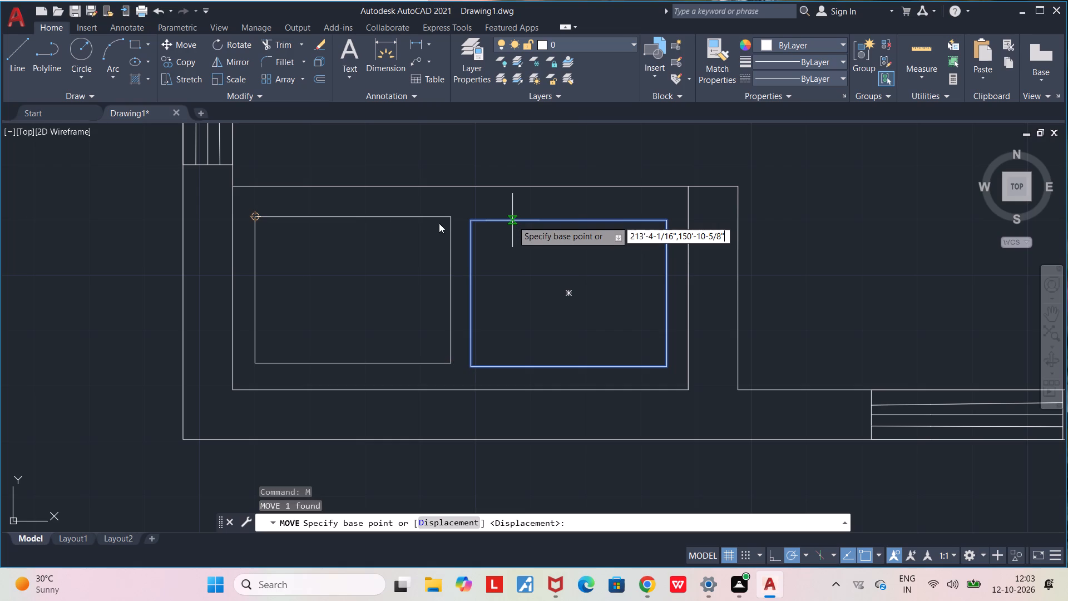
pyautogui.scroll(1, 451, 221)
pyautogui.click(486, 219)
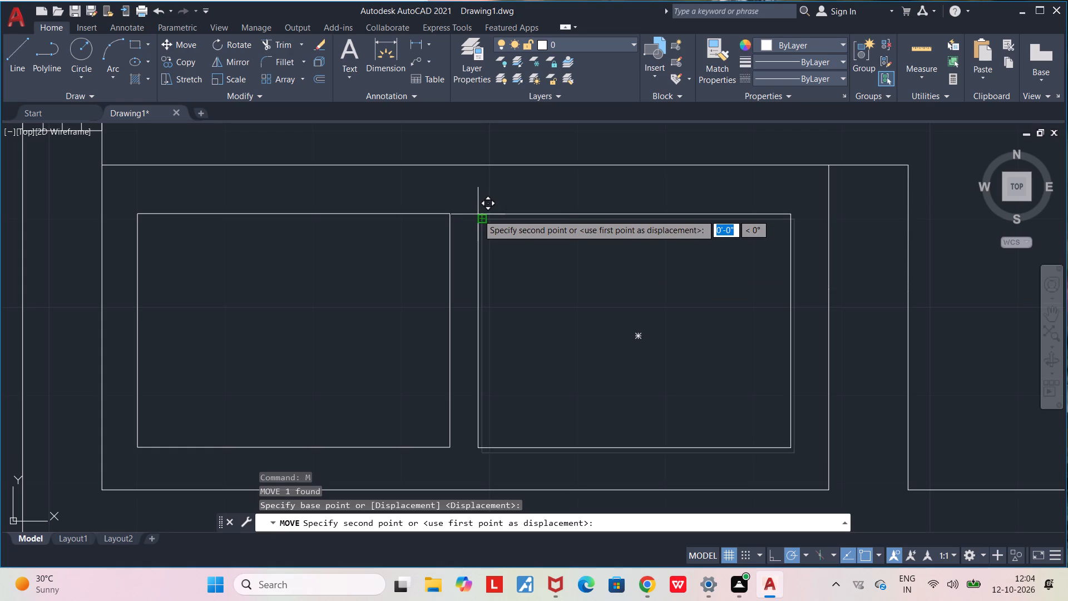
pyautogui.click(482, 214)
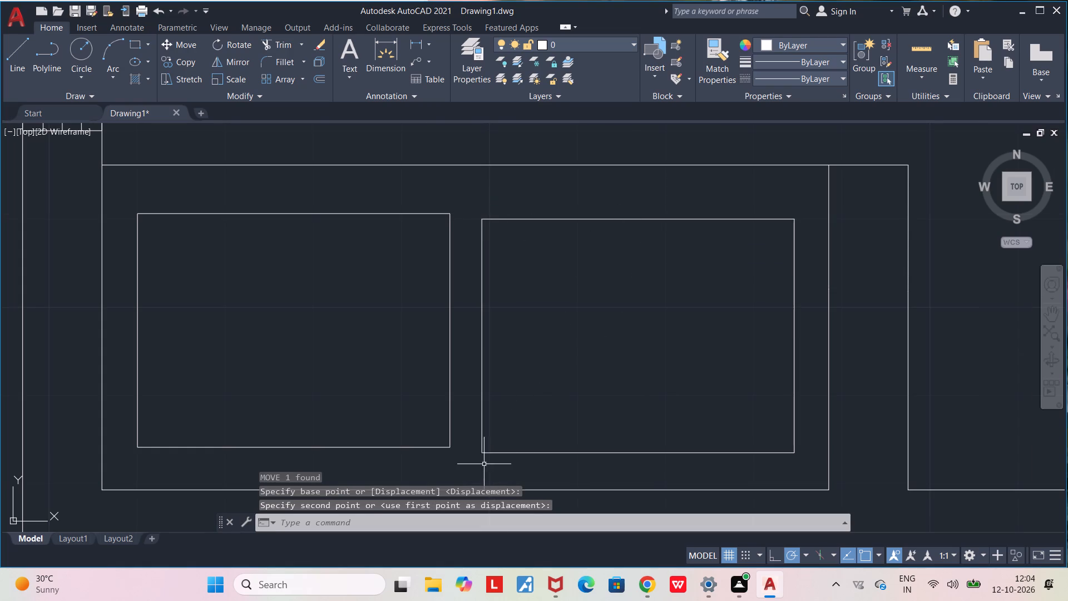
# Move the pasted rectangle straight up about 1/2" from its lower-left corner to align it with the original rectangle.
pyautogui.scroll(2, 483, 464)
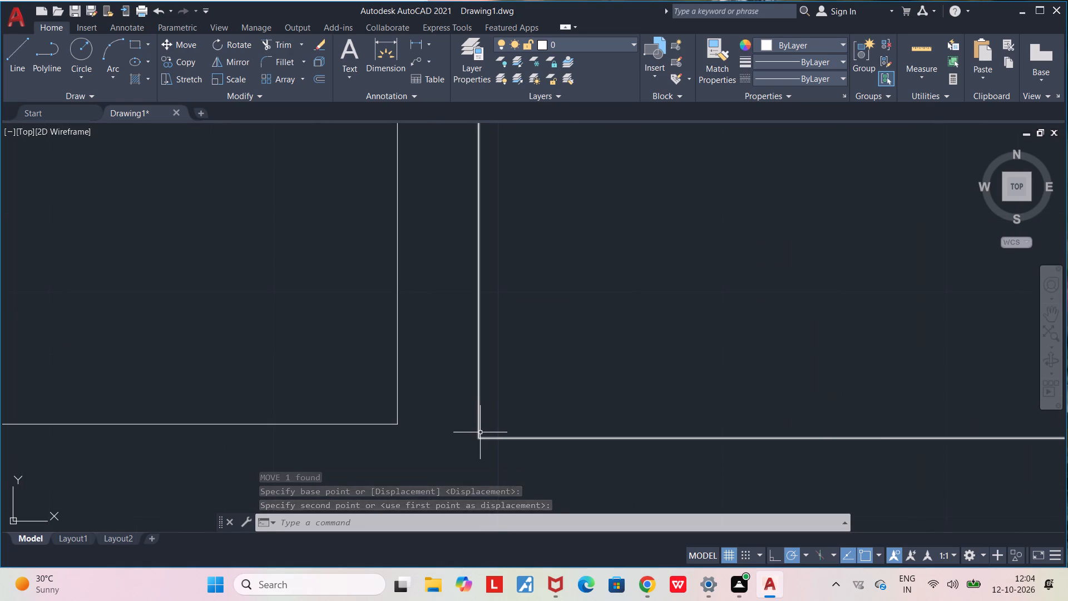
pyautogui.click(480, 432)
pyautogui.press('m')
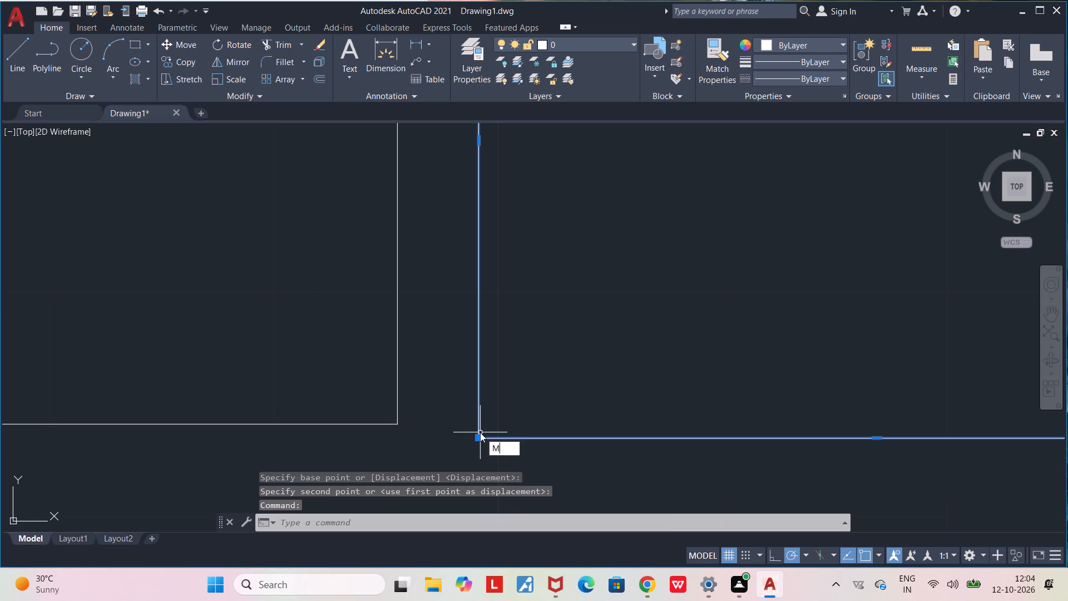
pyautogui.press('Return')
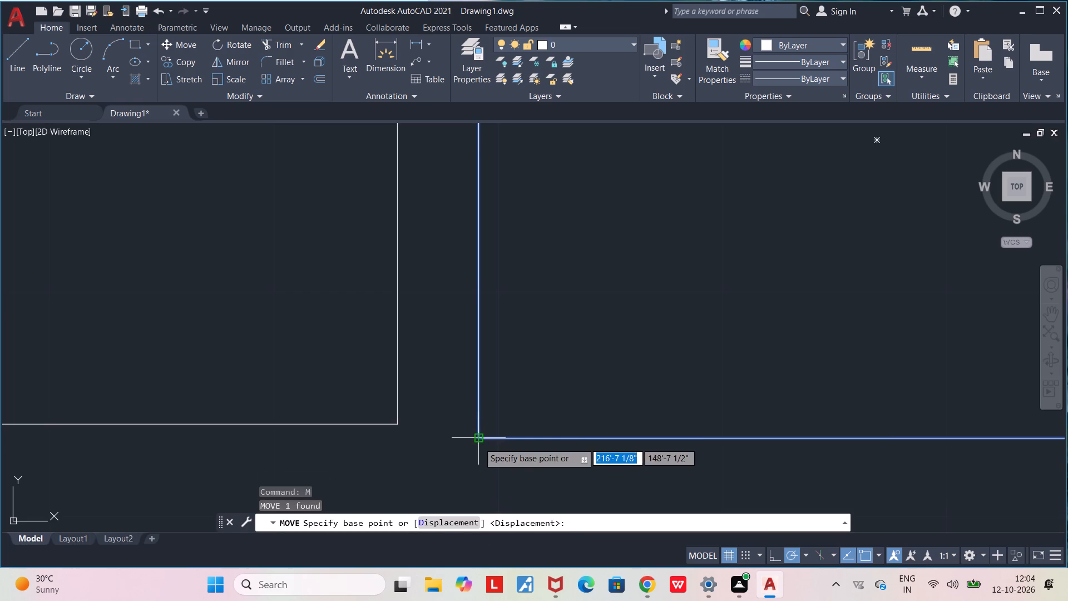
pyautogui.click(478, 442)
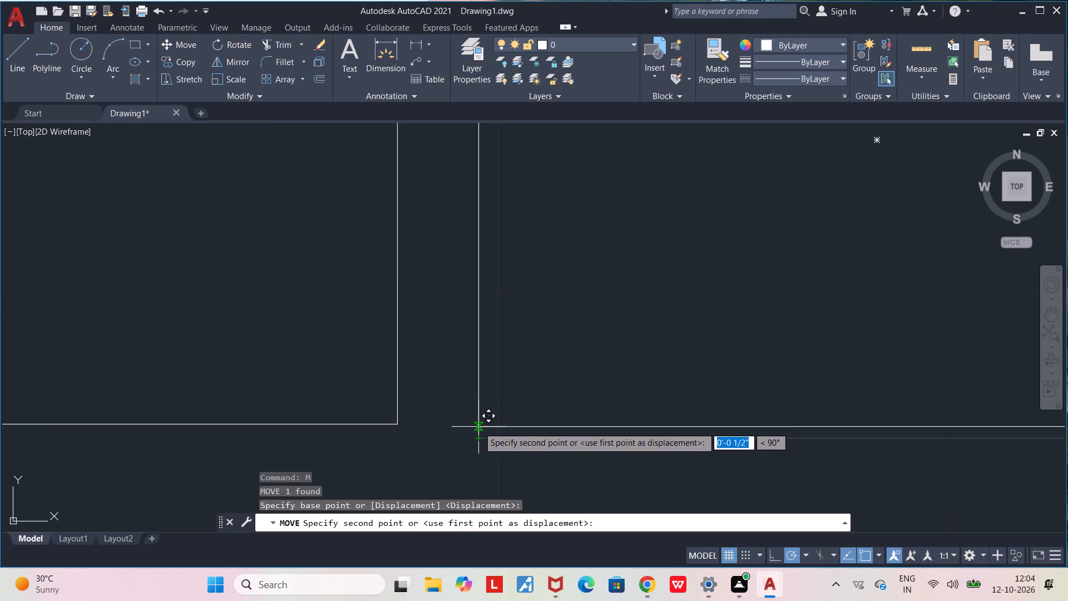
pyautogui.click(478, 425)
pyautogui.scroll(-5, 568, 446)
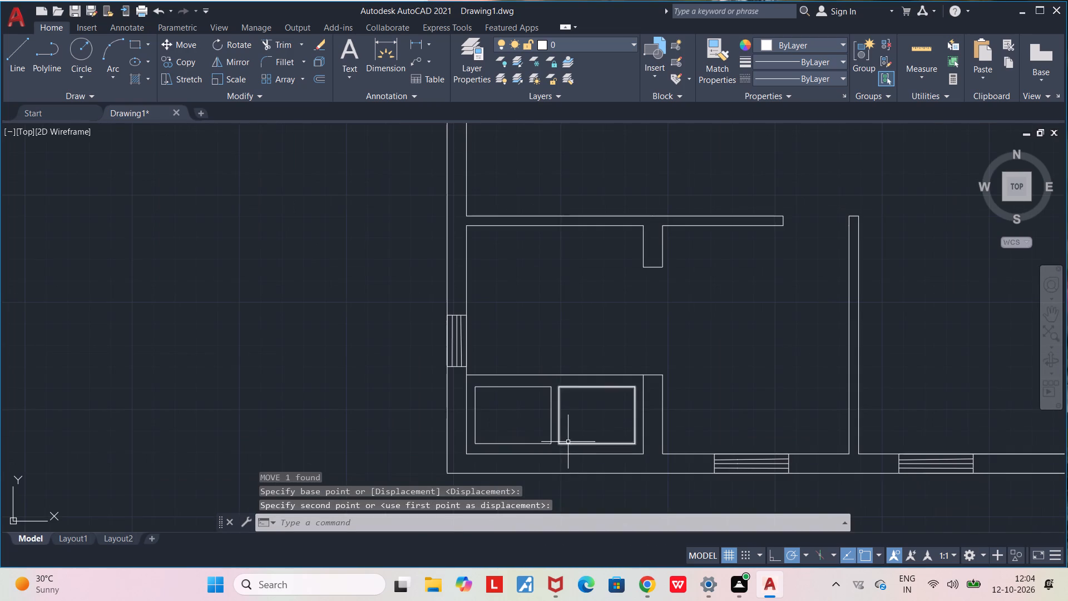
pyautogui.scroll(1, 611, 456)
pyautogui.press('Escape')
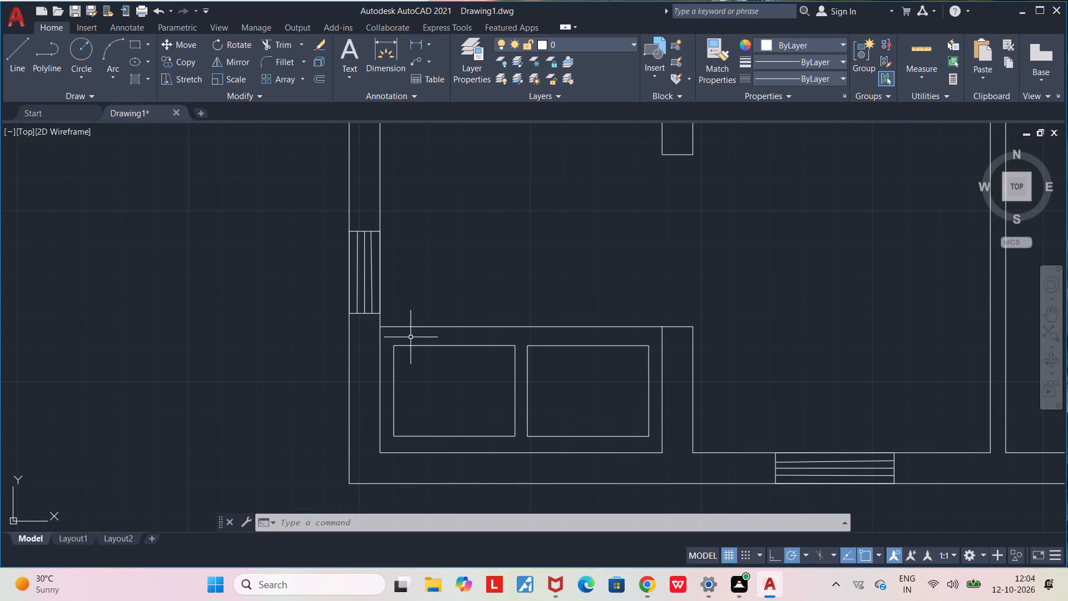
# Draw a nearly horizontal line across the left rectangle, side to side, slightly below its top edge.
pyautogui.press('l')
pyautogui.press('Return')
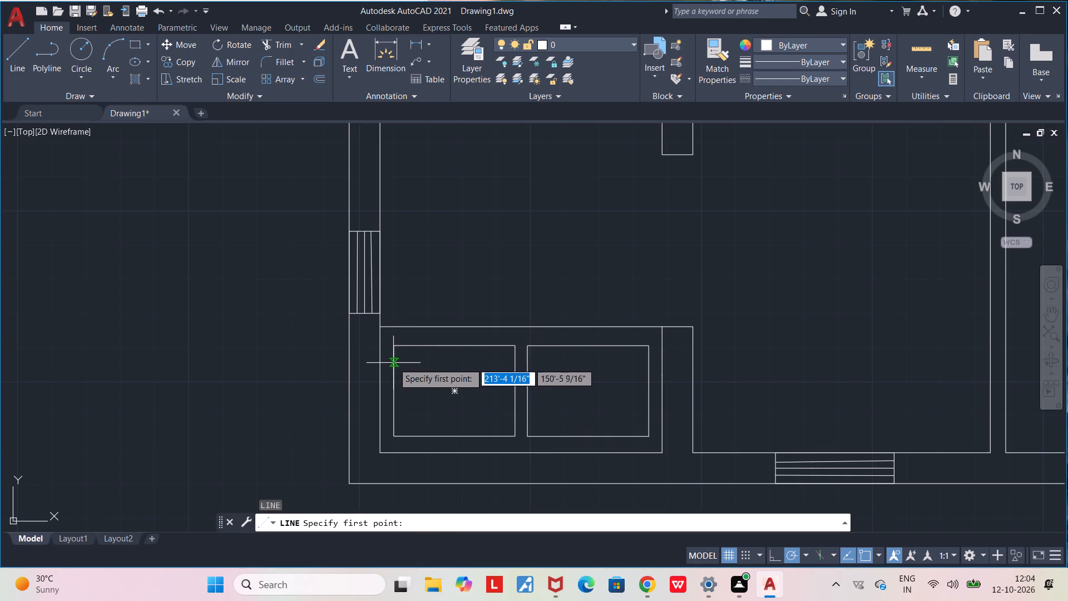
pyautogui.click(393, 362)
pyautogui.click(515, 361)
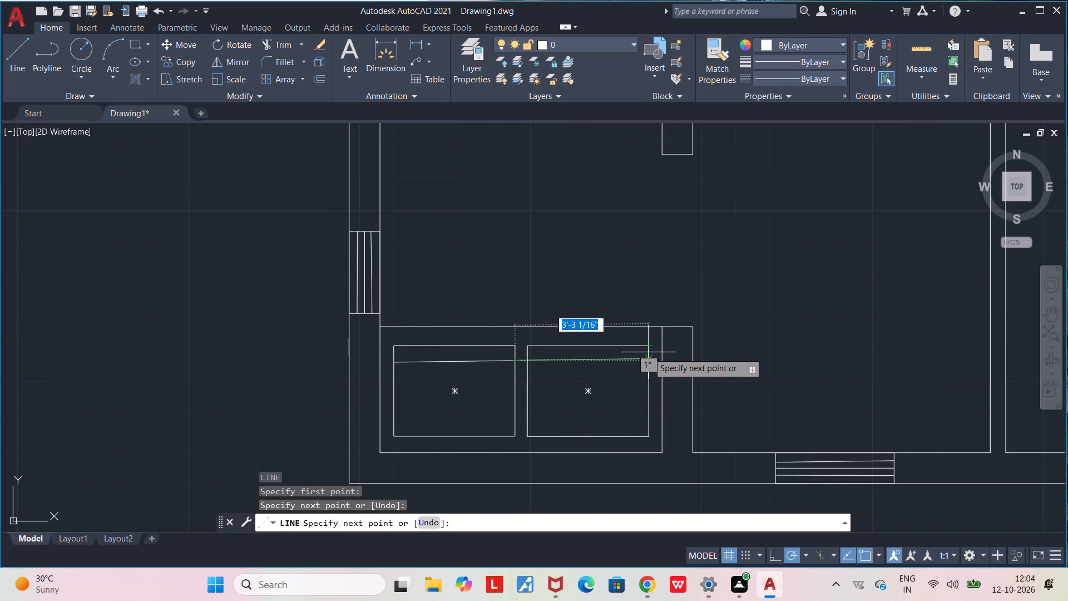
pyautogui.press('Escape')
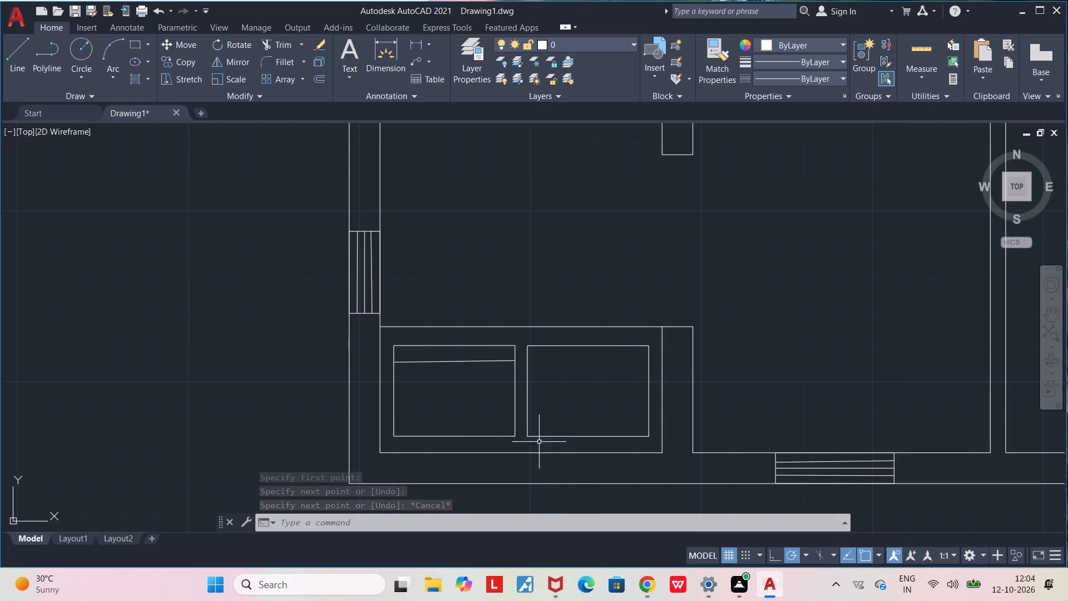
# Draw a horizontal line across the right rectangle, side to side, slightly above its bottom edge.
pyautogui.press('l')
pyautogui.press('Return')
pyautogui.click(527, 416)
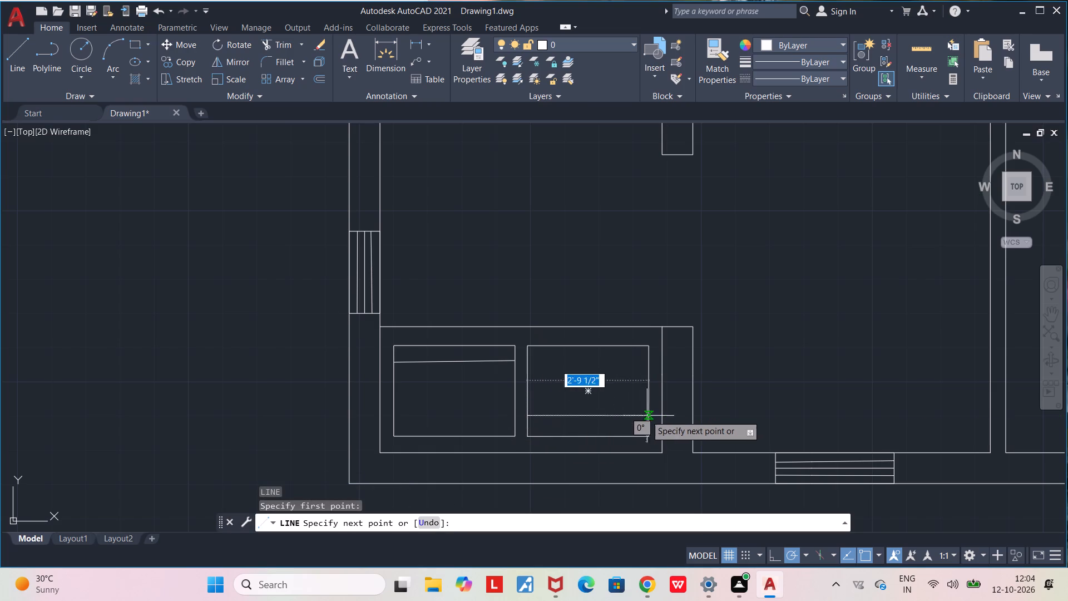
pyautogui.click(647, 416)
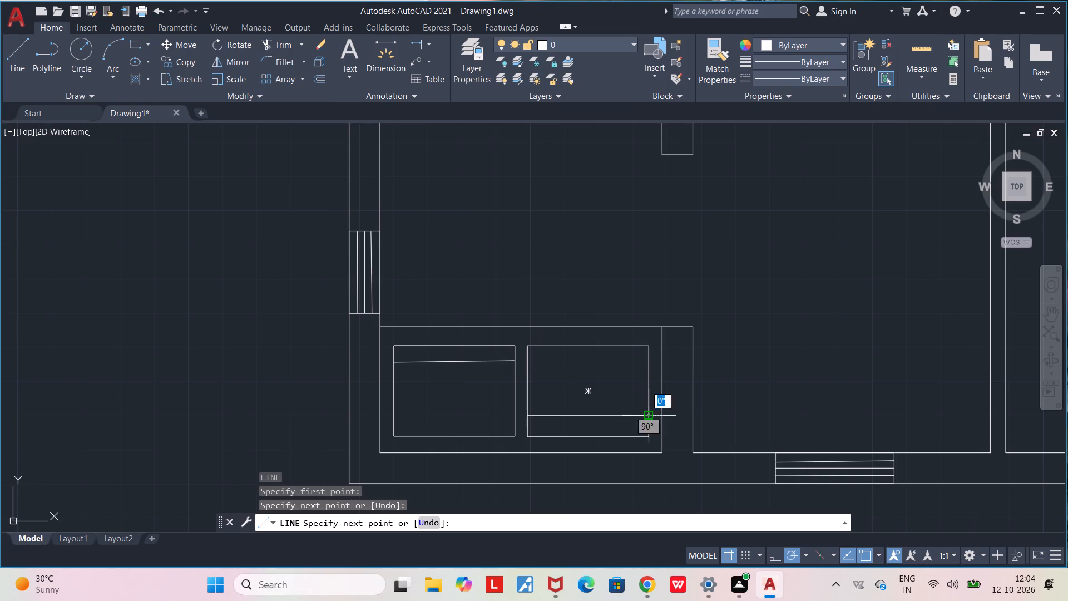
pyautogui.press('Escape')
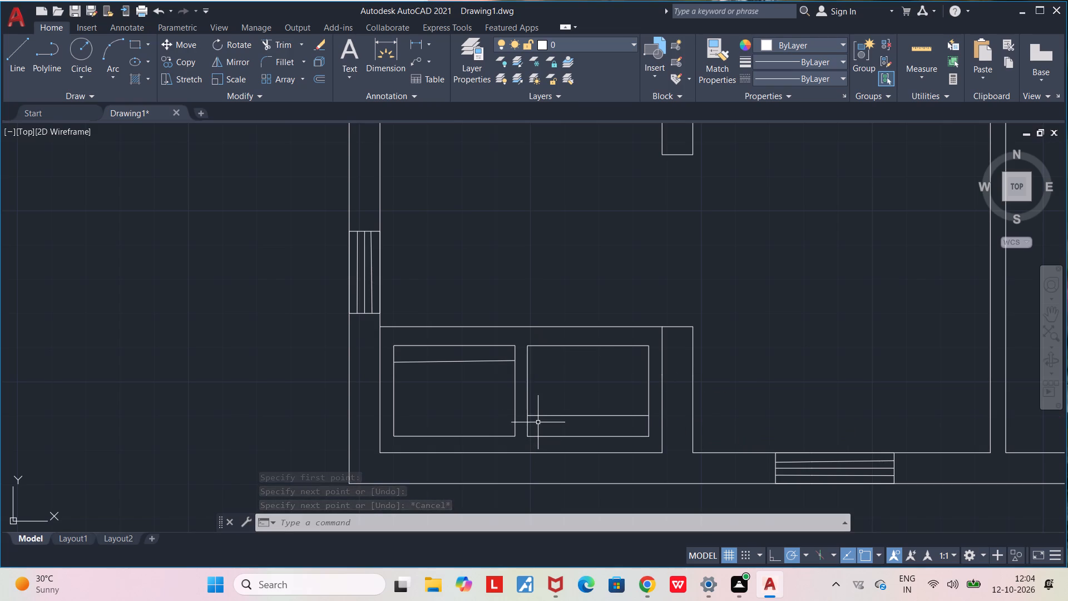
# Draw a three-sided outline in the left half of the right rectangle, starting and ending on its inner horizontal line.
pyautogui.press('l')
pyautogui.press('Return')
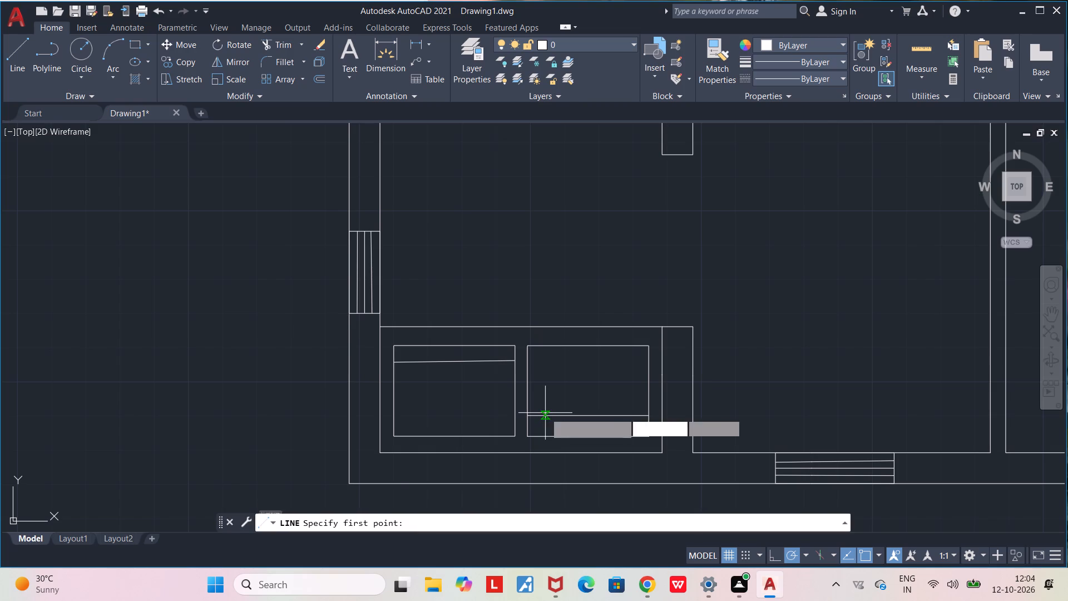
pyautogui.scroll(2, 535, 413)
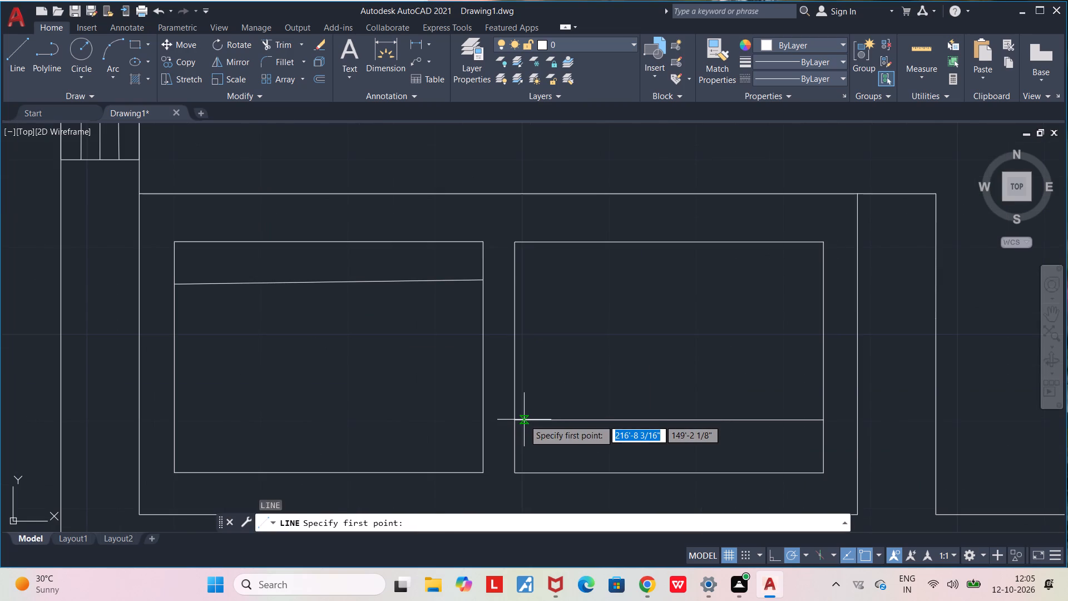
pyautogui.click(524, 420)
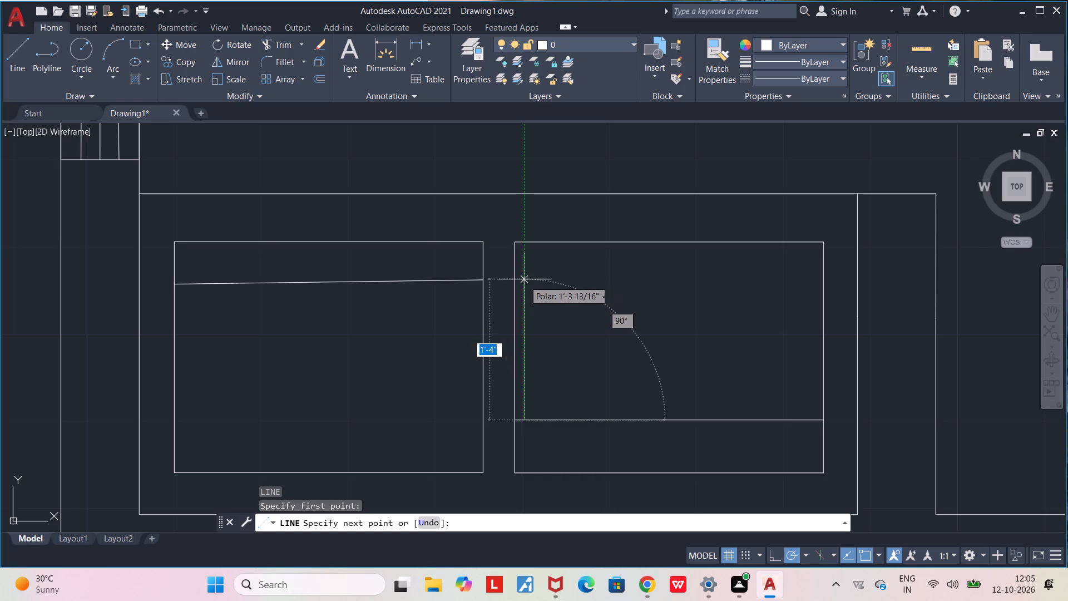
pyautogui.click(524, 260)
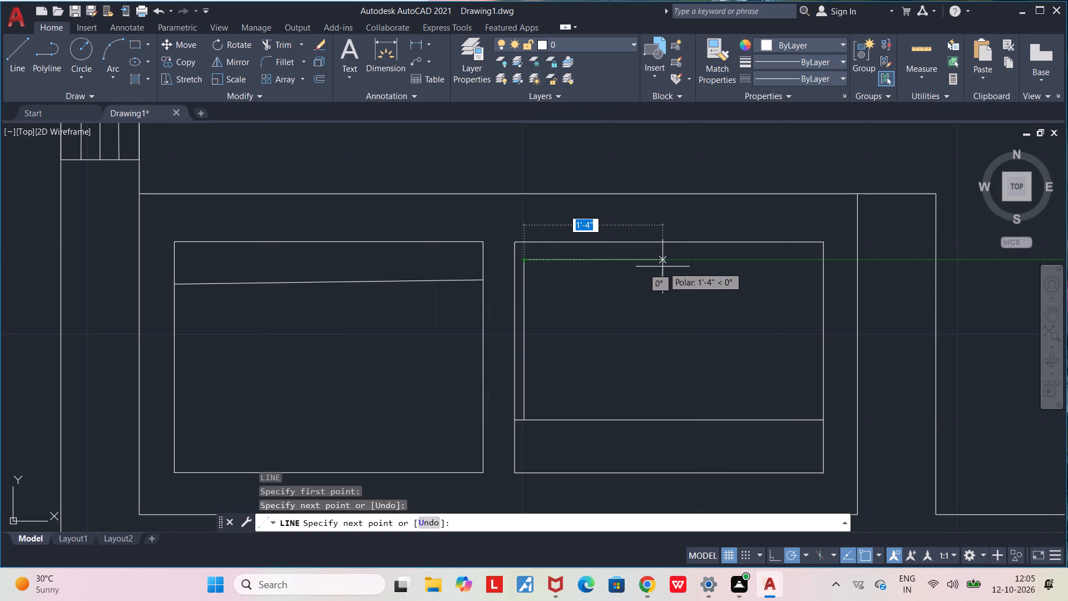
pyautogui.click(657, 266)
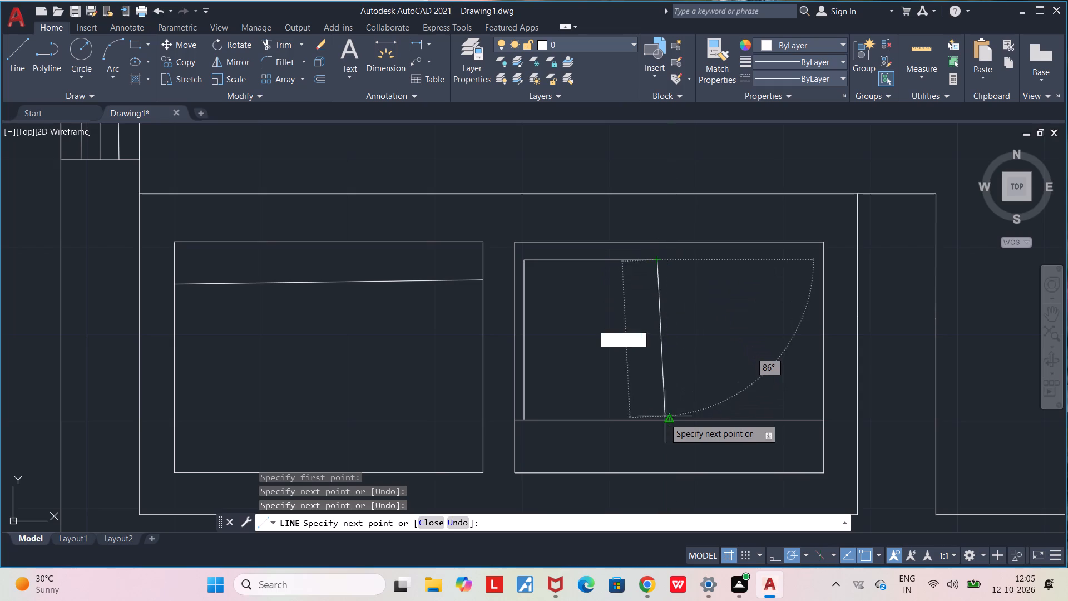
pyautogui.click(658, 422)
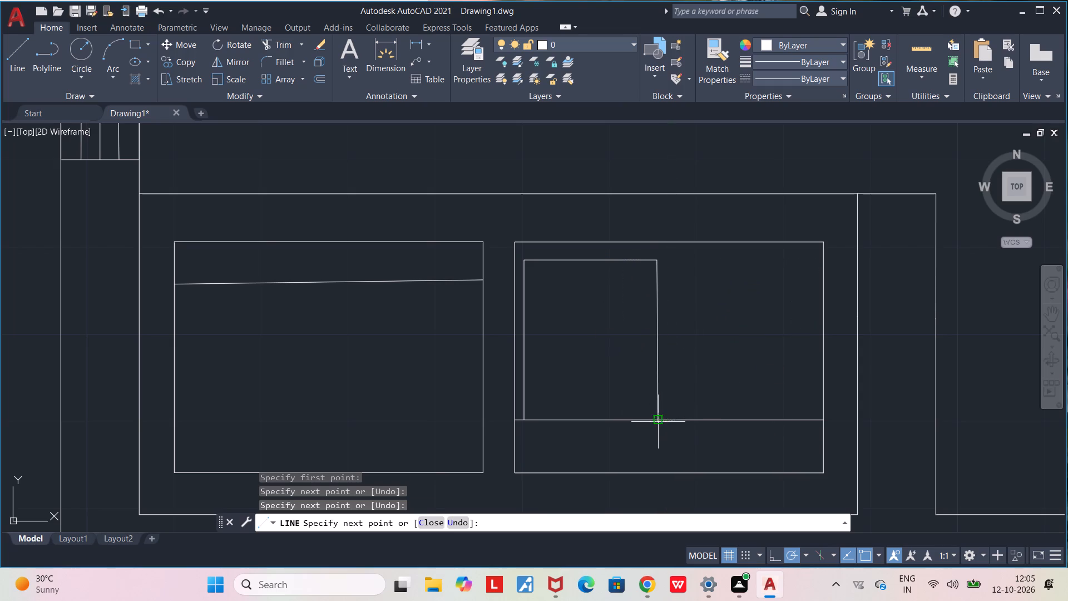
pyautogui.press('Escape')
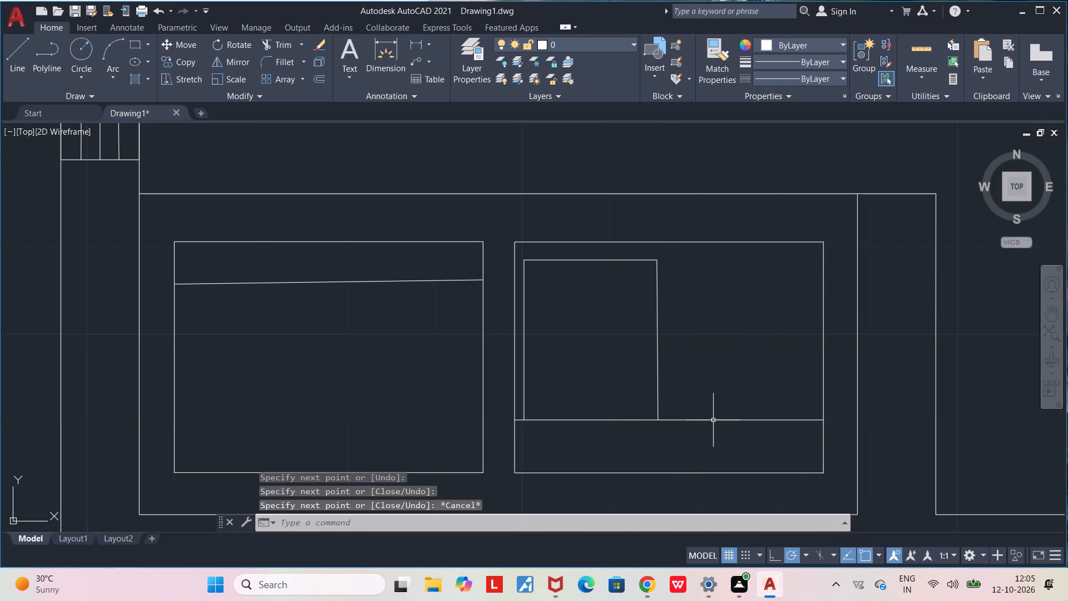
# Draw a matching three-sided outline about 1'-3" wide and 1'-6" tall in the right rectangle's right half, standing on the inner horizontal line.
pyautogui.press('l')
pyautogui.press('Return')
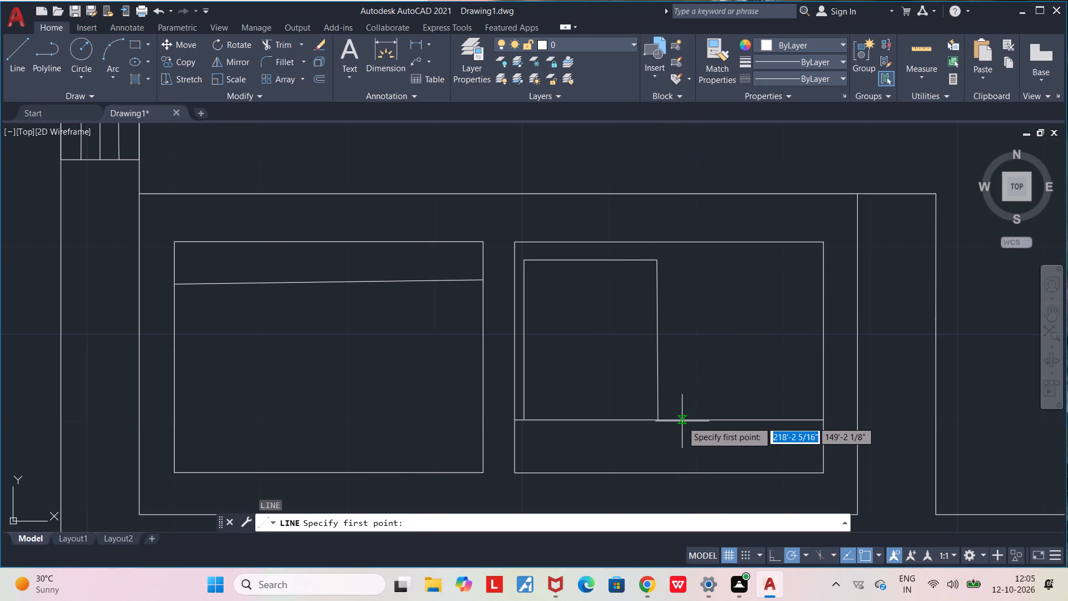
pyautogui.click(683, 421)
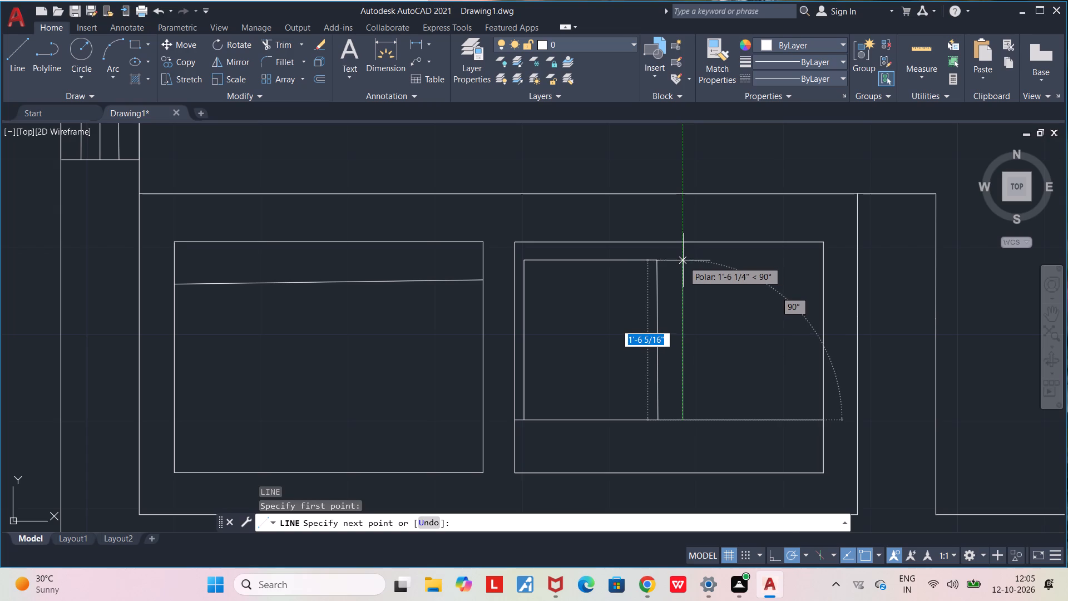
pyautogui.click(683, 260)
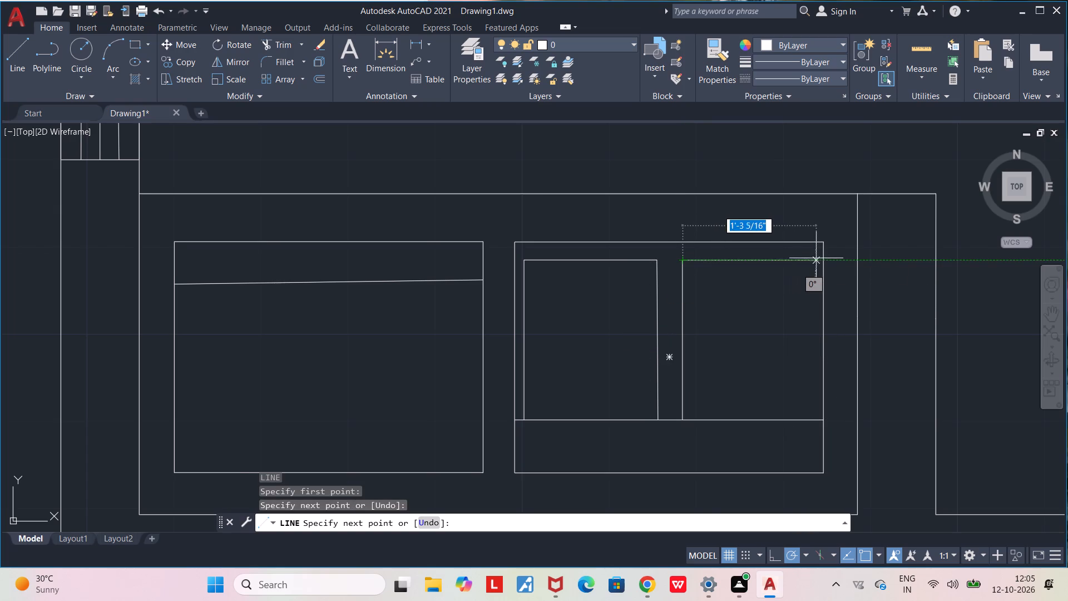
pyautogui.click(814, 260)
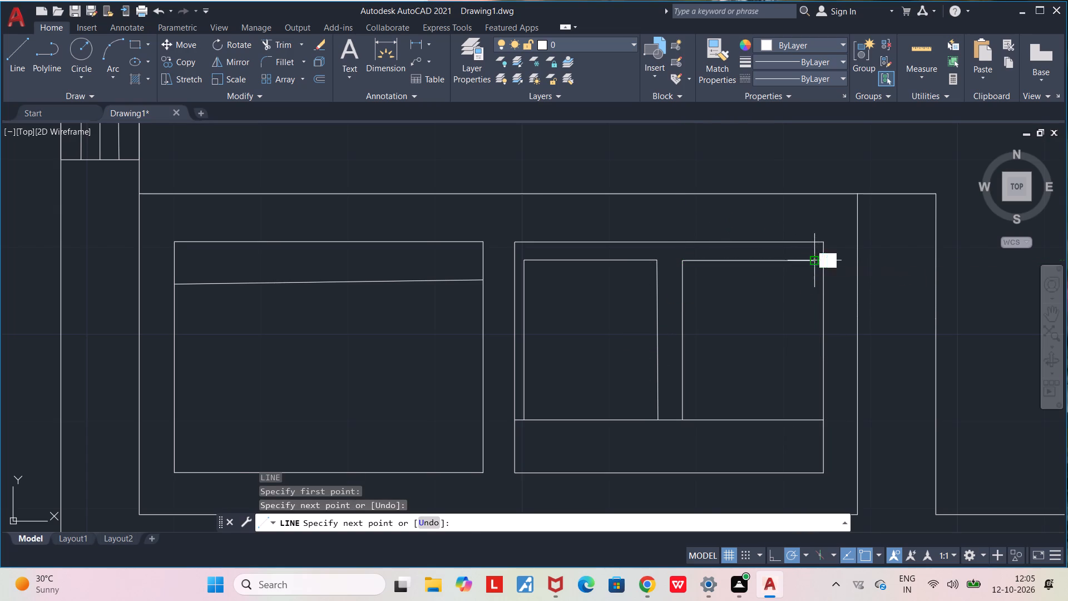
pyautogui.click(814, 420)
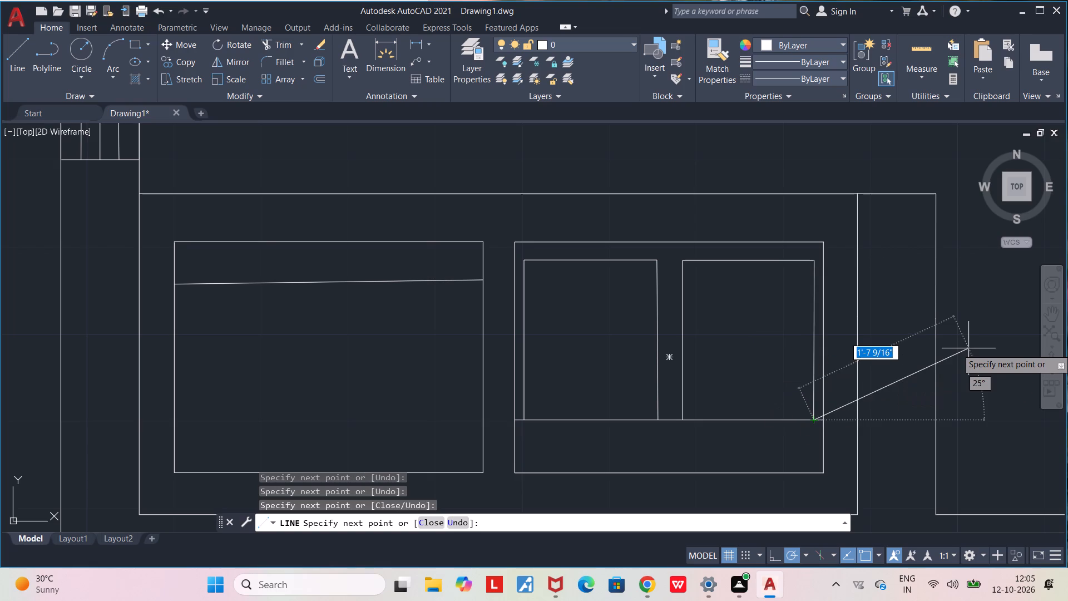
# Draw a rectangle about 1'-2 9/16" wide and 1'-5 7/8" tall in the left fixture's left half, below its slanted line.
pyautogui.press('Escape')
pyautogui.scroll(-2, 683, 350)
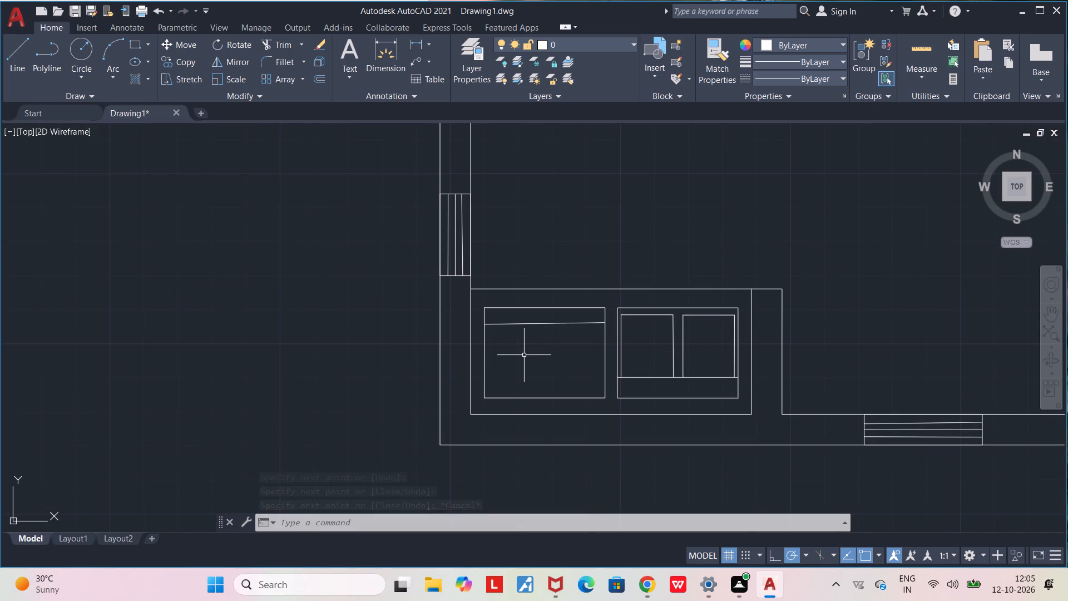
pyautogui.press('l')
pyautogui.press('Return')
pyautogui.scroll(1, 506, 349)
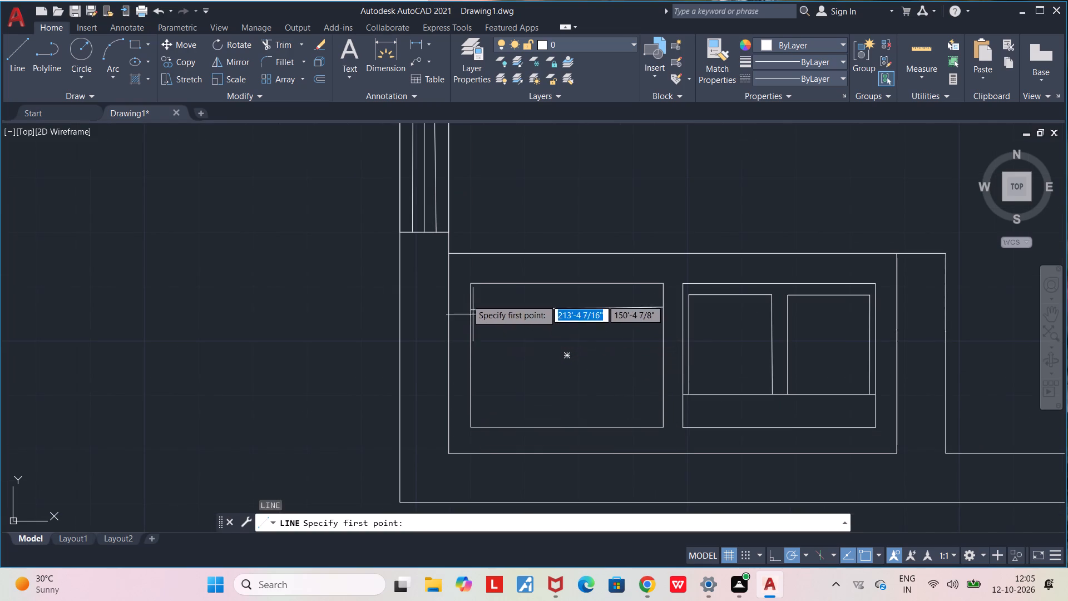
pyautogui.click(127, 46)
pyautogui.doubleClick(135, 47)
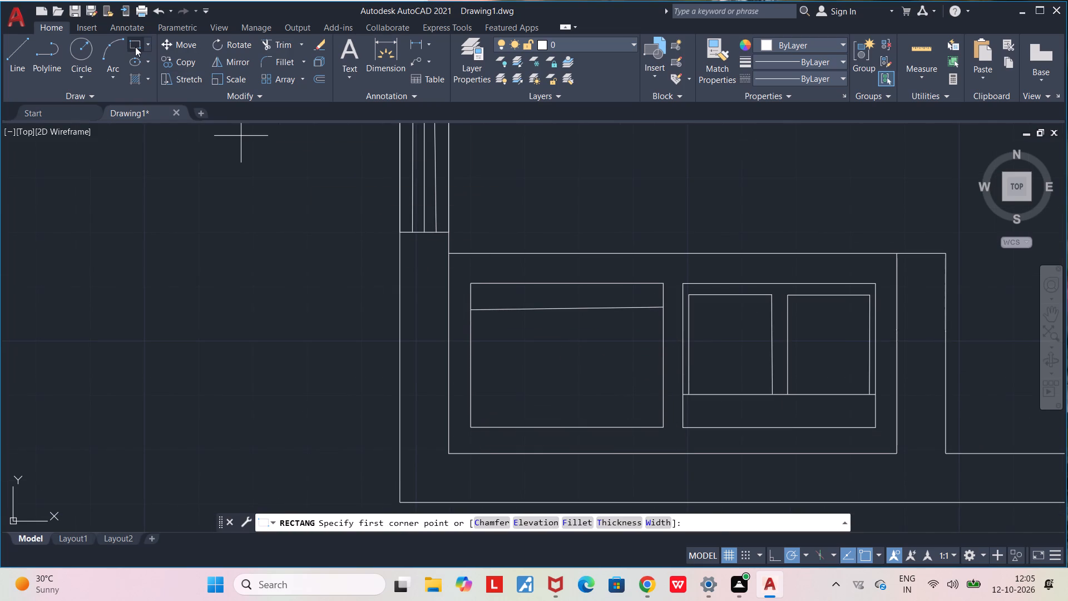
pyautogui.click(480, 323)
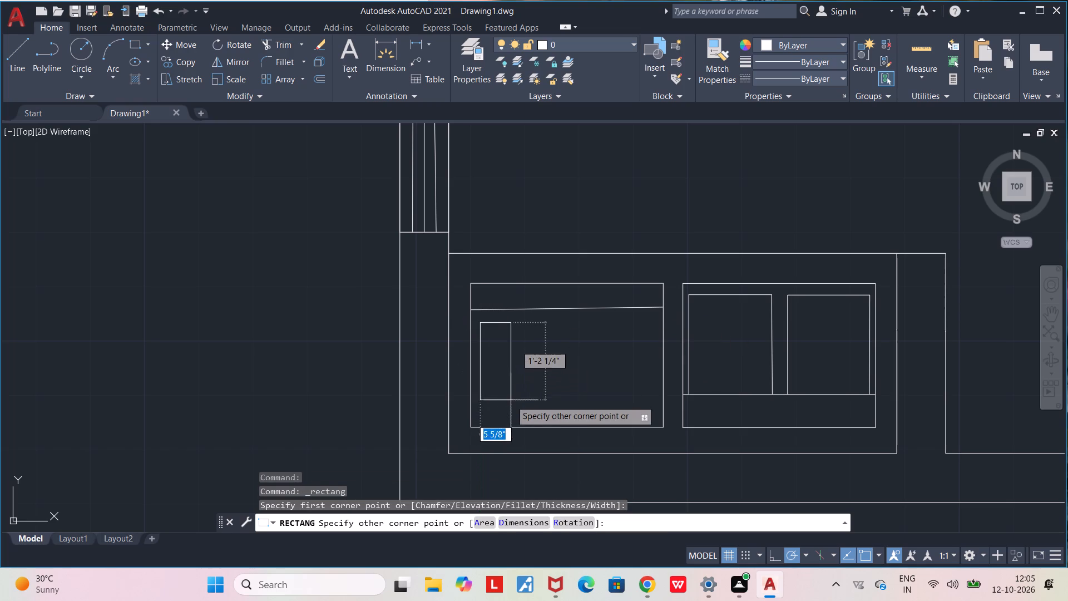
pyautogui.click(559, 420)
pyautogui.press('Escape')
pyautogui.press('Escape')
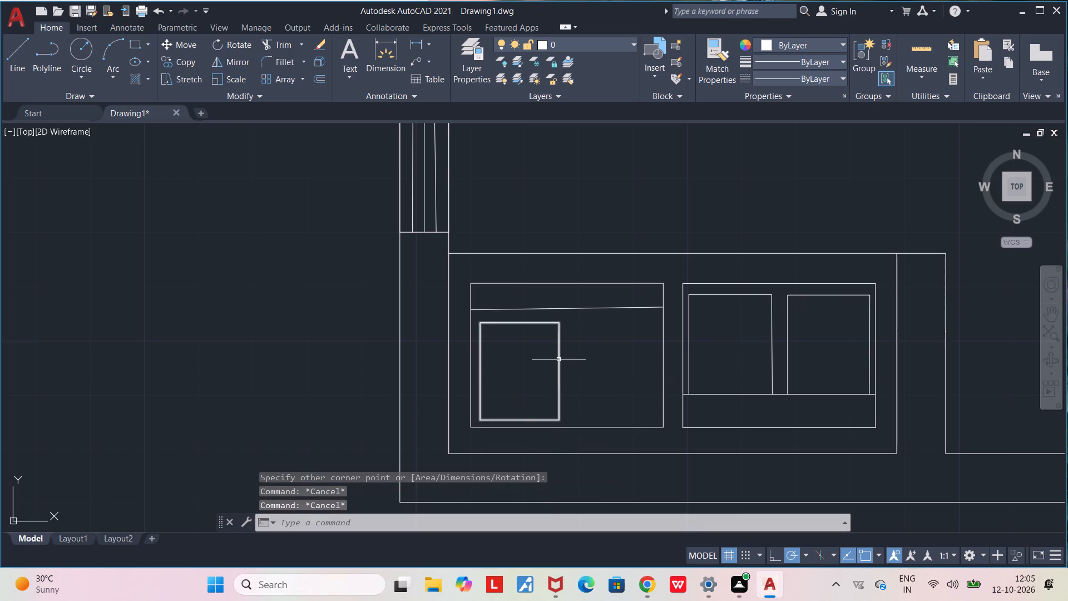
# Copy the new inner rectangle into the right half of the left fixture, beside the original.
pyautogui.click(558, 359)
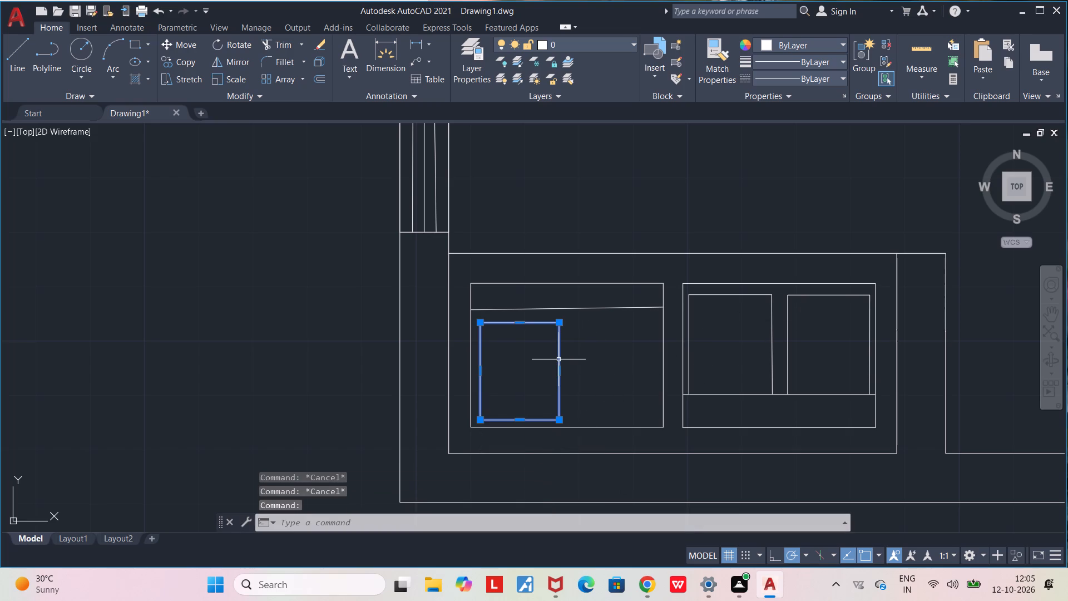
pyautogui.hotkey('ctrl', 'c')
pyautogui.hotkey('ctrl', 'v')
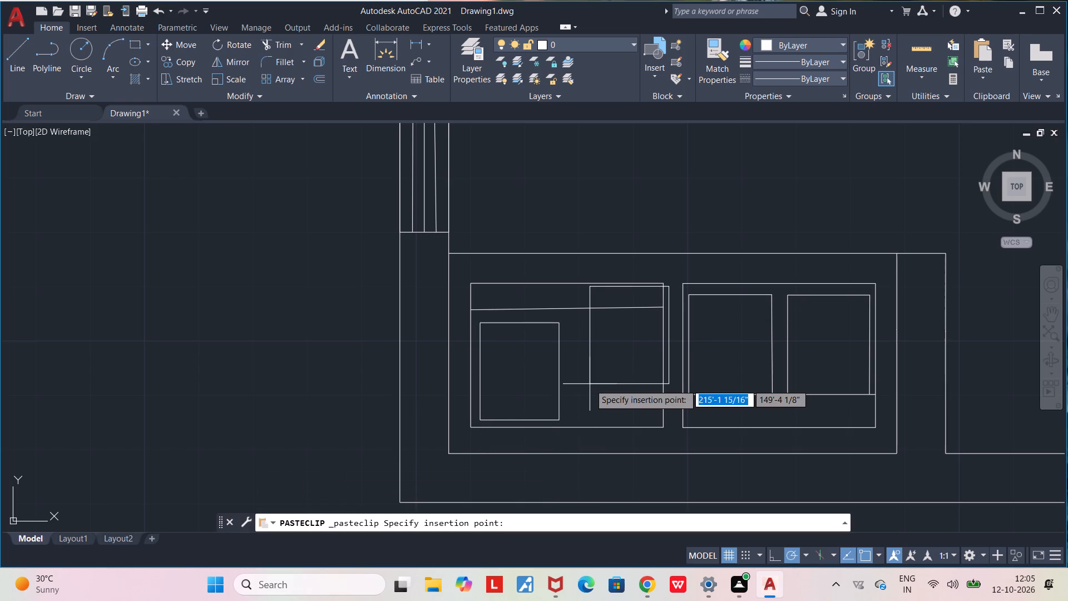
pyautogui.click(576, 418)
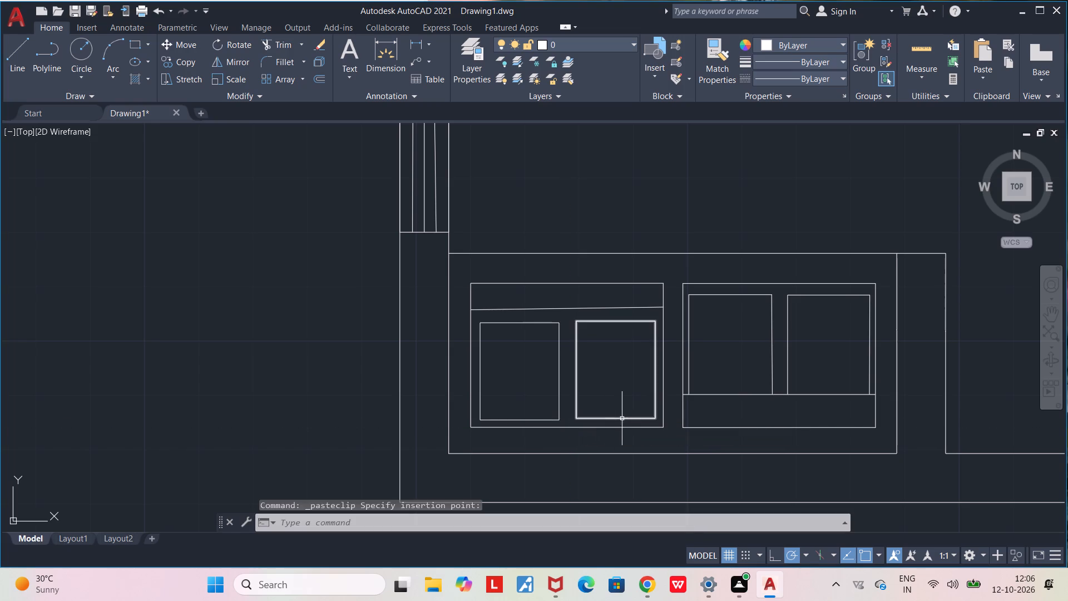
pyautogui.press('Escape')
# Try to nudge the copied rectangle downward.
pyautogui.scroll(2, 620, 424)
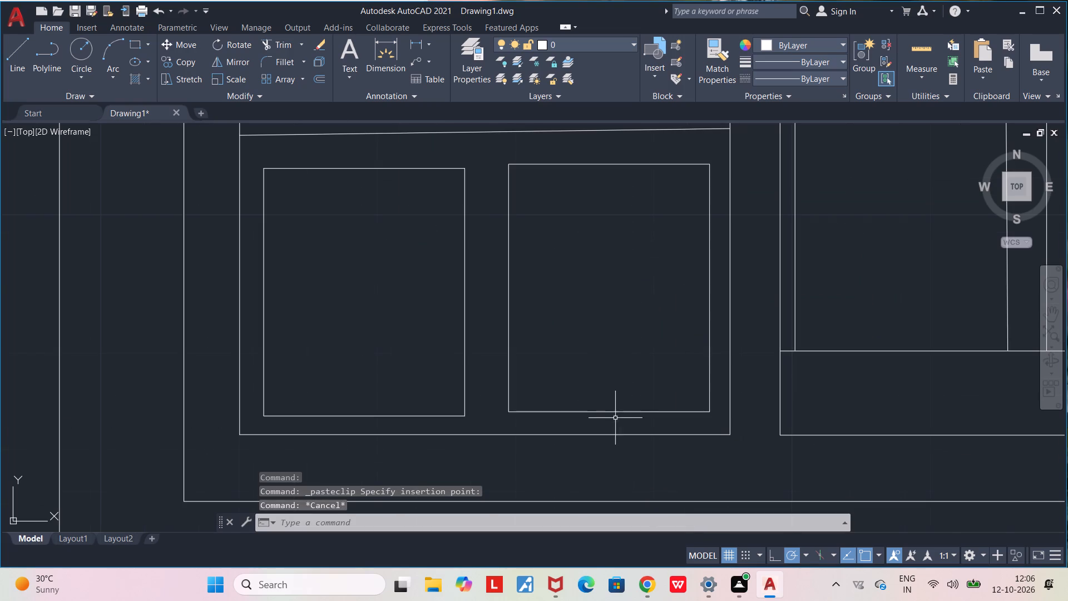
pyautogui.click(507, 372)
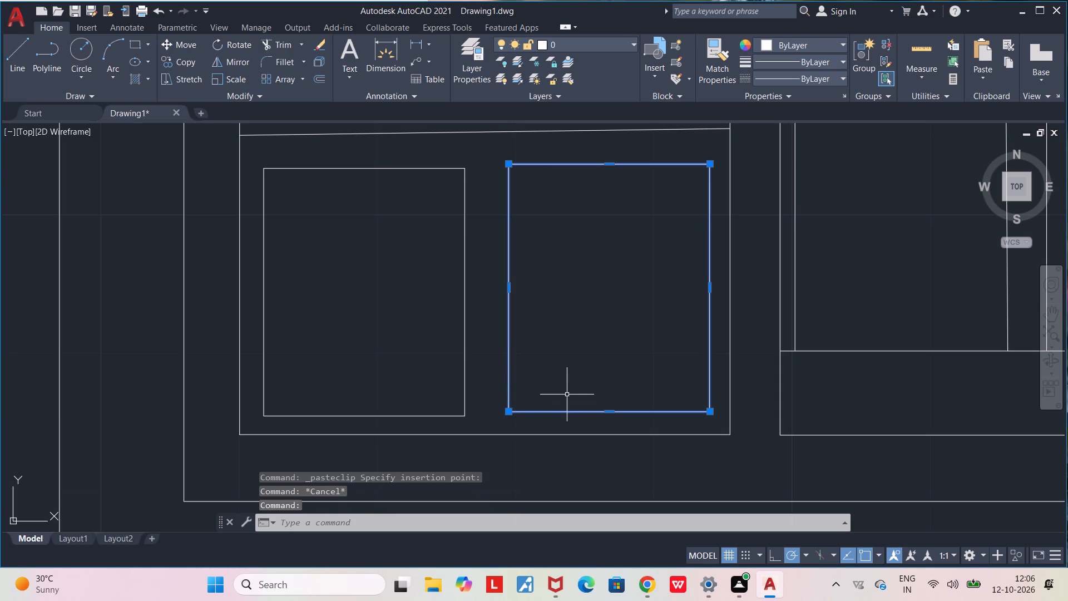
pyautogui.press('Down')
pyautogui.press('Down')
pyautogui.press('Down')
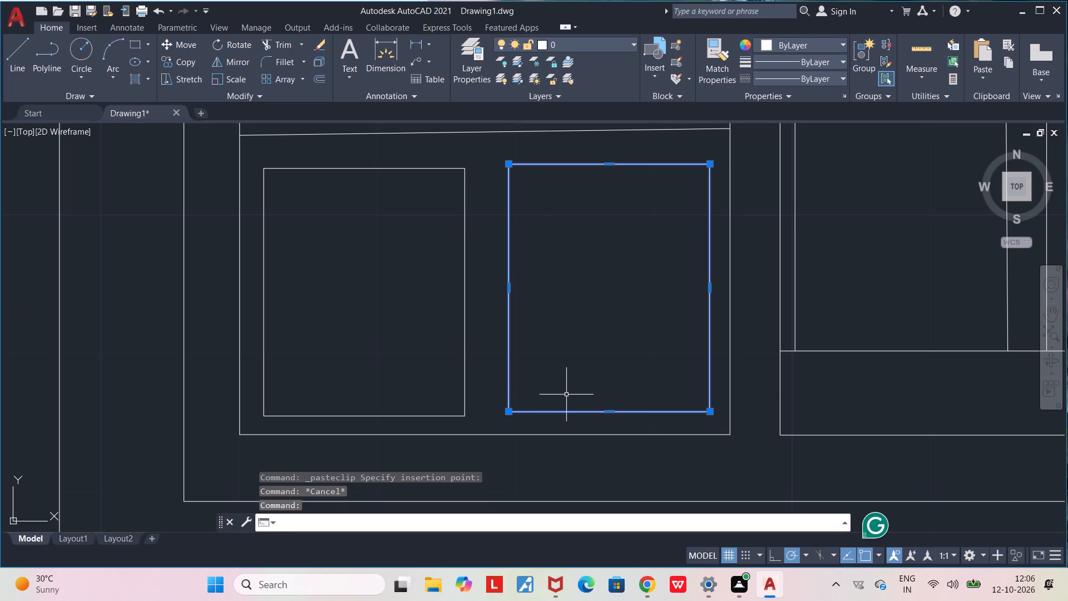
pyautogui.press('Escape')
# Draw a diagonal line across the upper-left corner of the copied rectangle, from its left edge to its top edge.
pyautogui.moveTo(514, 308); pyautogui.dragTo(485, 417, button='middle')
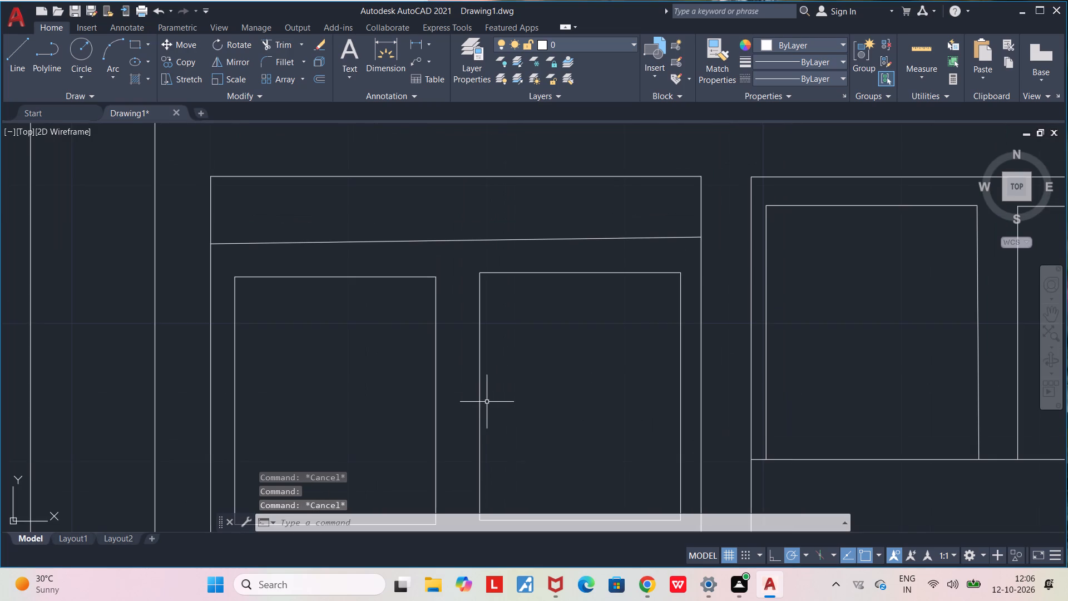
pyautogui.press('l')
pyautogui.press('Return')
pyautogui.click(479, 315)
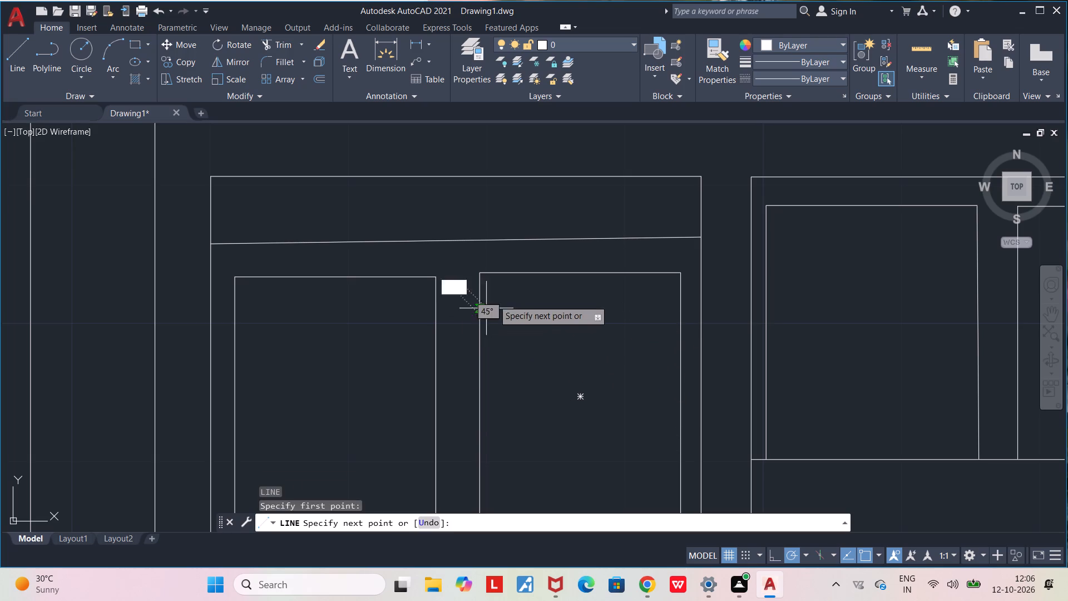
pyautogui.click(525, 273)
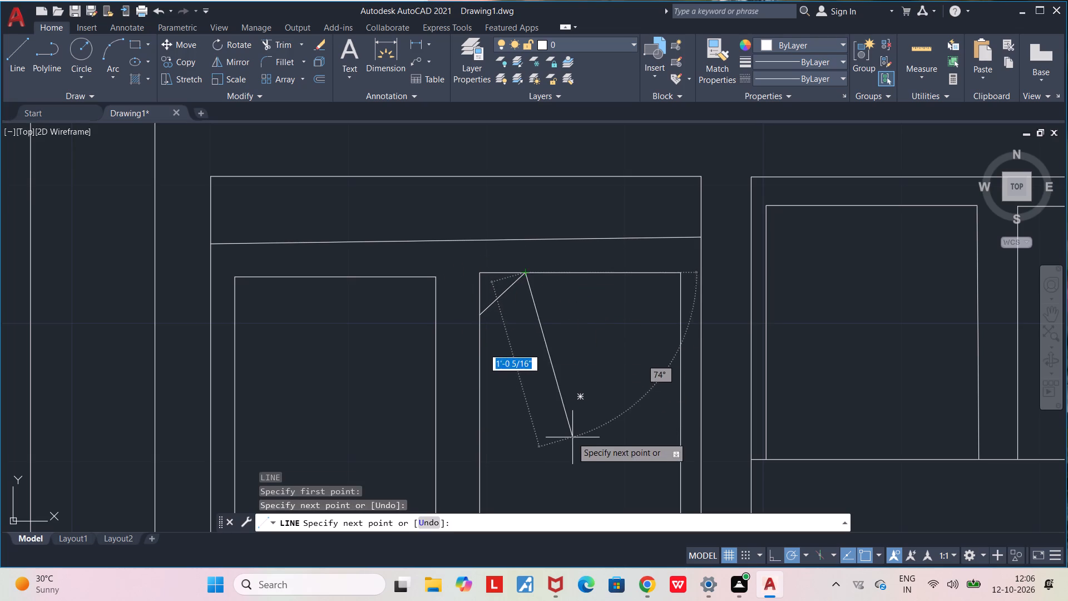
pyautogui.press('Escape')
# Trim away the copied rectangle's corner edges outside the diagonal line, leaving a bevelled upper-left corner.
pyautogui.press('t')
pyautogui.press('r')
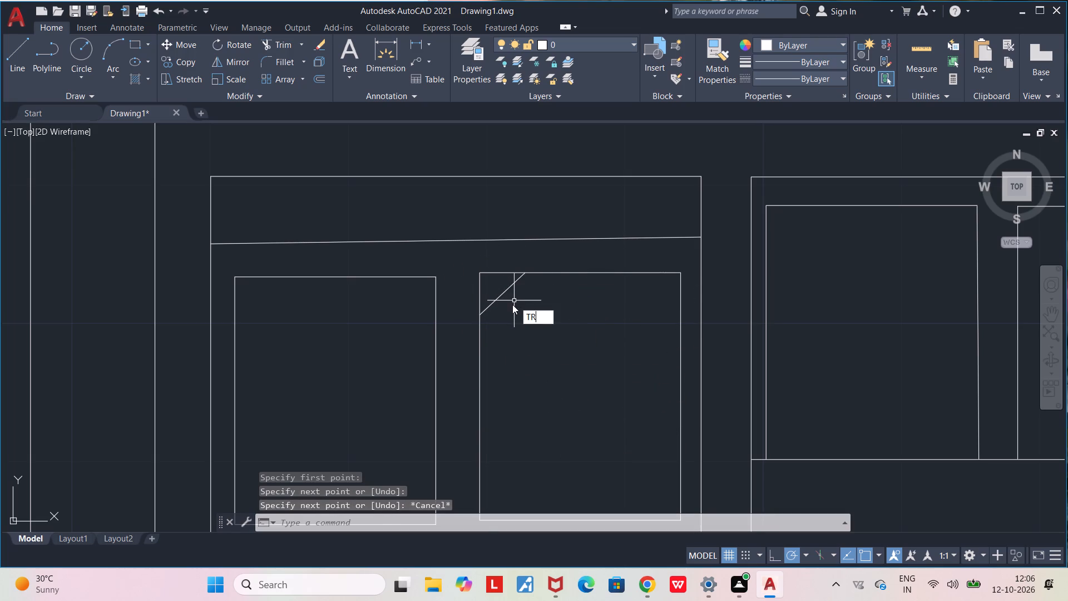
pyautogui.press('Return')
pyautogui.click(498, 274)
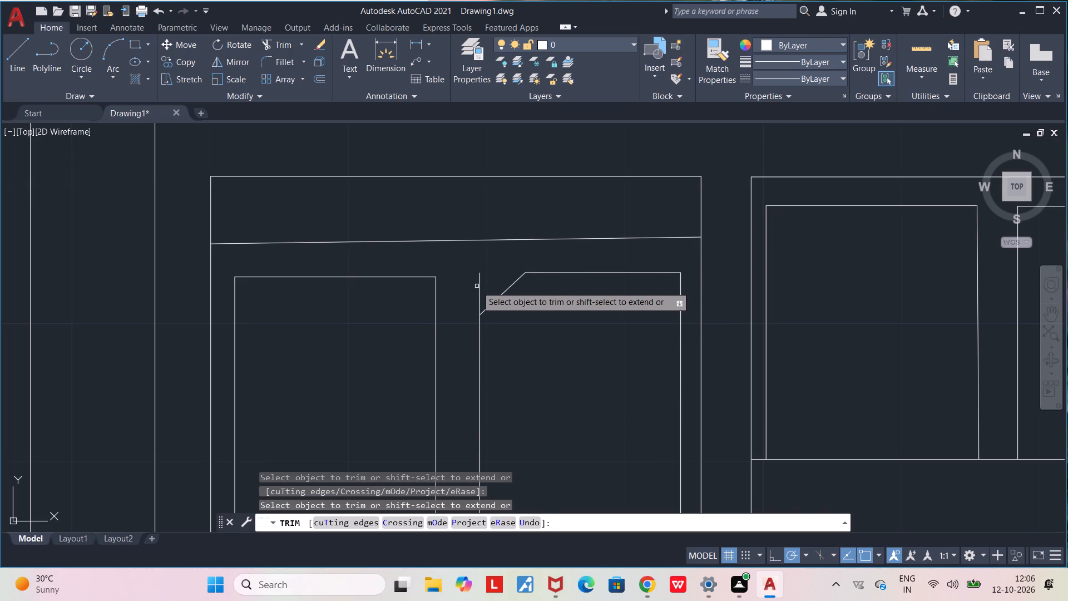
pyautogui.click(477, 286)
pyautogui.click(481, 288)
pyautogui.scroll(-2, 487, 282)
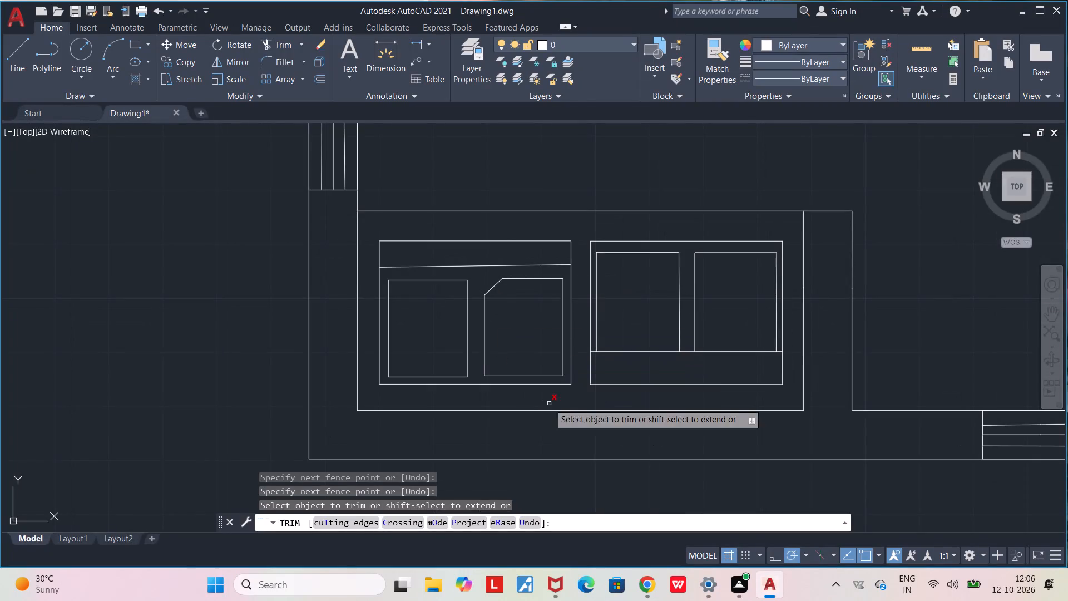
pyautogui.press('Escape')
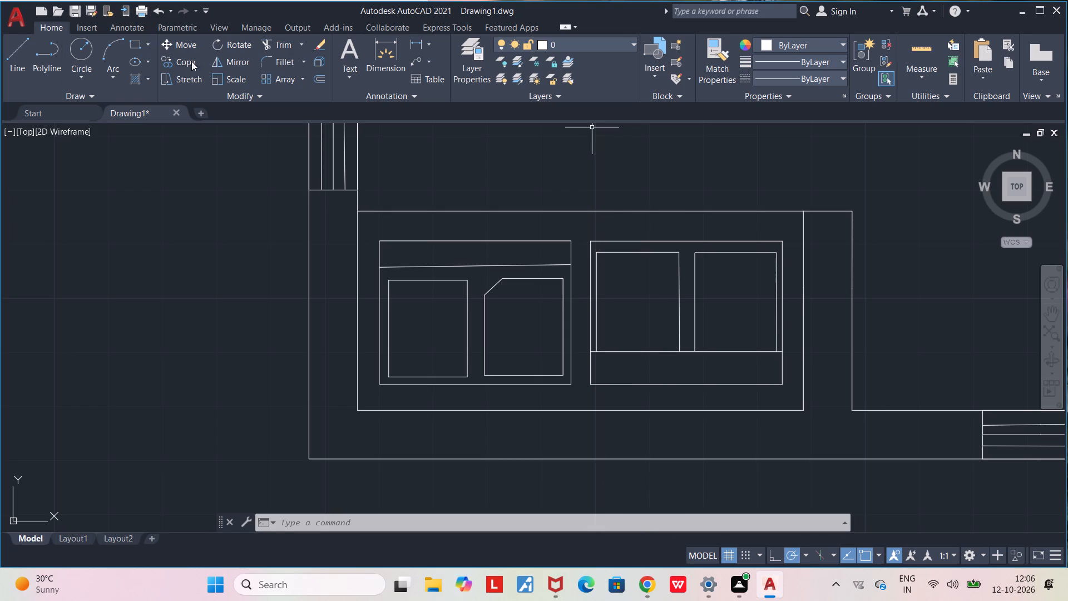
# Draw a circle of about 5 1/4" radius in the middle of the right fixture's left compartment.
pyautogui.click(78, 51)
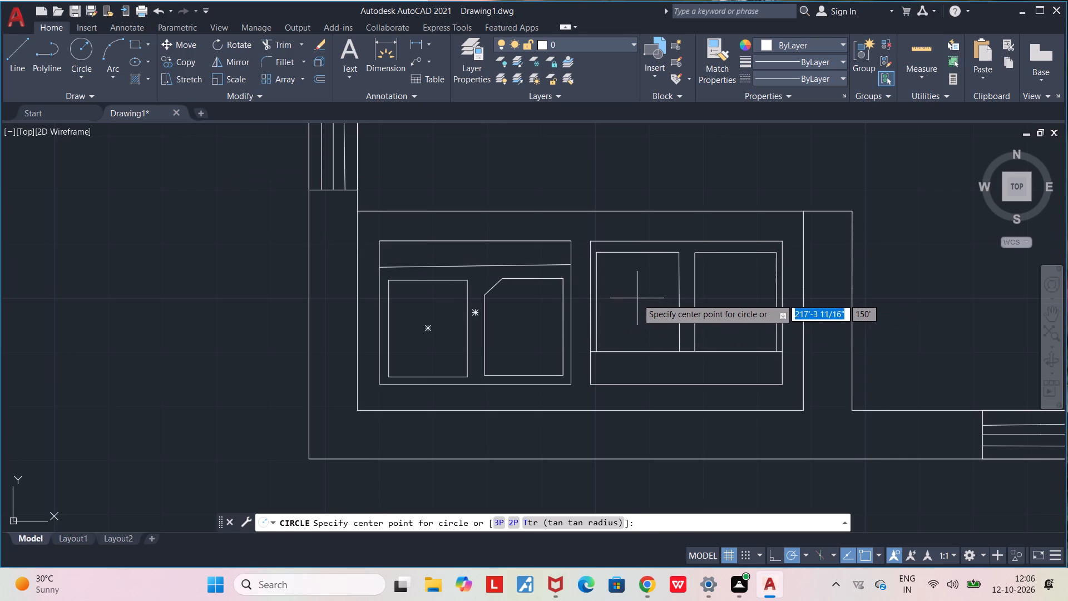
pyautogui.click(638, 299)
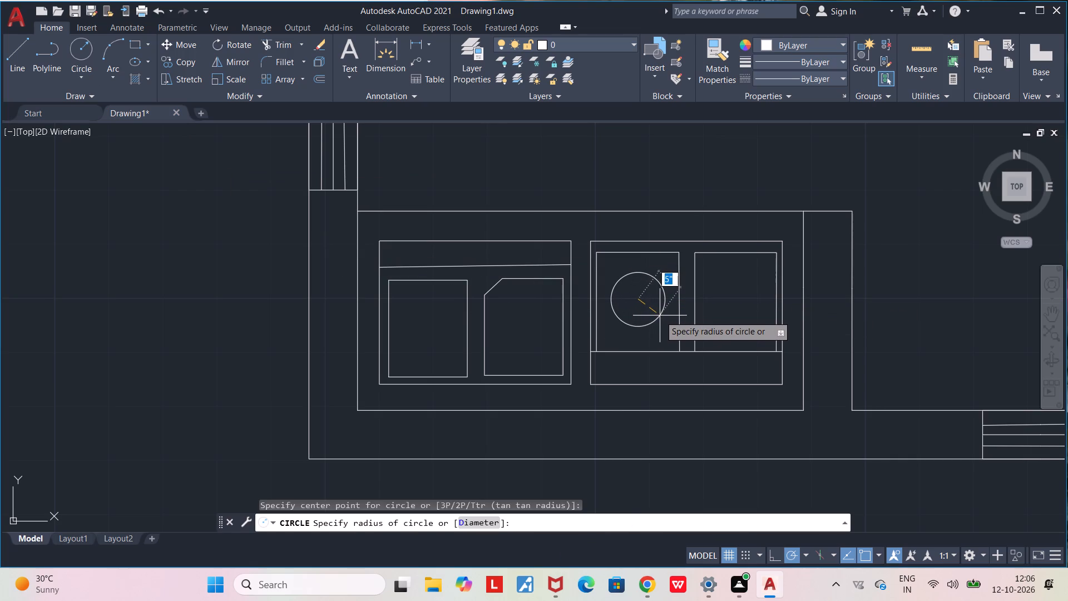
pyautogui.click(661, 316)
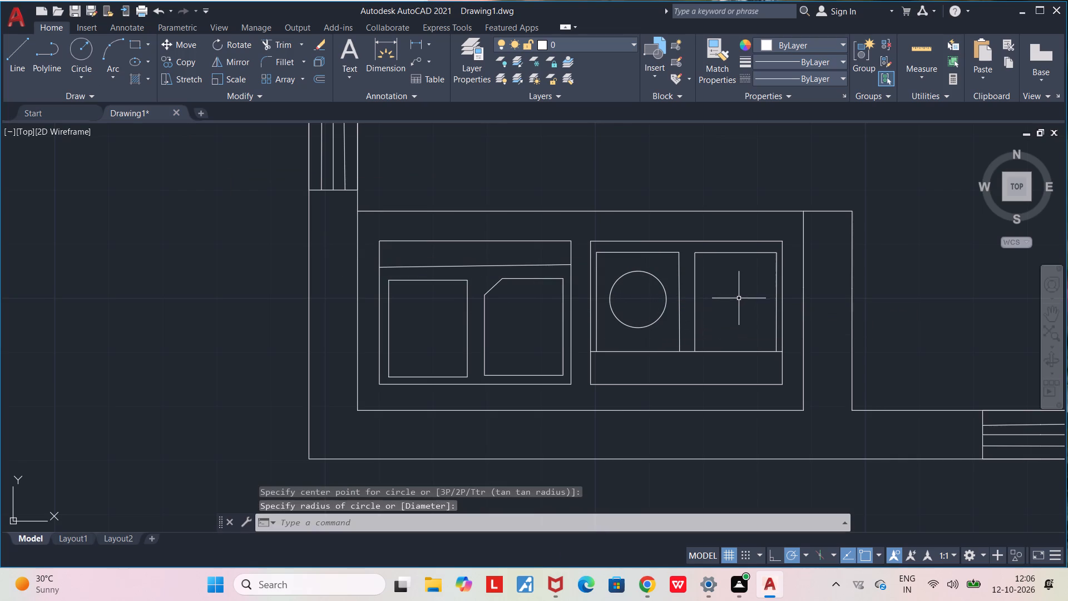
pyautogui.press('Escape')
pyautogui.press('Escape')
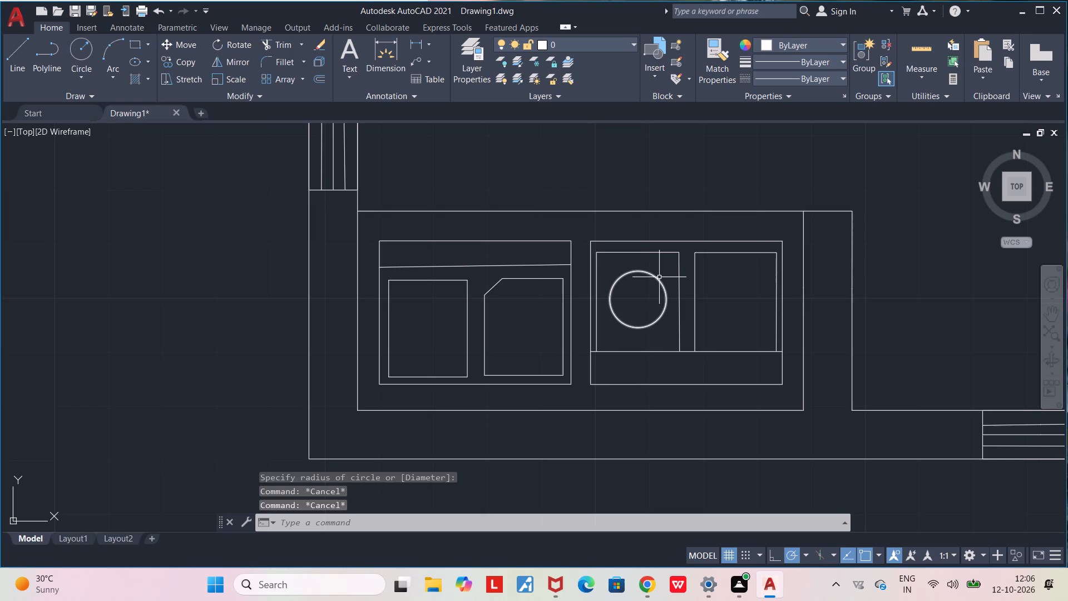
# Copy the circle into the middle of the right fixture's right compartment.
pyautogui.click(657, 277)
pyautogui.hotkey('ctrl', 'c')
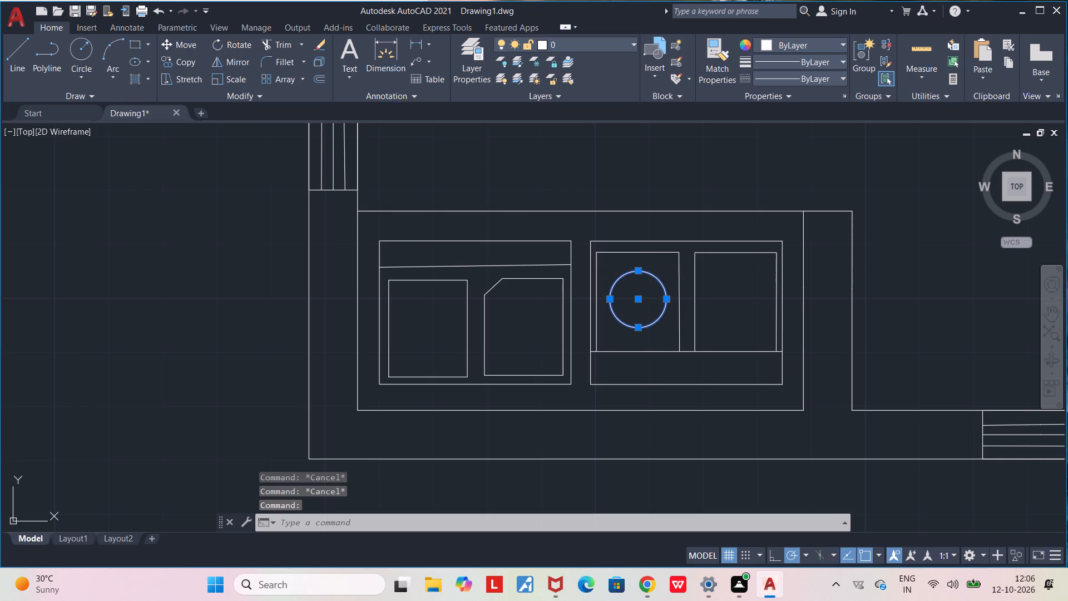
pyautogui.hotkey('ctrl', 'v')
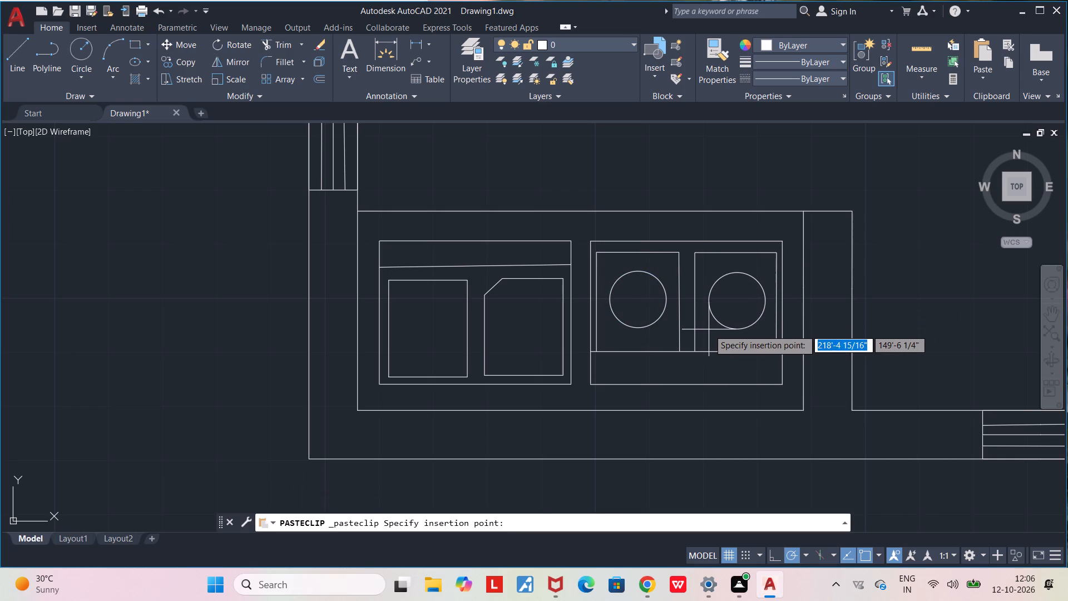
pyautogui.click(710, 330)
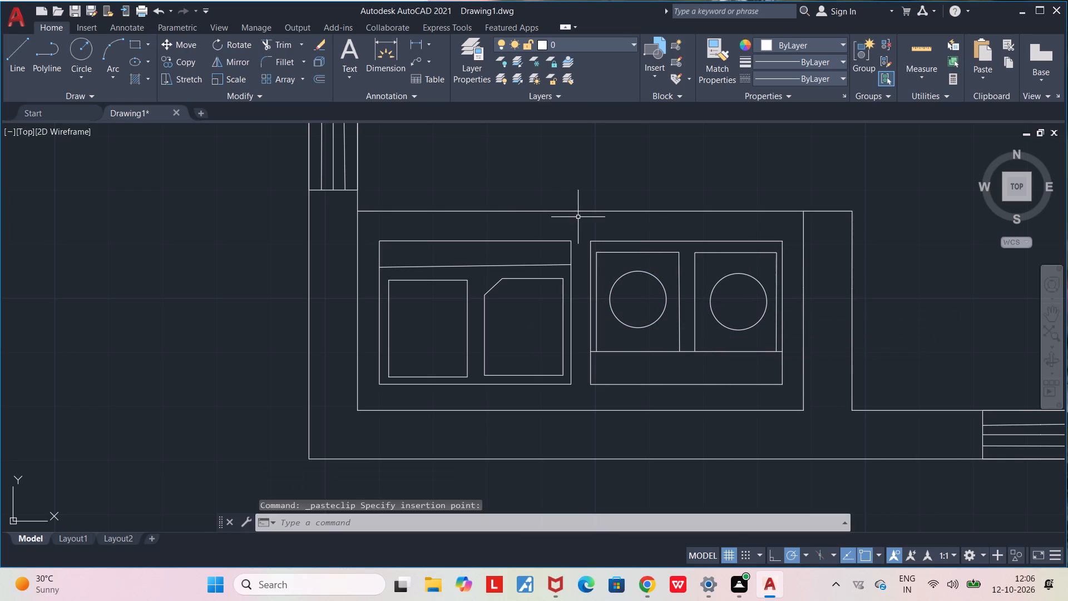
# Draw a smaller concentric circle of about 2 11/16" radius inside the left compartment's circle.
pyautogui.click(81, 43)
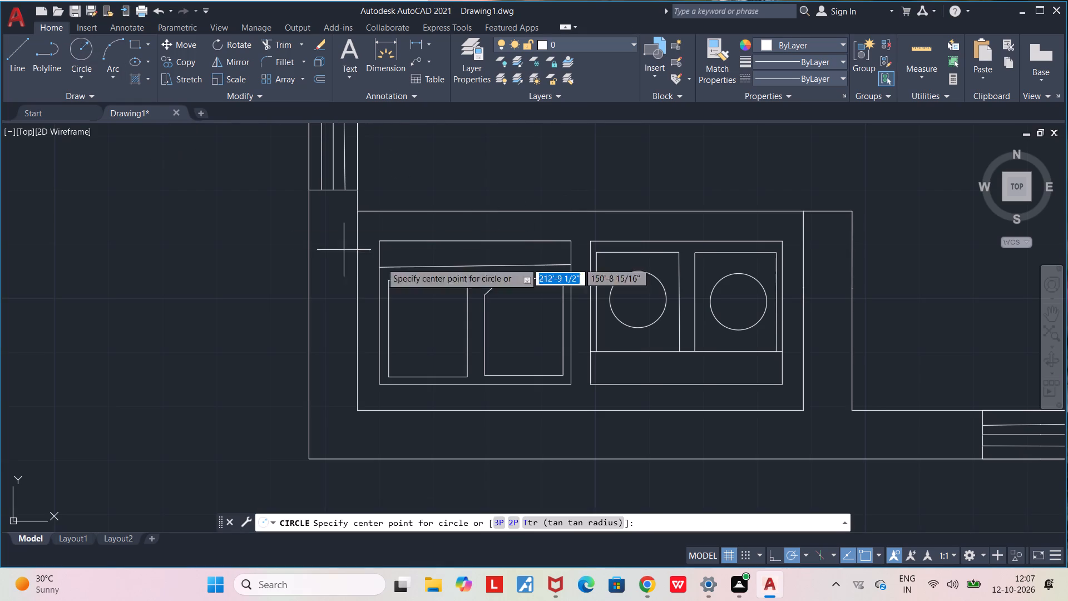
pyautogui.click(638, 300)
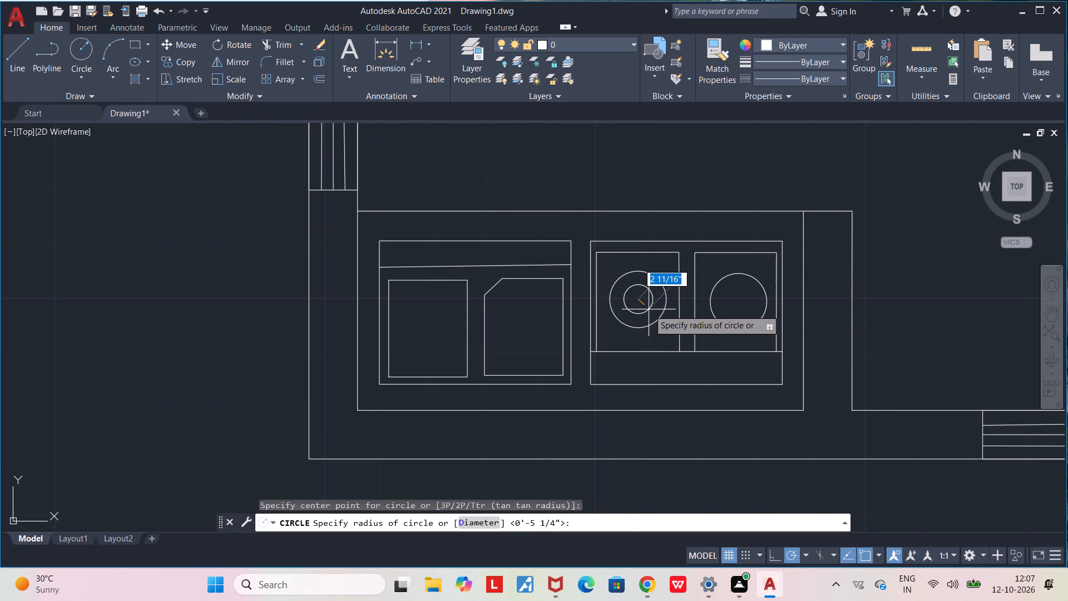
pyautogui.click(649, 309)
pyautogui.press('Escape')
pyautogui.press('Escape')
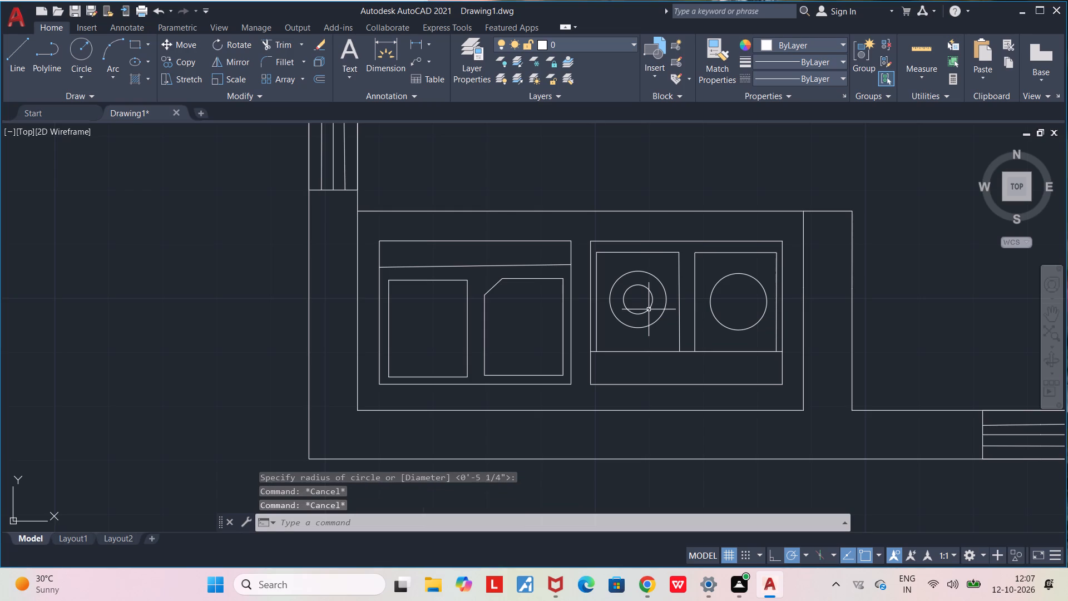
# Copy the small inner circle into the larger circle of the right compartment.
pyautogui.click(648, 290)
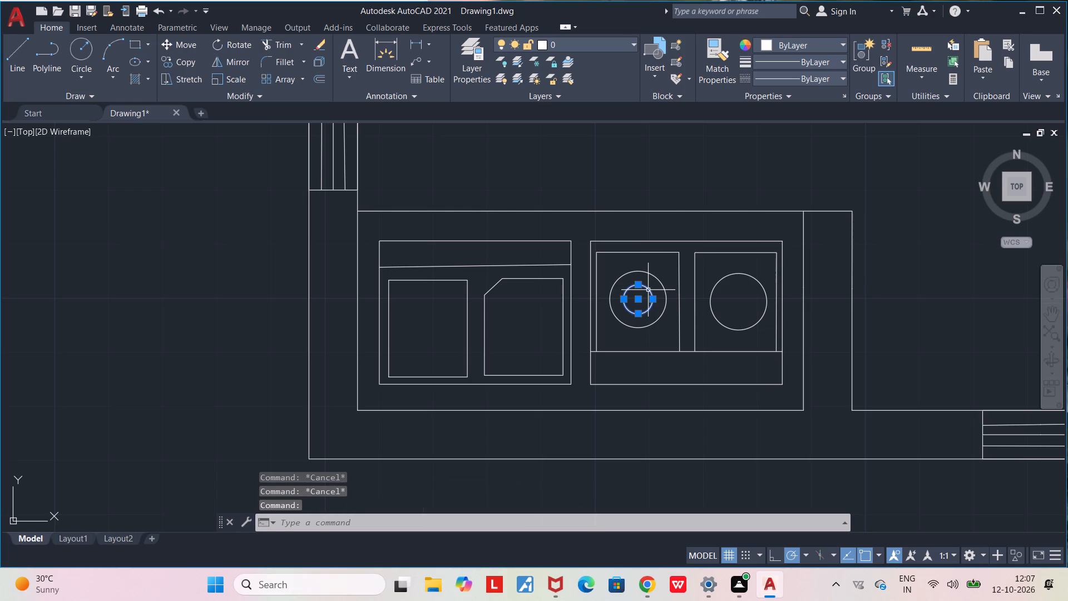
pyautogui.hotkey('ctrl', 'c')
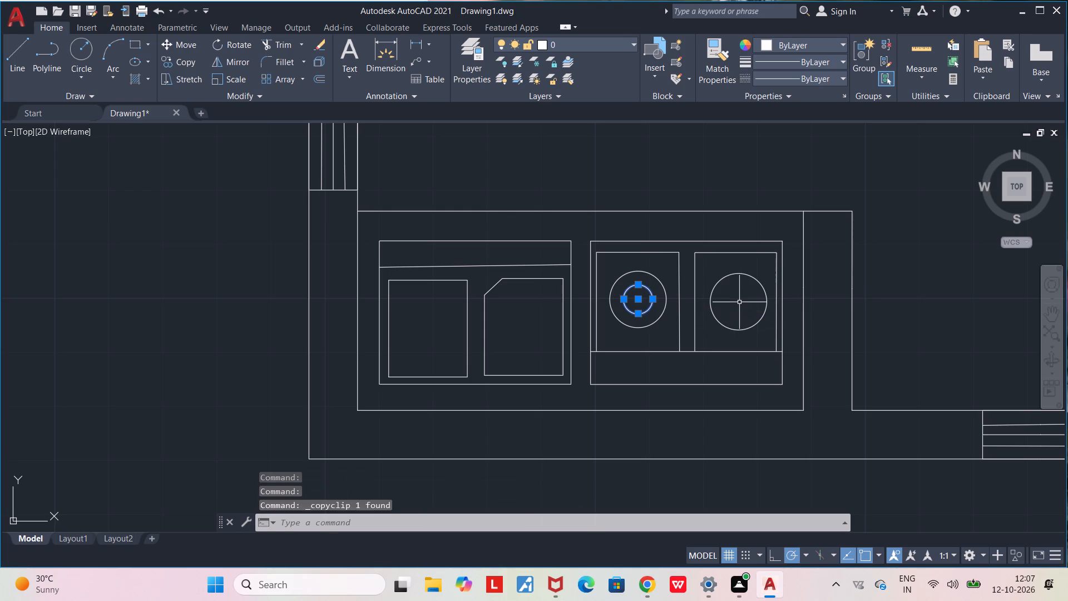
pyautogui.hotkey('ctrl', 'v')
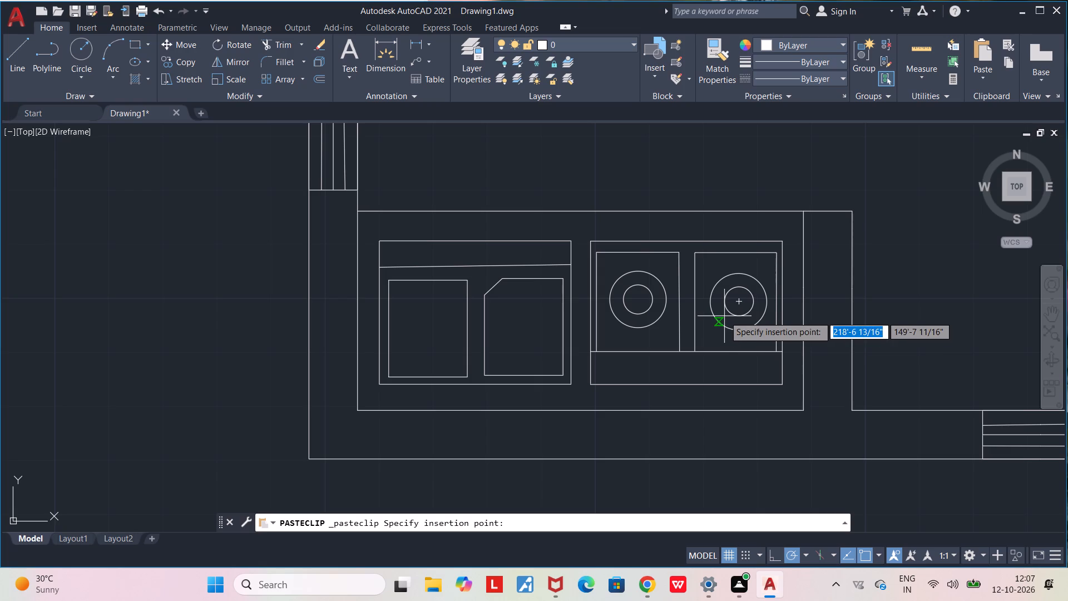
pyautogui.click(724, 316)
# Move the copied small circle up and right to the centre of the right compartment's larger circle.
pyautogui.scroll(1, 743, 298)
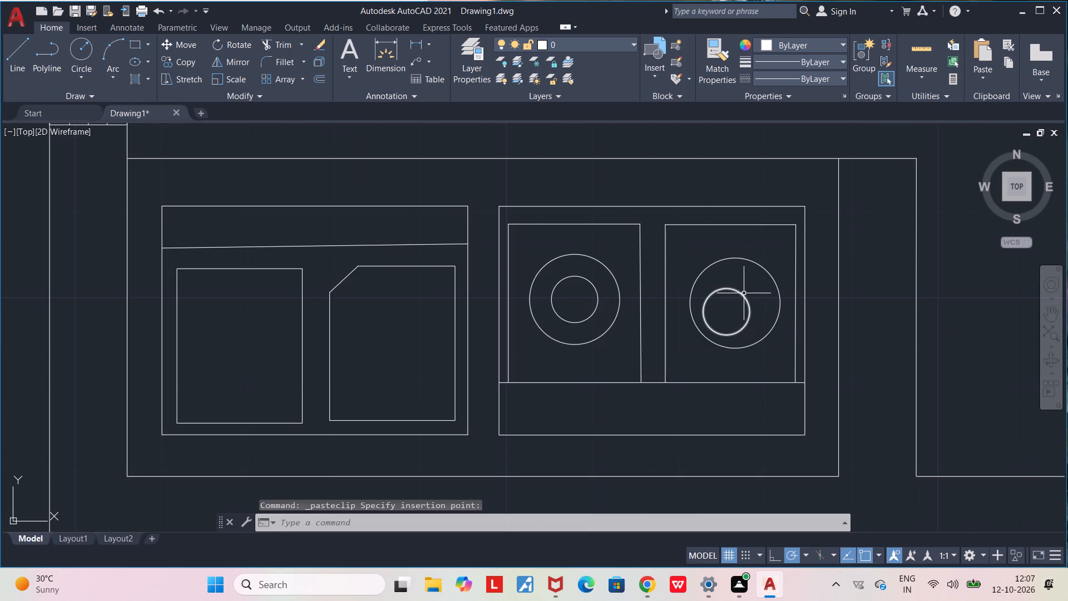
pyautogui.click(741, 293)
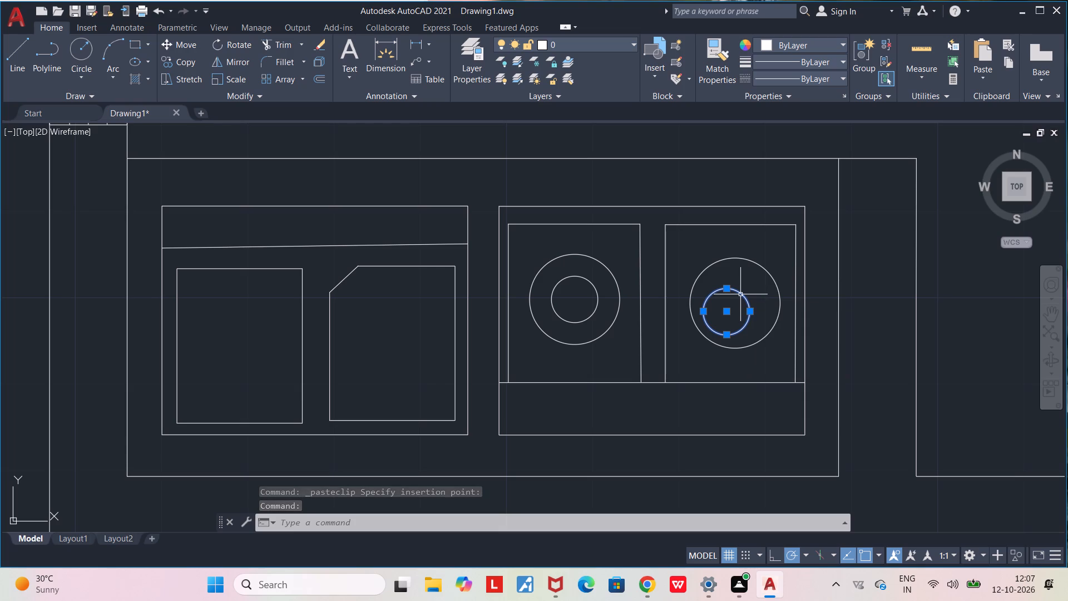
pyautogui.moveTo(740, 294); pyautogui.dragTo(751, 288)
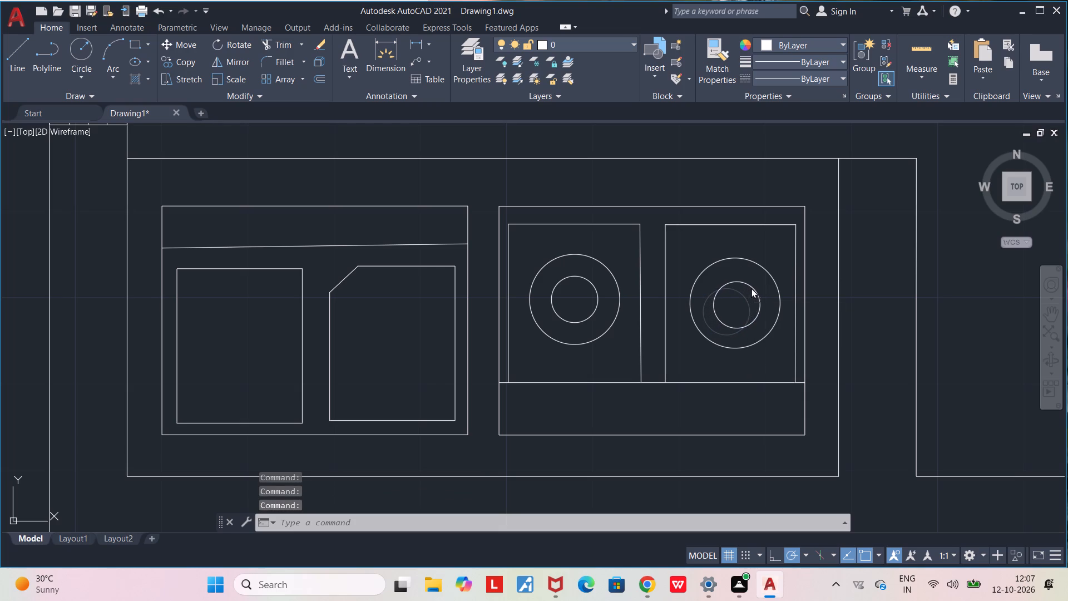
# Nudge the small circle slightly up and left to centre it inside the right compartment's larger circle.
pyautogui.moveTo(751, 288); pyautogui.dragTo(749, 284)
pyautogui.scroll(2, 757, 310)
pyautogui.moveTo(738, 298); pyautogui.dragTo(684, 255, button='middle')
pyautogui.scroll(-1, 694, 264)
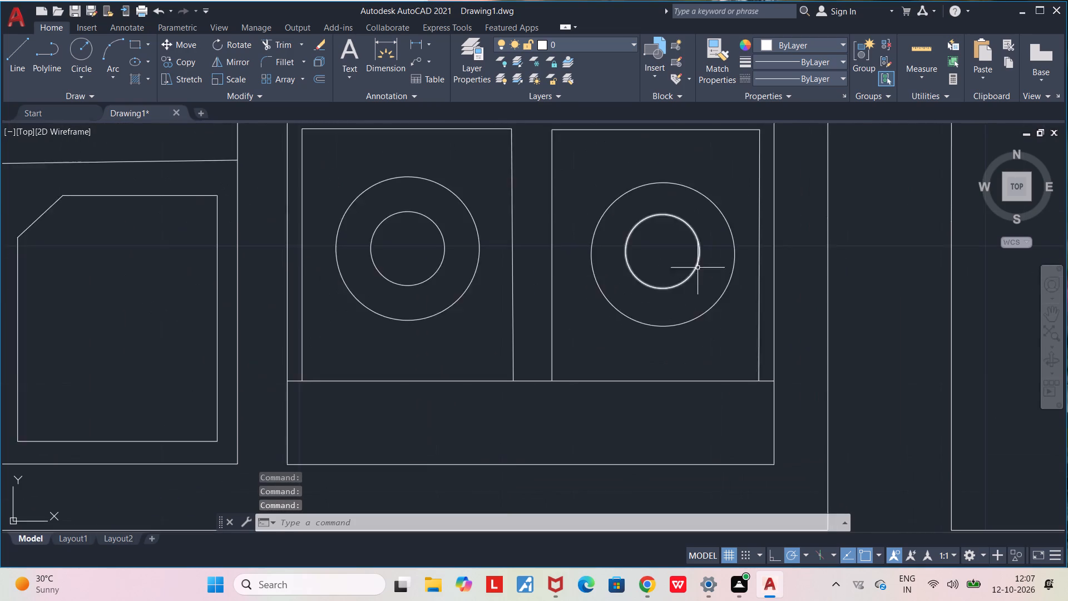
pyautogui.scroll(-1, 698, 268)
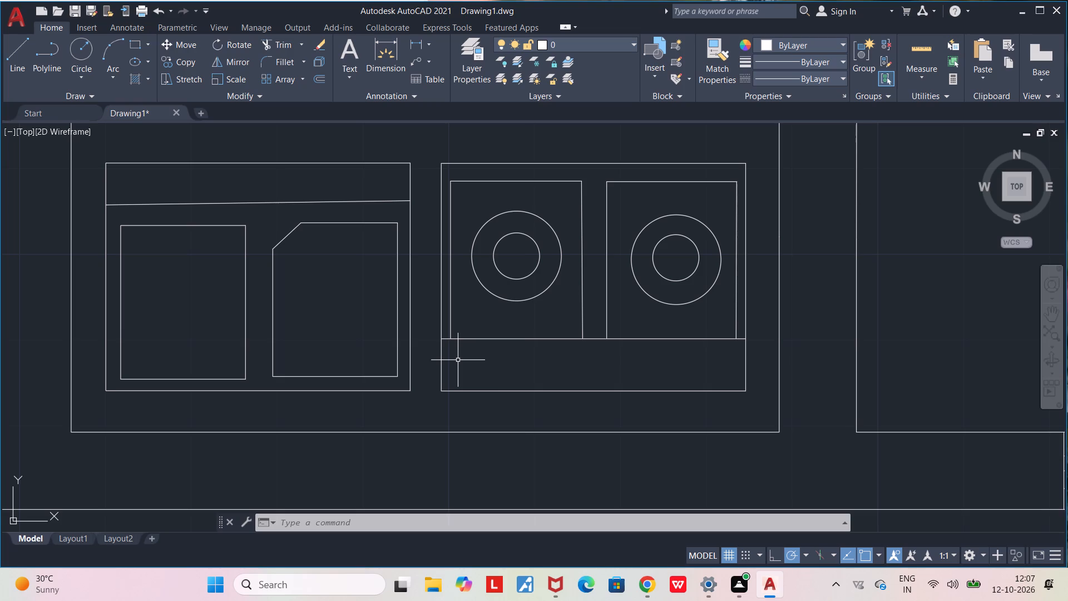
# Draw upper-right and lower-right diagonal spokes between the left burner's inner and outer circles, the upper one about 2 9/16" long.
pyautogui.press('l')
pyautogui.press('Return')
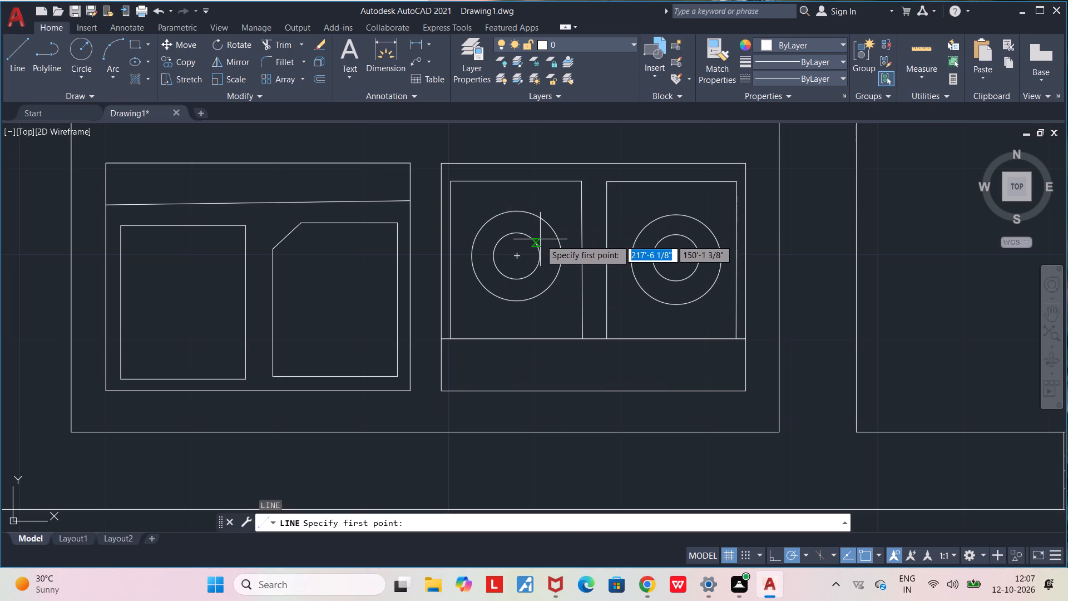
pyautogui.scroll(1, 533, 240)
pyautogui.click(531, 240)
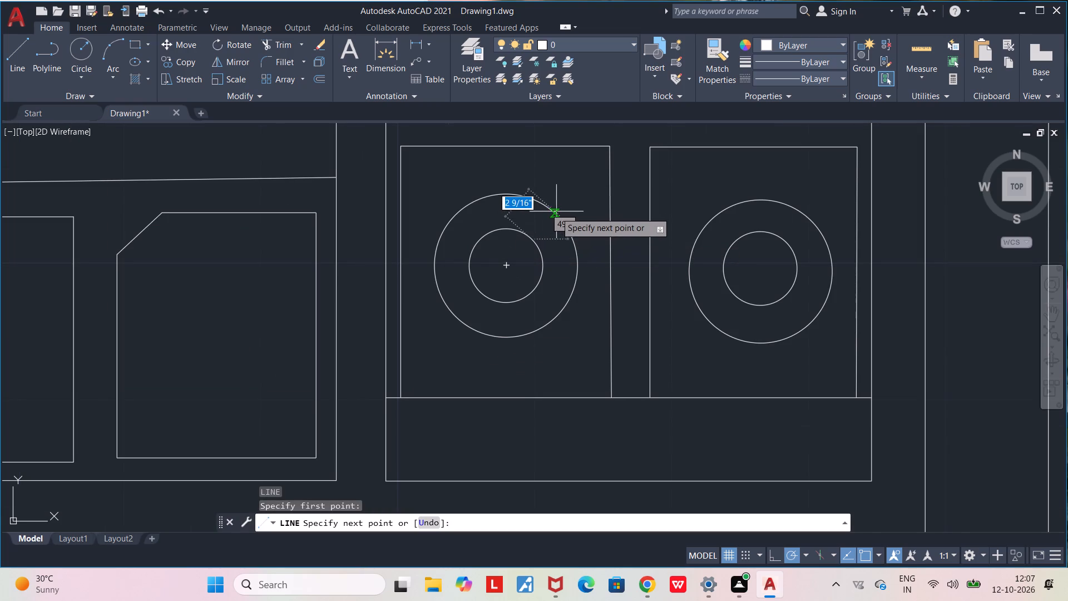
pyautogui.click(556, 213)
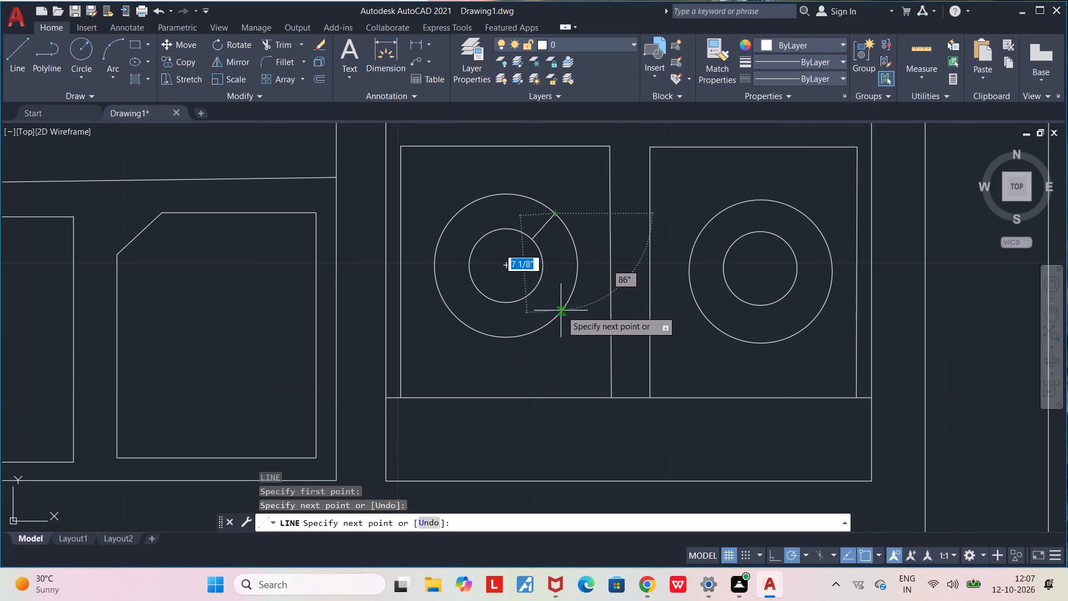
pyautogui.press('Escape')
pyautogui.press('l')
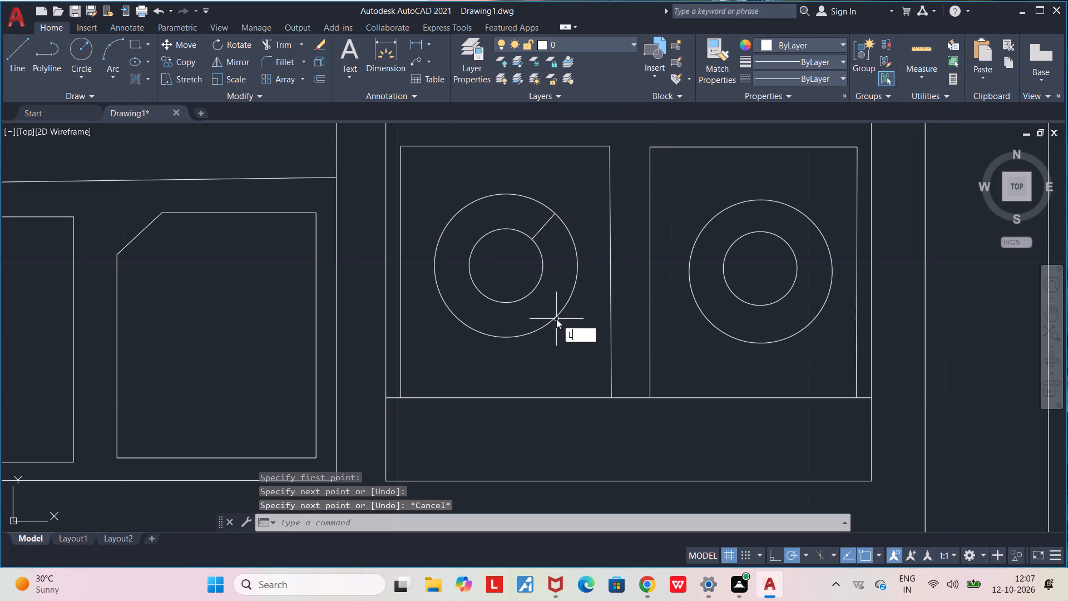
pyautogui.press('Return')
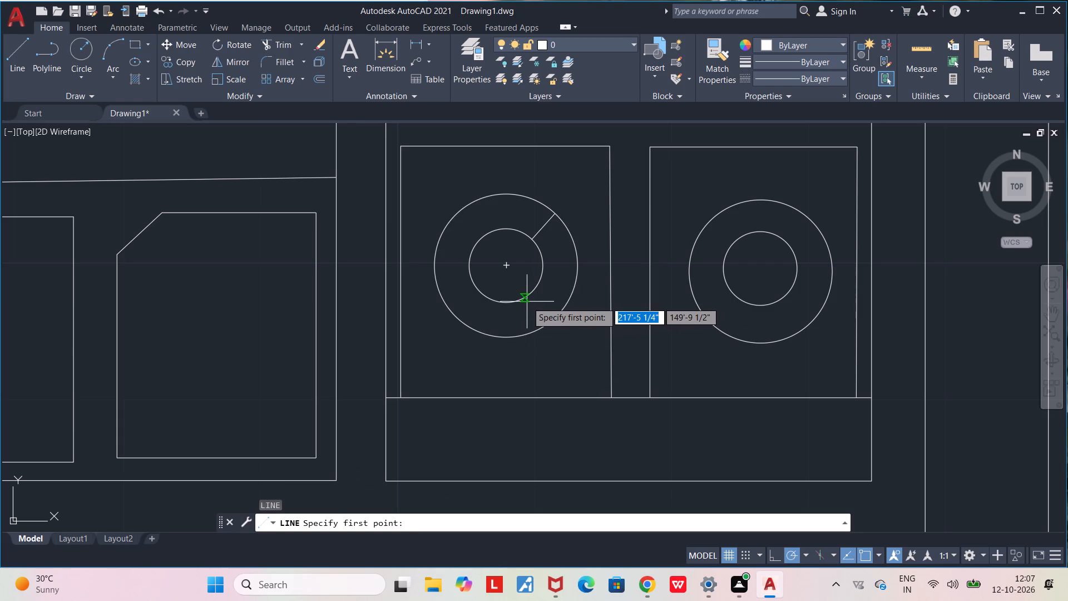
pyautogui.click(527, 301)
pyautogui.click(549, 323)
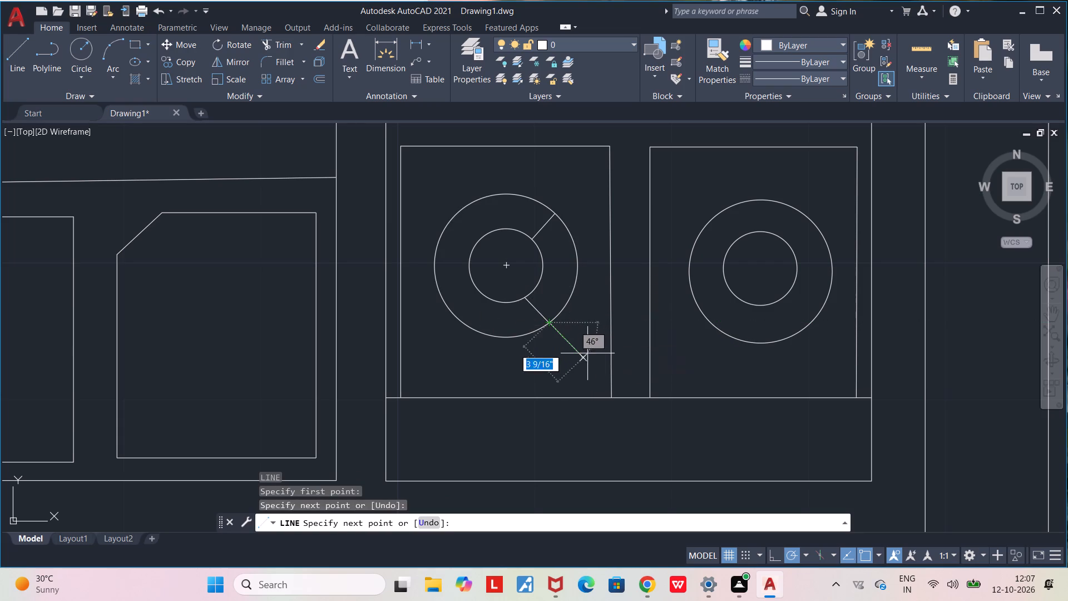
pyautogui.press('Escape')
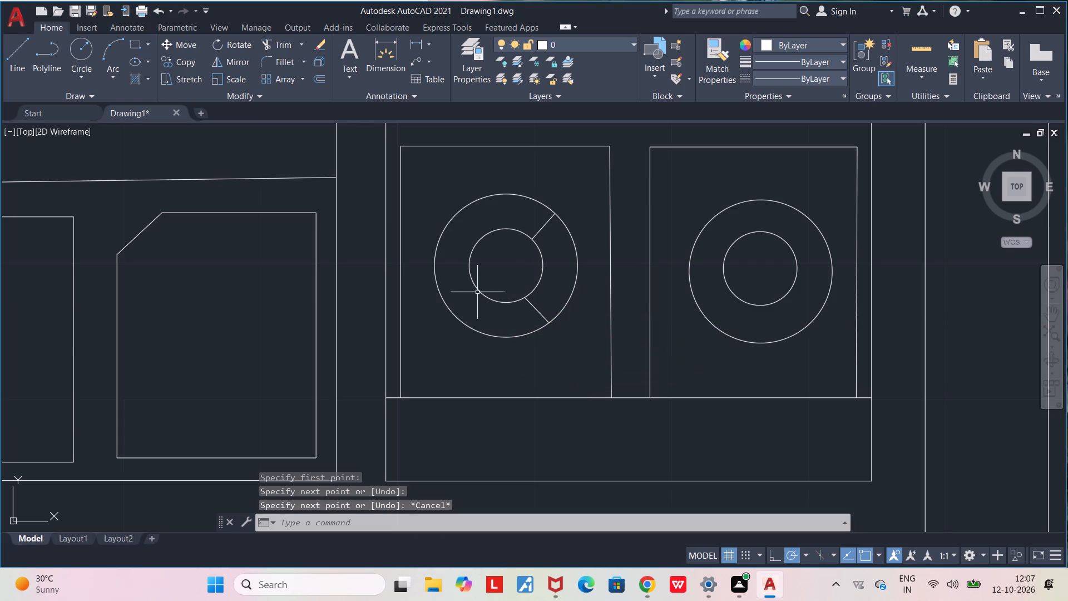
# Draw lower-left and upper-left diagonal spokes, each about 2 1/4" long, between the left burner's inner and outer circles.
pyautogui.press('l')
pyautogui.press('Return')
pyautogui.click(475, 291)
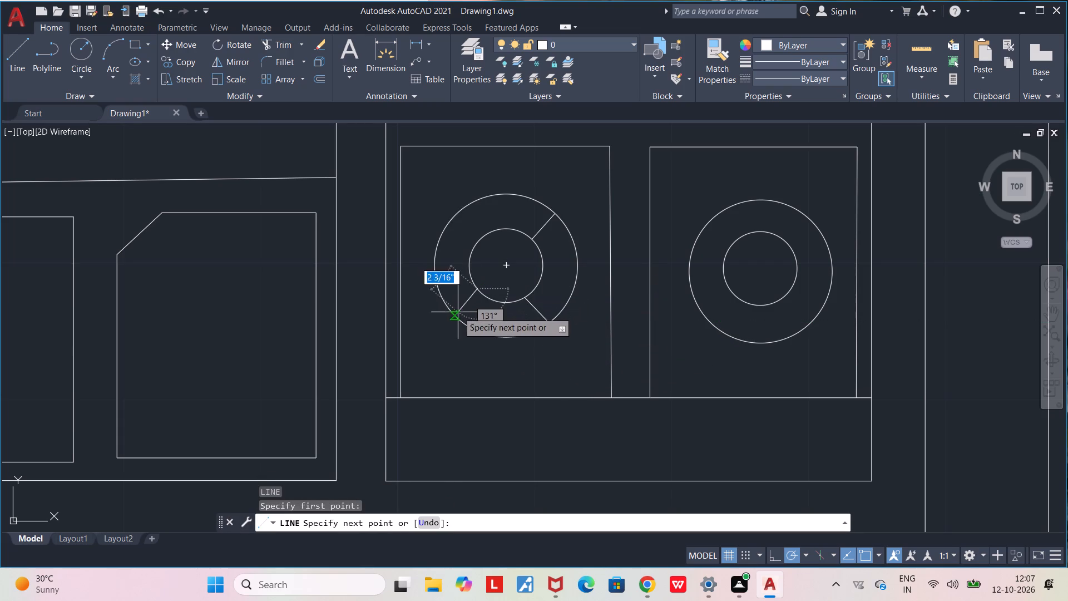
pyautogui.click(450, 313)
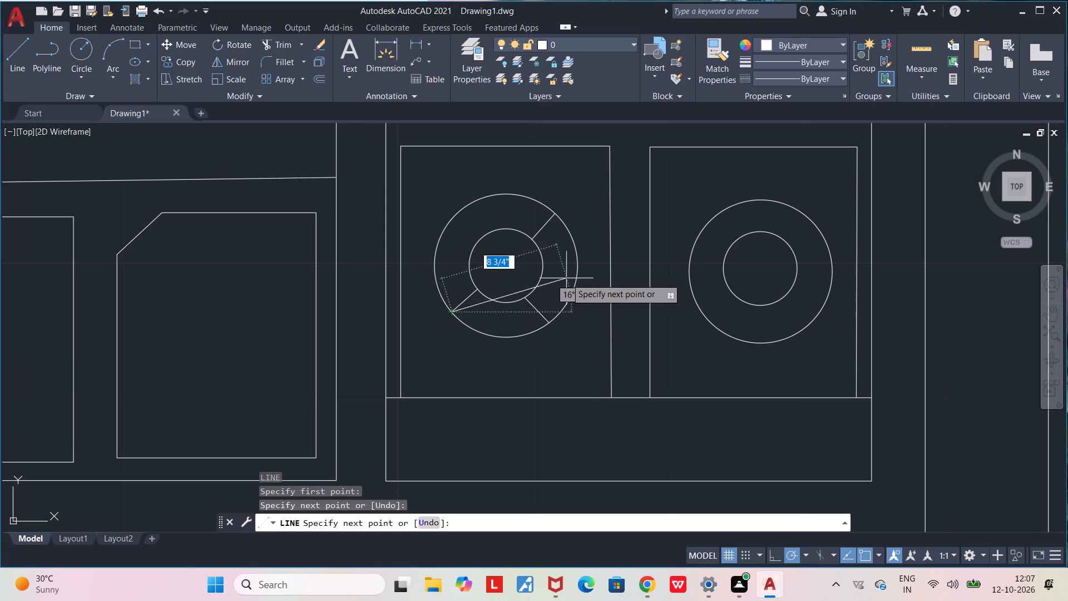
pyautogui.press('Escape')
pyautogui.press('l')
pyautogui.press('Return')
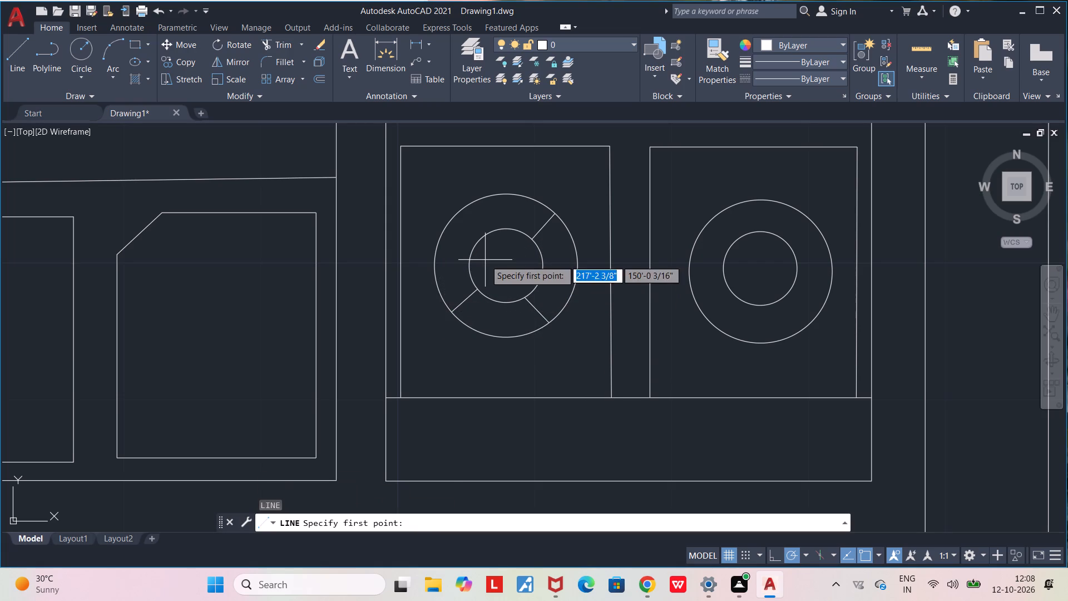
pyautogui.click(478, 238)
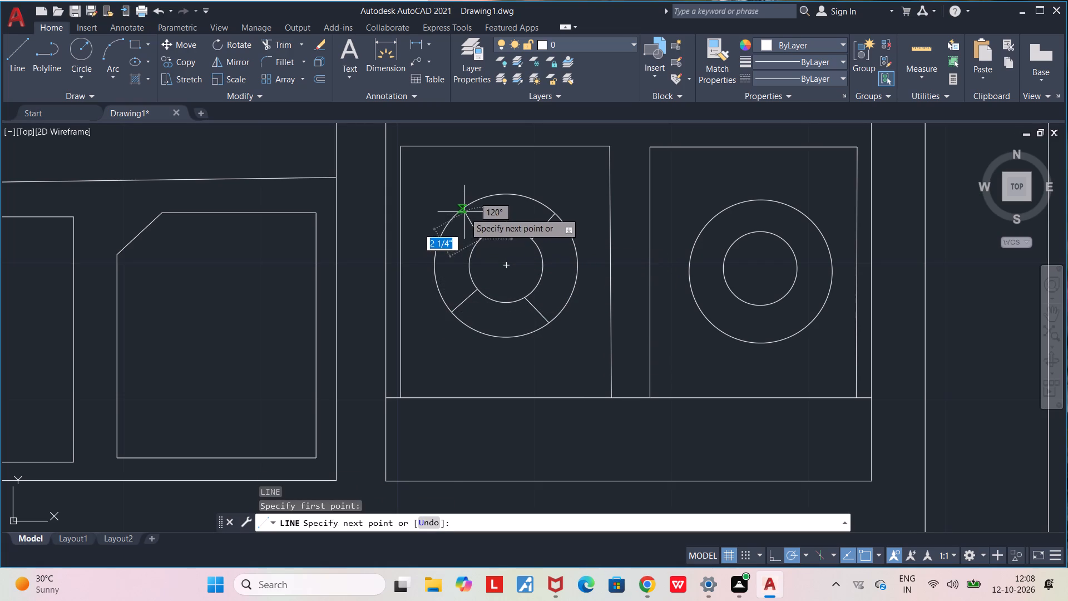
pyautogui.click(463, 206)
pyautogui.press('Escape')
pyautogui.scroll(-1, 548, 283)
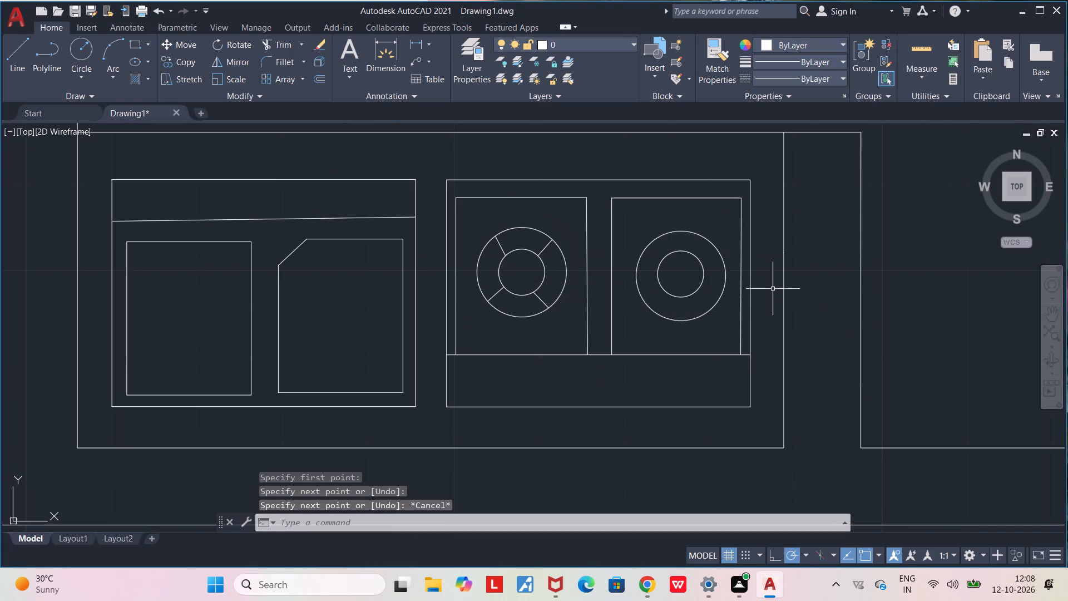
# Draw upper-right and upper-left spokes about 2 1/4" and 2 1/8" long between the right burner's inner and outer circles.
pyautogui.scroll(2, 736, 272)
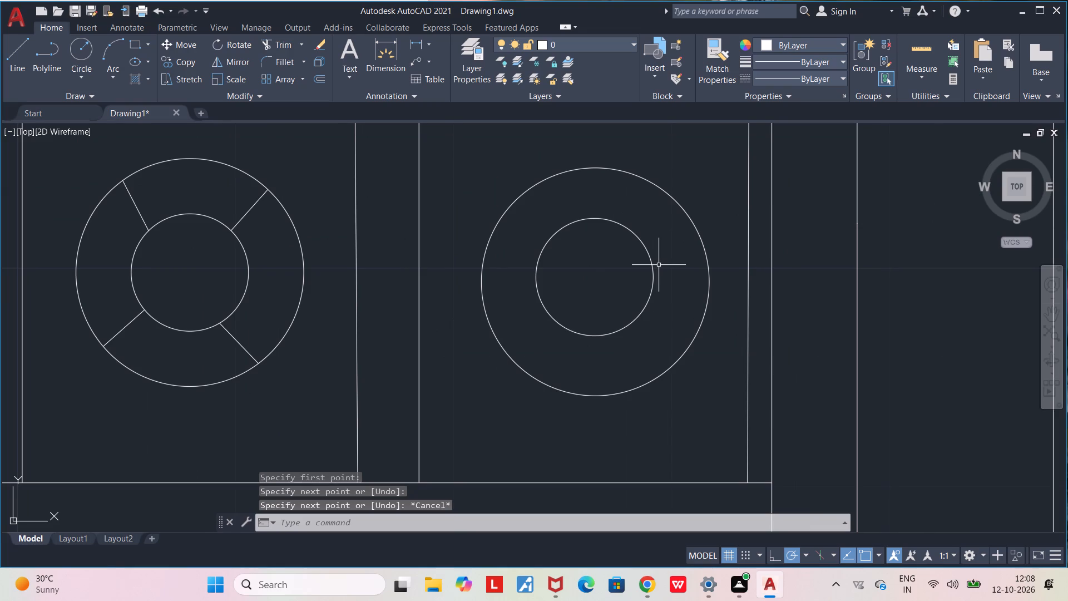
pyautogui.press('l')
pyautogui.press('Return')
pyautogui.click(635, 232)
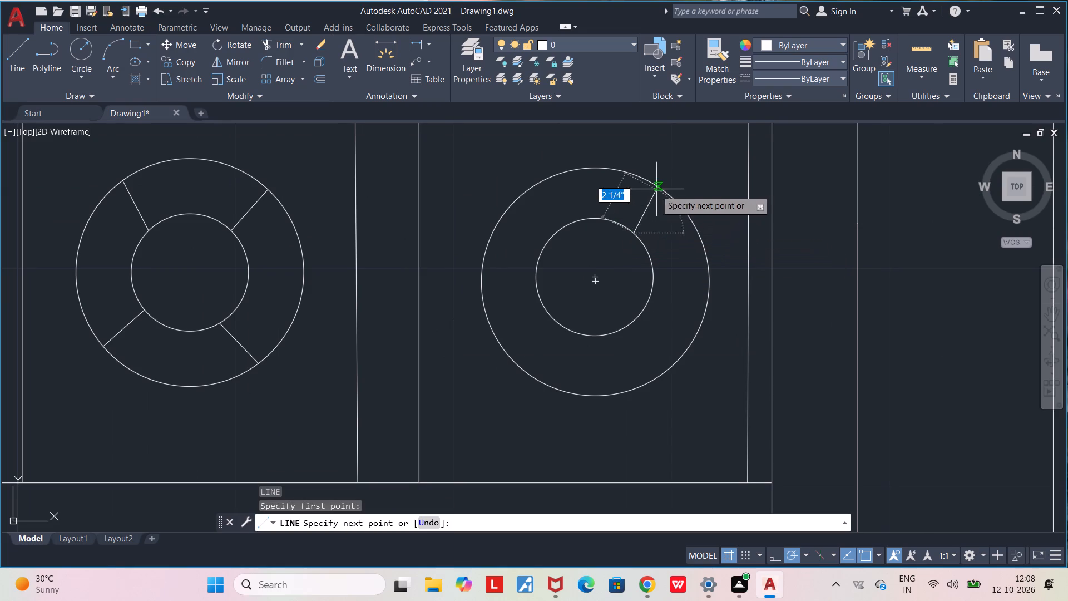
pyautogui.click(658, 187)
pyautogui.press('Escape')
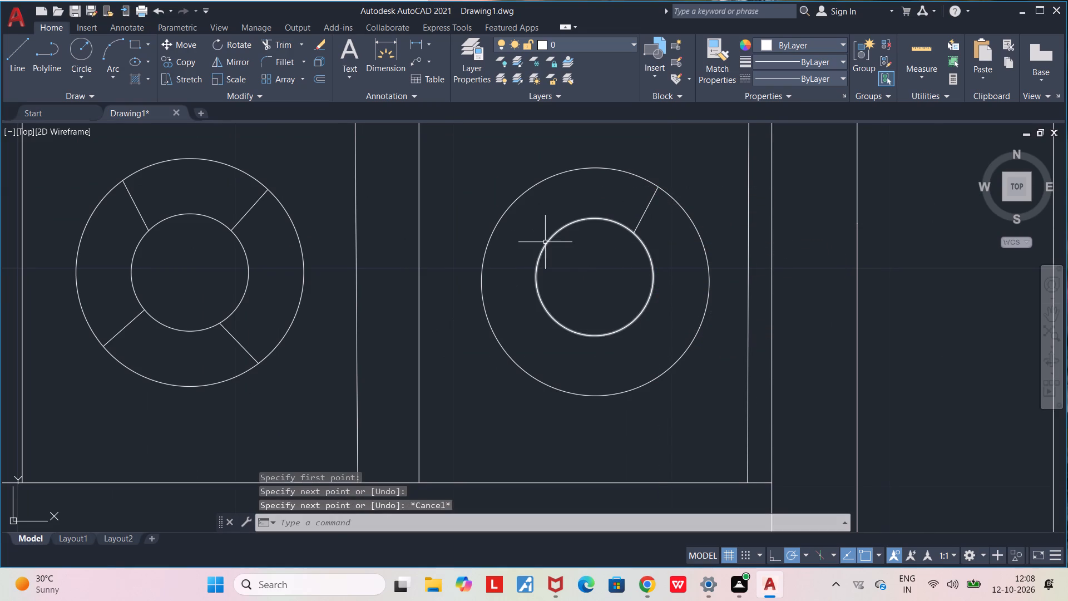
pyautogui.press('l')
pyautogui.press('Return')
pyautogui.click(551, 235)
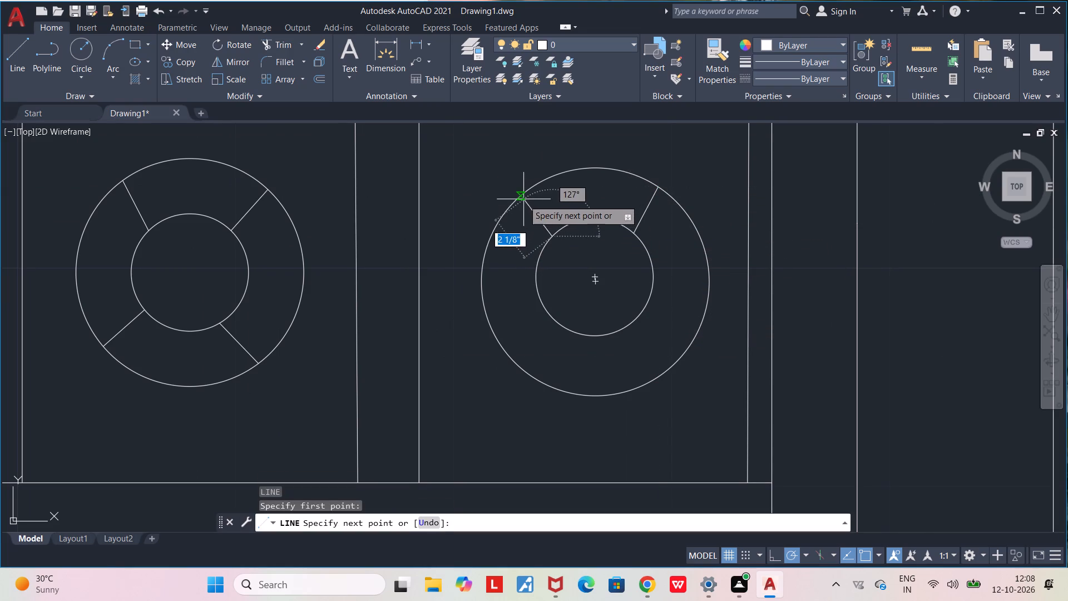
pyautogui.click(521, 196)
pyautogui.press('Escape')
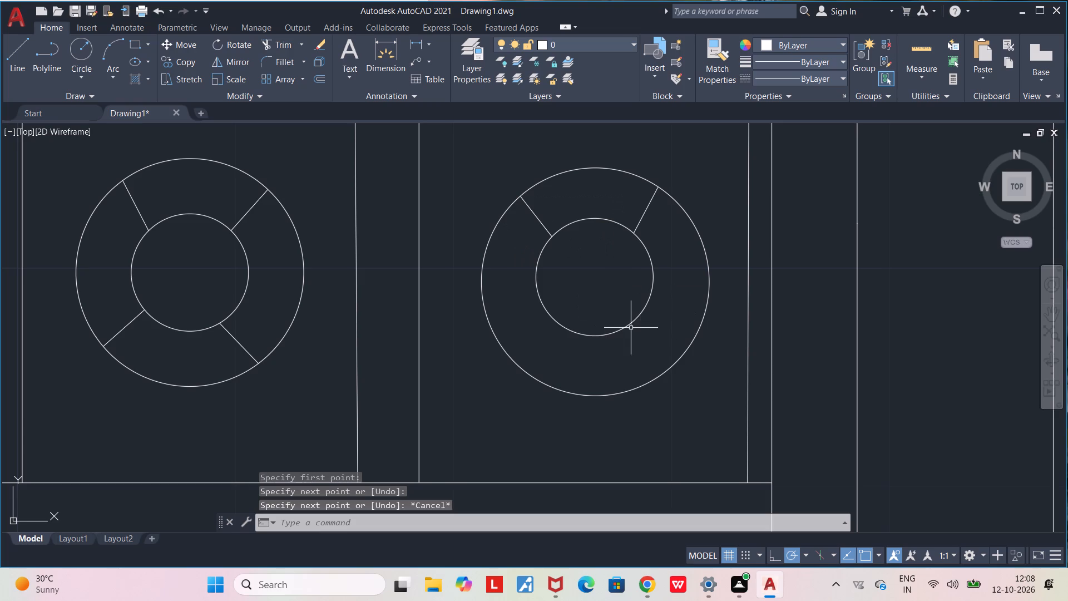
# Draw lower-right and lower-left spokes about 2 9/16" and 2 13/16" long between the right burner's inner and outer circles.
pyautogui.press('l')
pyautogui.press('Return')
pyautogui.click(632, 322)
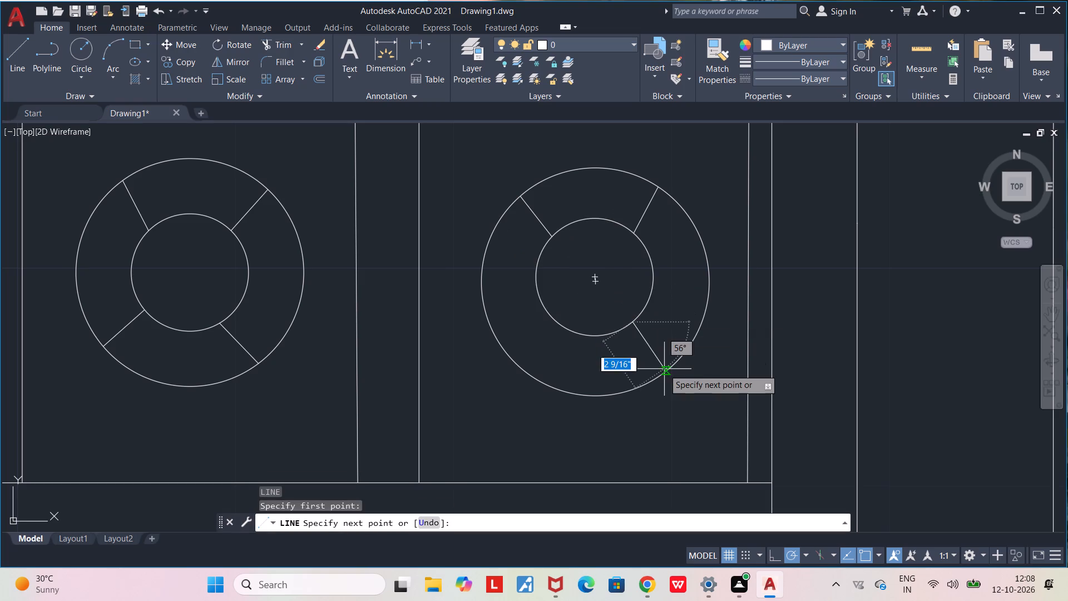
pyautogui.click(665, 370)
pyautogui.press('Escape')
pyautogui.press('l')
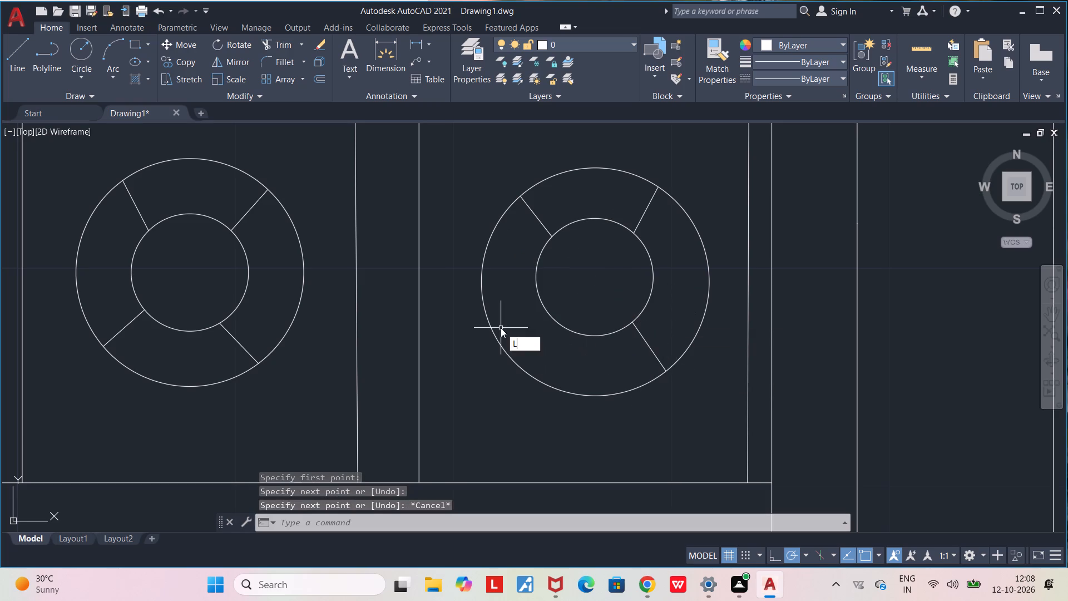
pyautogui.press('Return')
pyautogui.click(553, 322)
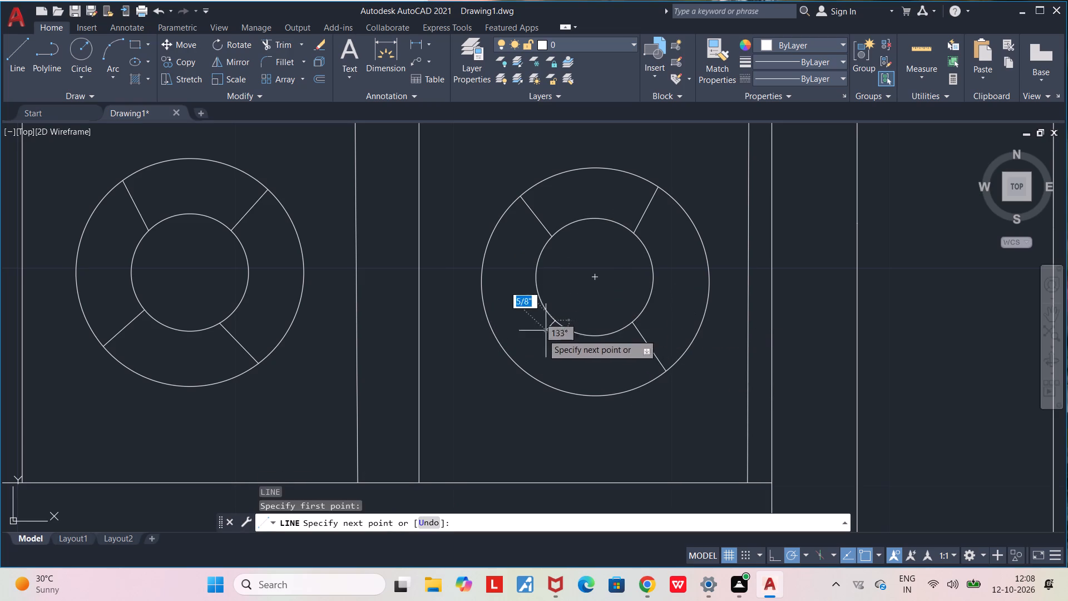
pyautogui.click(512, 358)
pyautogui.press('`')
pyautogui.scroll(-5, 584, 356)
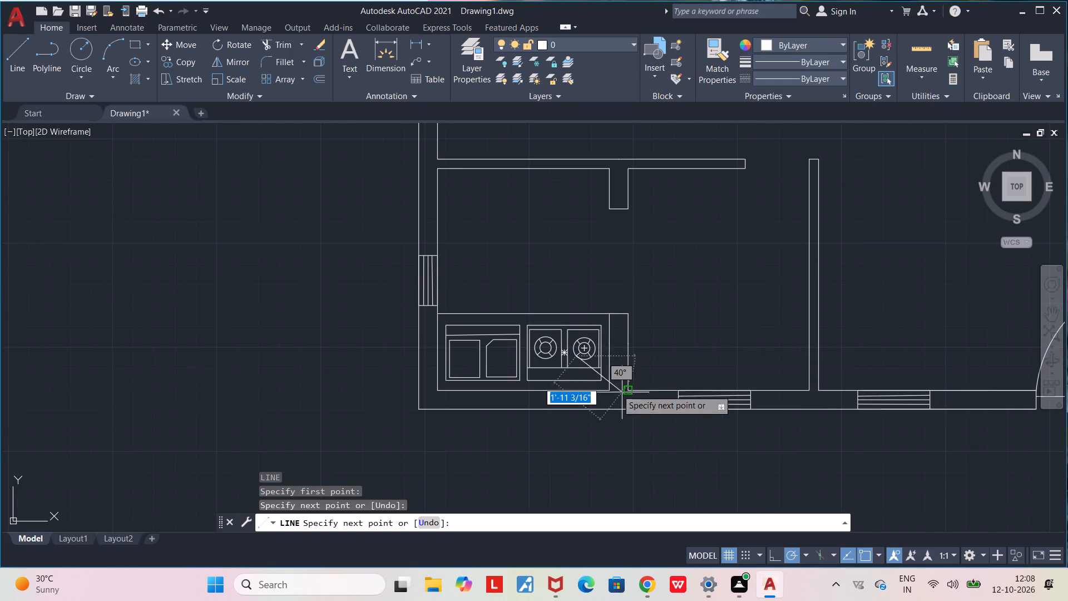
pyautogui.press('Escape')
# Draw a vertical line across the kitchen opening, from the counter's upper-right corner to the wall stub's lower-right corner.
pyautogui.scroll(2, 642, 361)
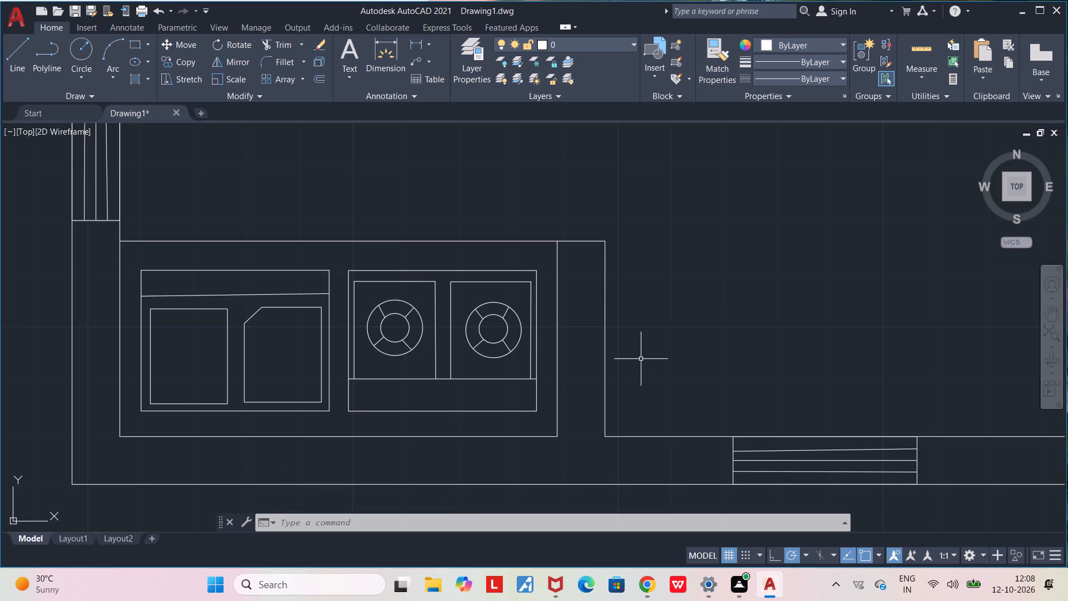
pyautogui.scroll(-3, 641, 359)
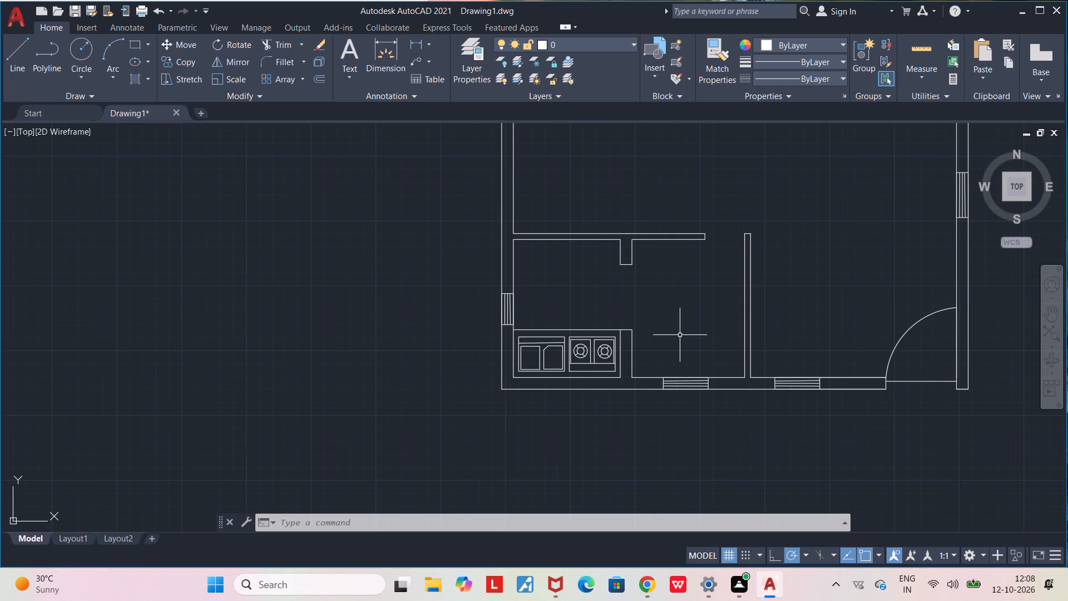
pyautogui.moveTo(672, 332); pyautogui.dragTo(600, 325, button='middle')
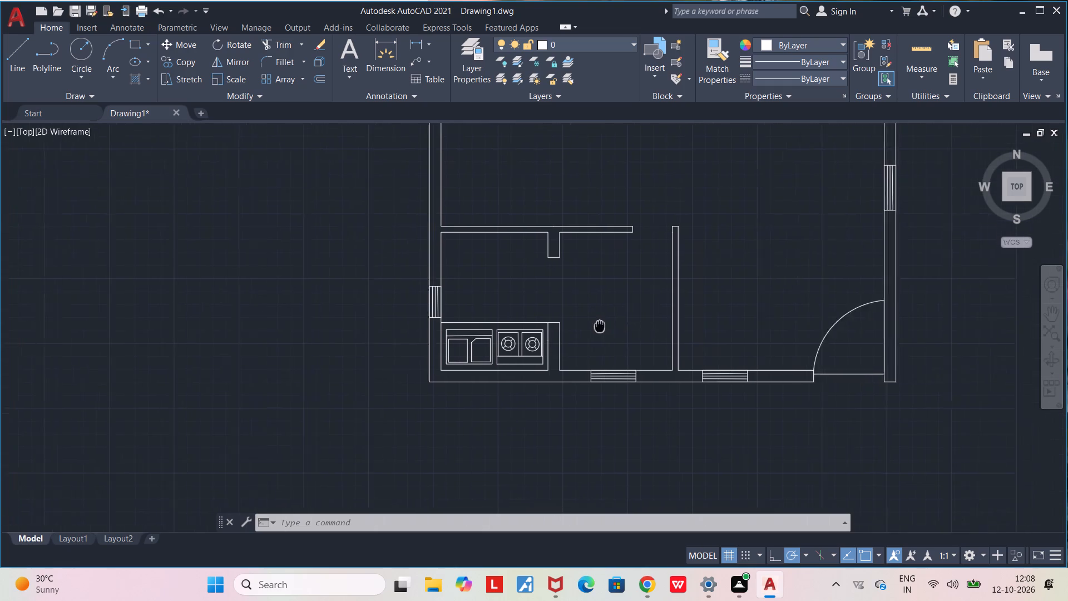
pyautogui.moveTo(600, 325); pyautogui.dragTo(512, 329, button='middle')
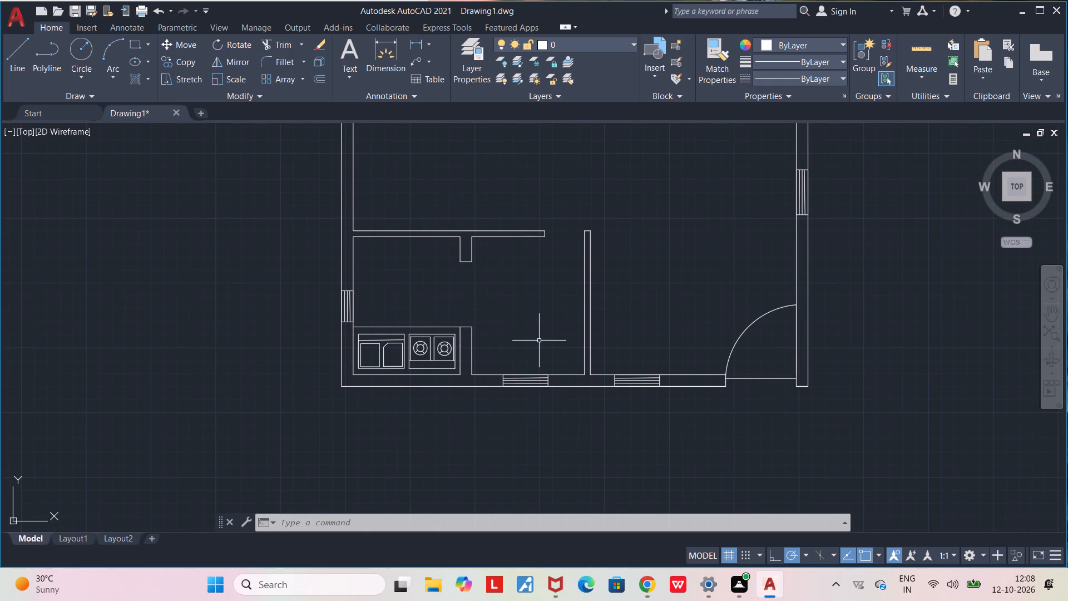
pyautogui.press('l')
pyautogui.press('Return')
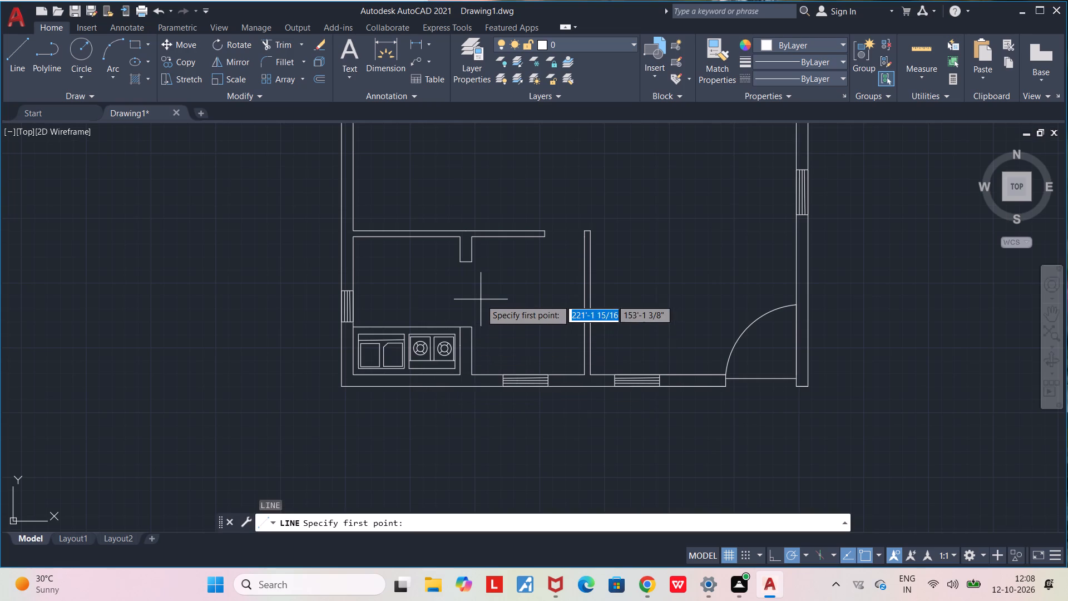
pyautogui.scroll(2, 479, 299)
pyautogui.click(454, 367)
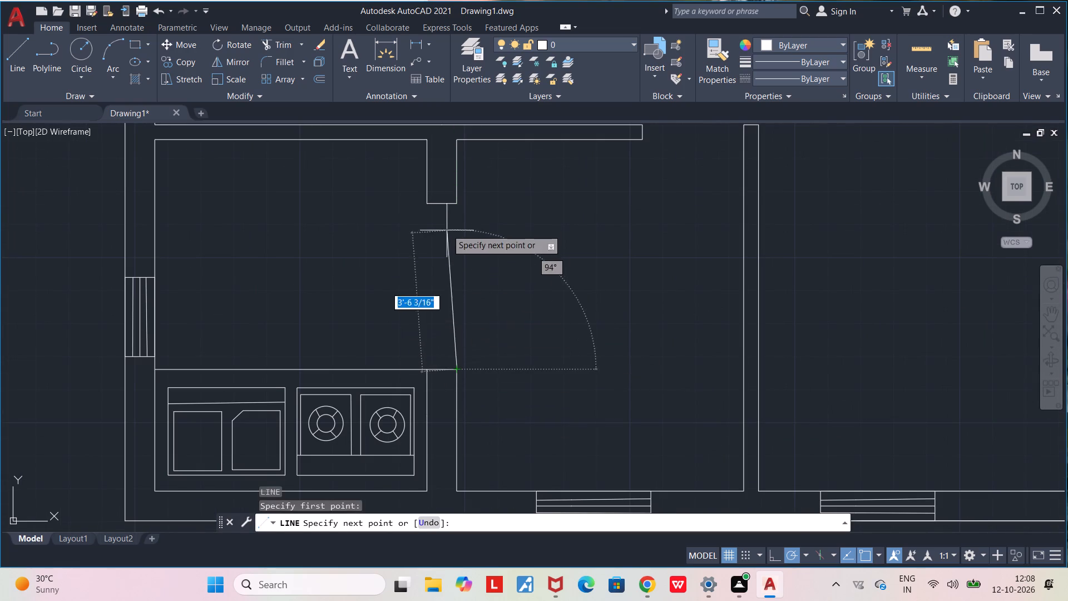
pyautogui.click(457, 201)
pyautogui.press('Escape')
# Draw a horizontal line about 2'-6 3/4" long across the opening, joining the horizontal wall's upper end corner to the vertical partition's upper-left corner.
pyautogui.scroll(-1, 634, 262)
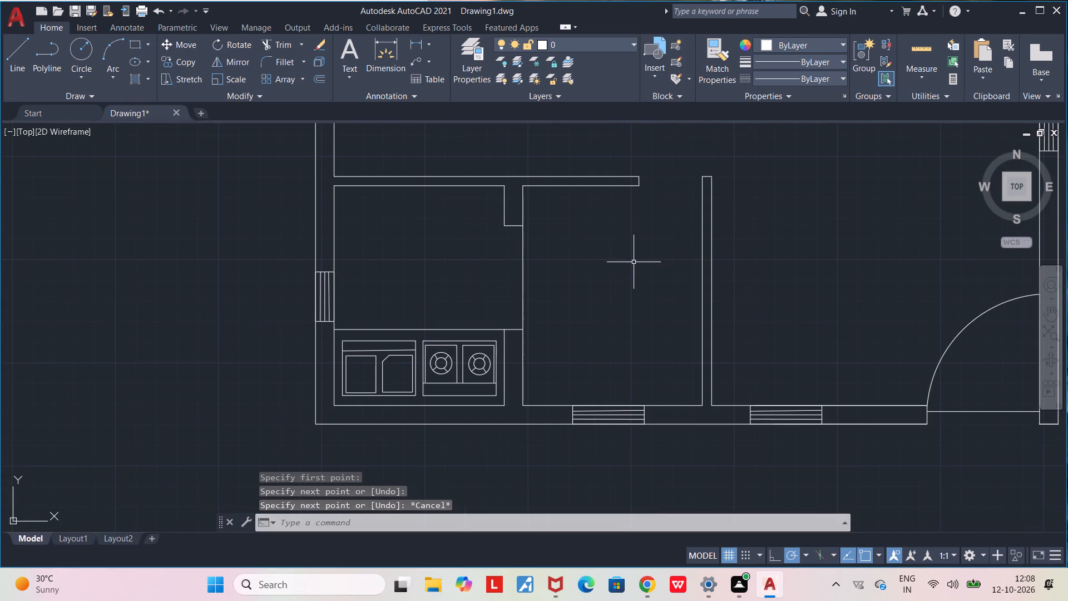
pyautogui.moveTo(642, 283); pyautogui.dragTo(438, 325, button='middle')
pyautogui.scroll(3, 437, 229)
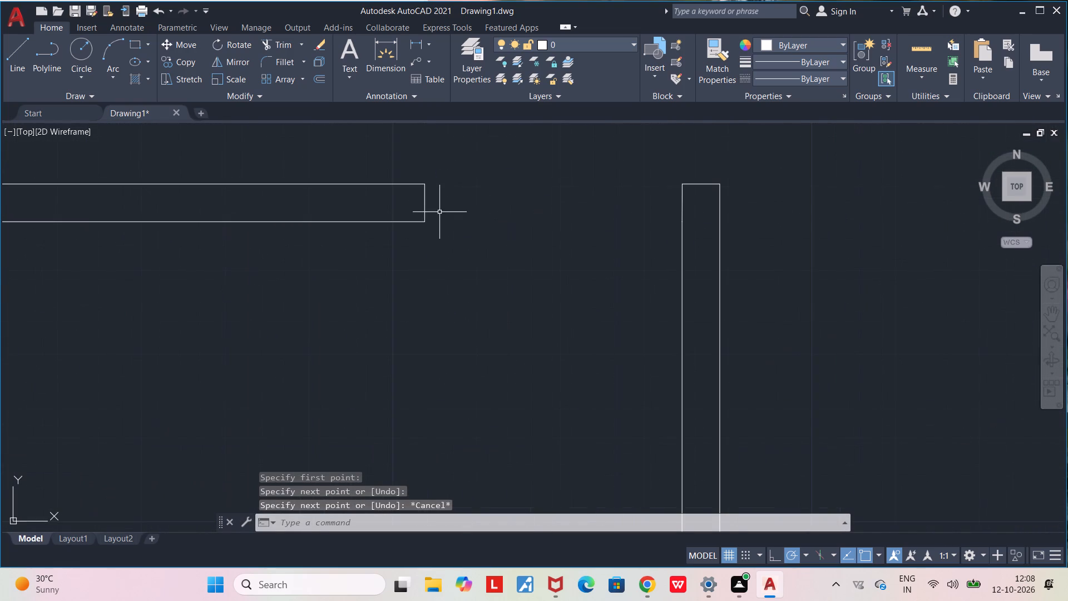
pyautogui.press('l')
pyautogui.press('Return')
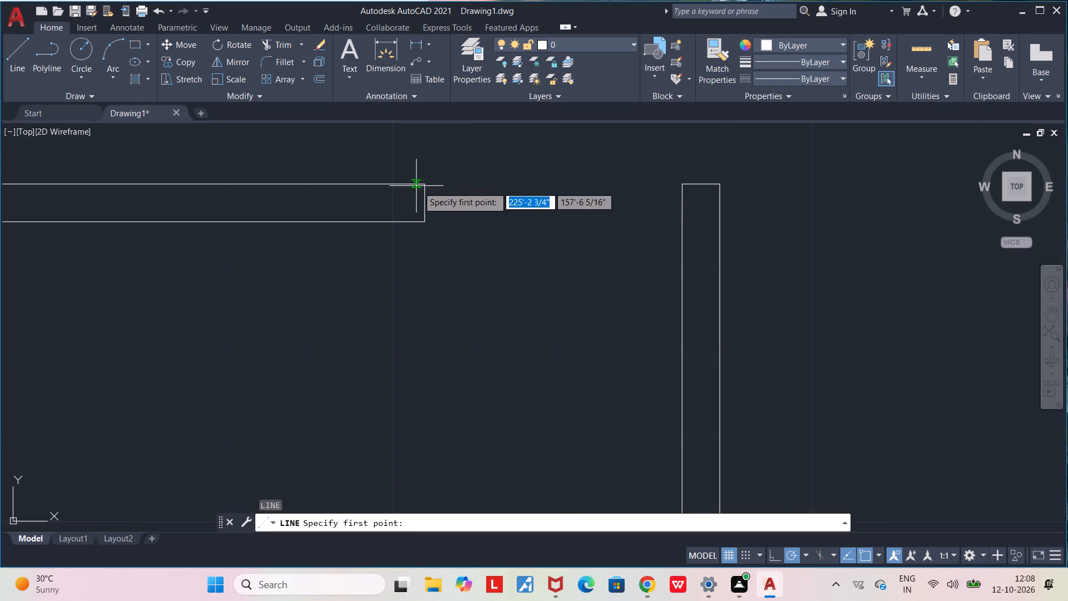
pyautogui.click(423, 186)
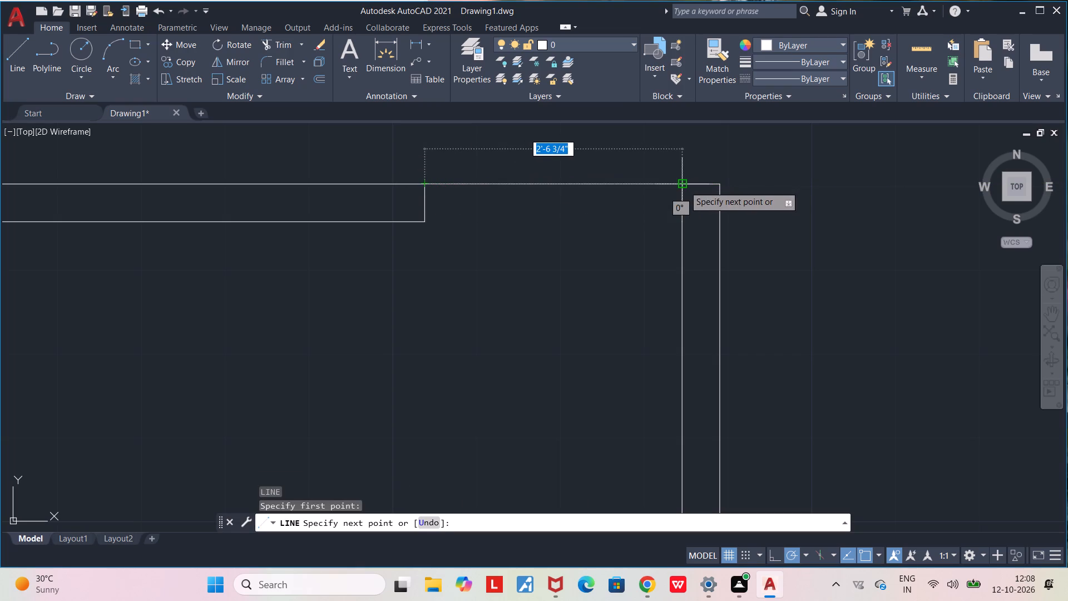
pyautogui.click(684, 186)
pyautogui.press('Escape')
pyautogui.scroll(-3, 635, 279)
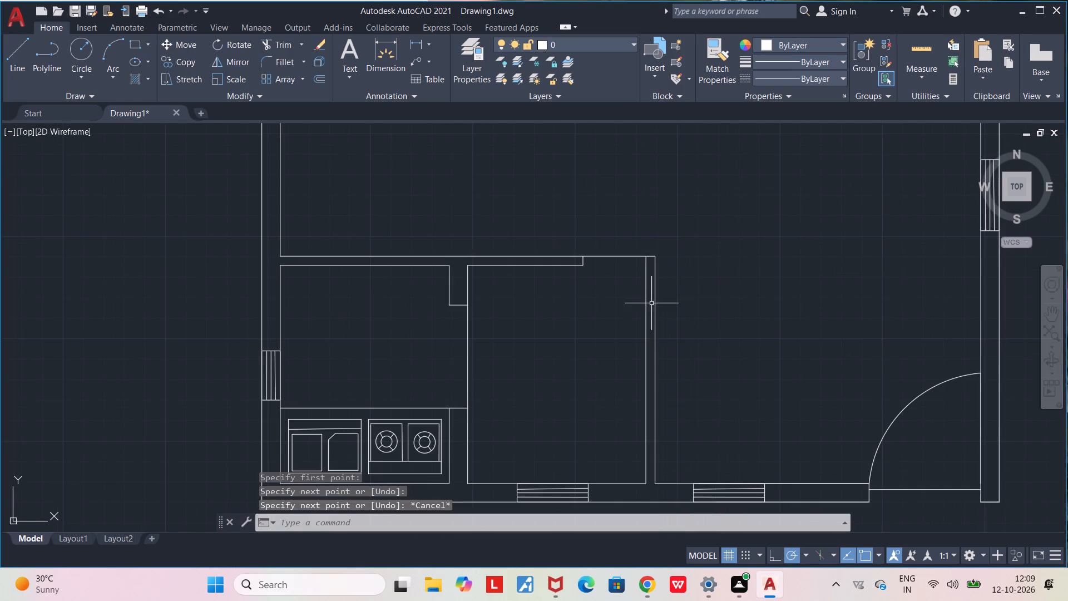
# Draw a vertical table rectangle about 2'-1" wide and 4'-7" tall in the middle of the room beside the kitchen.
pyautogui.moveTo(640, 296); pyautogui.dragTo(558, 217, button='middle')
pyautogui.scroll(-3, 558, 217)
pyautogui.scroll(1, 549, 234)
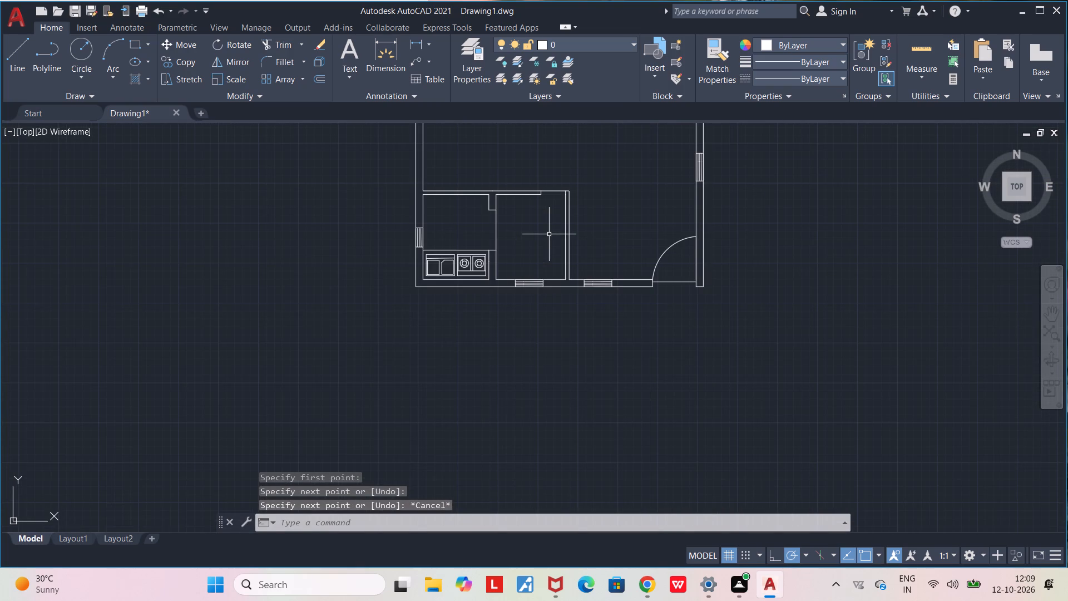
pyautogui.moveTo(541, 220); pyautogui.dragTo(494, 236, button='middle')
pyautogui.scroll(1, 494, 236)
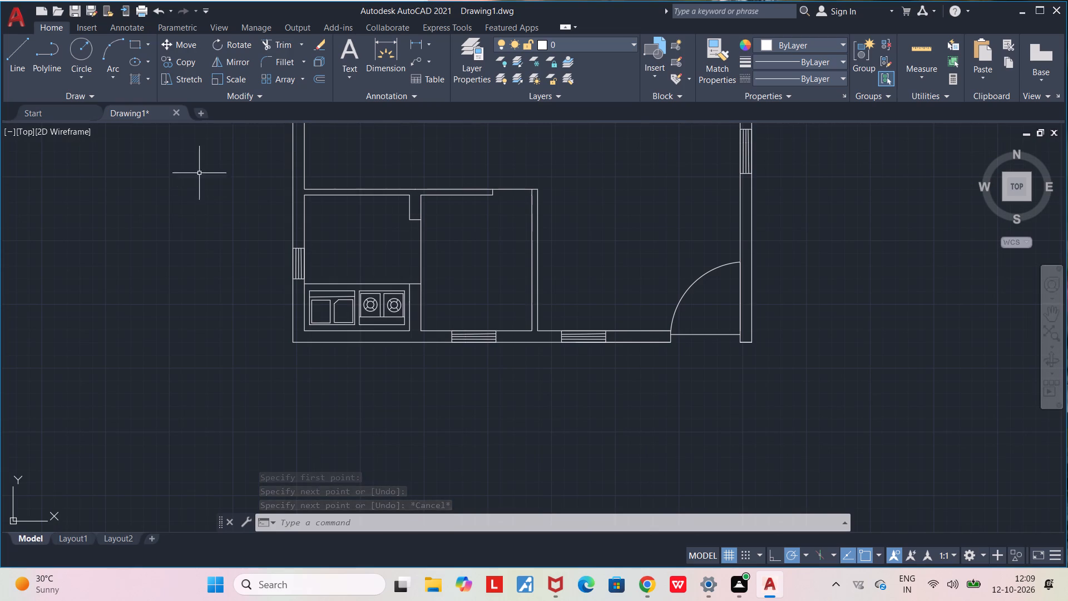
pyautogui.click(144, 42)
pyautogui.click(166, 69)
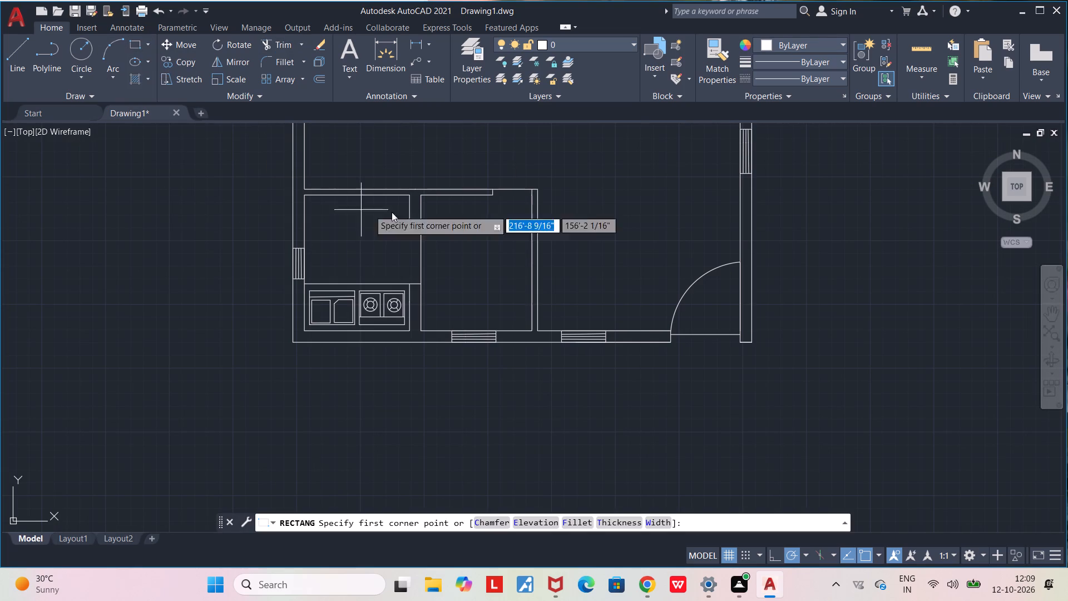
pyautogui.scroll(2, 488, 236)
pyautogui.click(421, 214)
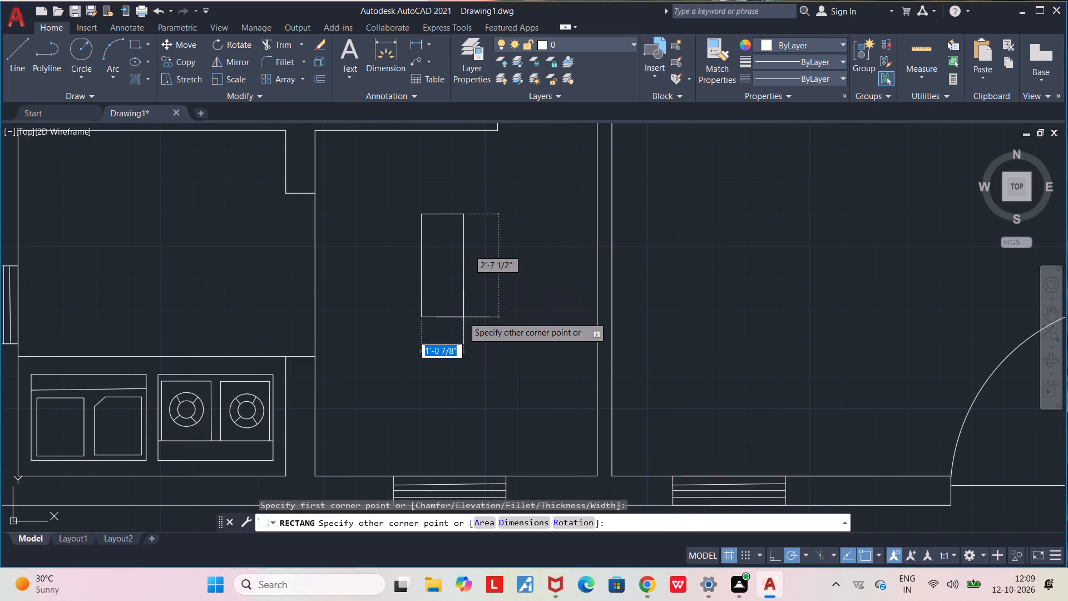
pyautogui.click(501, 394)
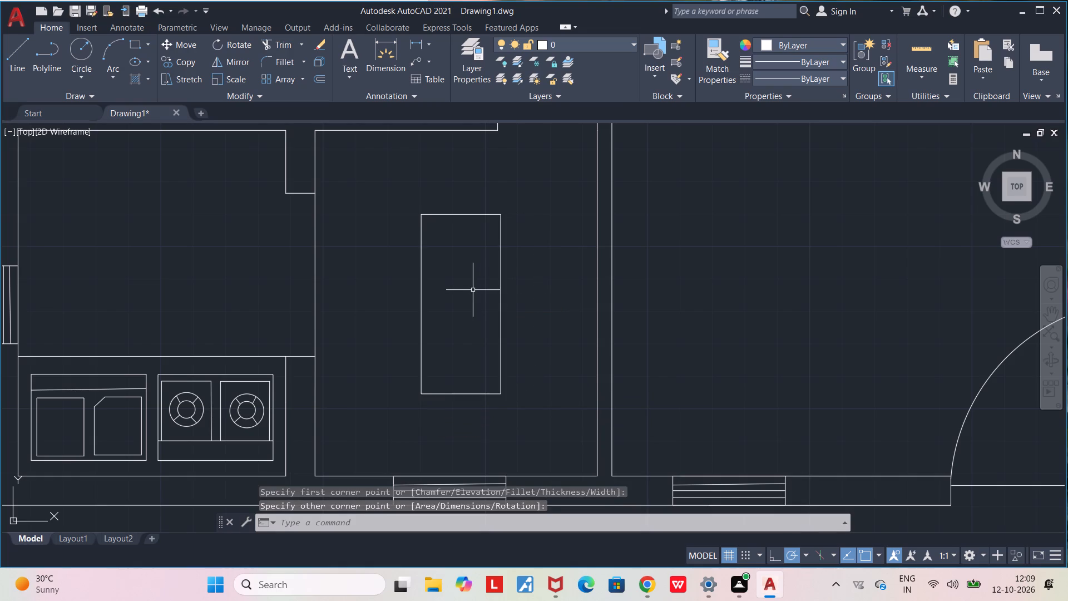
pyautogui.press('Escape')
pyautogui.press('Escape')
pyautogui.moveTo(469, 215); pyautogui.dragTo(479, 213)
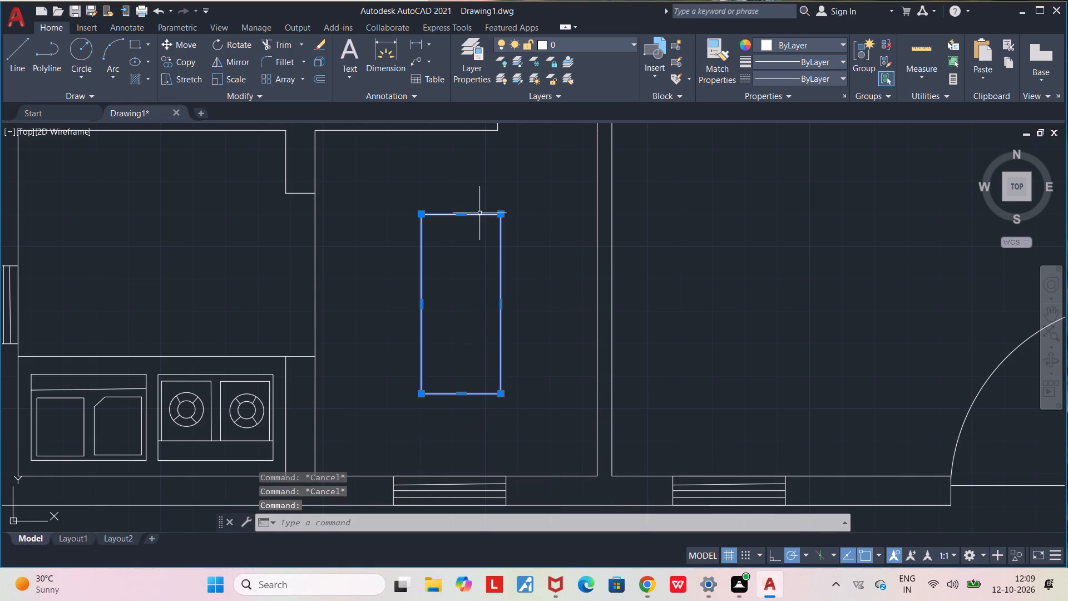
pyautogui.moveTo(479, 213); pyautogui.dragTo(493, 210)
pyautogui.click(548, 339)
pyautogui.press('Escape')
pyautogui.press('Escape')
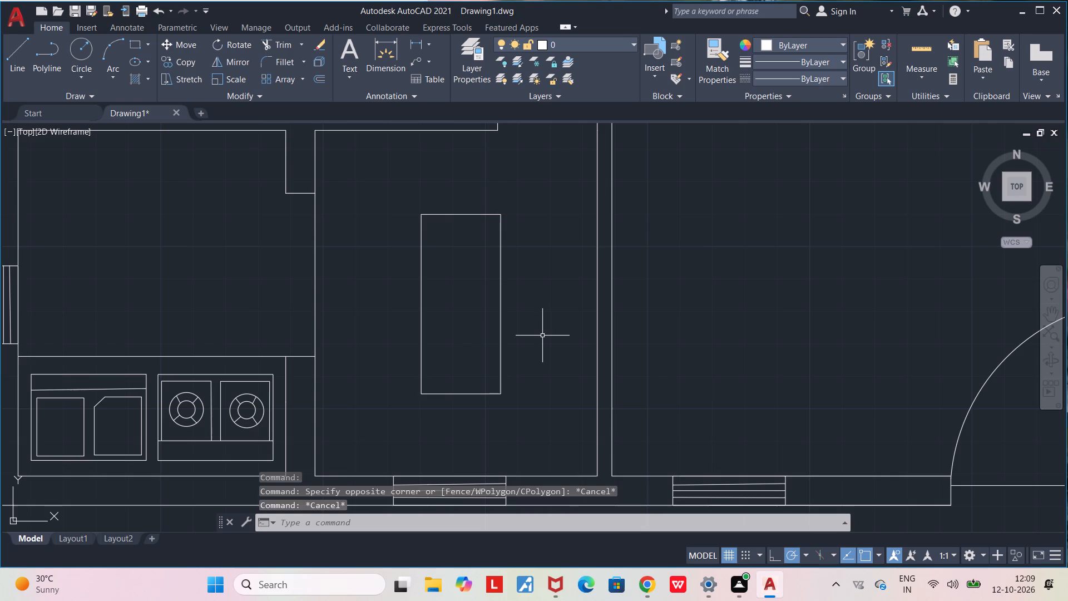
# Draw a three-sided chair outline projecting about 5 3/4" above the middle of the table's upper edge.
pyautogui.scroll(-2, 542, 336)
pyautogui.scroll(1, 506, 318)
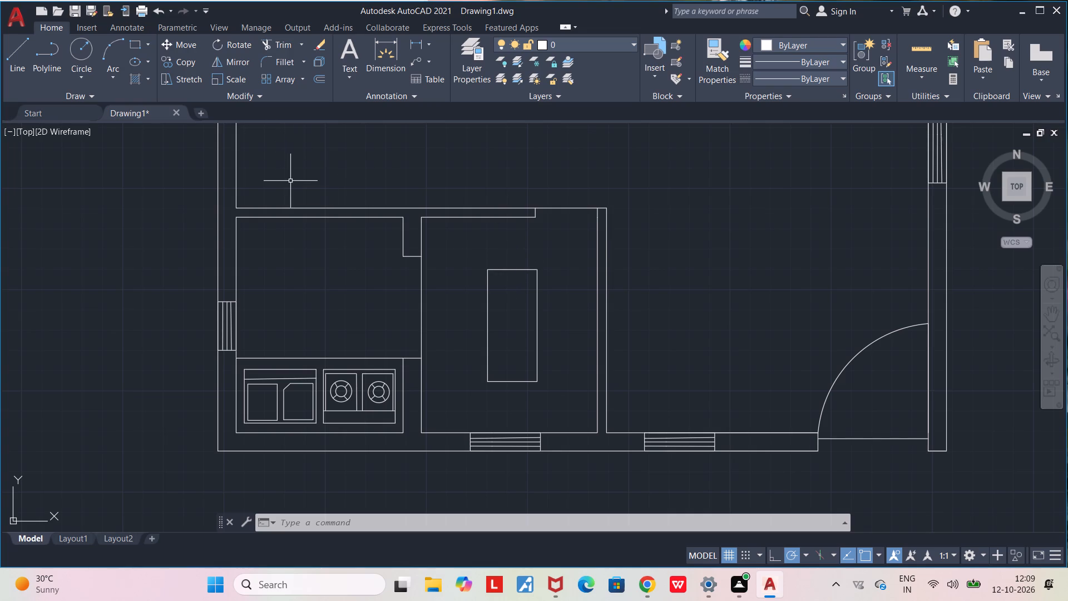
pyautogui.press('l')
pyautogui.press('Return')
pyautogui.scroll(1, 511, 266)
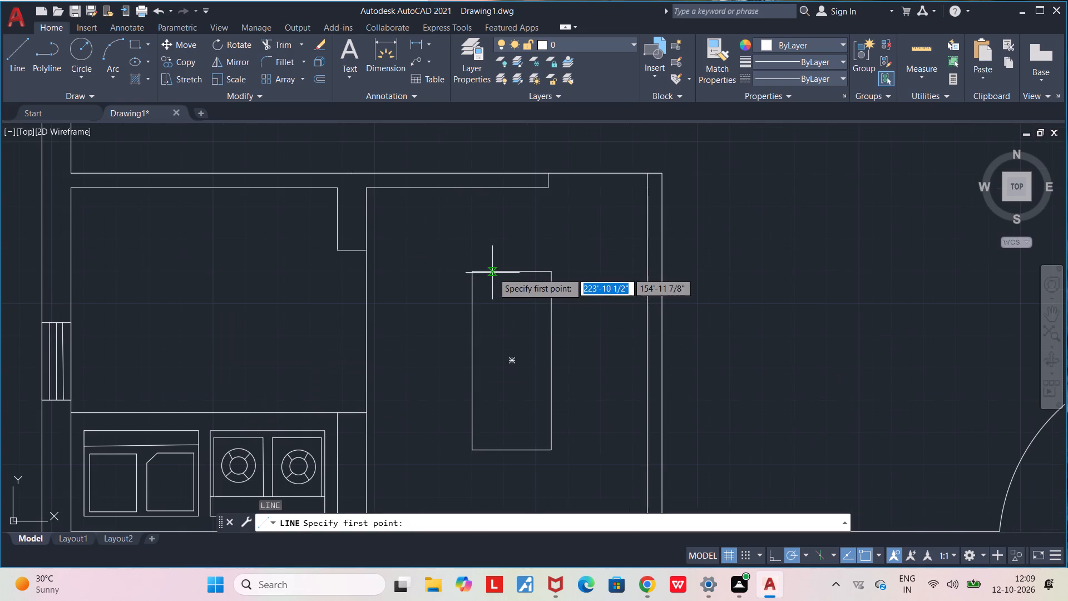
pyautogui.click(497, 272)
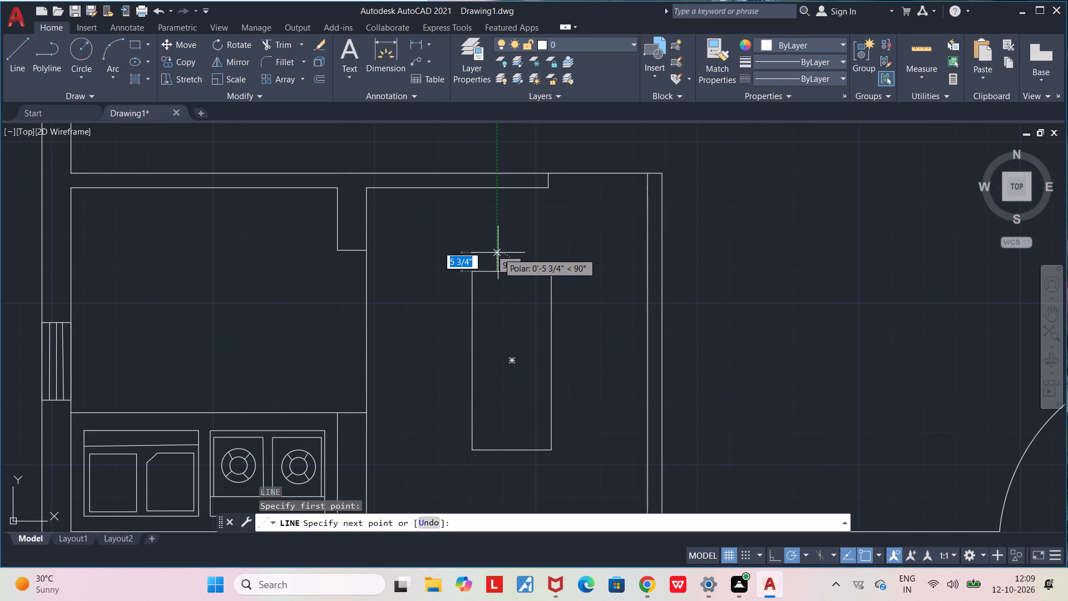
pyautogui.click(498, 253)
pyautogui.click(527, 254)
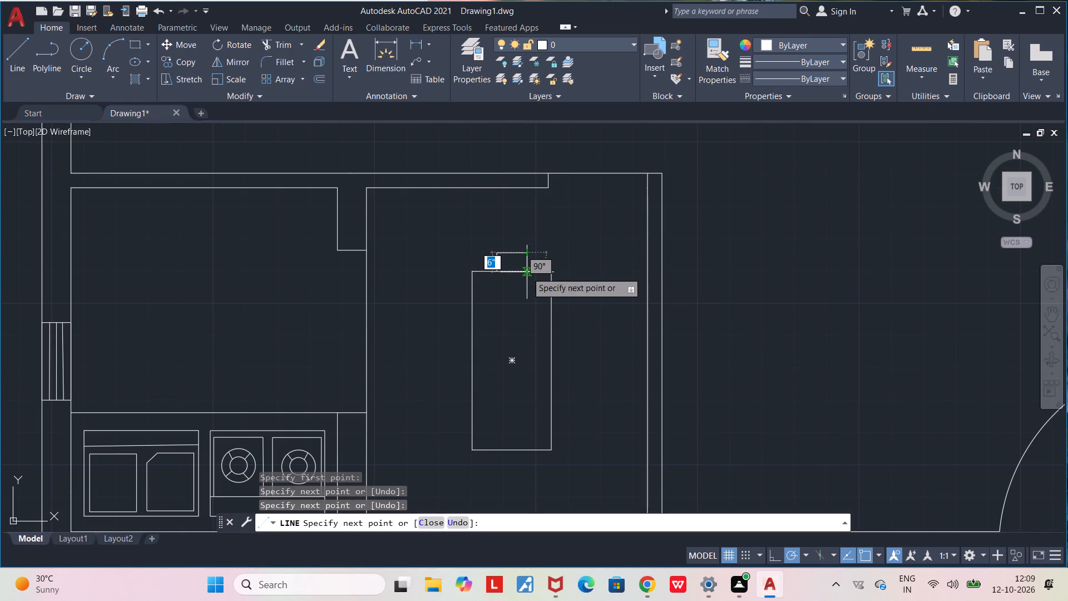
pyautogui.click(527, 272)
pyautogui.press('Escape')
# Draw lines from the upper chair's left base corner down about 5'-2" past the table's lower edge, across, and back up to its right base corner.
pyautogui.scroll(1, 526, 396)
pyautogui.moveTo(521, 328); pyautogui.dragTo(540, 258, button='middle')
pyautogui.scroll(-2, 540, 258)
pyautogui.press('l')
pyautogui.press('Return')
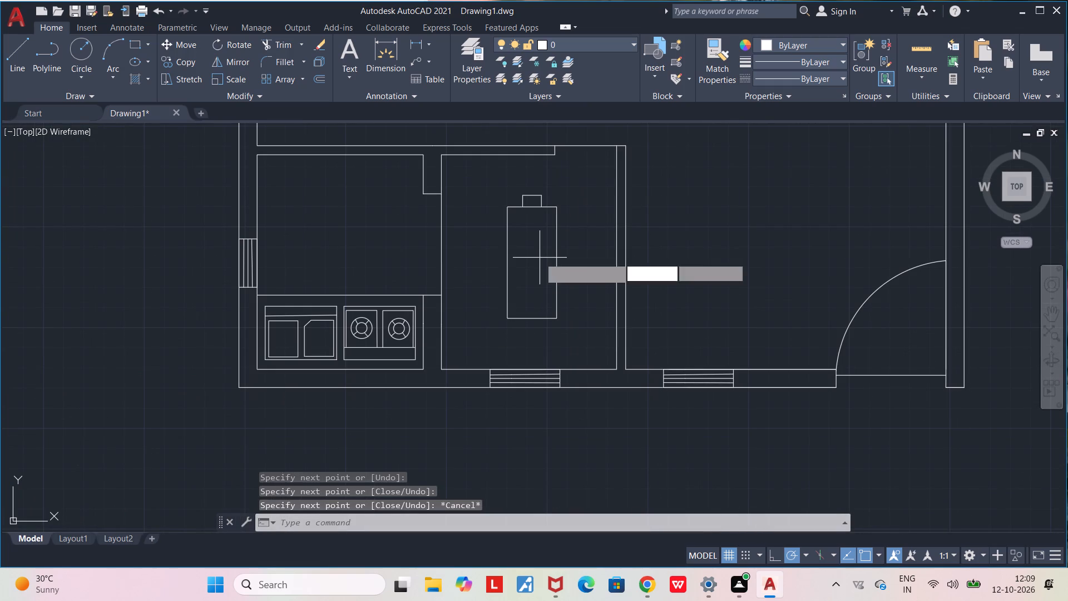
pyautogui.click(523, 208)
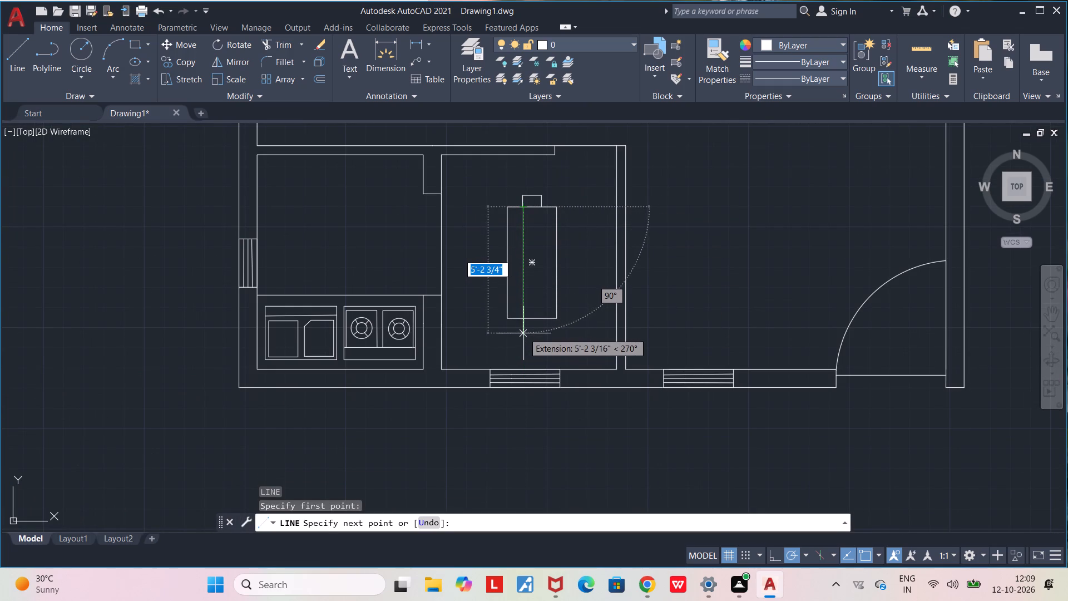
pyautogui.click(522, 333)
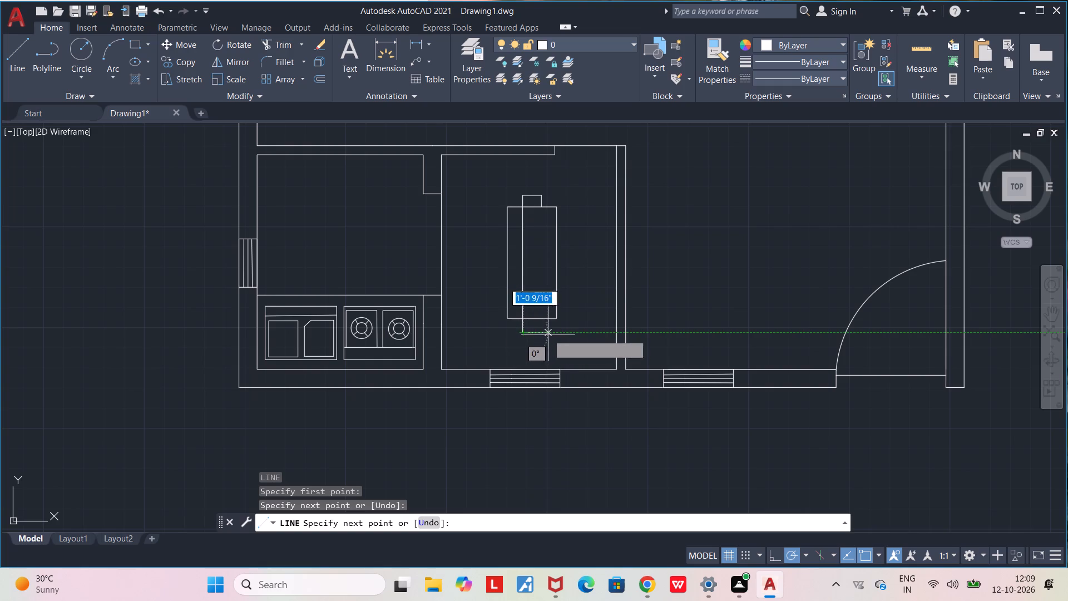
pyautogui.click(542, 331)
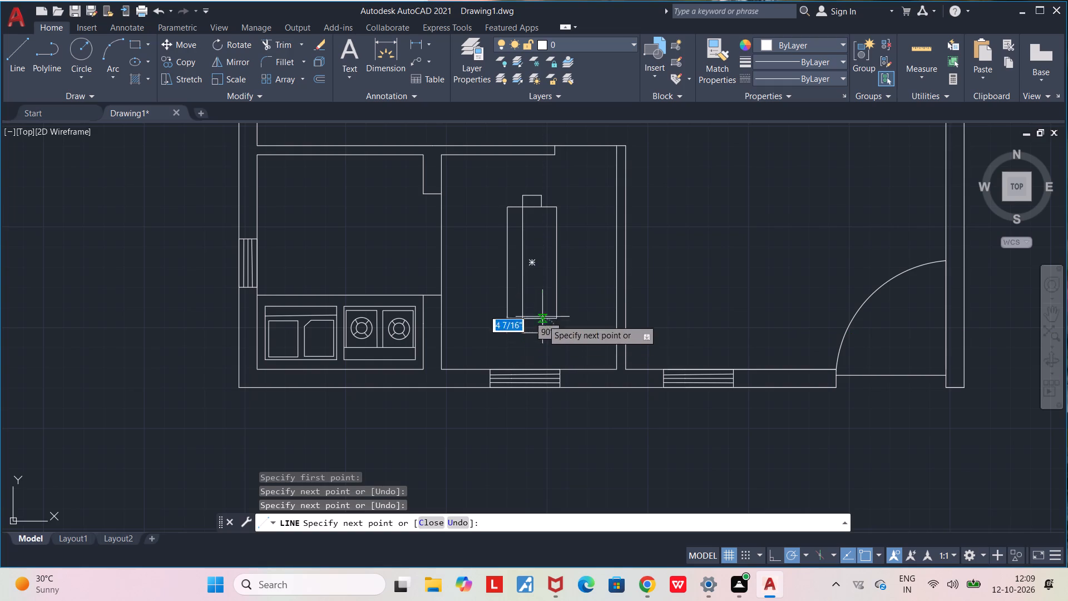
pyautogui.click(541, 209)
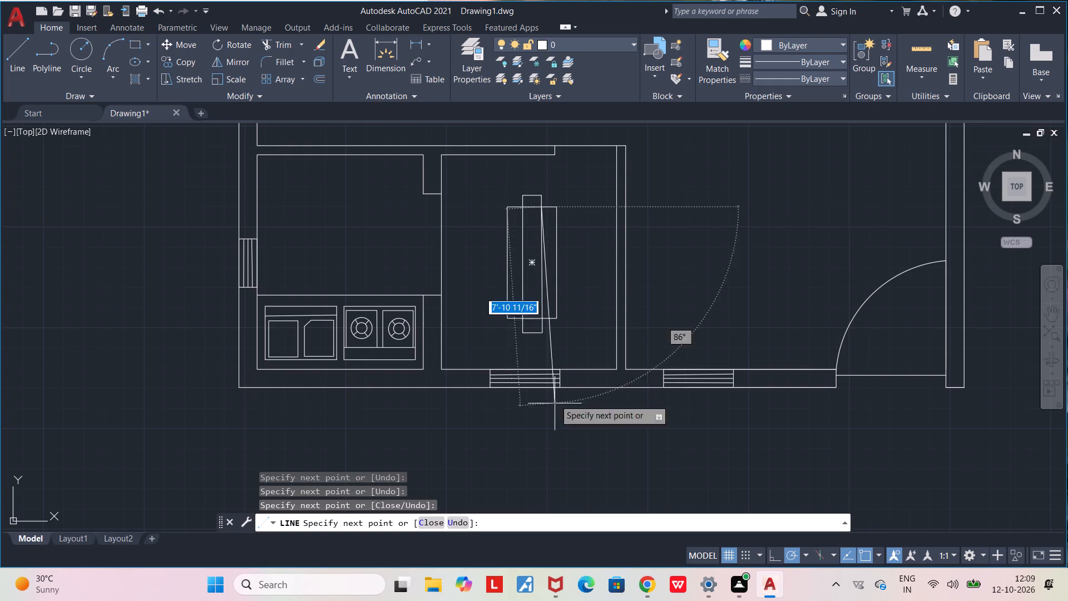
pyautogui.press('Escape')
# Draw a closed horizontal band about 3'-3 5/8" long and 5 11/16" deep across the table near its upper end.
pyautogui.scroll(1, 570, 242)
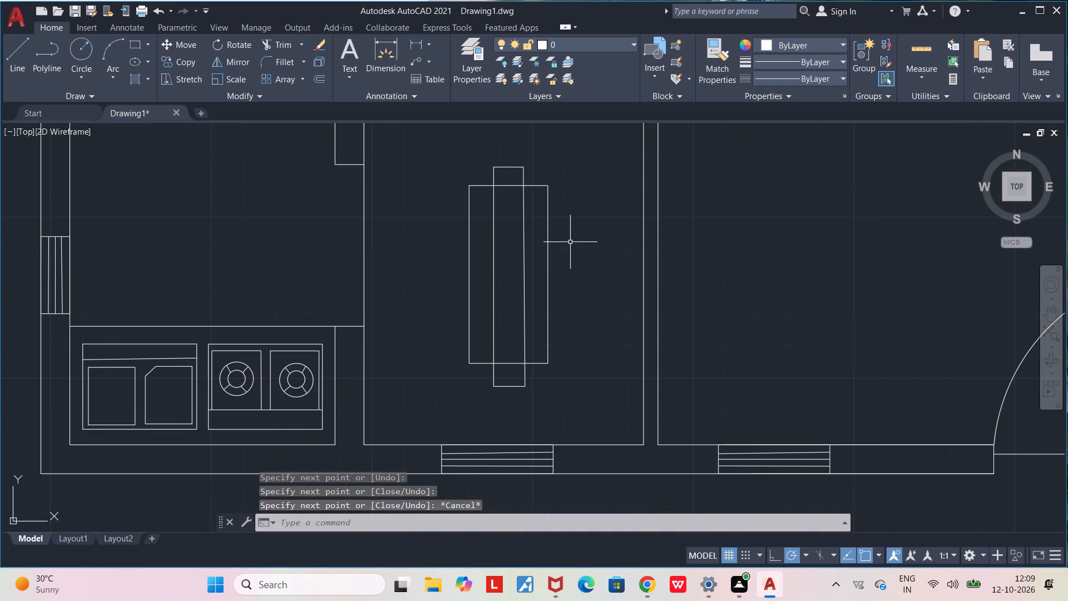
pyautogui.press('l')
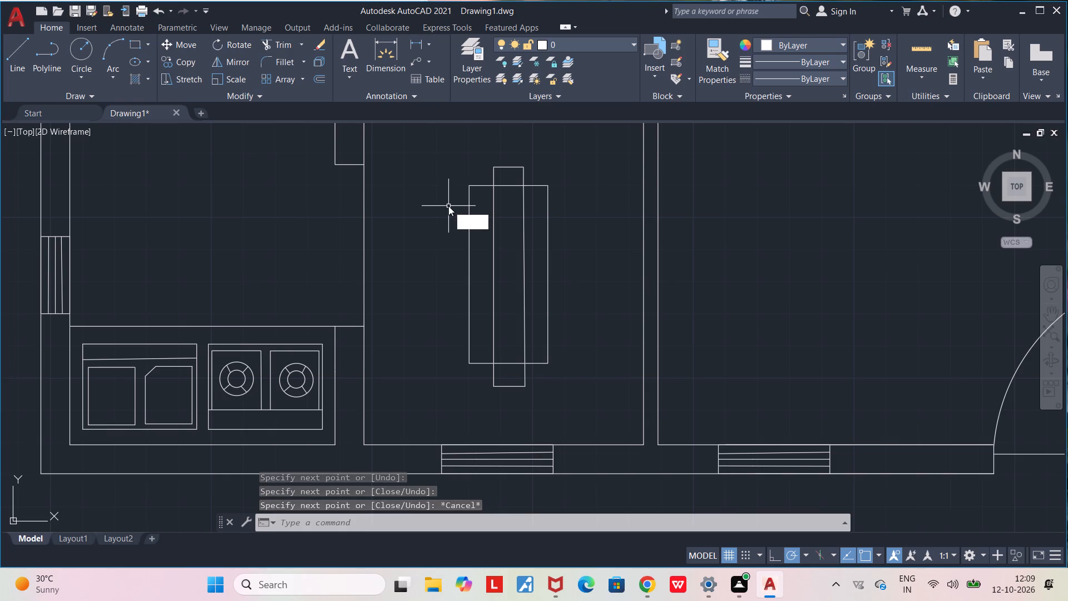
pyautogui.press('Return')
pyautogui.click(440, 200)
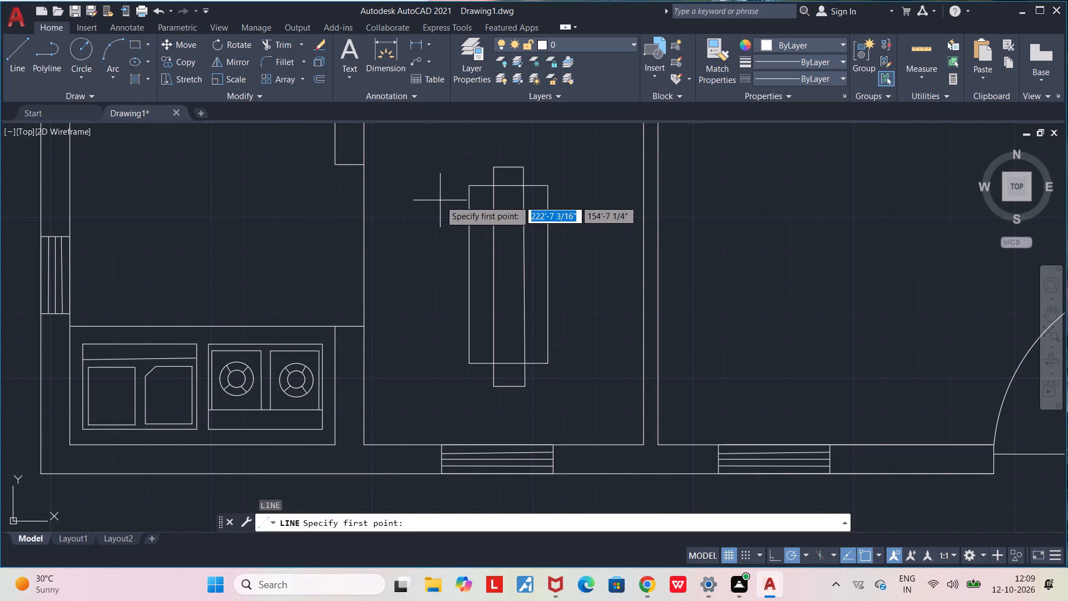
pyautogui.click(567, 200)
pyautogui.click(568, 219)
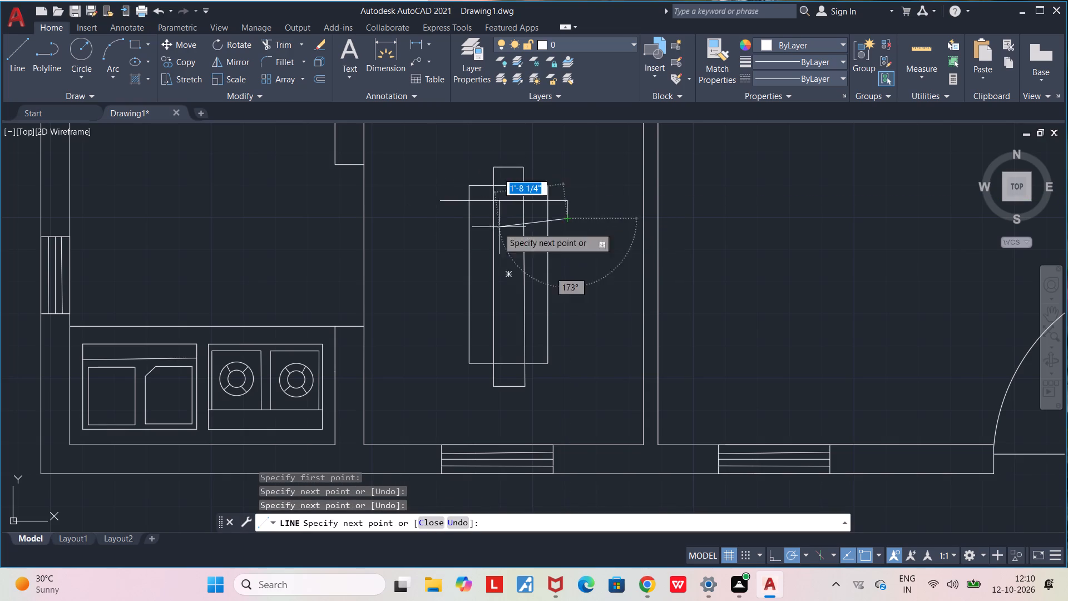
pyautogui.click(441, 218)
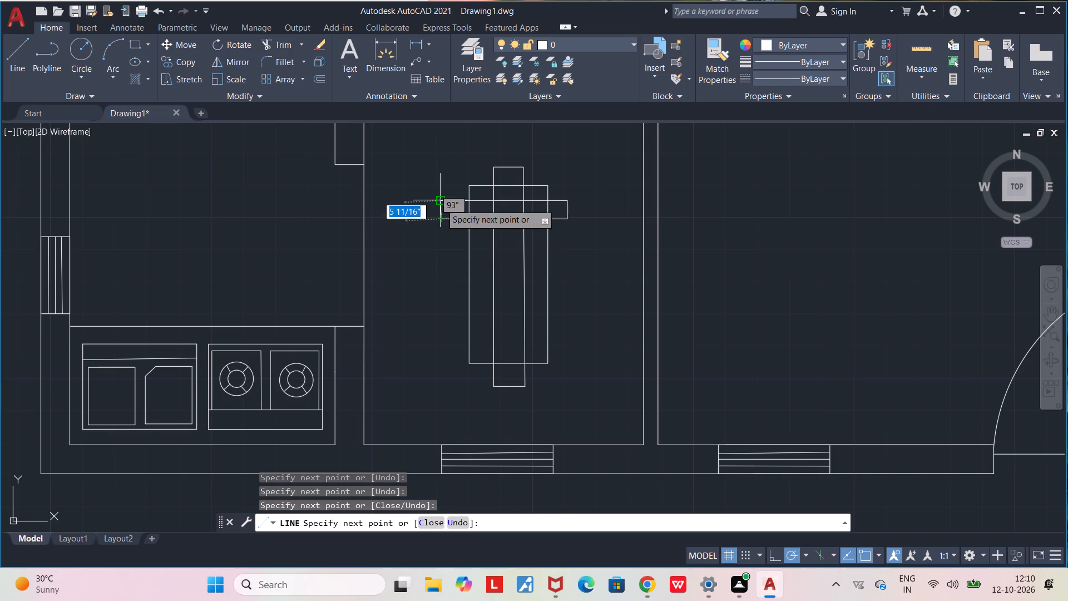
pyautogui.click(441, 203)
pyautogui.press('Escape')
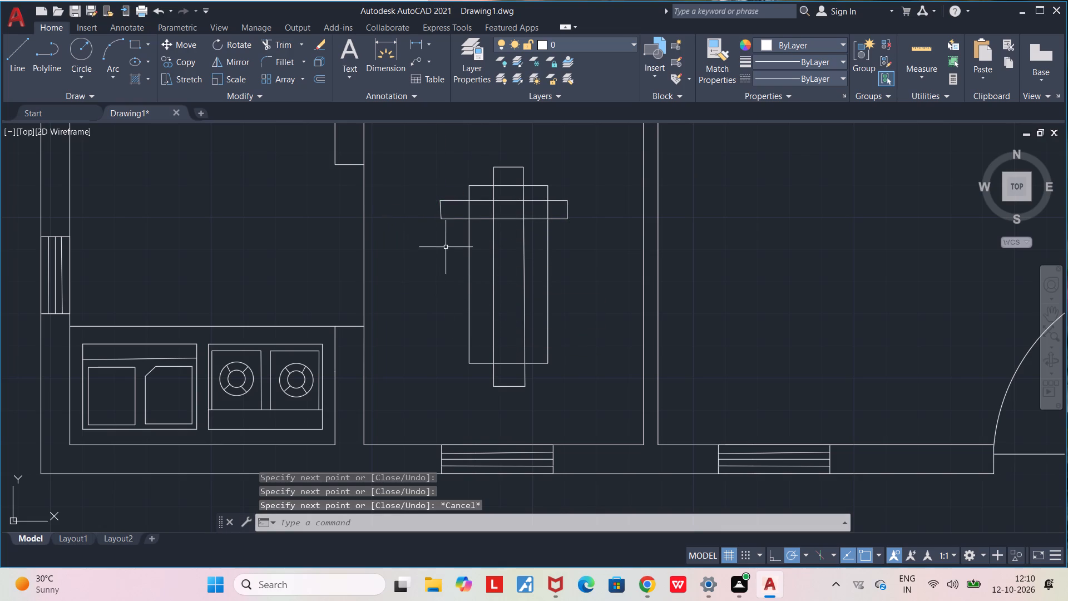
# Draw a vertical line from the horizontal band's lower-left corner up to its upper edge.
pyautogui.scroll(2, 448, 229)
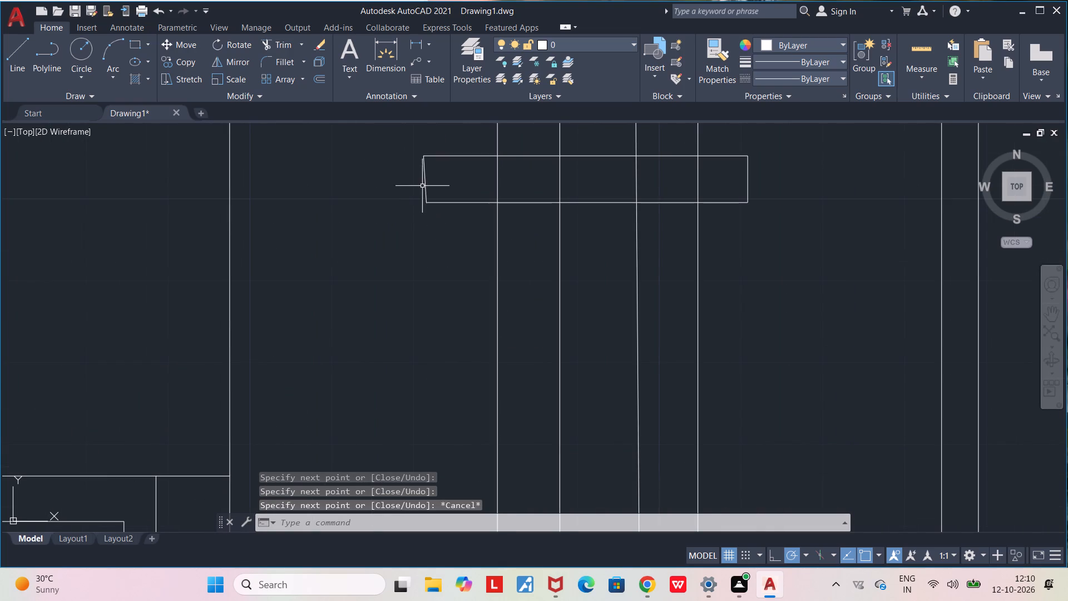
pyautogui.moveTo(429, 192); pyautogui.dragTo(454, 284, button='middle')
pyautogui.press('l')
pyautogui.press('Return')
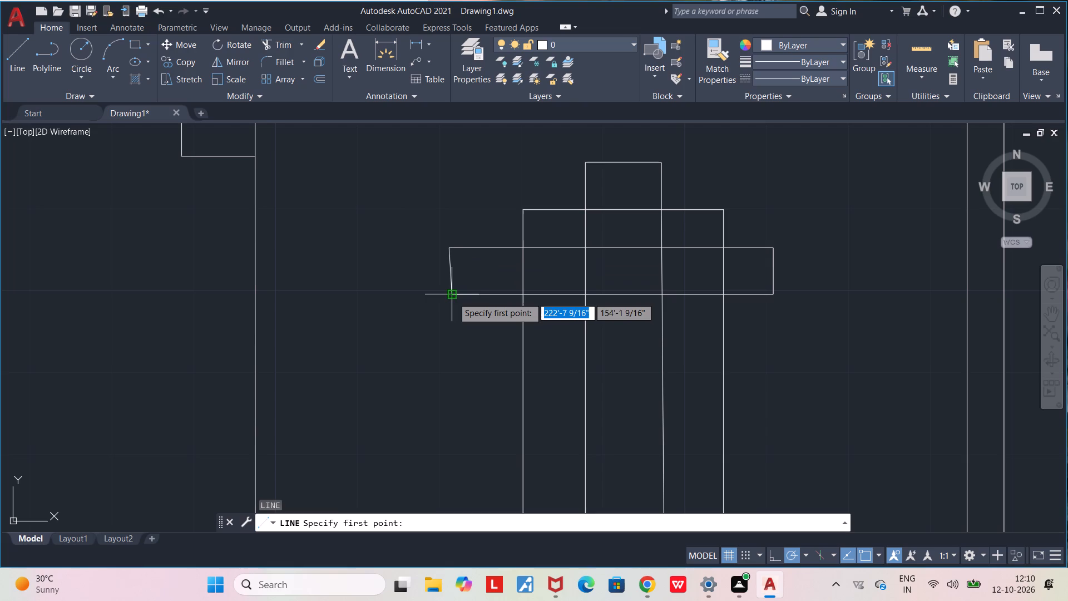
pyautogui.click(453, 297)
pyautogui.click(453, 249)
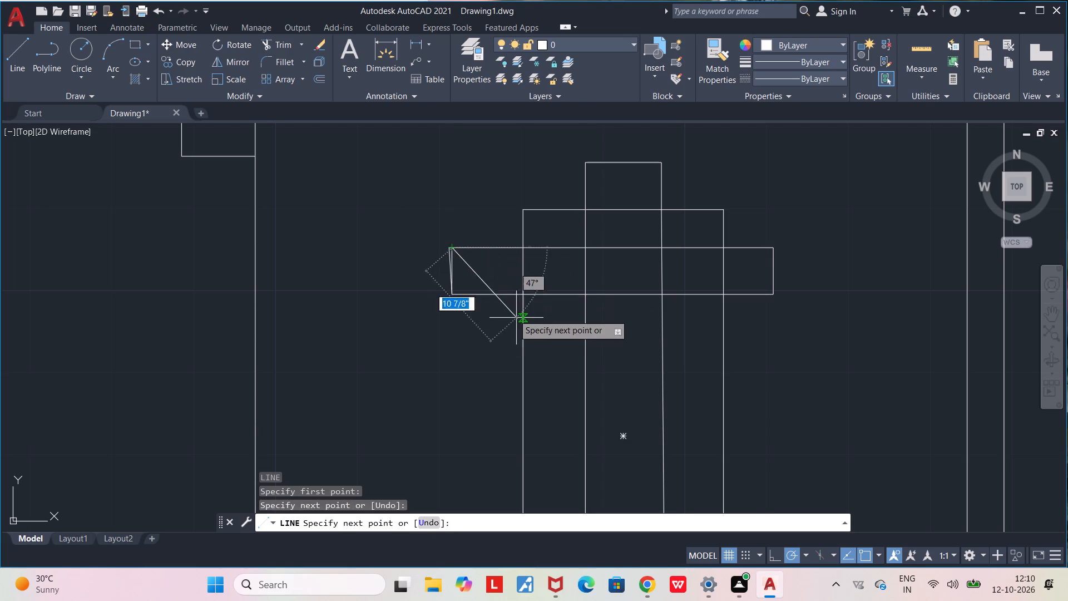
pyautogui.press('Escape')
# Trim away the slanted left end line and the short upper-edge overhang beyond the band's new vertical end.
pyautogui.scroll(2, 485, 290)
pyautogui.write('TR')
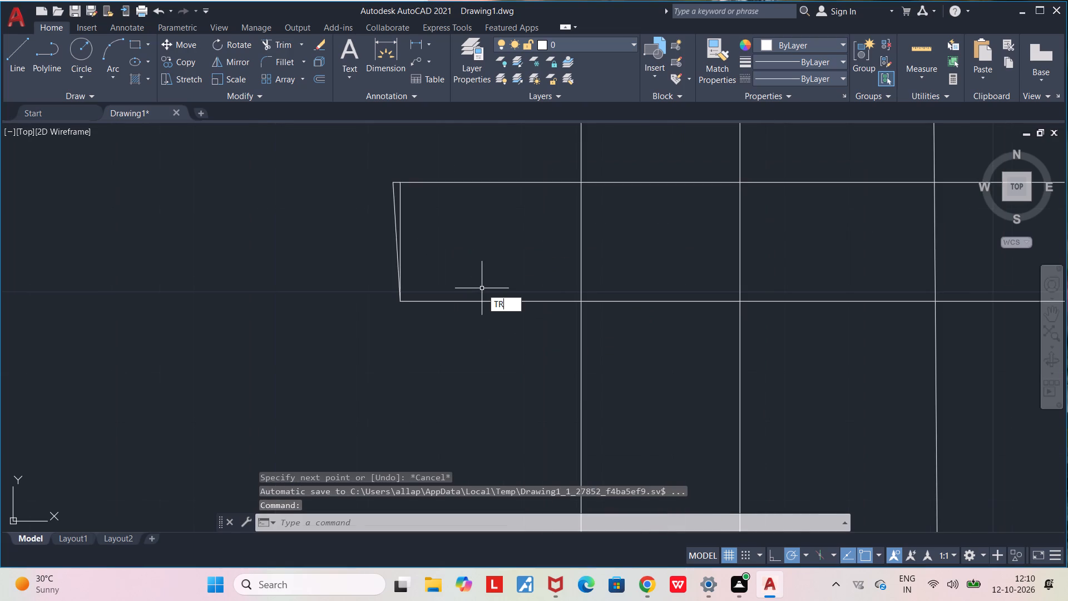
pyautogui.press('Return')
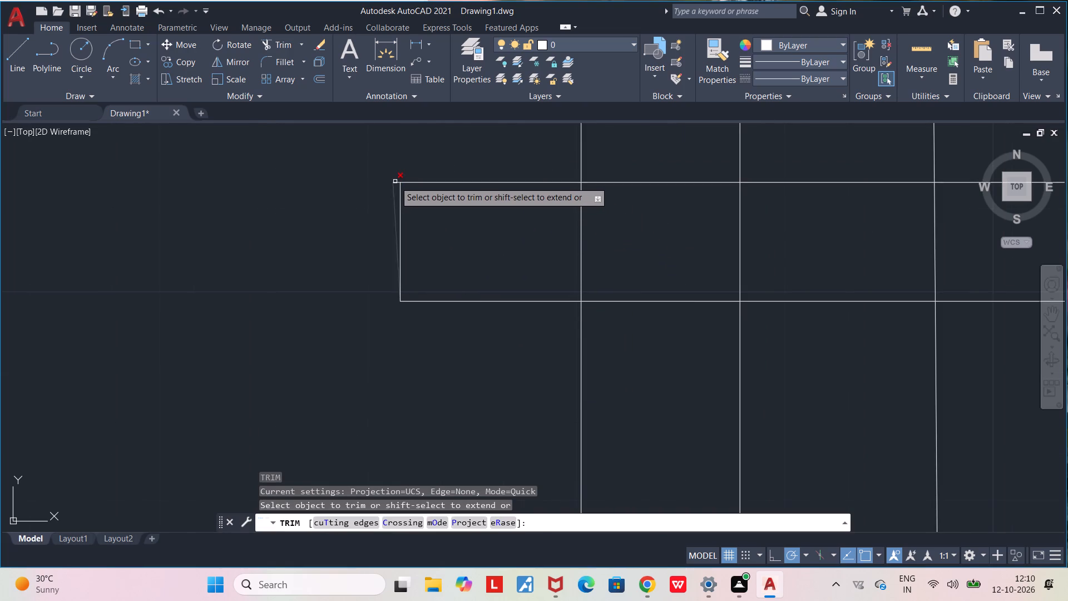
pyautogui.click(395, 181)
pyautogui.click(397, 183)
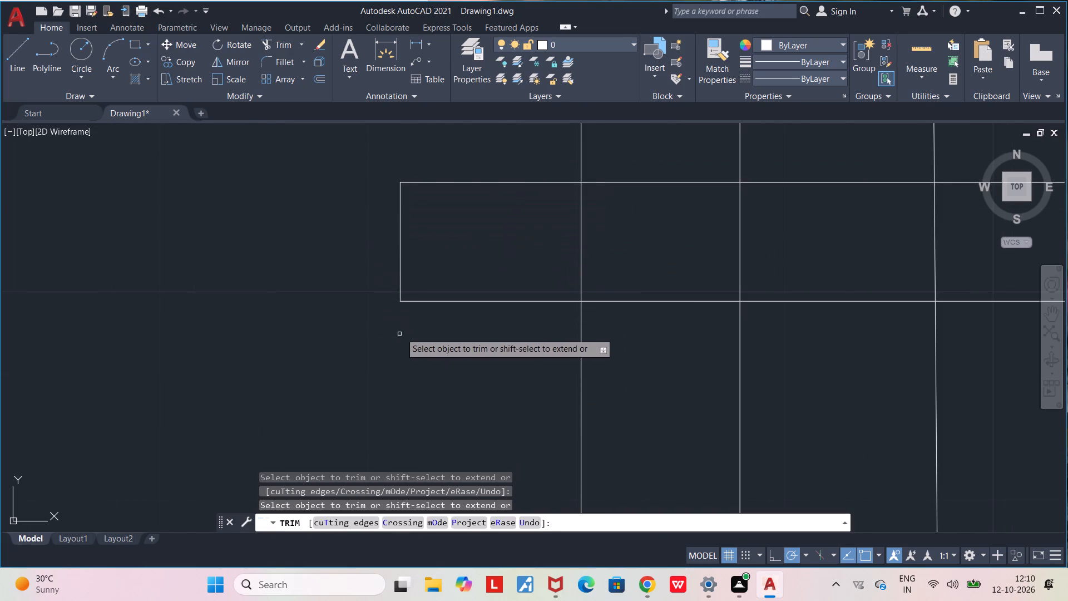
# Remove the vertical line at the horizontal band's right end with Trim.
pyautogui.scroll(-3, 406, 328)
pyautogui.moveTo(568, 333); pyautogui.dragTo(621, 267, button='middle')
pyautogui.scroll(-2, 621, 267)
pyautogui.scroll(3, 631, 256)
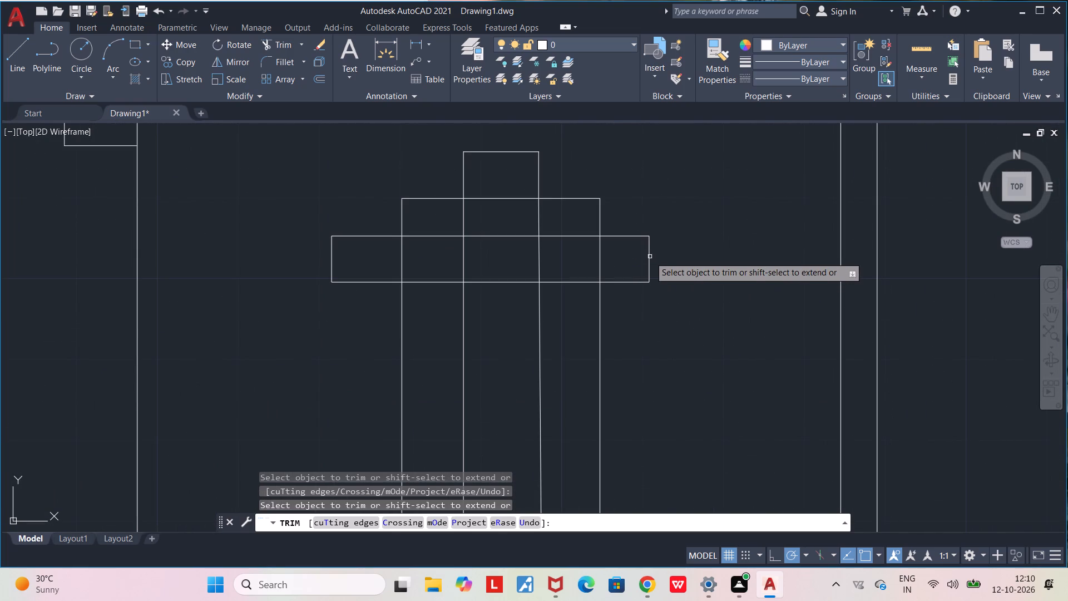
pyautogui.click(650, 258)
# Draw lines extending the band's upper edge about 3/4", turning down about 5 3/4" and joining back to the lower edge's open end.
pyautogui.scroll(2, 657, 262)
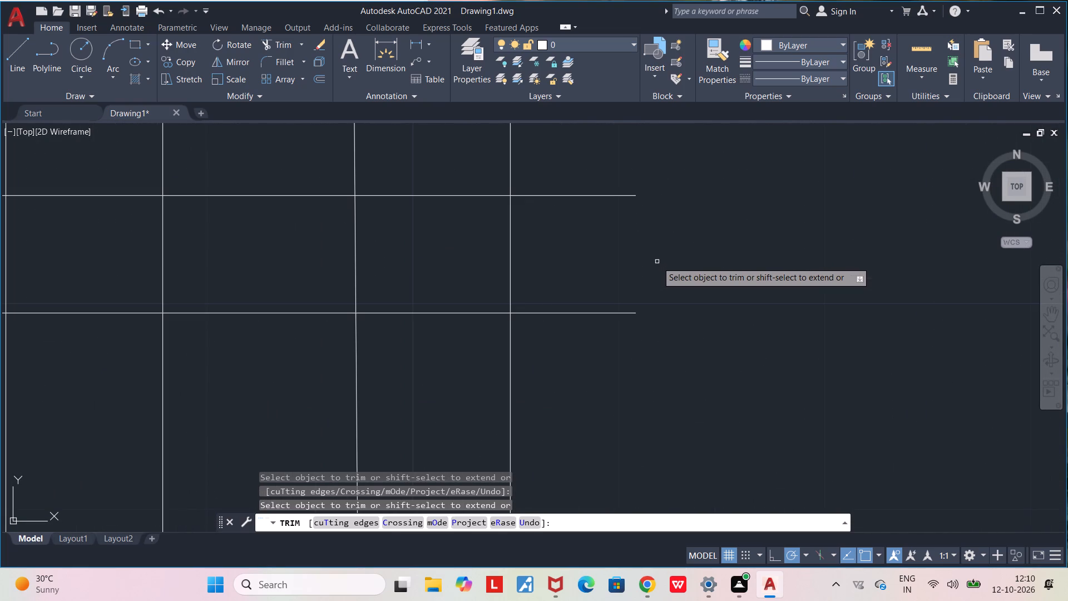
pyautogui.press('l')
pyautogui.press('Return')
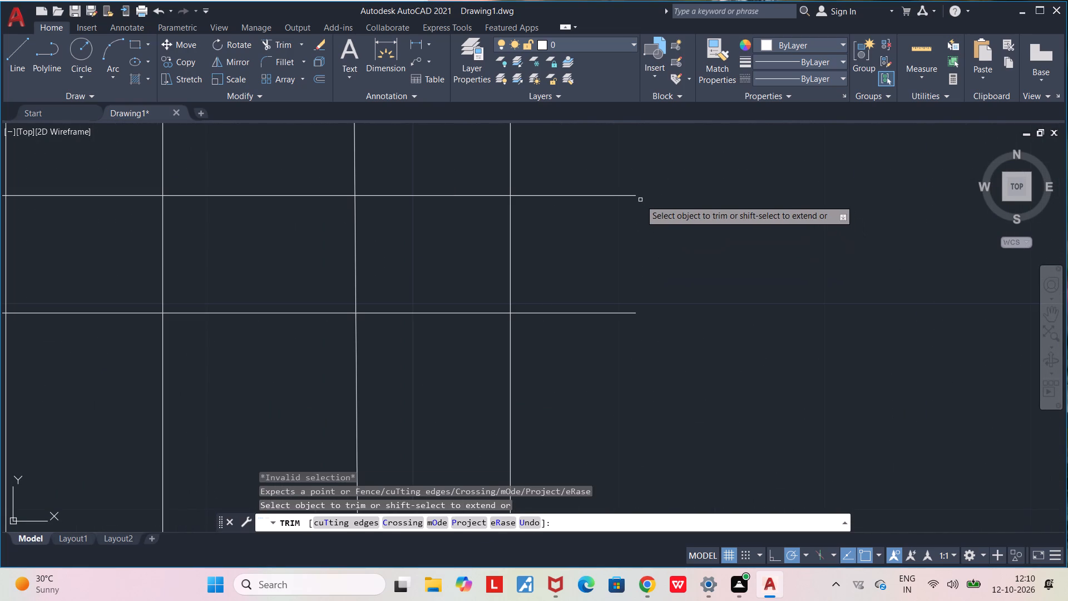
pyautogui.press('Escape')
pyautogui.press('Escape')
pyautogui.press('l')
pyautogui.press('Return')
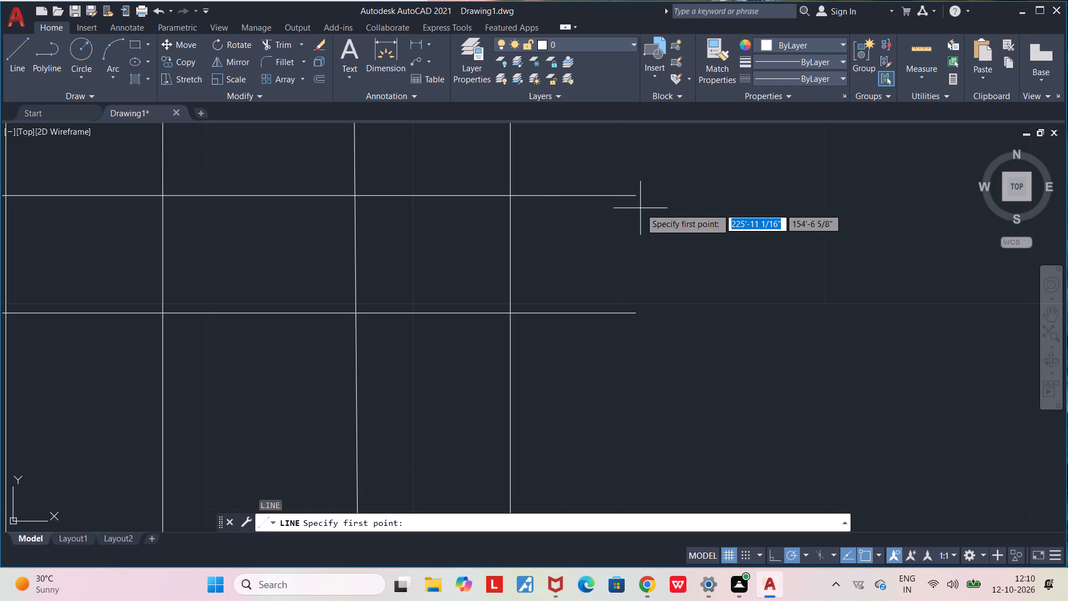
pyautogui.click(635, 199)
pyautogui.click(651, 199)
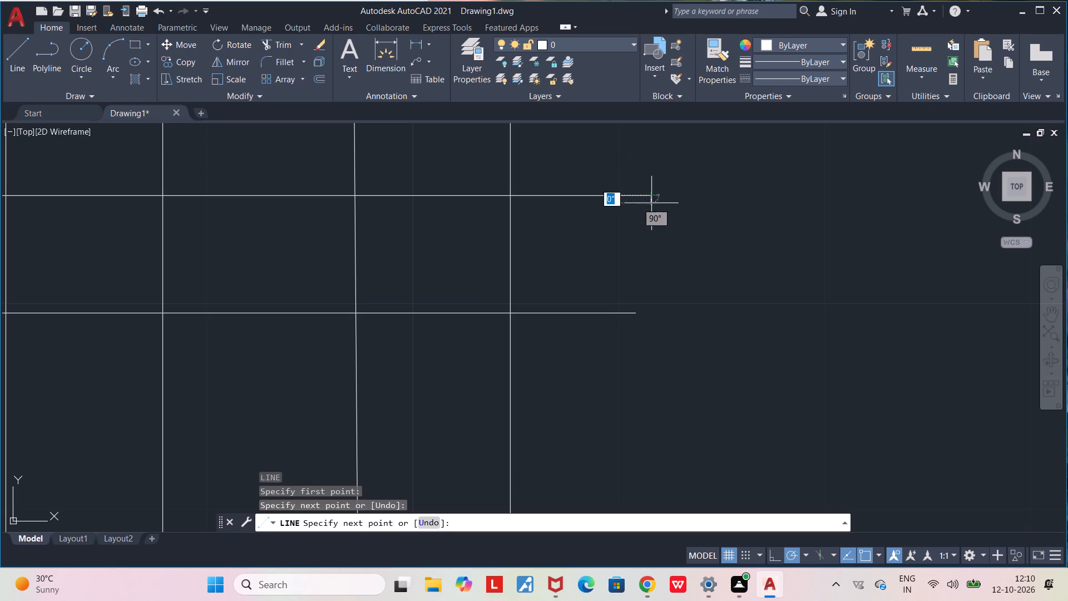
pyautogui.click(651, 314)
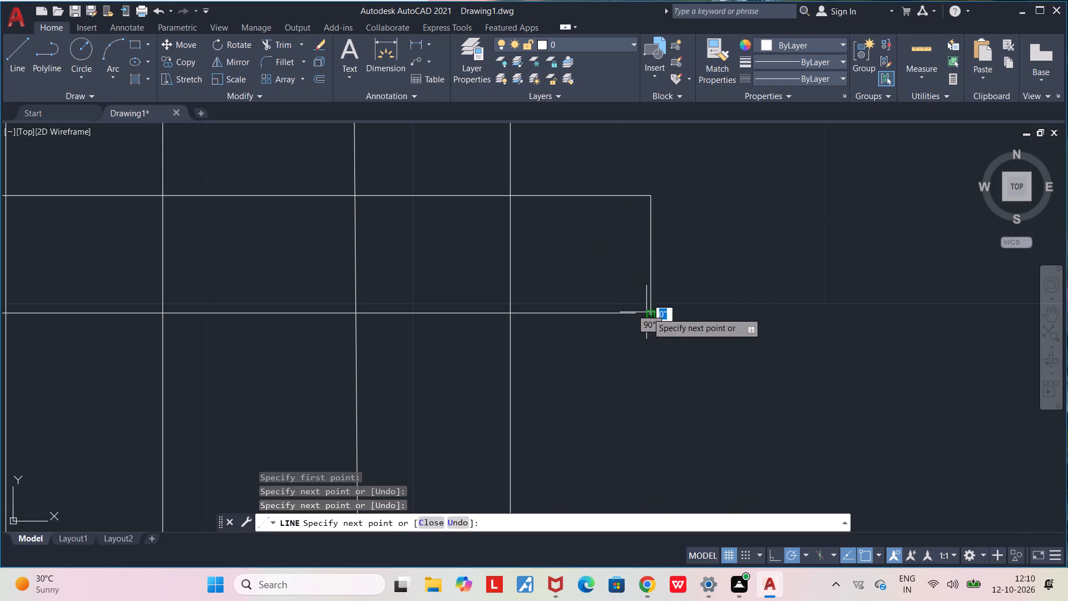
pyautogui.click(634, 312)
pyautogui.press('Escape')
pyautogui.press('Escape')
# Draw a horizontal line about 3/4" long from the end of the band's lower edge to its new vertical end.
pyautogui.scroll(4, 635, 326)
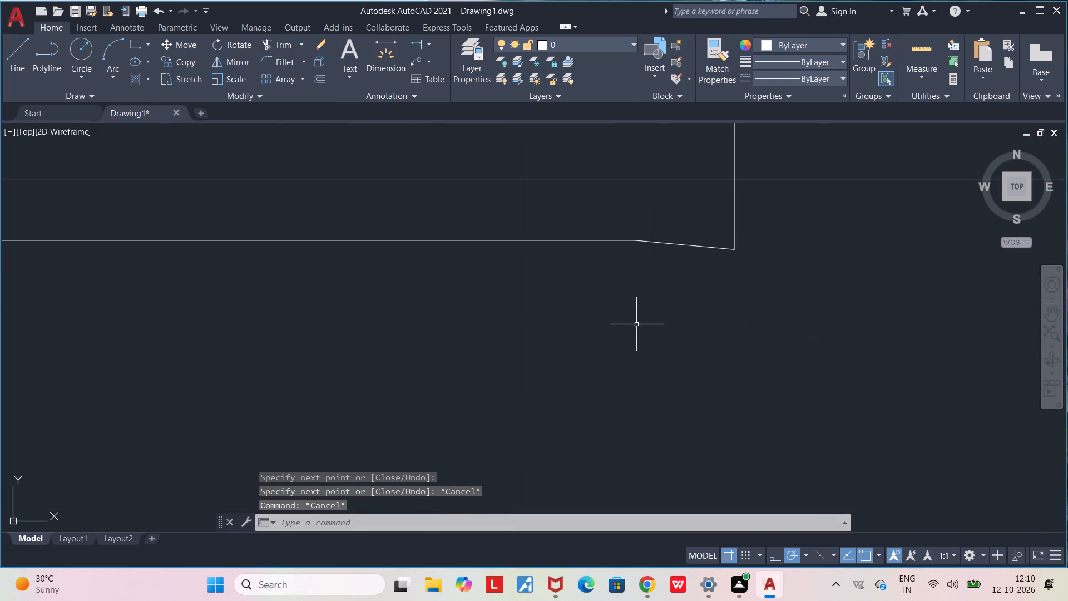
pyautogui.press('l')
pyautogui.press('Return')
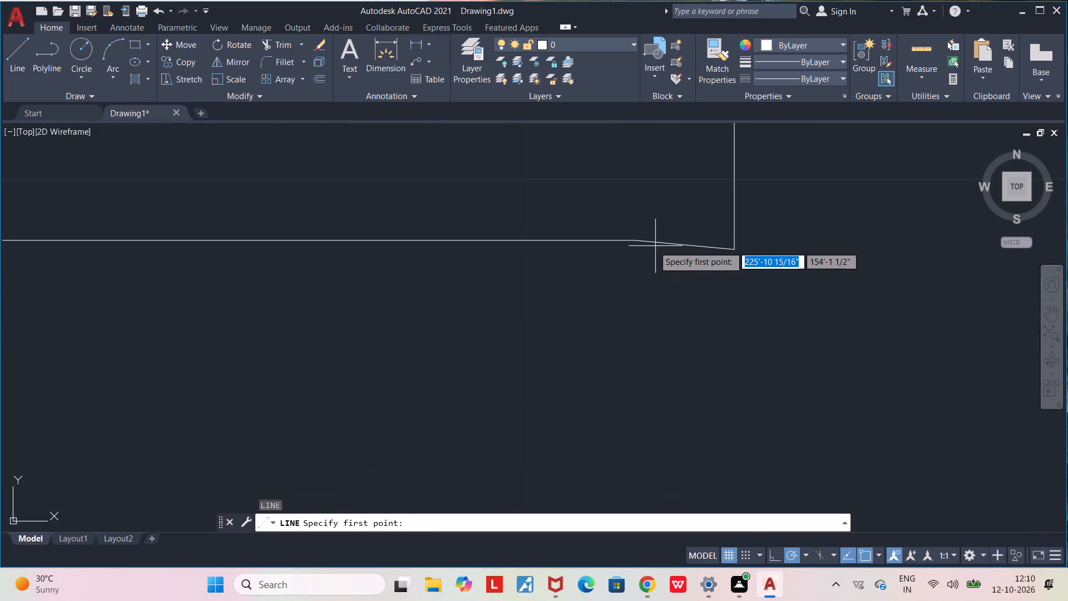
pyautogui.click(635, 242)
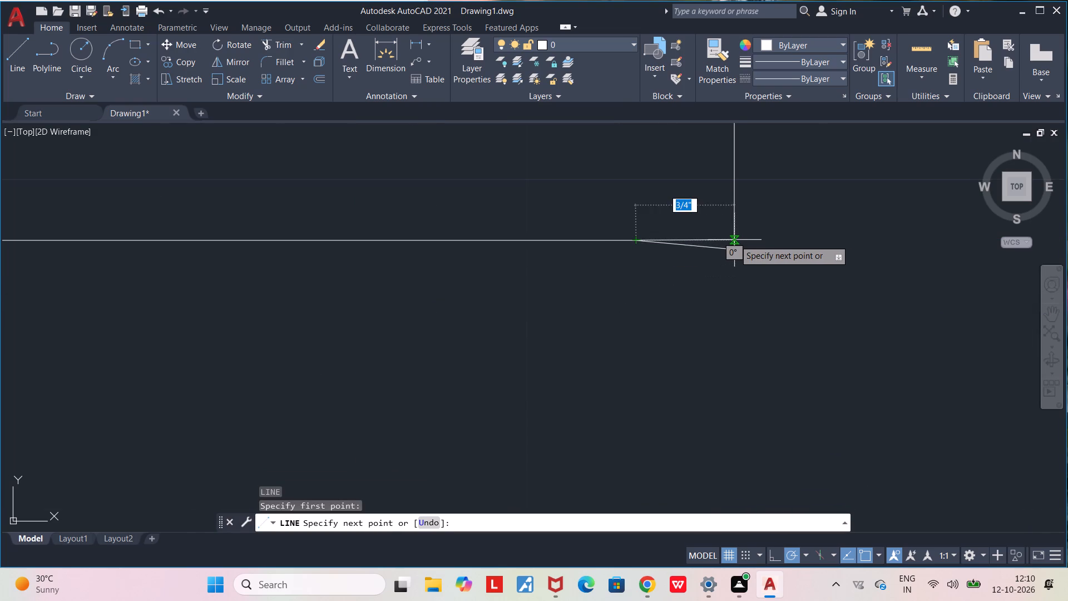
pyautogui.click(735, 240)
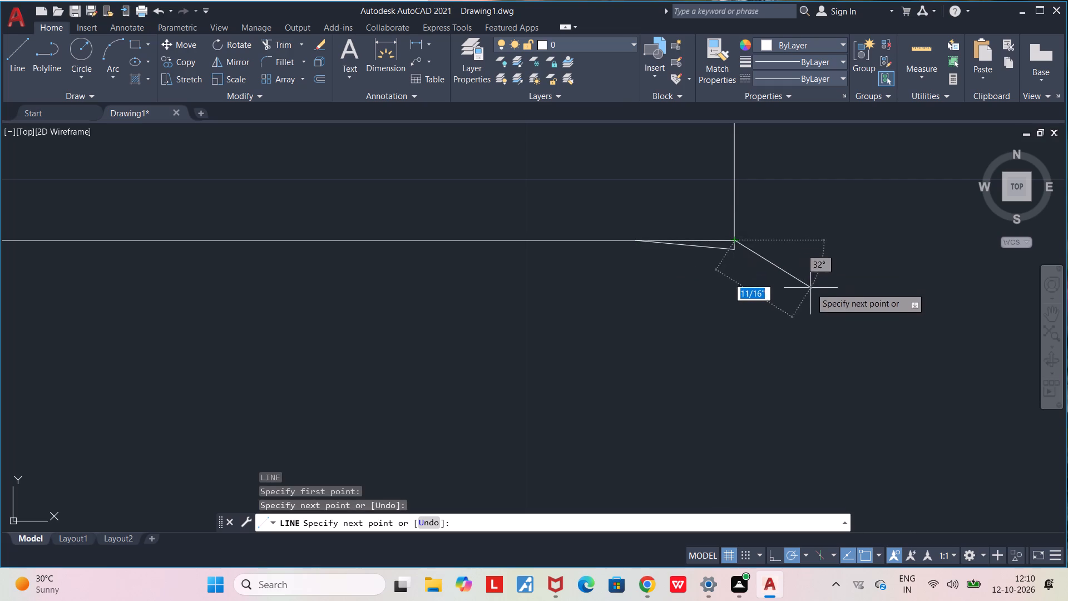
pyautogui.press('Escape')
pyautogui.press('Escape')
# Trim away the slanted line and the short vertical overhang below the band's lower-right corner.
pyautogui.write('TR')
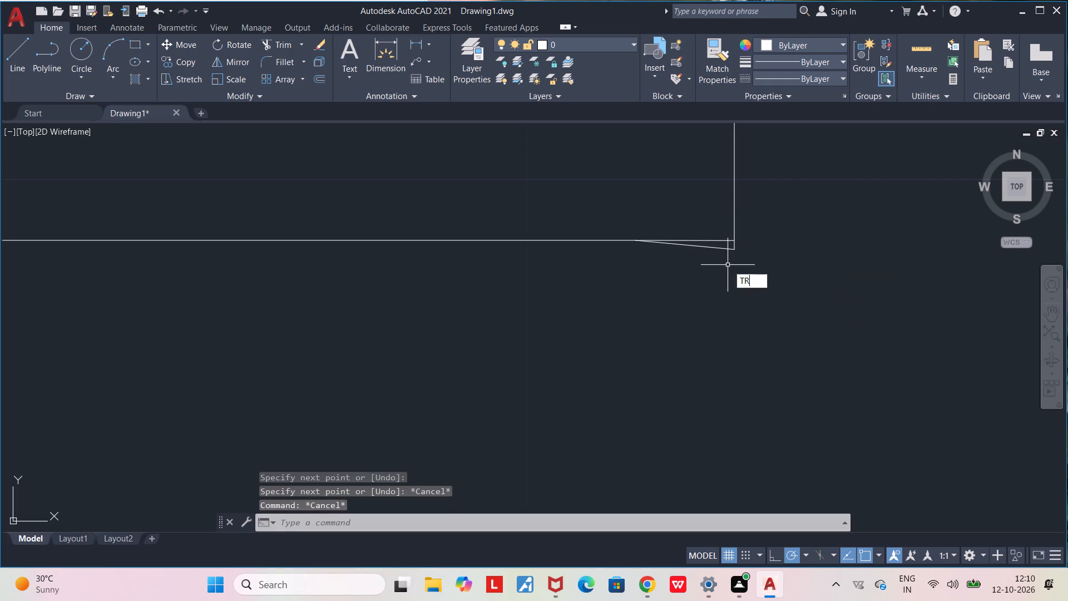
pyautogui.press('Return')
pyautogui.click(728, 249)
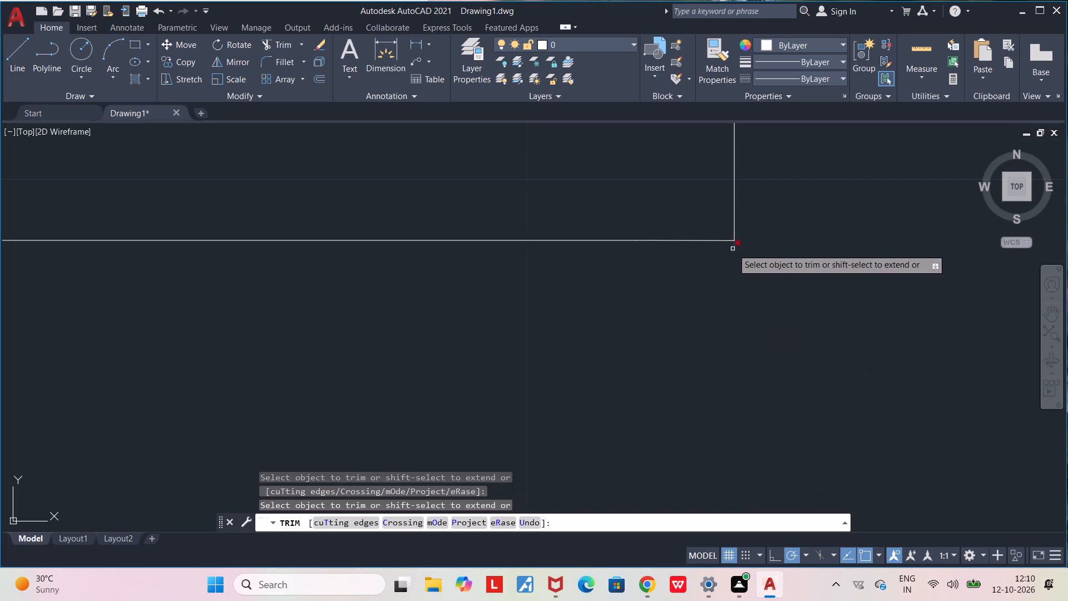
pyautogui.click(735, 248)
pyautogui.scroll(-2, 761, 287)
pyautogui.press('Escape')
pyautogui.scroll(-5, 761, 287)
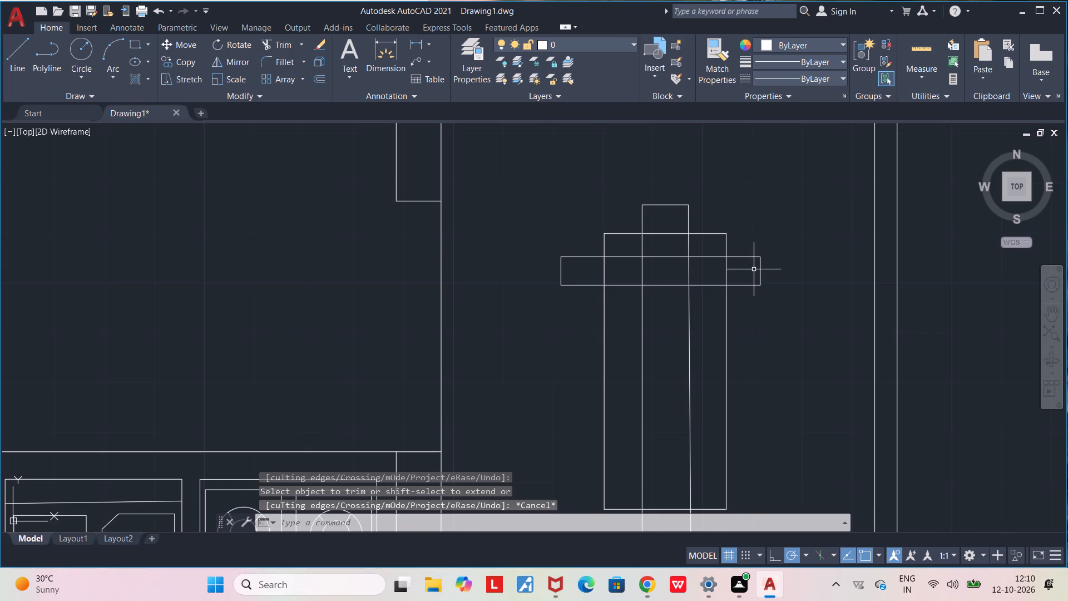
pyautogui.press('Escape')
pyautogui.press('Escape')
# Copy the band's long edges and right end line, and paste four copies spaced one below another down the table.
pyautogui.click(543, 252)
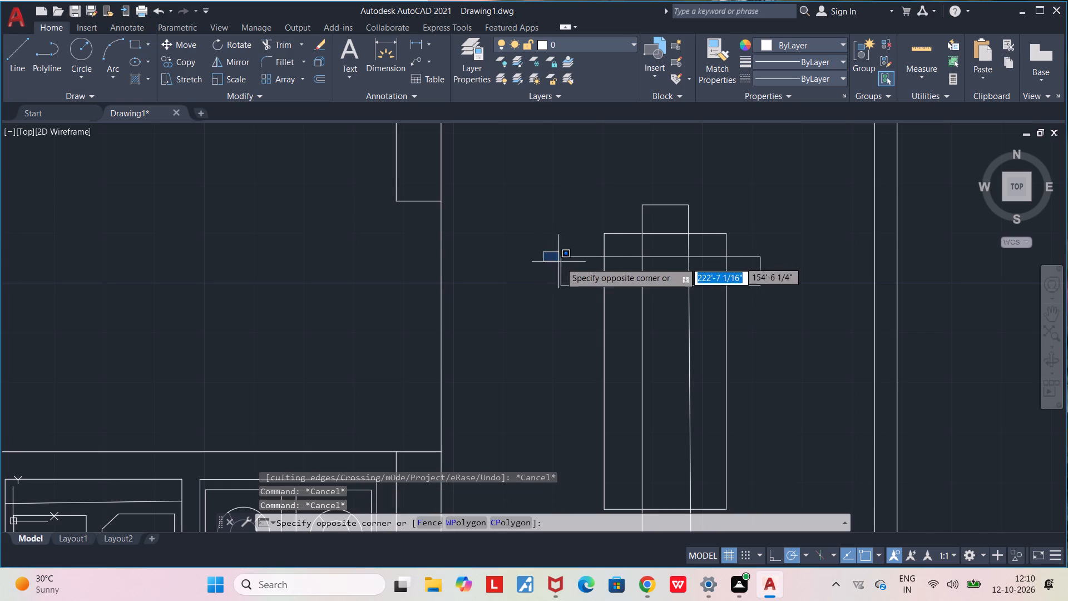
pyautogui.press('Escape')
pyautogui.click(792, 294)
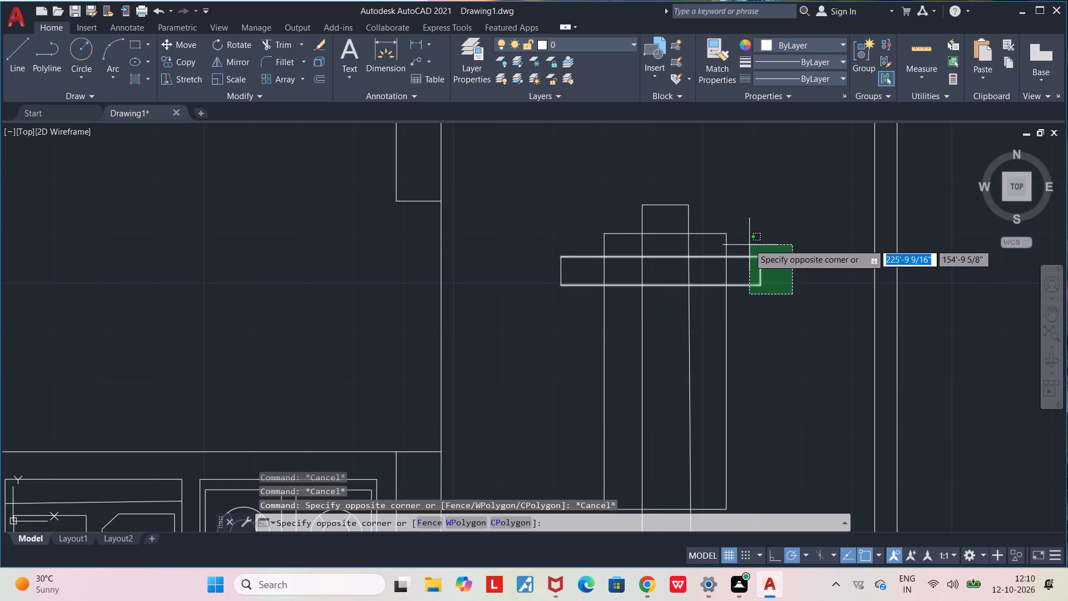
pyautogui.click(741, 240)
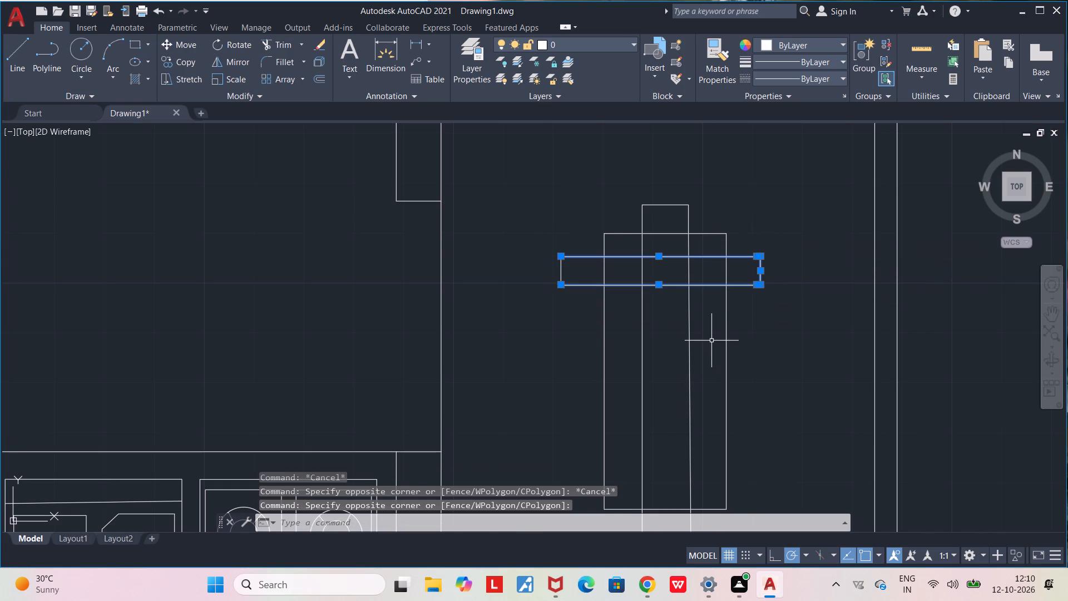
pyautogui.hotkey('ctrl', 'c')
pyautogui.hotkey('ctrl', 'v')
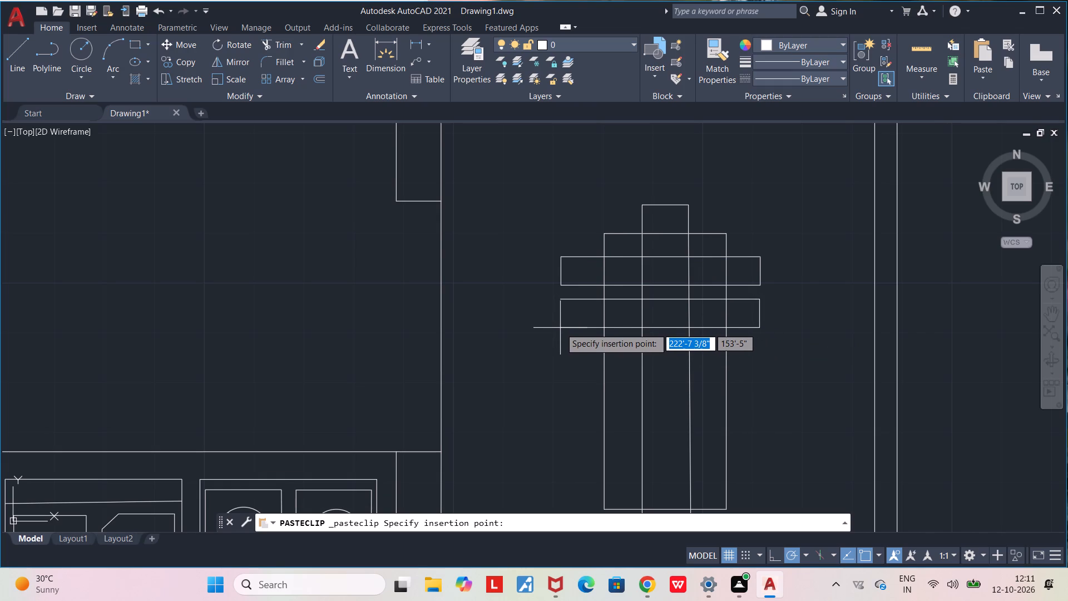
pyautogui.click(560, 328)
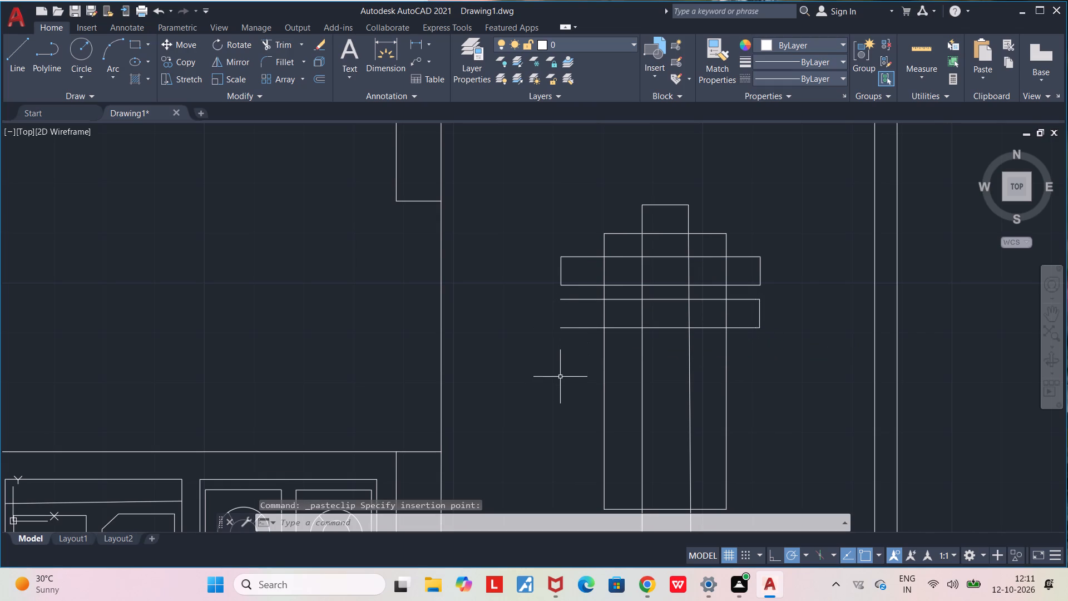
pyautogui.hotkey('ctrl', 'v')
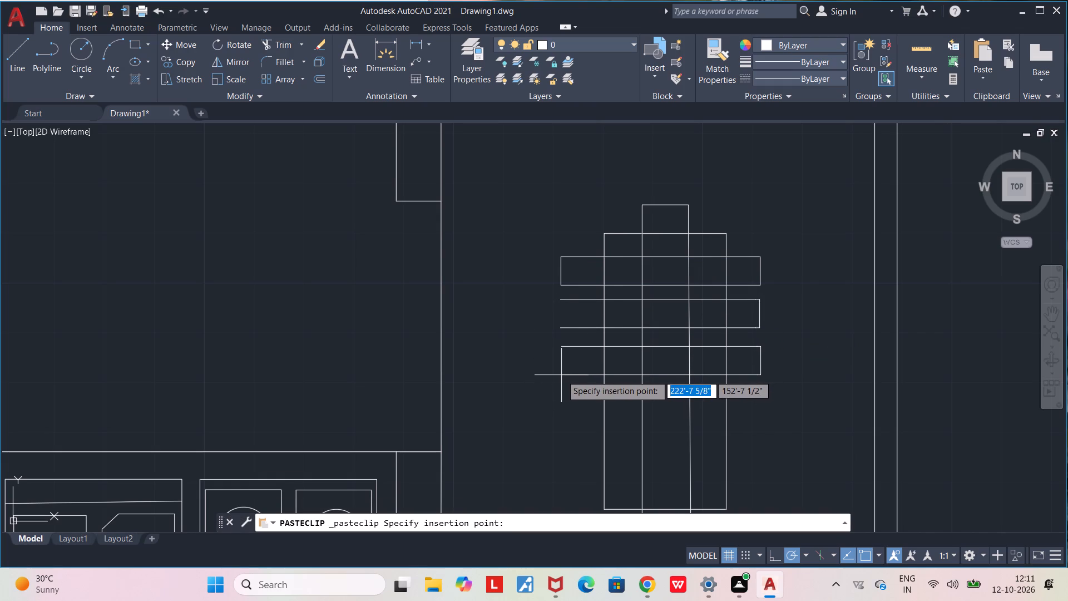
pyautogui.click(561, 375)
pyautogui.hotkey('ctrl', 'c')
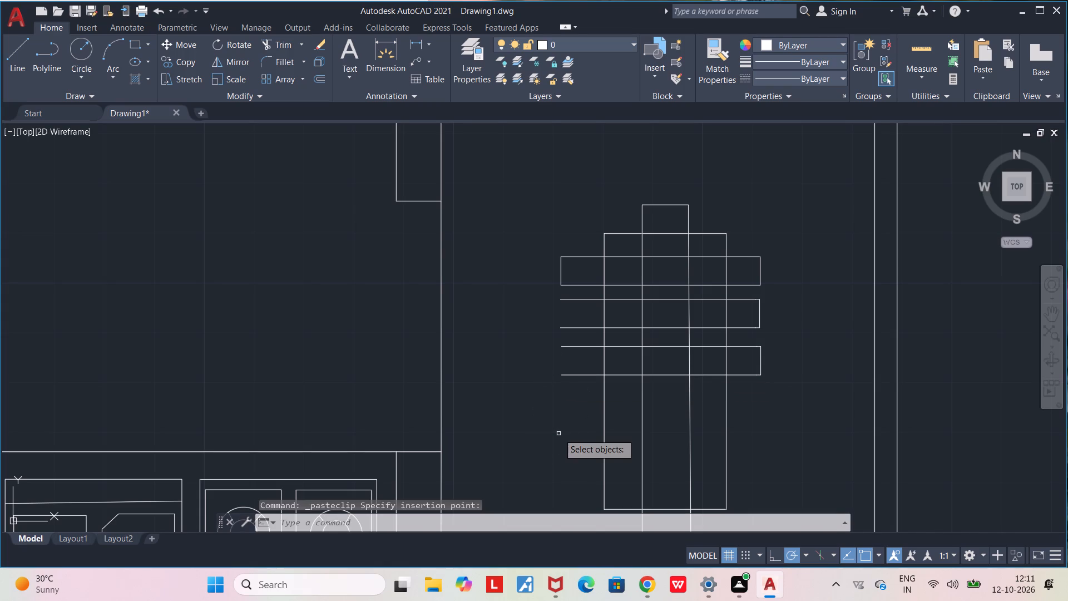
pyautogui.hotkey('ctrl', 'v')
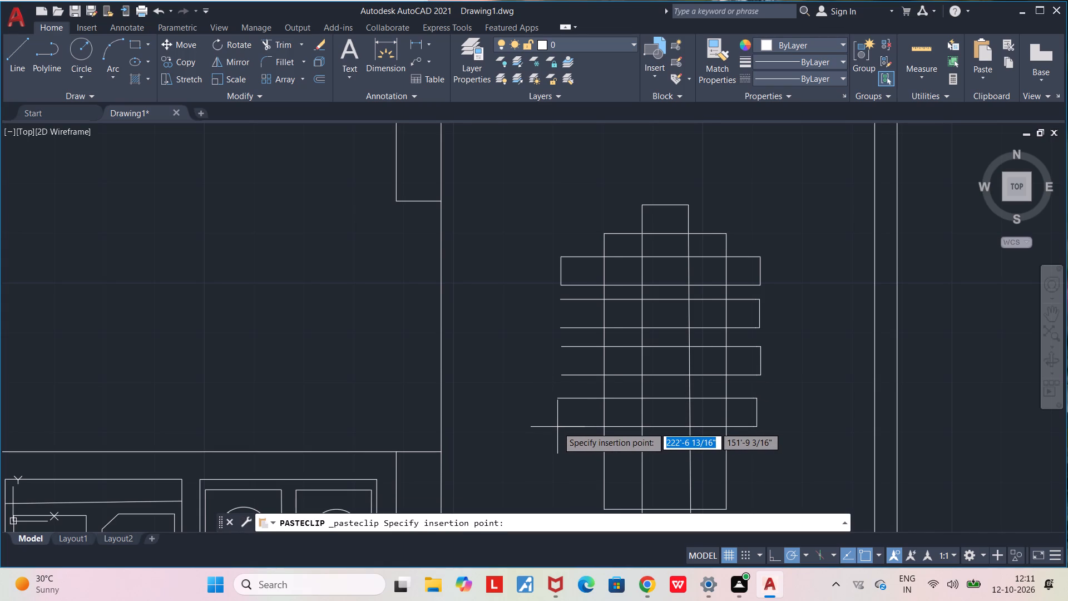
pyautogui.click(557, 427)
pyautogui.hotkey('ctrl', 'v')
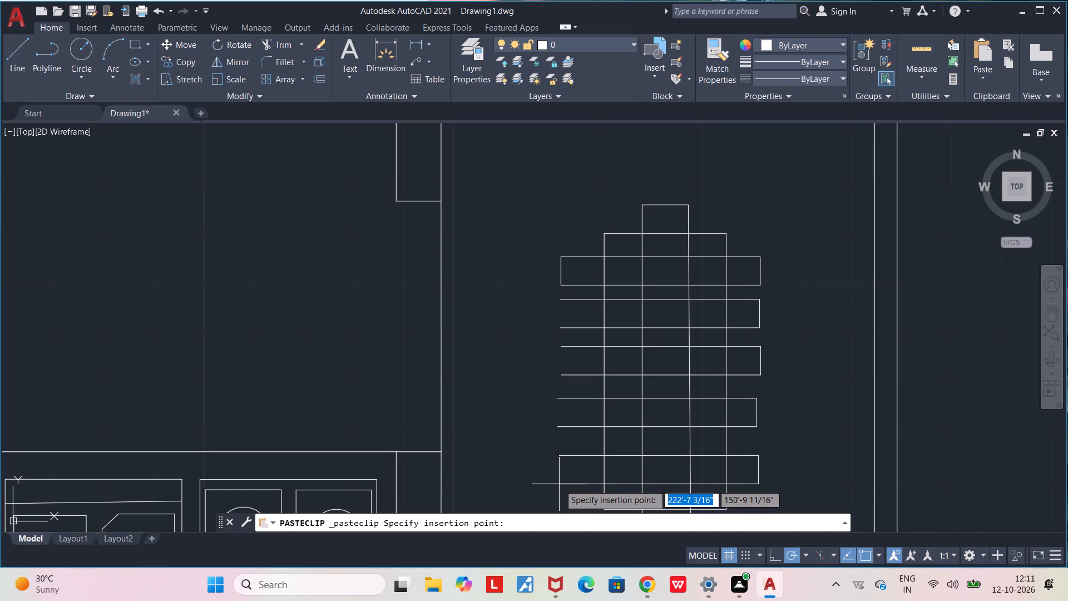
pyautogui.click(558, 485)
pyautogui.press('Escape')
pyautogui.press('Escape')
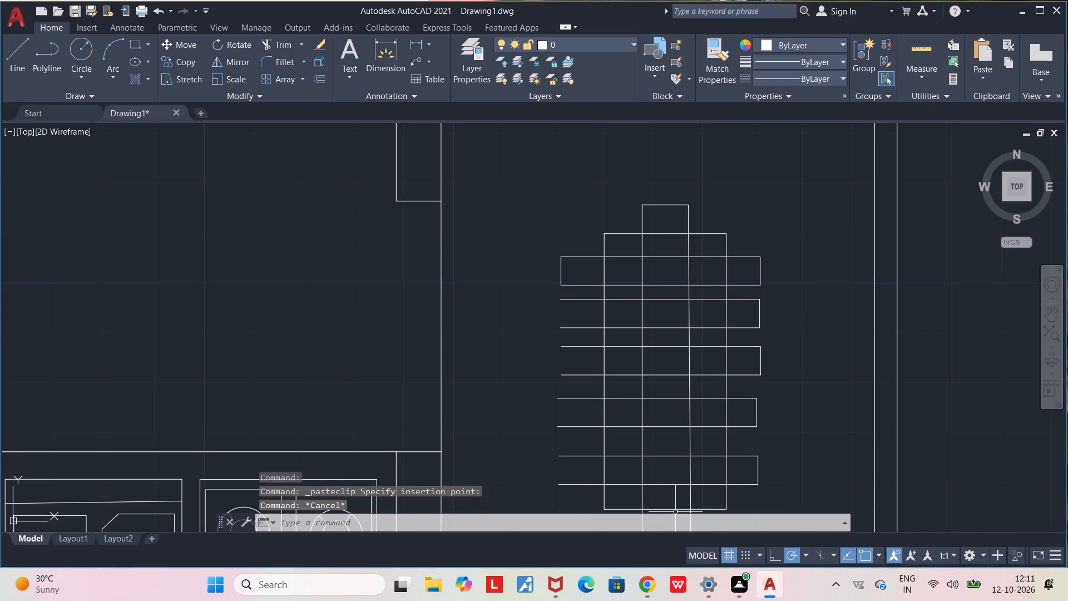
pyautogui.press('Escape')
# Move the fourth band from the top straight down about 2 7/16".
pyautogui.scroll(1, 748, 455)
pyautogui.click(769, 430)
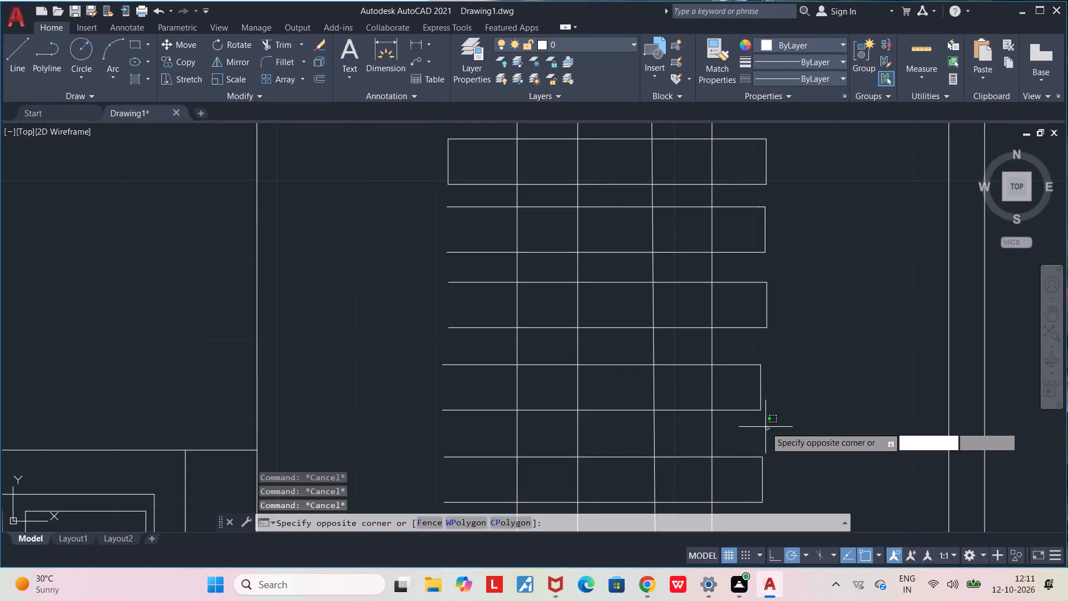
pyautogui.click(740, 357)
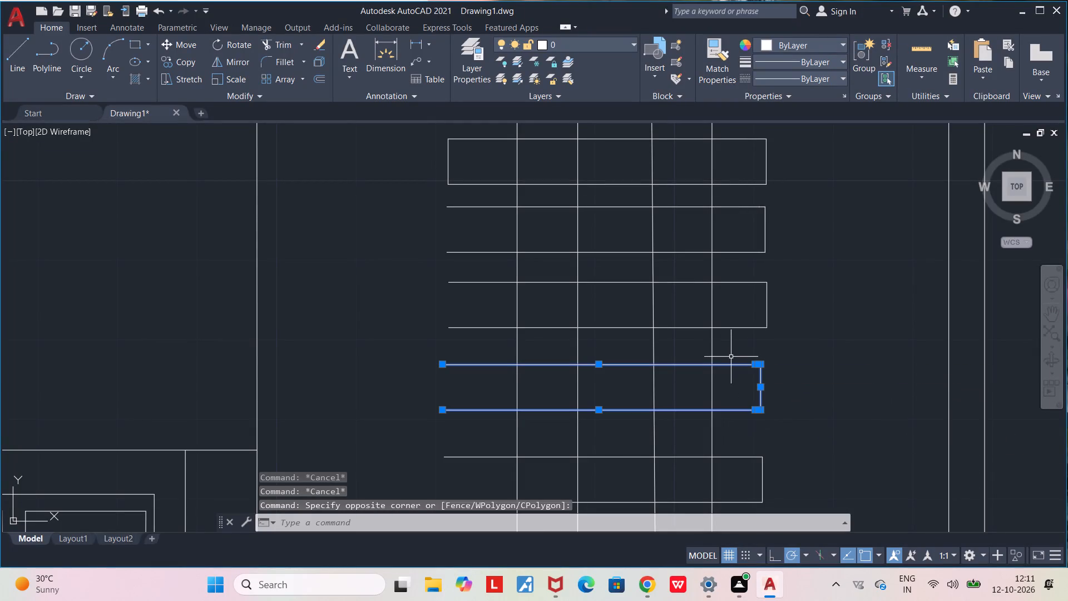
pyautogui.press('m')
pyautogui.press('Return')
pyautogui.click(762, 411)
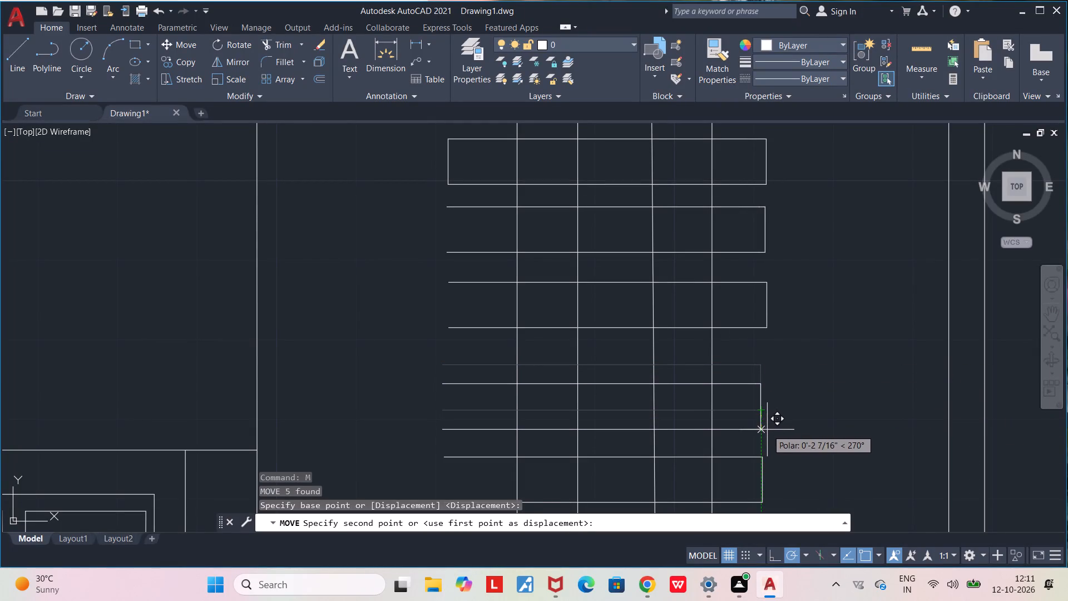
pyautogui.click(767, 430)
# Move the third band from the top straight down about 2 5/16".
pyautogui.click(777, 359)
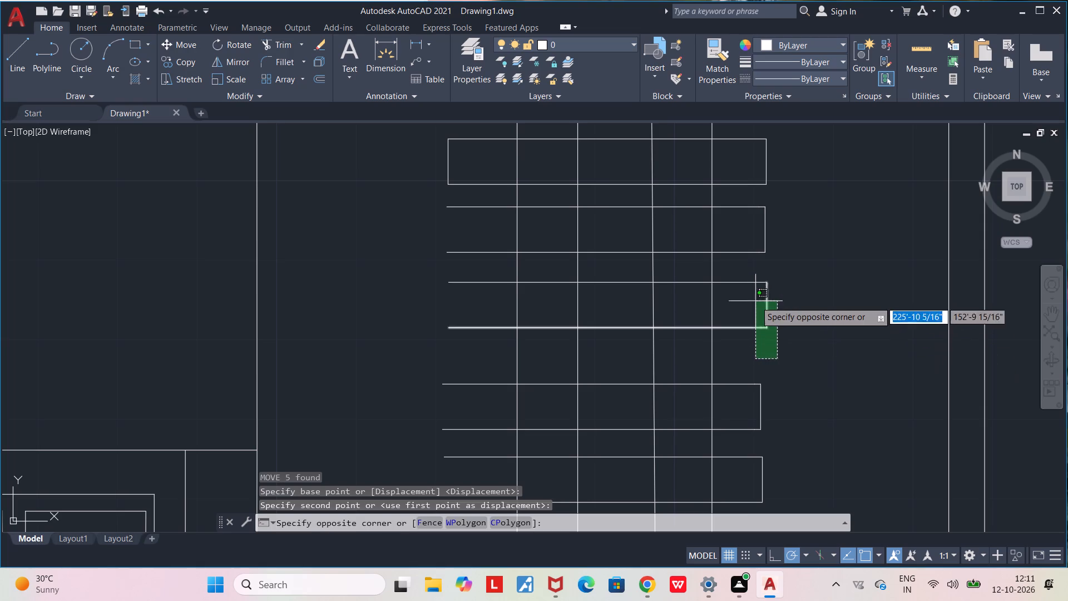
pyautogui.click(740, 273)
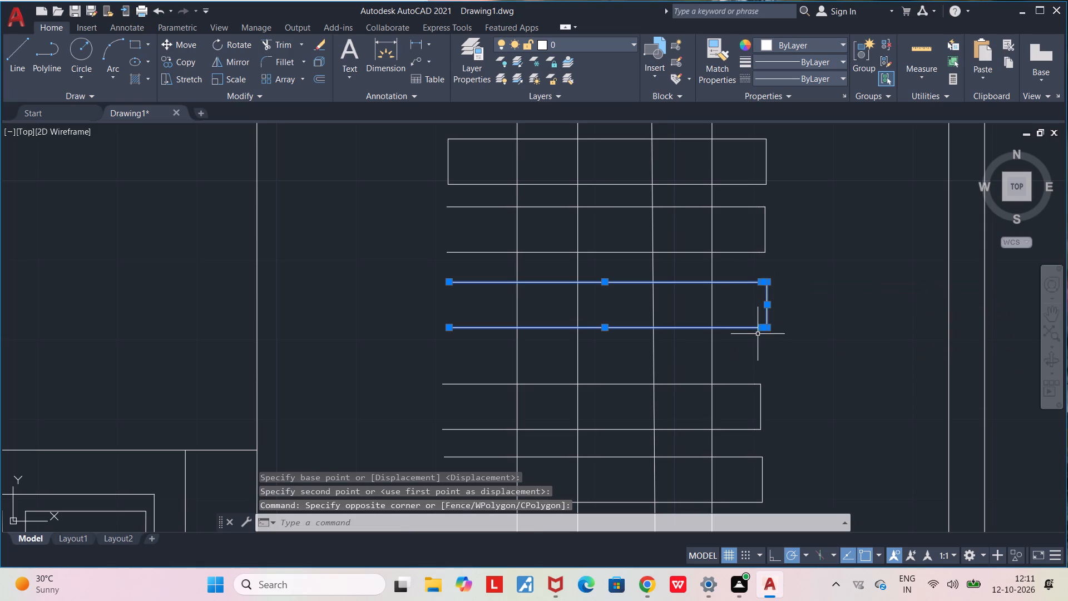
pyautogui.press('m')
pyautogui.press('Return')
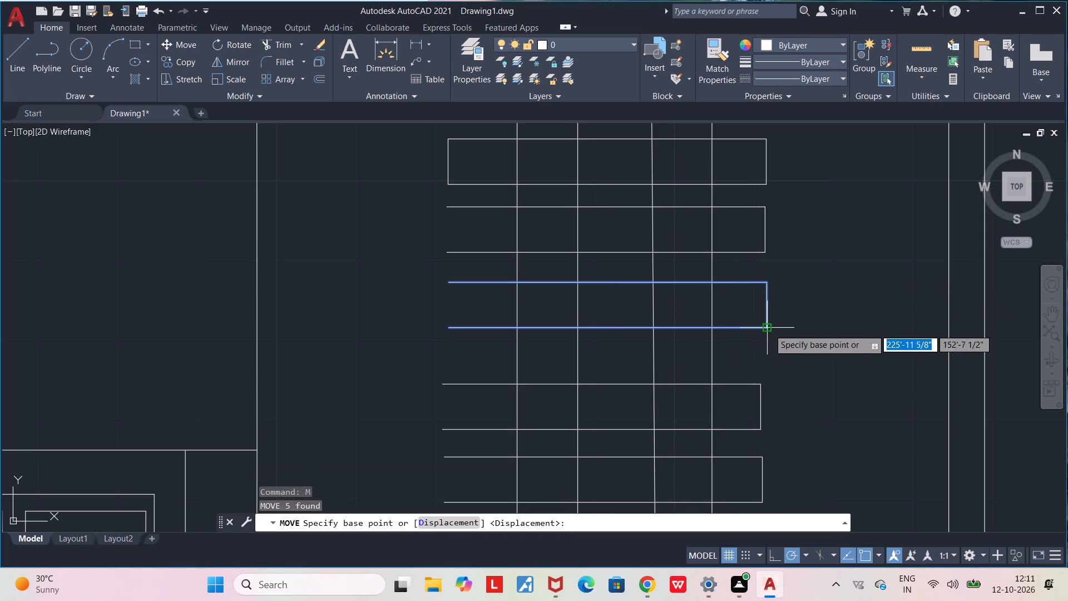
pyautogui.click(766, 328)
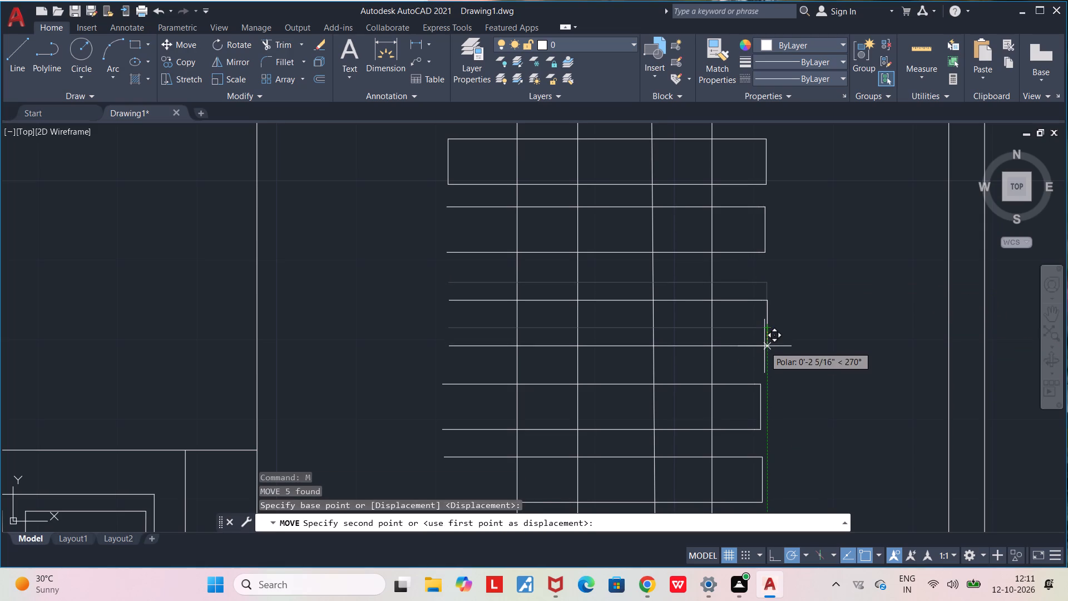
pyautogui.click(764, 346)
# Move the second band from the top slightly straight down to even out the gaps between the bands.
pyautogui.click(765, 268)
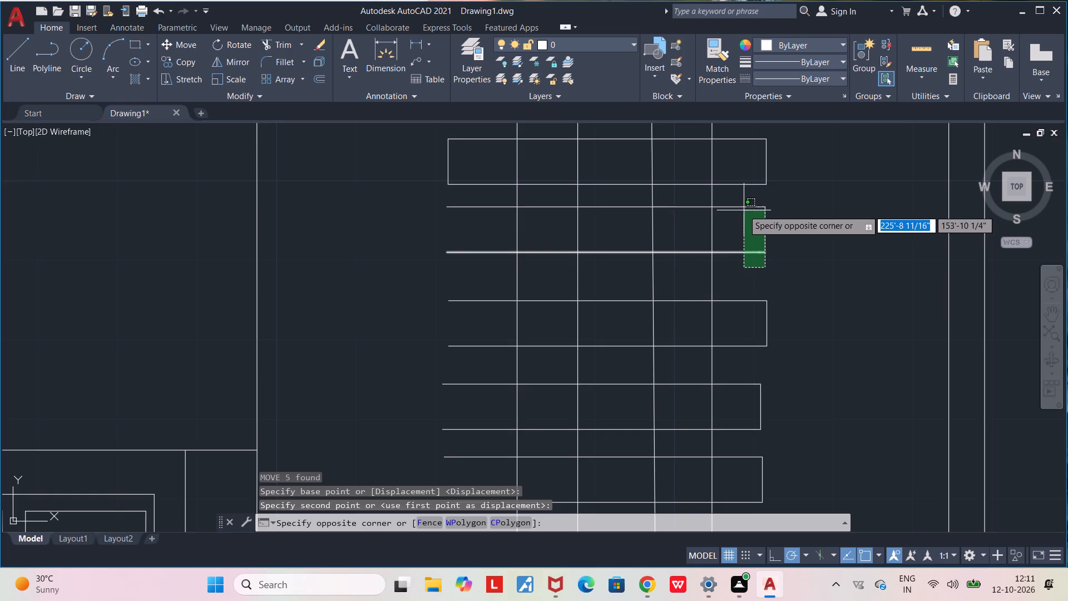
pyautogui.click(738, 204)
pyautogui.click(807, 279)
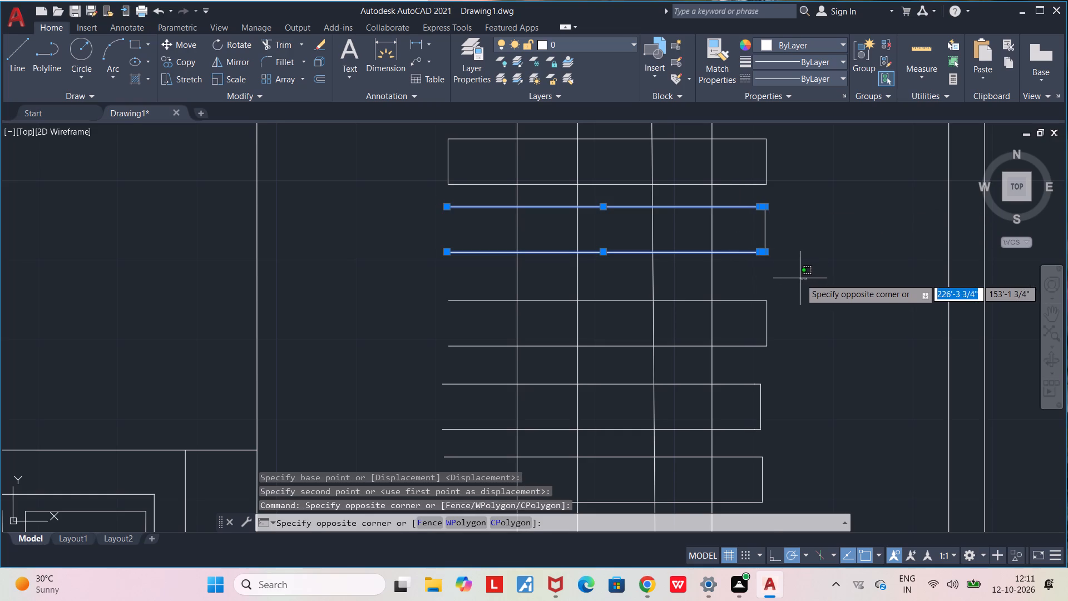
pyautogui.click(749, 196)
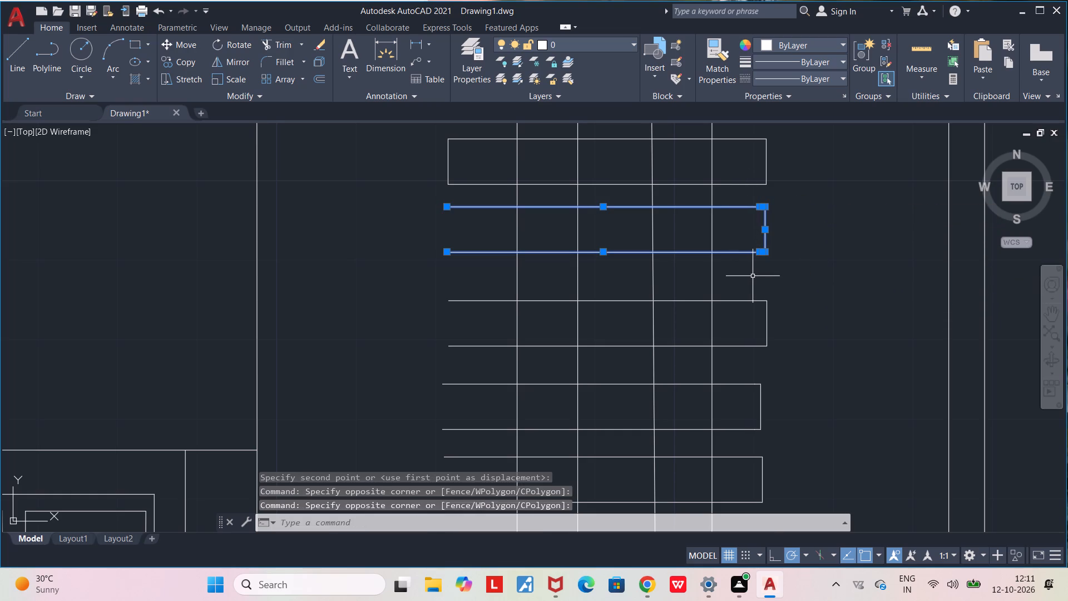
pyautogui.press('m')
pyautogui.press('Return')
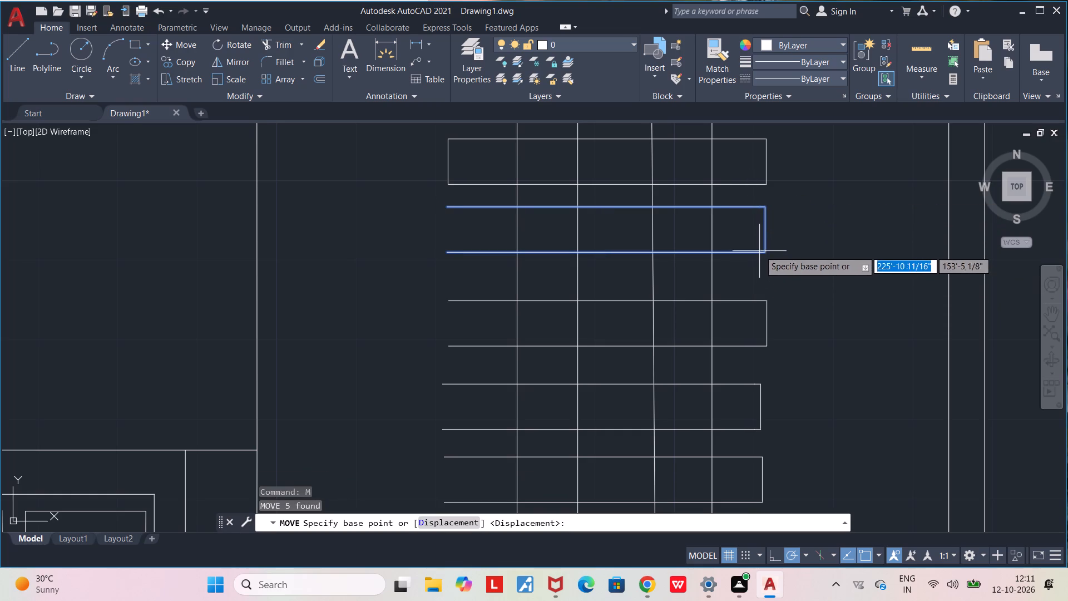
pyautogui.click(769, 252)
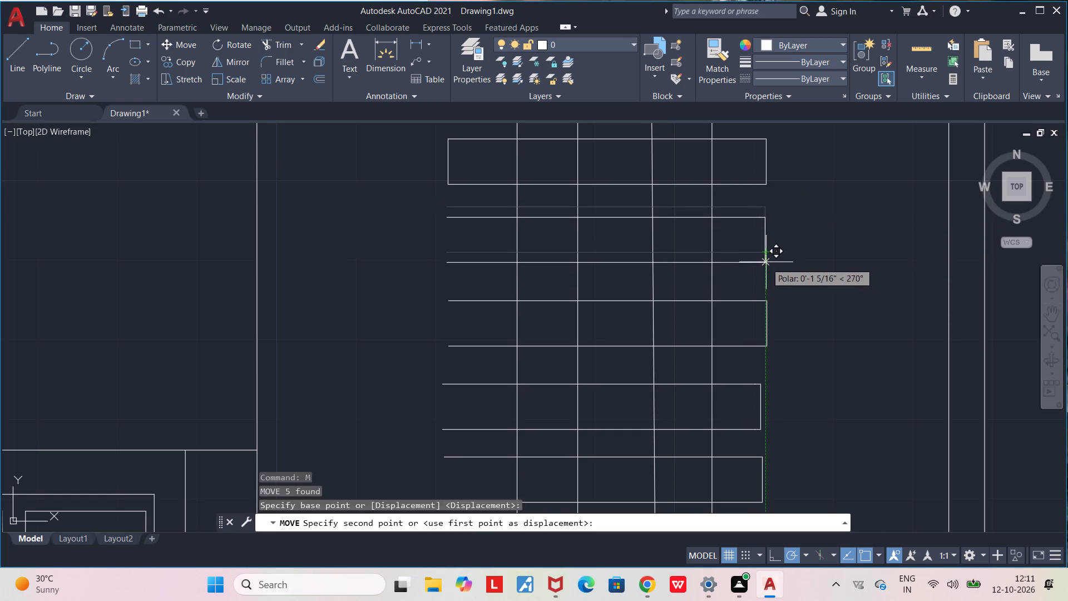
pyautogui.click(766, 266)
pyautogui.moveTo(775, 208); pyautogui.dragTo(783, 263, button='middle')
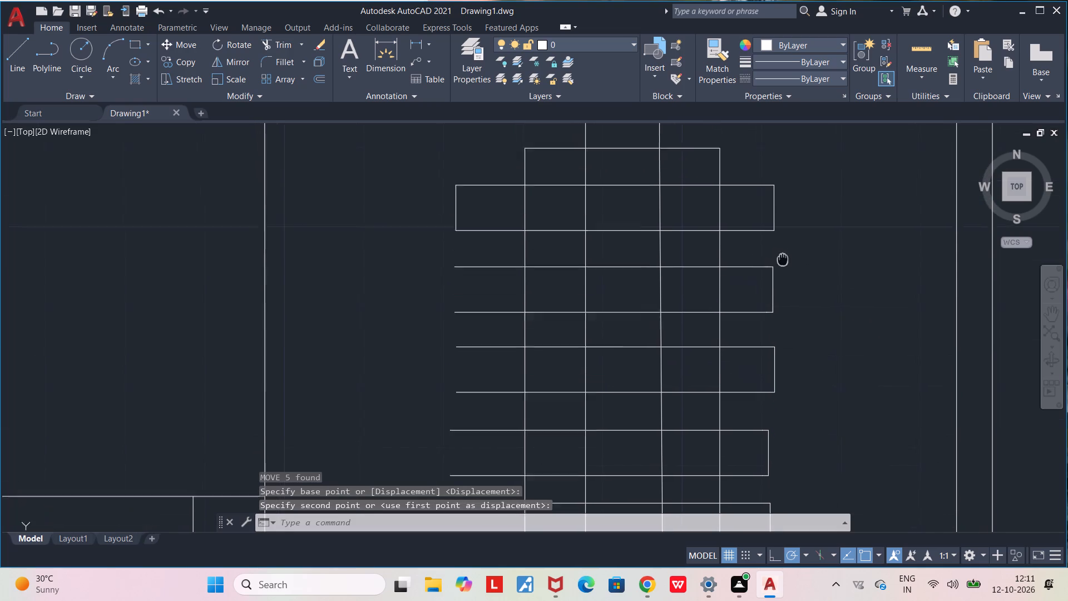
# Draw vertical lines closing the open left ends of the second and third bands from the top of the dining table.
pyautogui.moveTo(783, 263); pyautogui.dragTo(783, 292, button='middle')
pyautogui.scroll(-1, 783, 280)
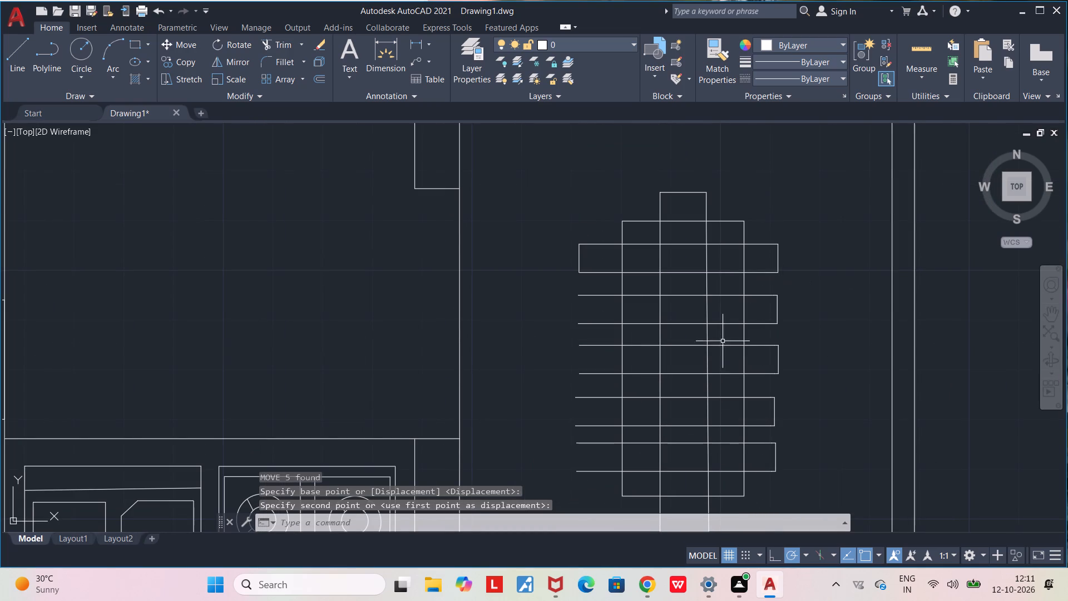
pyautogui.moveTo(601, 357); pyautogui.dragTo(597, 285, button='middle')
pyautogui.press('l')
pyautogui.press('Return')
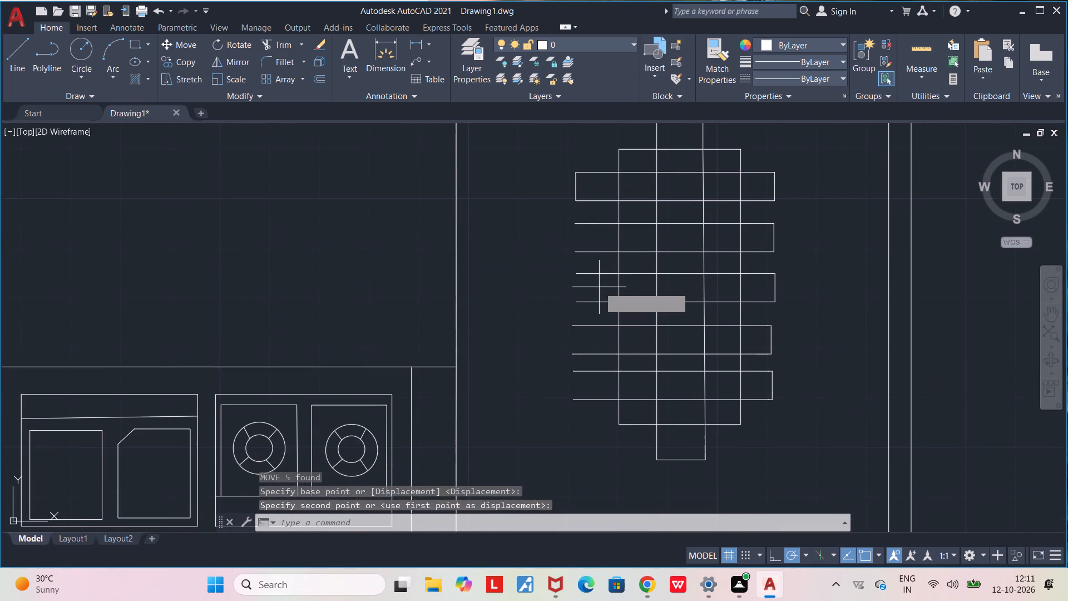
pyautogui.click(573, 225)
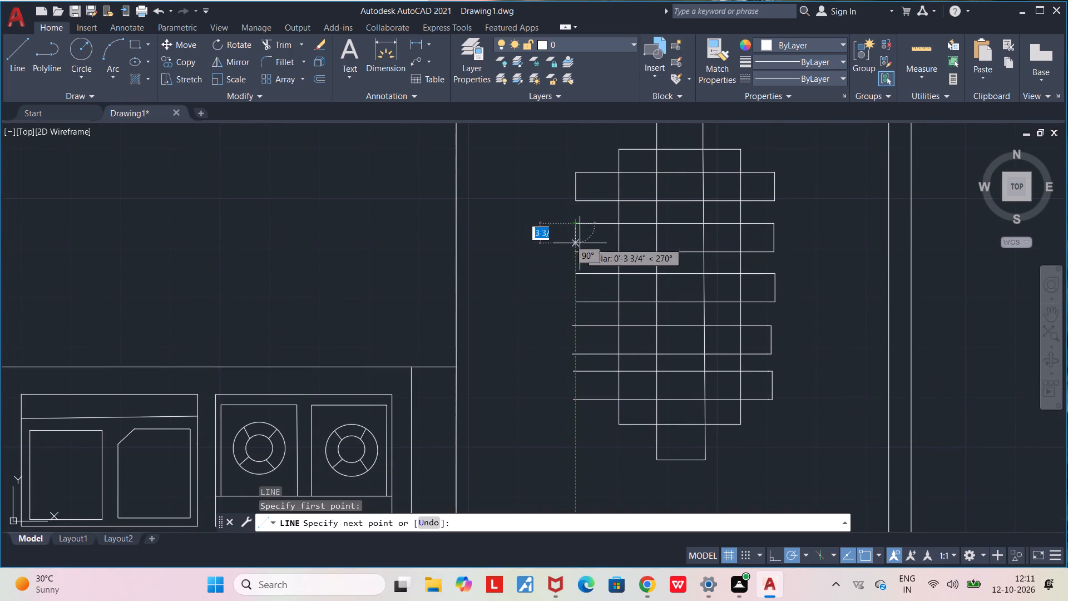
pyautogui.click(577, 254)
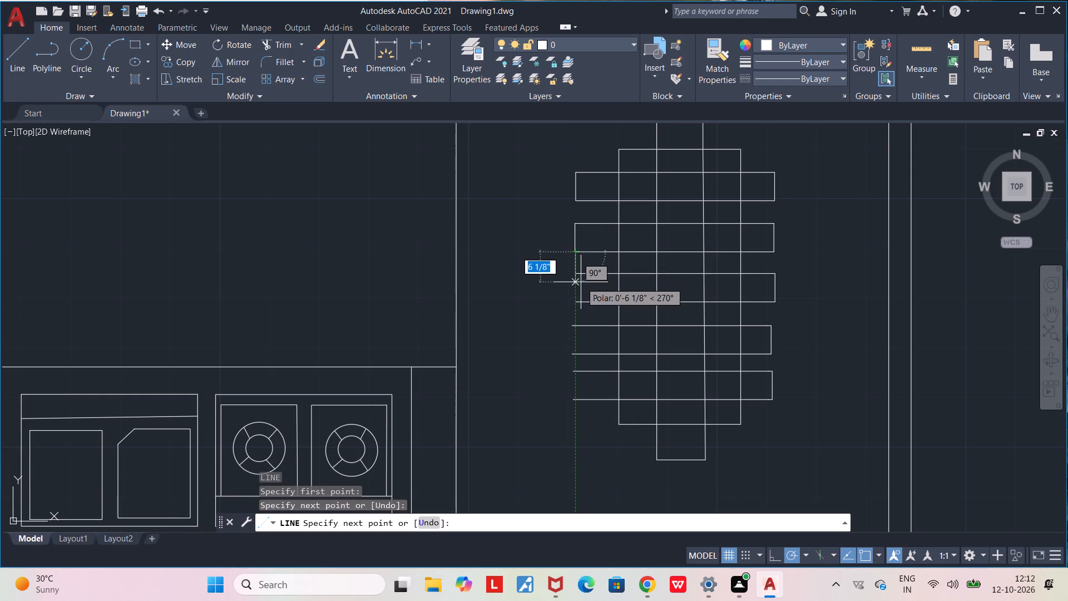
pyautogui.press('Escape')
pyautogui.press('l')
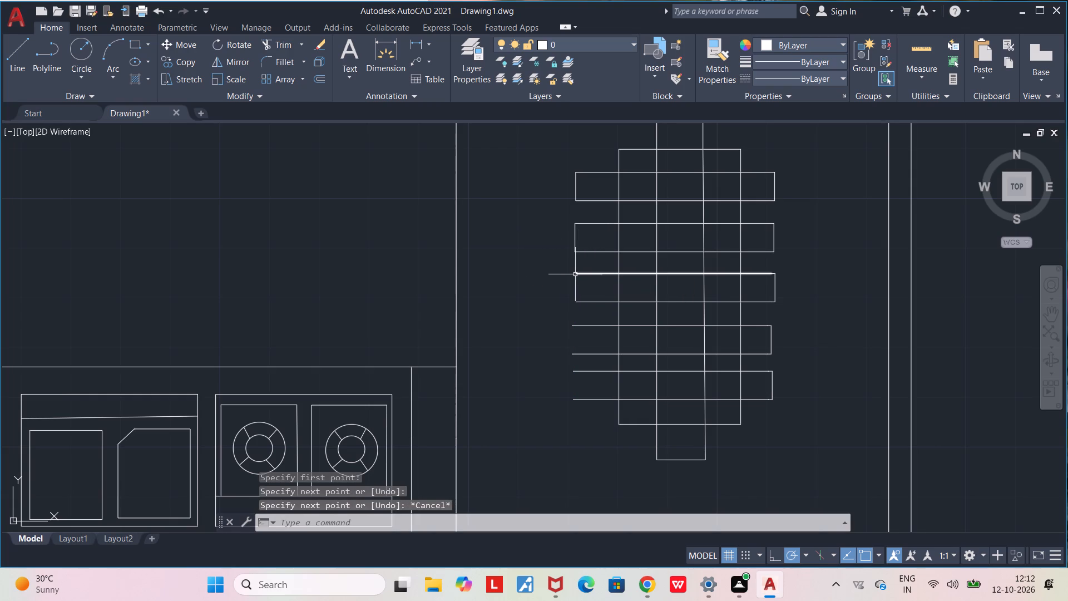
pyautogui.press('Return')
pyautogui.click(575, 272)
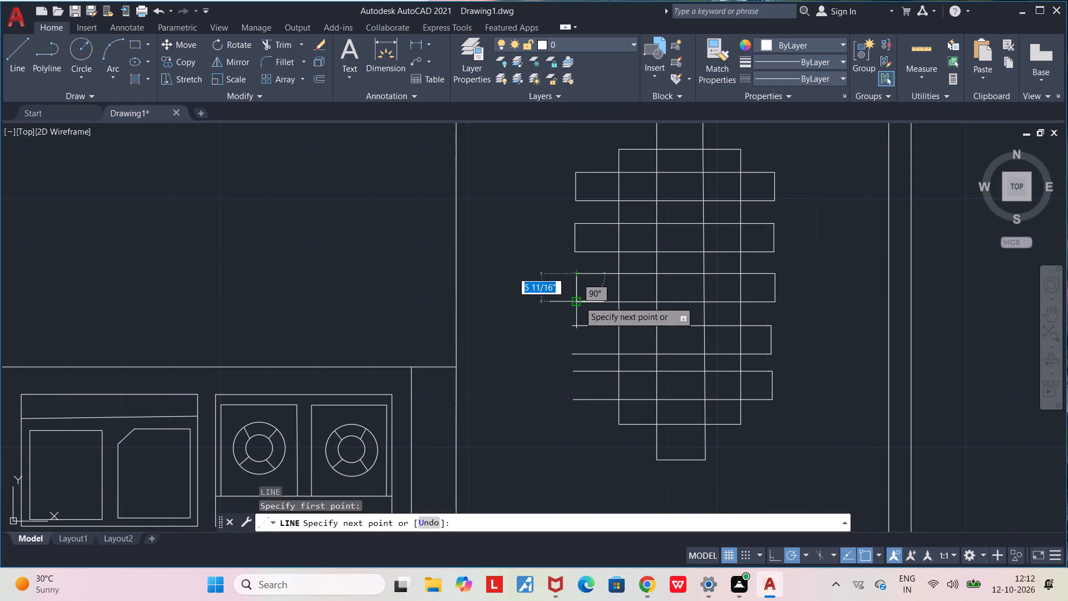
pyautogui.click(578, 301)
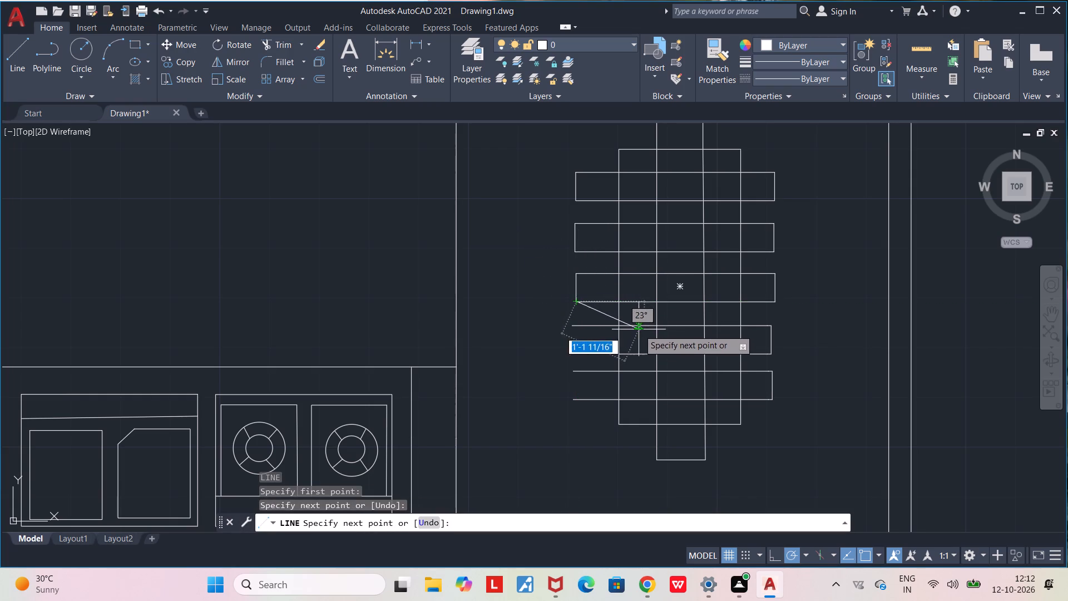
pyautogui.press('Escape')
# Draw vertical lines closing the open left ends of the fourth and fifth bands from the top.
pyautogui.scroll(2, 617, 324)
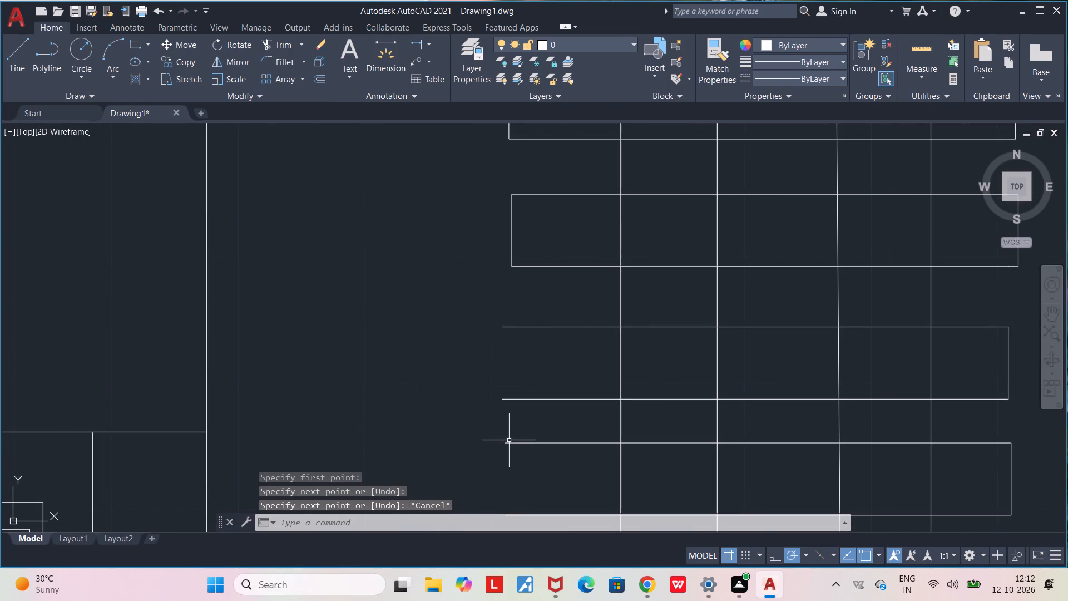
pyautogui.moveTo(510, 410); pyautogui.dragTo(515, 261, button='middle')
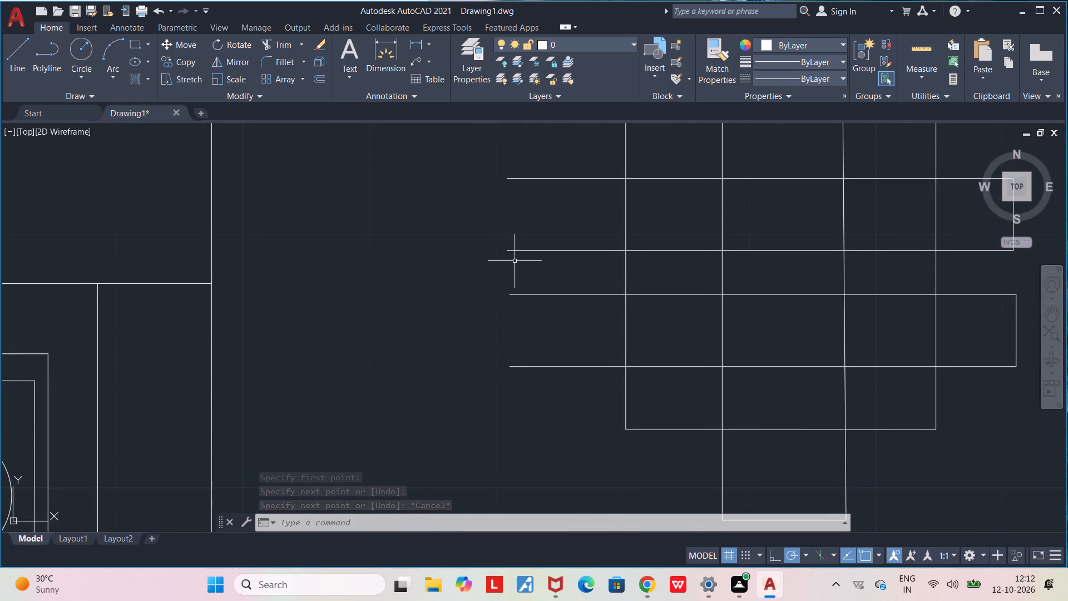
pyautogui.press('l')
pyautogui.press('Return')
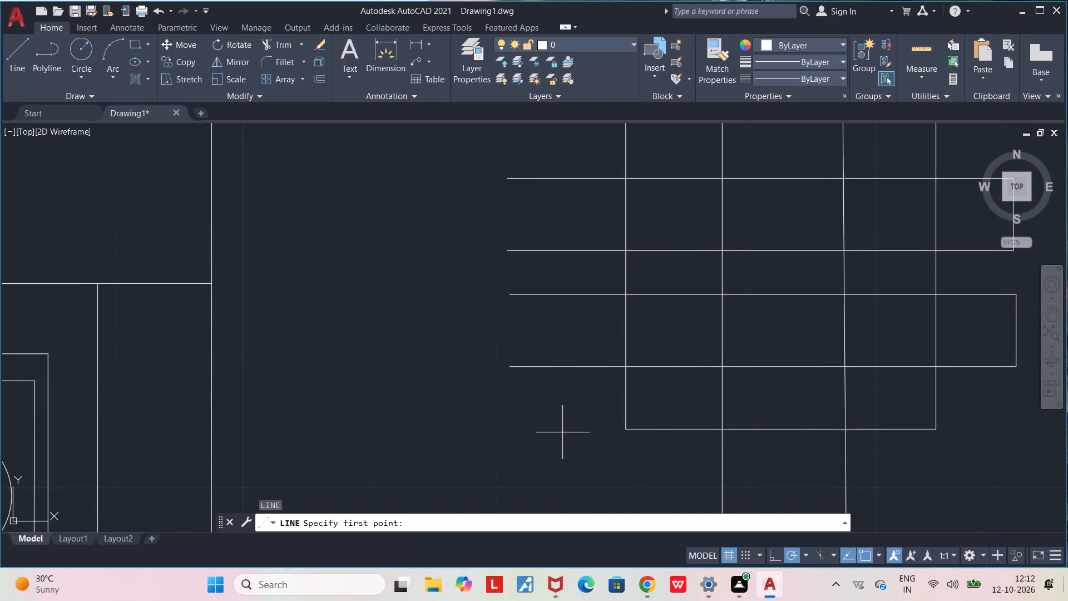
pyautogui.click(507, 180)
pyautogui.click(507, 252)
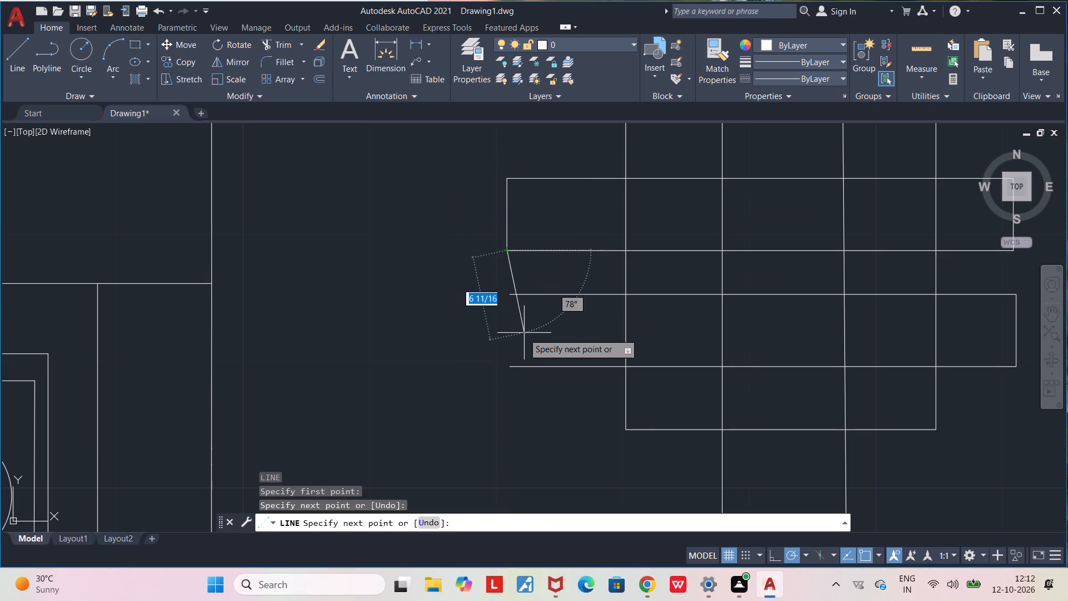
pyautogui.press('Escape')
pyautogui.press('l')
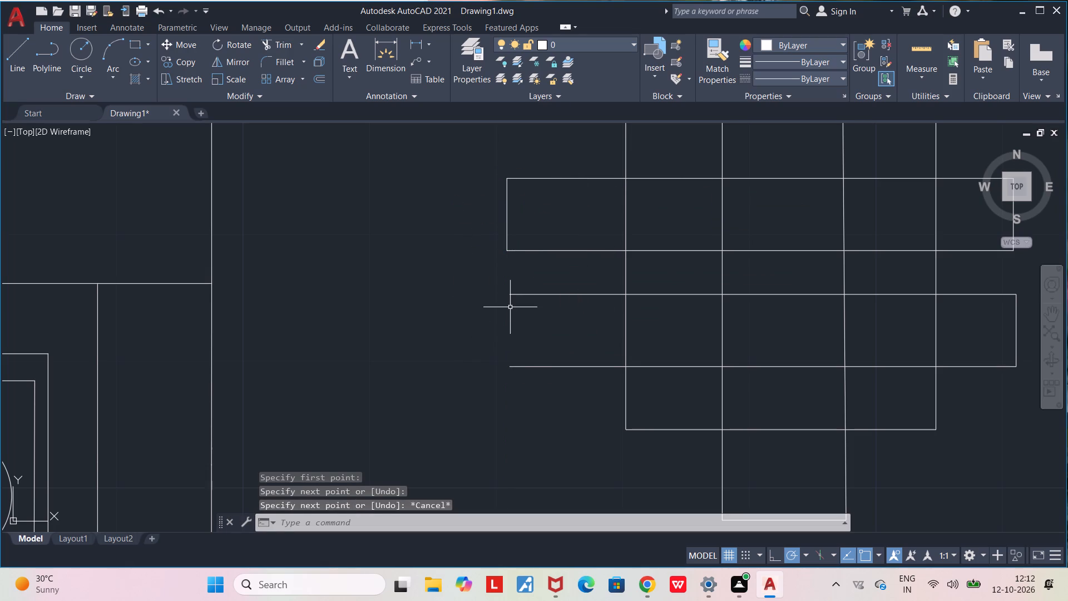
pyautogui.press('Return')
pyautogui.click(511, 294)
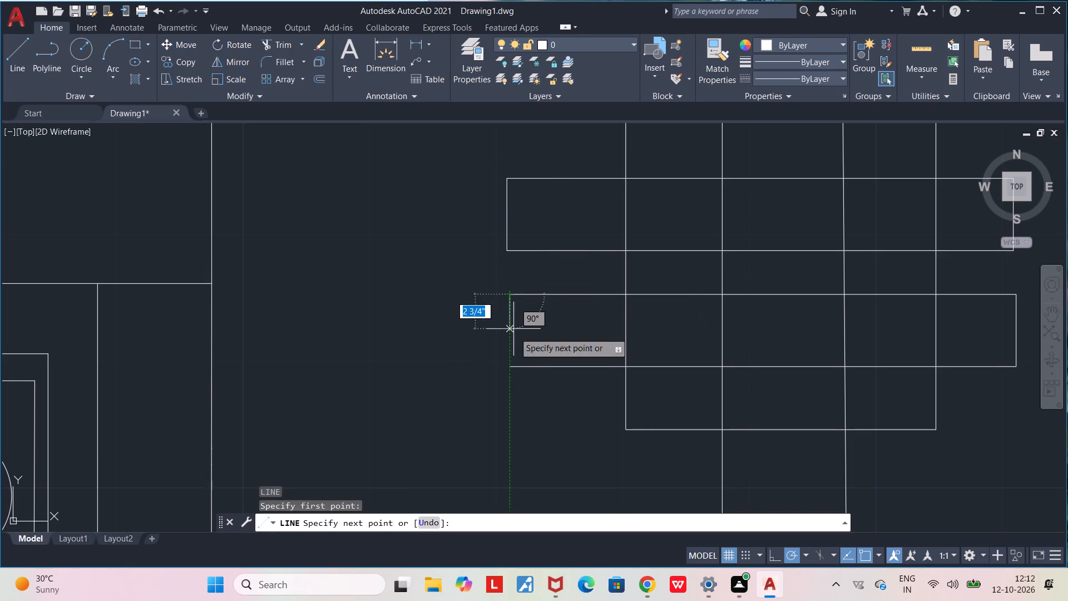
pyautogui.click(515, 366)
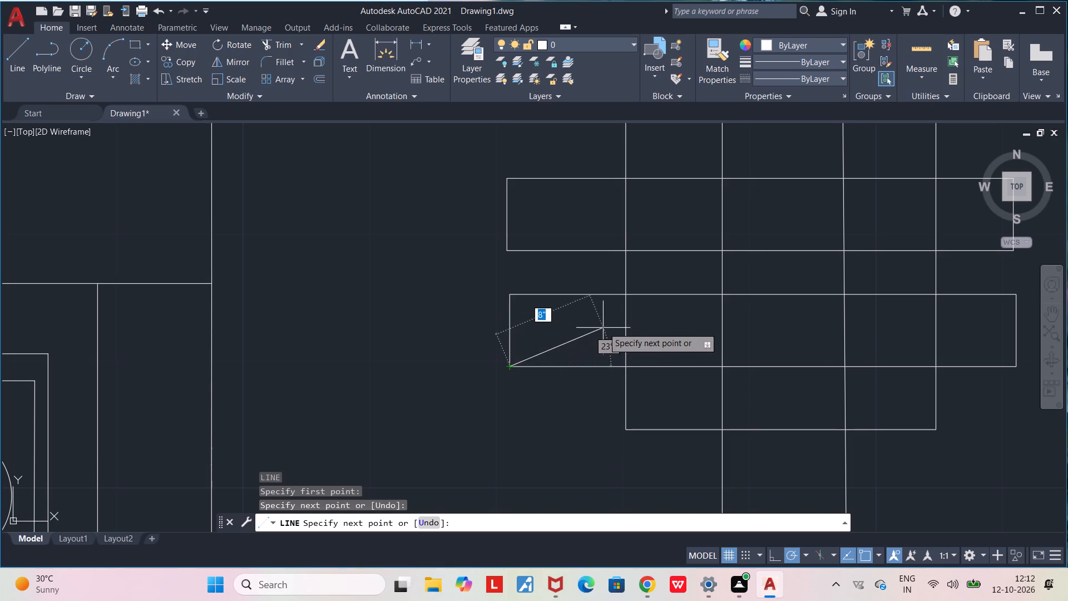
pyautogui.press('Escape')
# Trim away all band segments and the two long inner vertical lines inside the table rectangle, leaving only the chairs outside it.
pyautogui.scroll(-4, 606, 333)
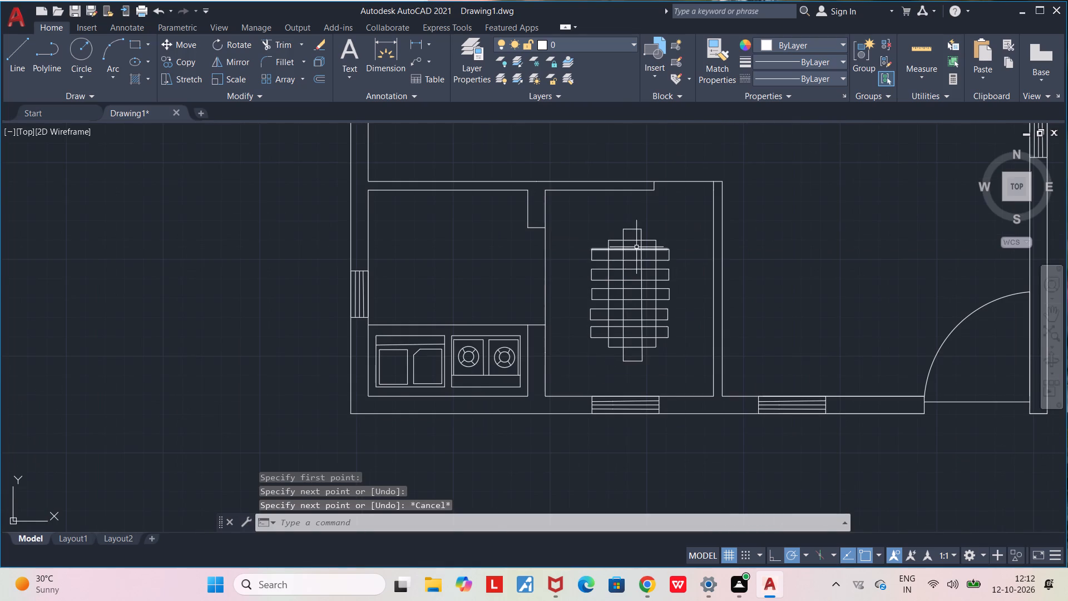
pyautogui.scroll(2, 636, 247)
pyautogui.write('TR')
pyautogui.press('Return')
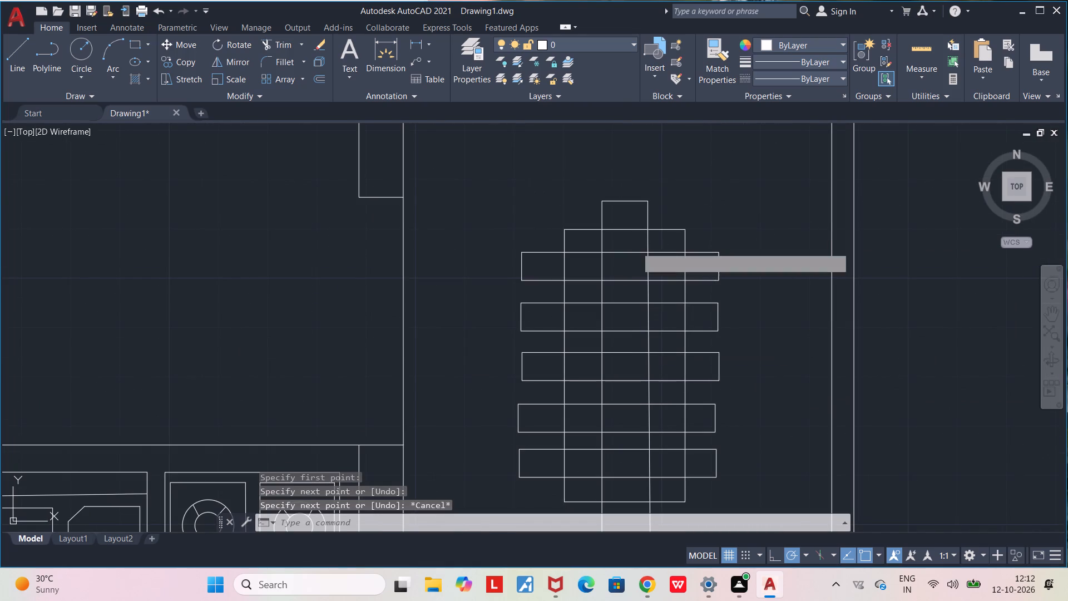
pyautogui.doubleClick(604, 242)
pyautogui.moveTo(597, 243); pyautogui.dragTo(599, 348)
pyautogui.moveTo(591, 249); pyautogui.dragTo(600, 321)
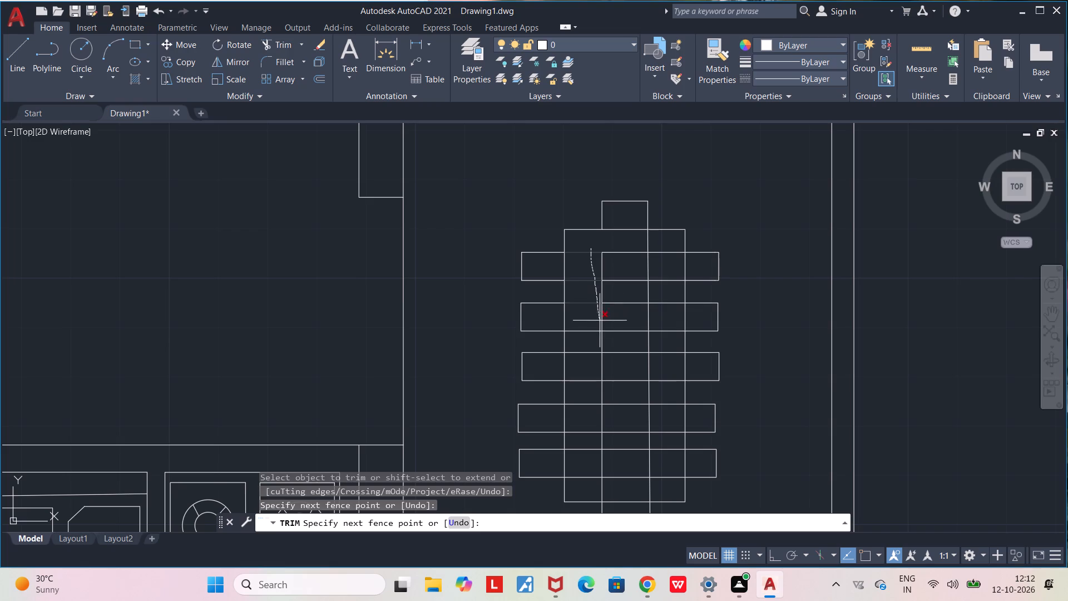
pyautogui.moveTo(600, 321); pyautogui.dragTo(632, 366)
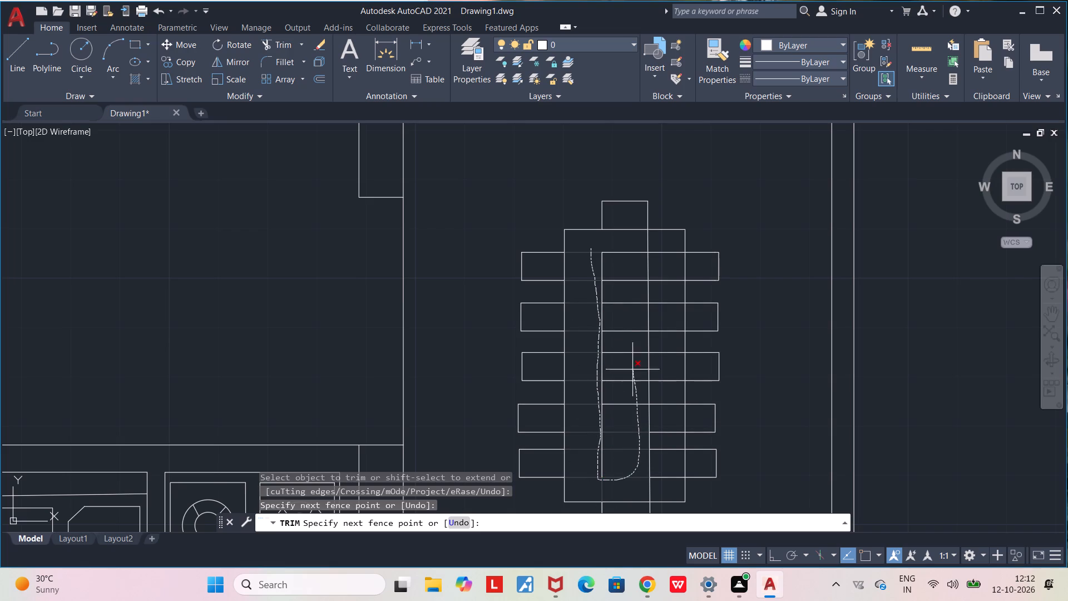
pyautogui.moveTo(632, 366); pyautogui.dragTo(675, 445)
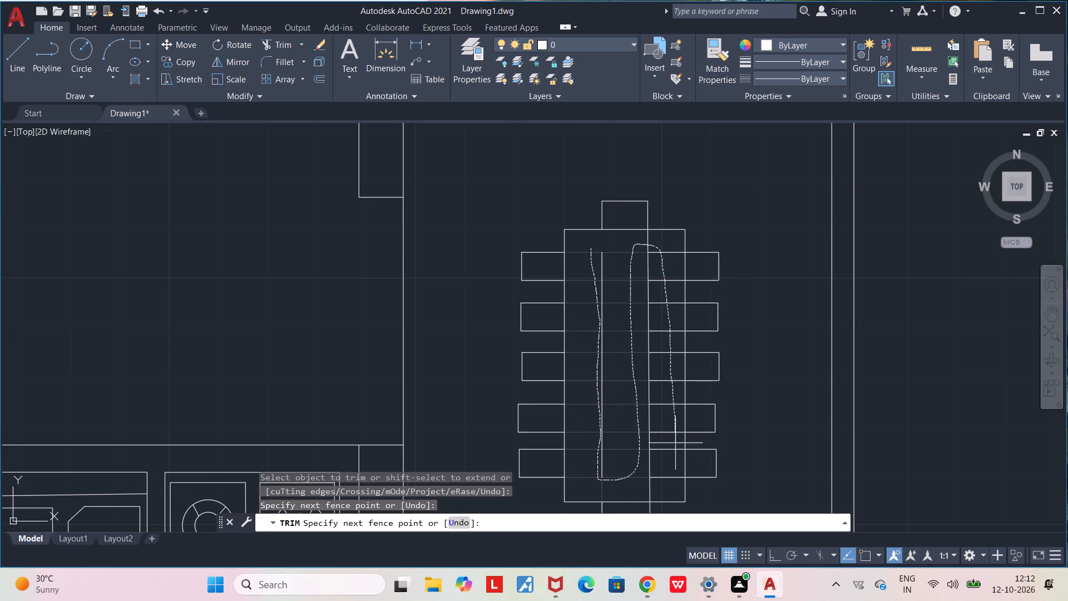
pyautogui.moveTo(675, 445); pyautogui.dragTo(609, 471)
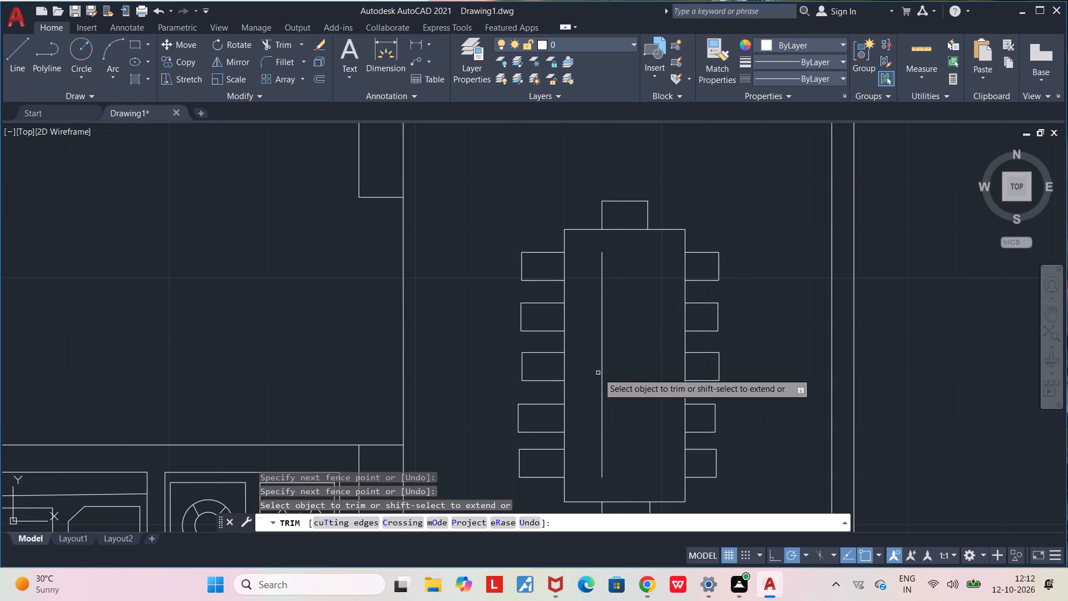
pyautogui.moveTo(598, 362); pyautogui.dragTo(611, 349)
# Examine the dining table and compare the chairs along its two long sides.
pyautogui.scroll(-2, 611, 349)
pyautogui.moveTo(615, 377); pyautogui.dragTo(635, 298, button='middle')
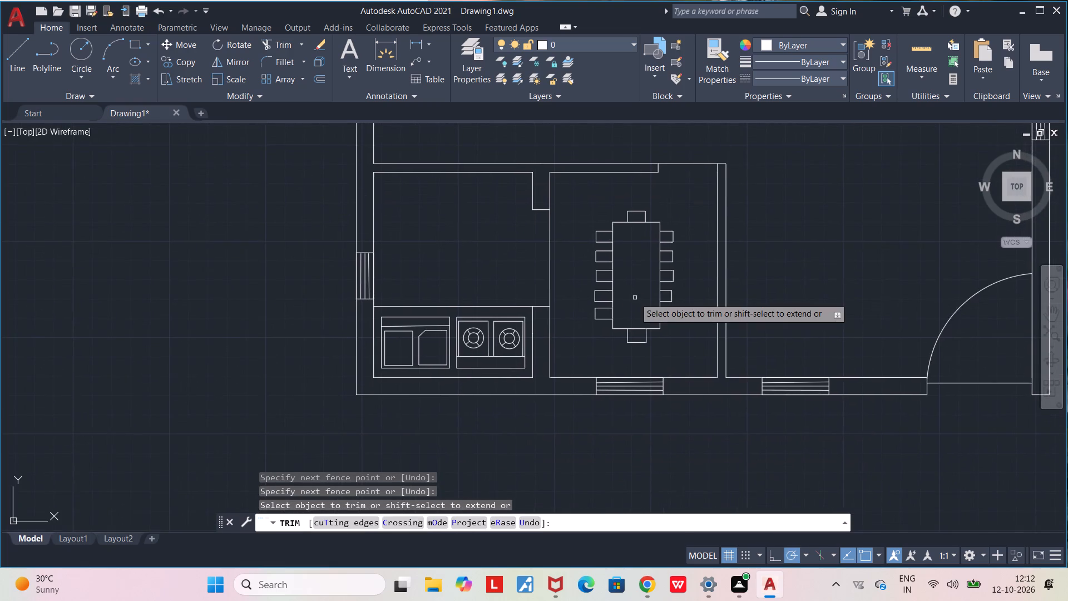
pyautogui.scroll(1, 635, 298)
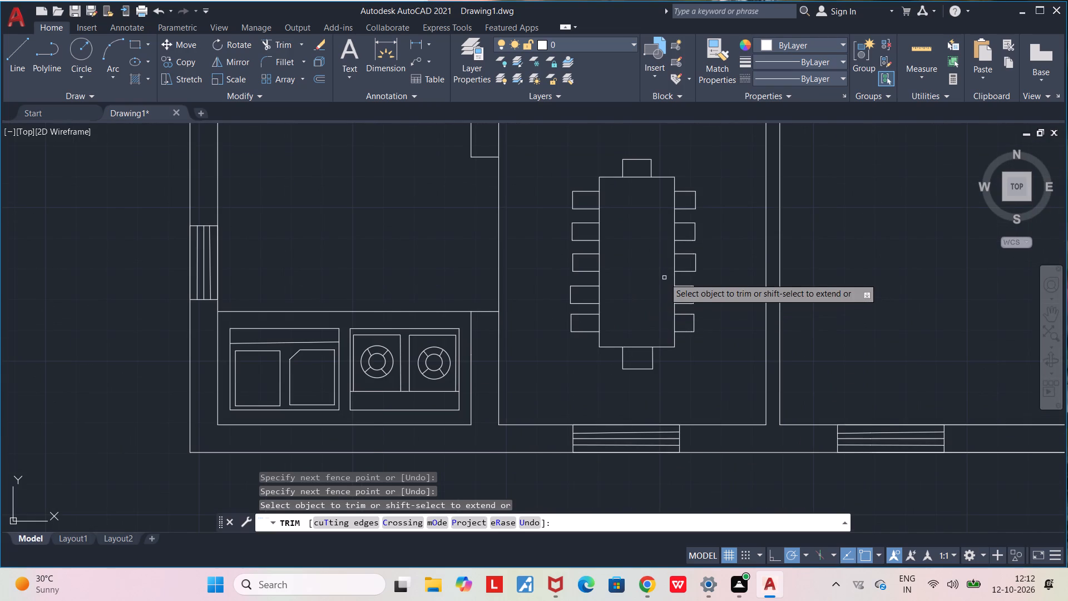
pyautogui.scroll(-1, 664, 278)
pyautogui.scroll(3, 678, 286)
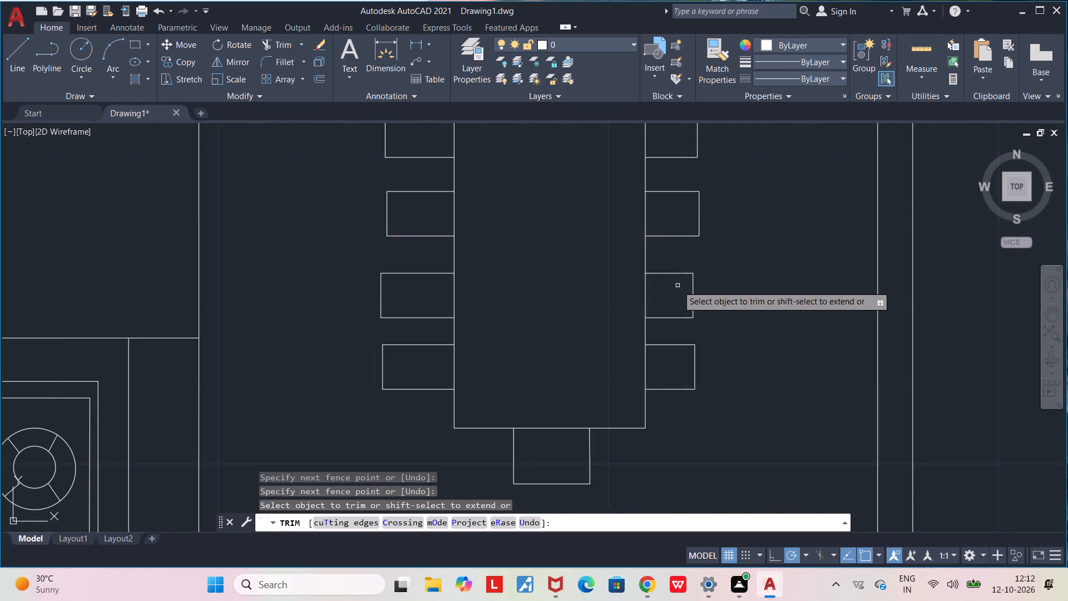
pyautogui.moveTo(688, 309); pyautogui.dragTo(703, 375, button='middle')
pyautogui.scroll(-2, 700, 374)
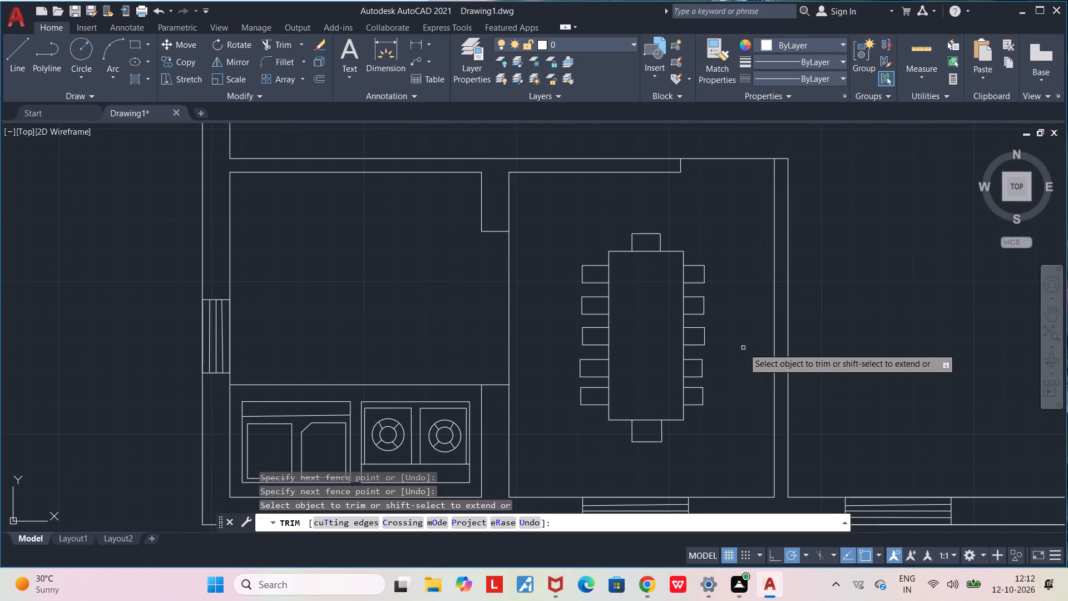
pyautogui.scroll(-2, 713, 350)
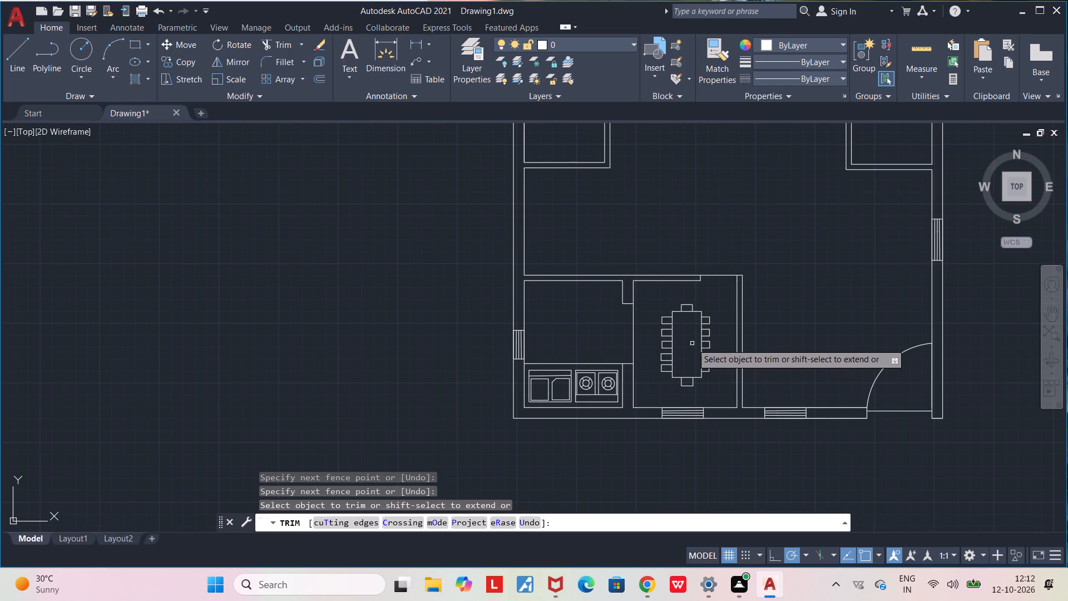
pyautogui.scroll(4, 698, 341)
pyautogui.moveTo(716, 323); pyautogui.dragTo(715, 318, button='middle')
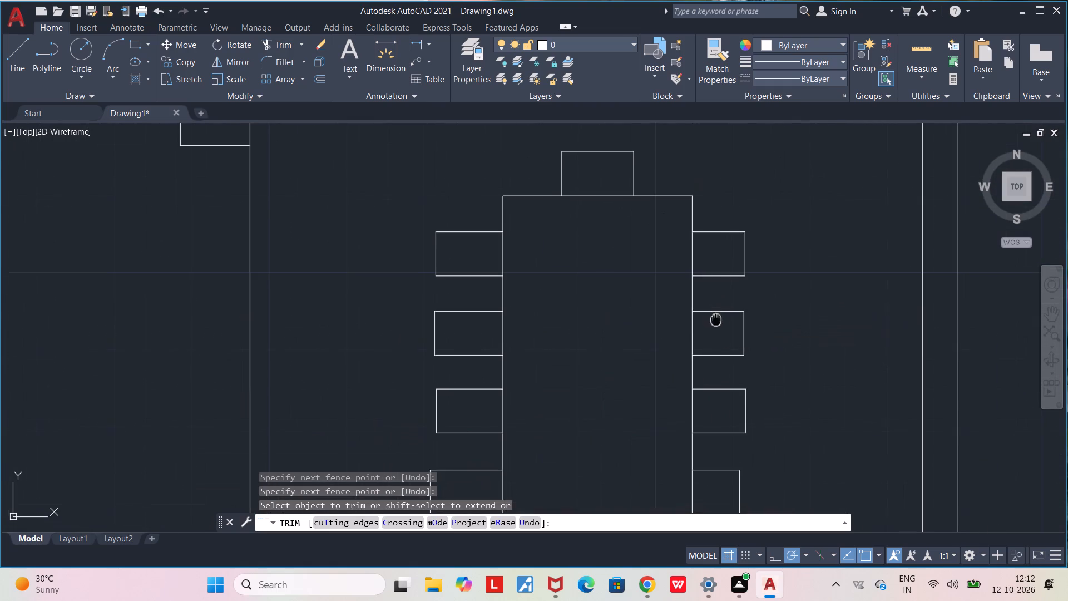
pyautogui.moveTo(715, 318); pyautogui.dragTo(718, 209, button='middle')
pyautogui.scroll(-2, 719, 209)
pyautogui.scroll(1, 614, 302)
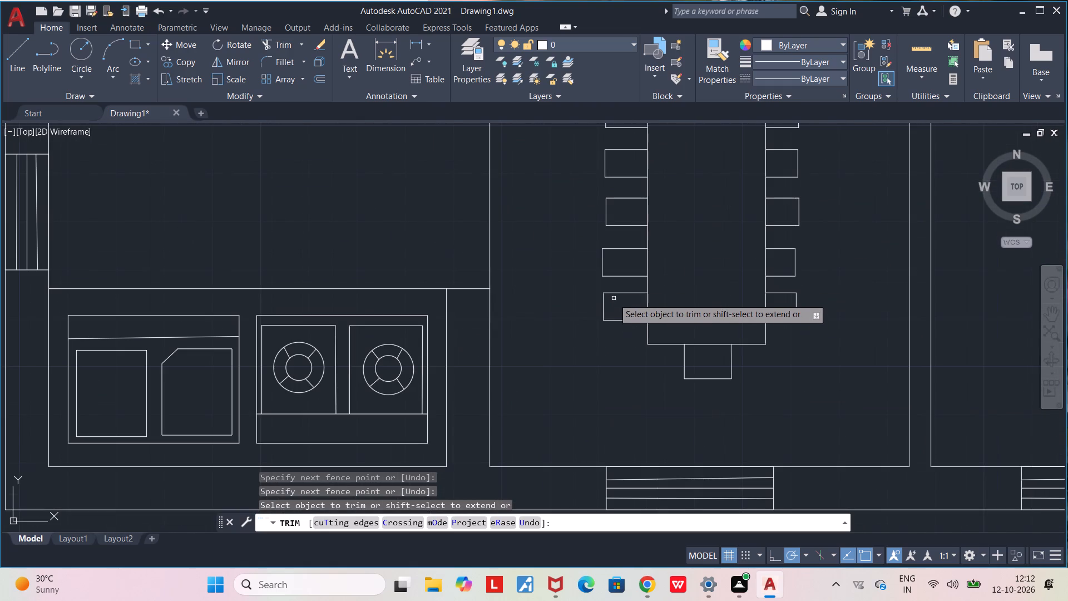
# Remove the outer end lines of all five chairs on the table's left side with Trim.
pyautogui.click(604, 307)
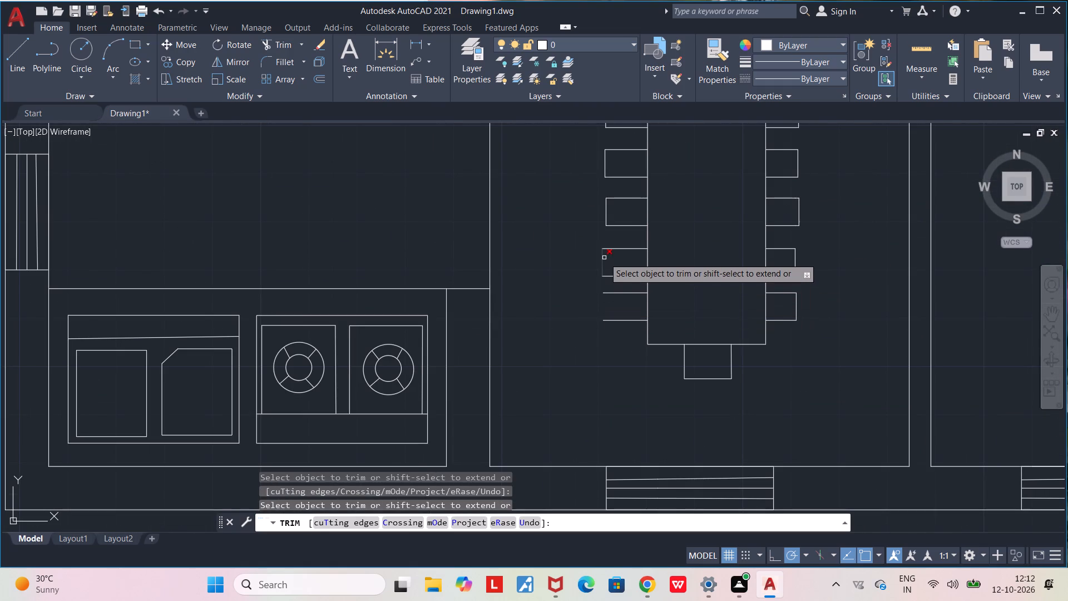
pyautogui.click(604, 258)
pyautogui.click(605, 209)
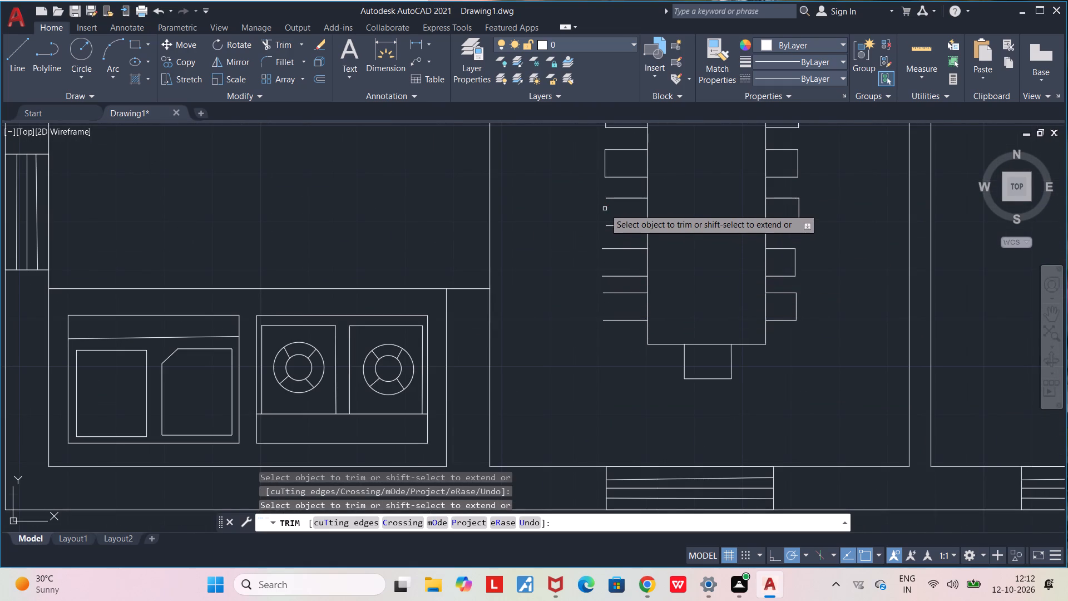
pyautogui.click(604, 162)
pyautogui.moveTo(626, 174); pyautogui.dragTo(650, 254, button='middle')
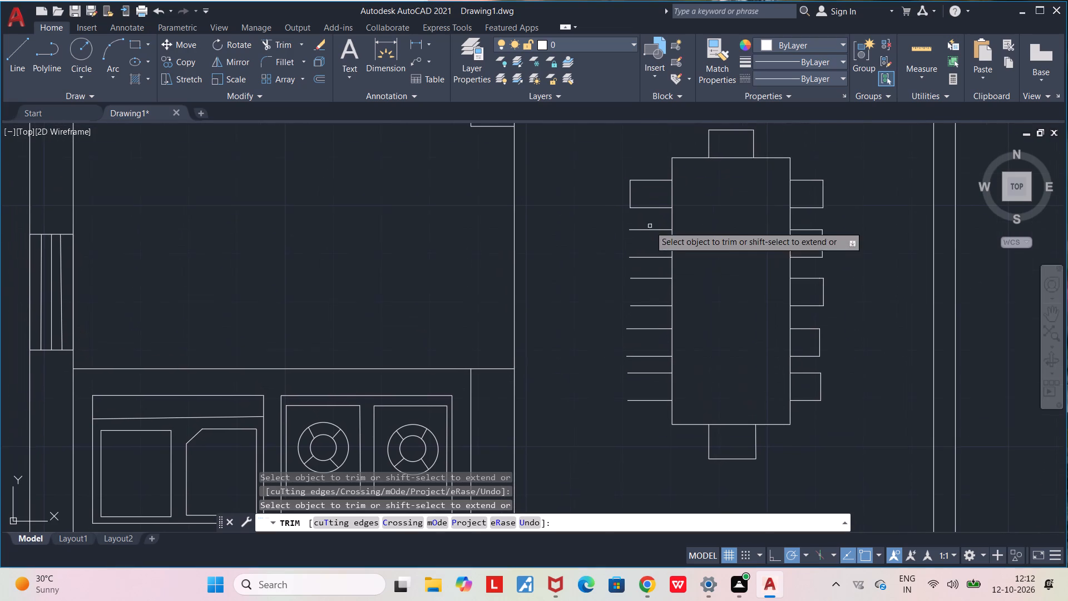
pyautogui.click(629, 193)
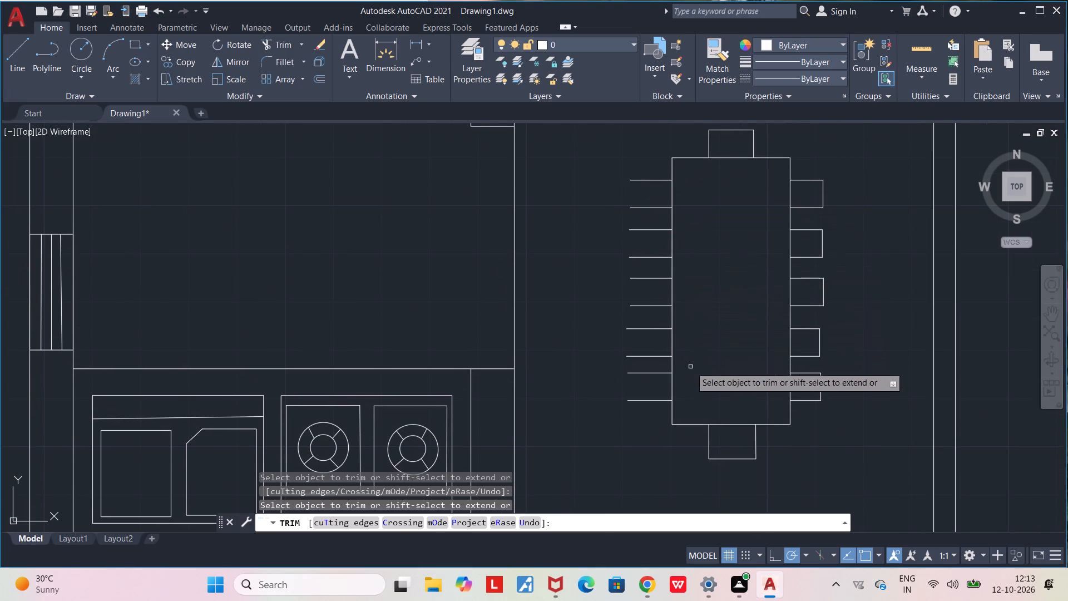
# Draw one vertical line across the left-side chair lines, from the lowest chair's bottom line to the topmost chair's upper line.
pyautogui.moveTo(825, 362); pyautogui.dragTo(884, 359, button='middle')
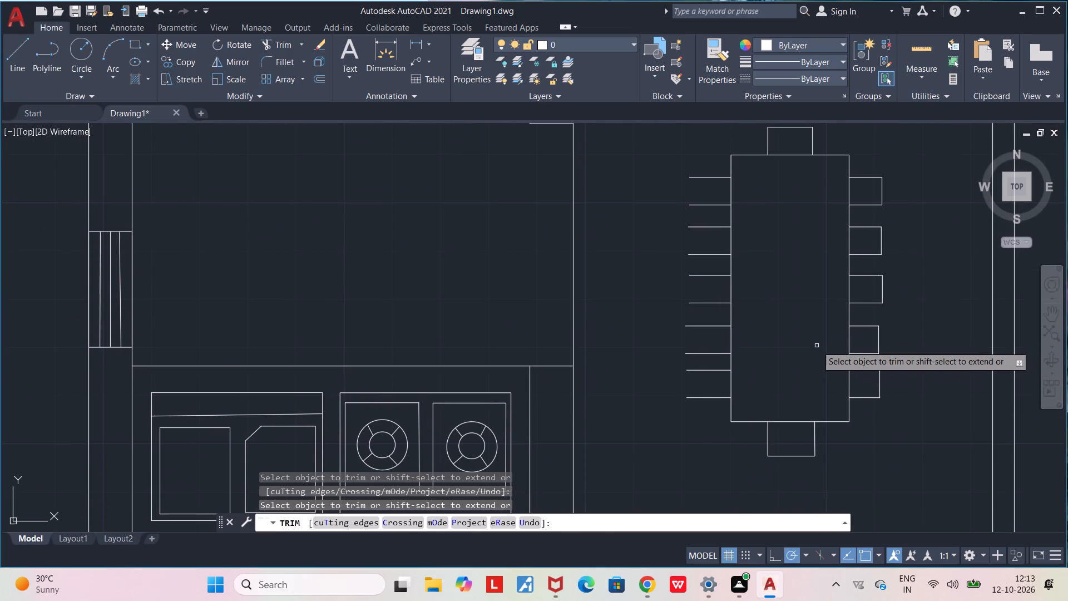
pyautogui.press('l')
pyautogui.press('Return')
pyautogui.scroll(2, 689, 396)
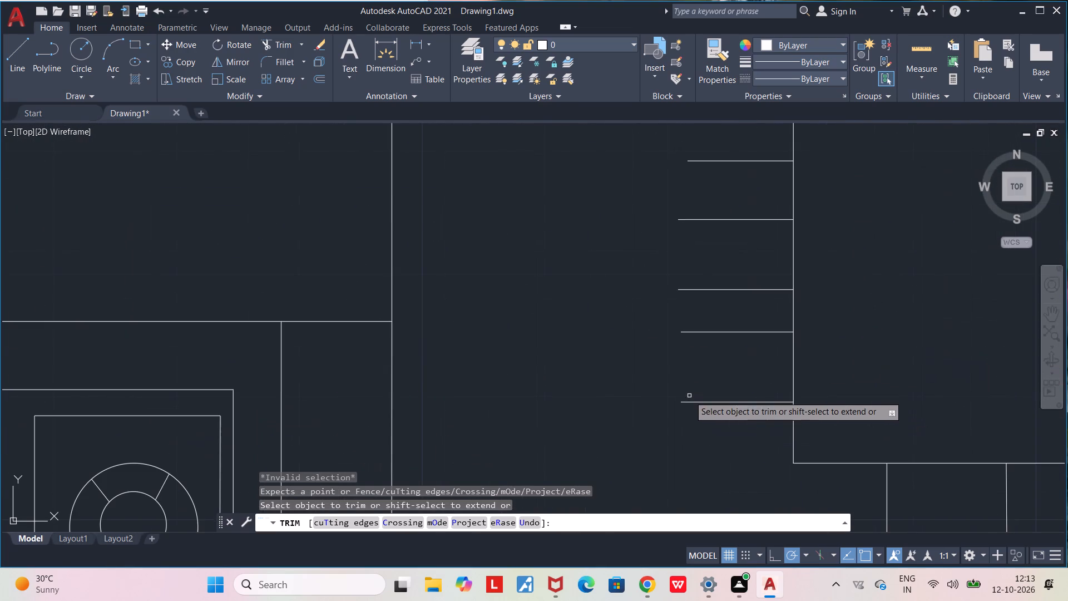
pyautogui.press('Escape')
pyautogui.press('Escape')
pyautogui.press('l')
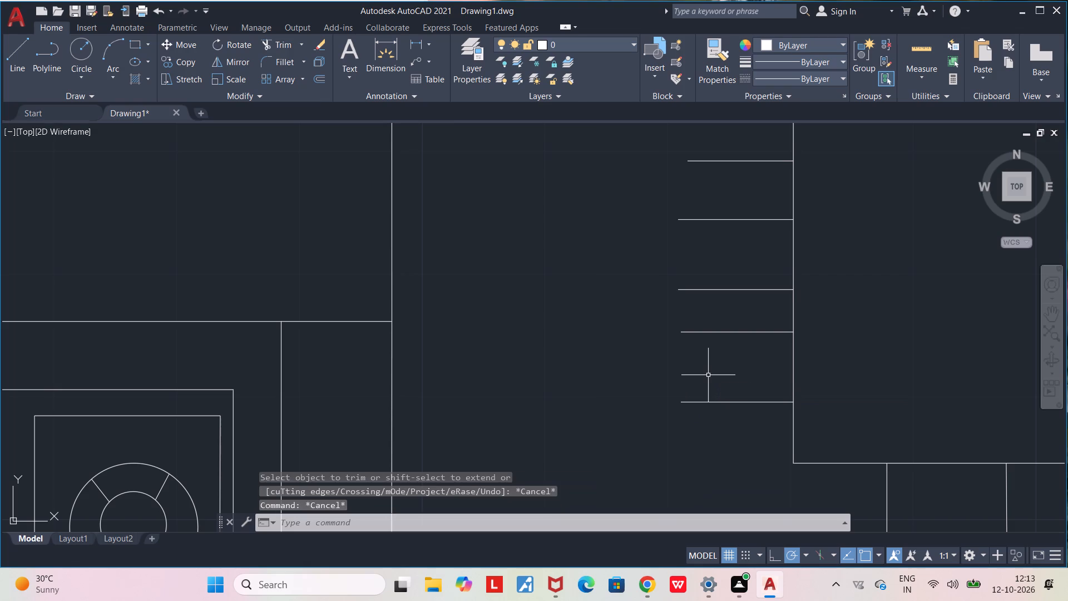
pyautogui.press('Return')
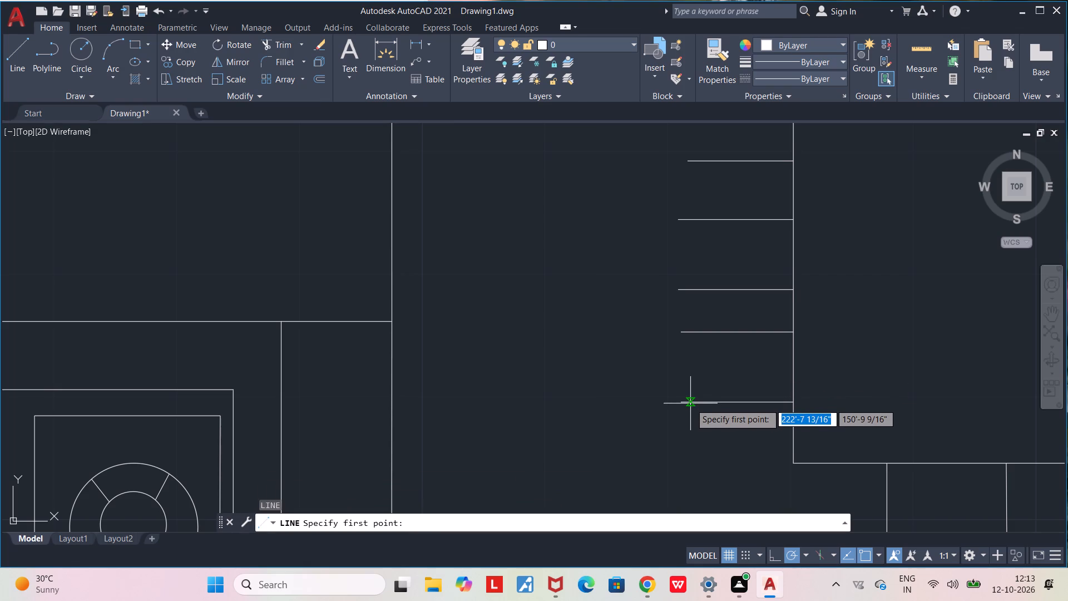
pyautogui.click(699, 403)
pyautogui.moveTo(695, 181); pyautogui.dragTo(710, 253, button='middle')
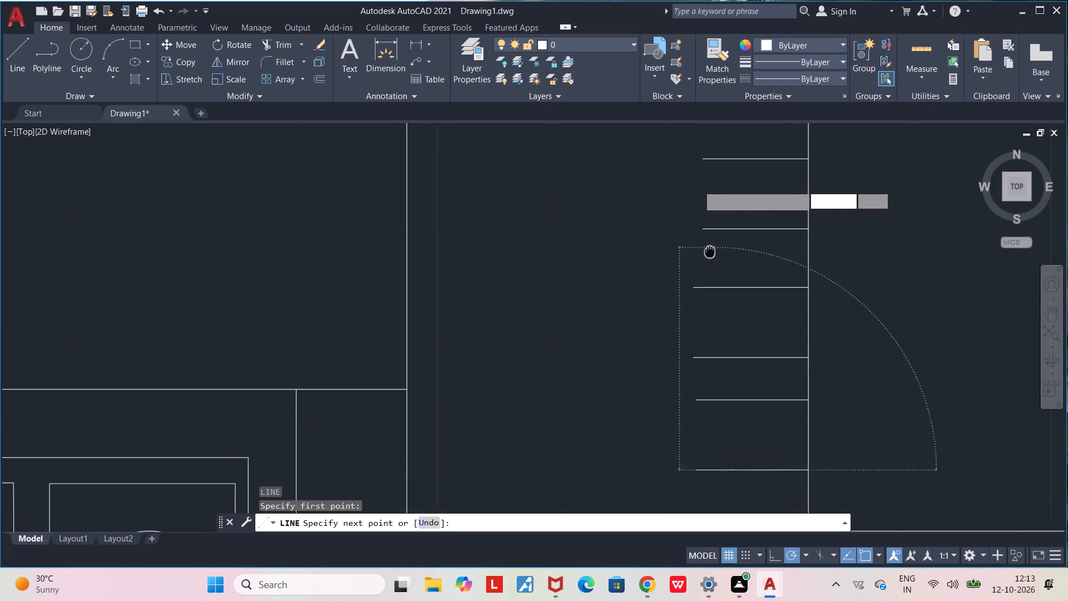
pyautogui.moveTo(710, 253); pyautogui.dragTo(708, 318, button='middle')
pyautogui.scroll(-2, 708, 322)
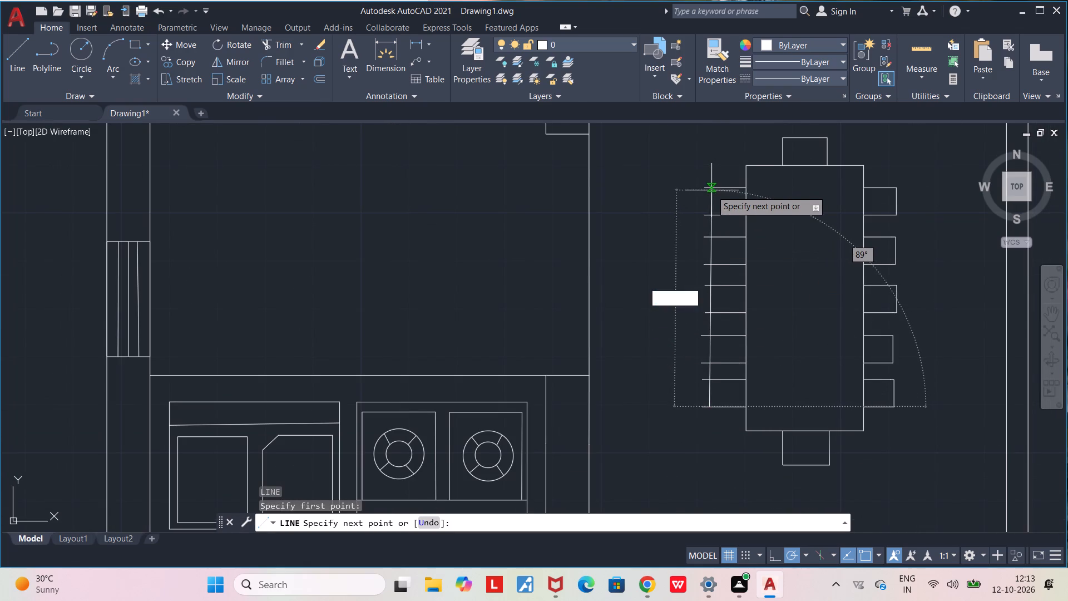
pyautogui.click(711, 189)
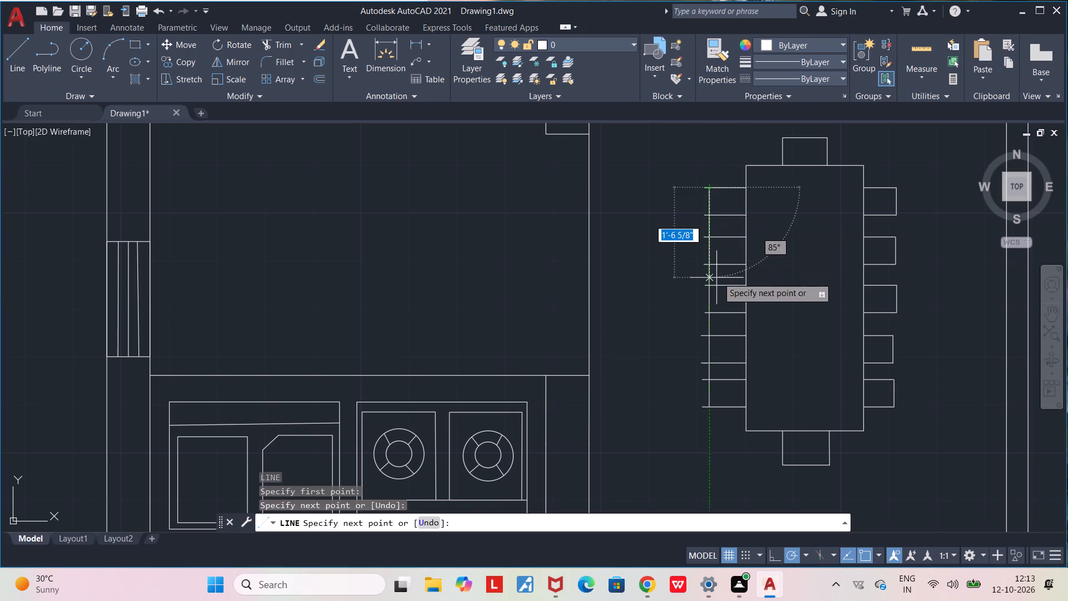
pyautogui.press('Escape')
pyautogui.press('Escape')
# Trim the ends of all left-side chair lines that stick out beyond the new vertical line.
pyautogui.write('TR')
pyautogui.press('Return')
pyautogui.scroll(2, 705, 285)
pyautogui.moveTo(674, 466); pyautogui.dragTo(675, 395, button='middle')
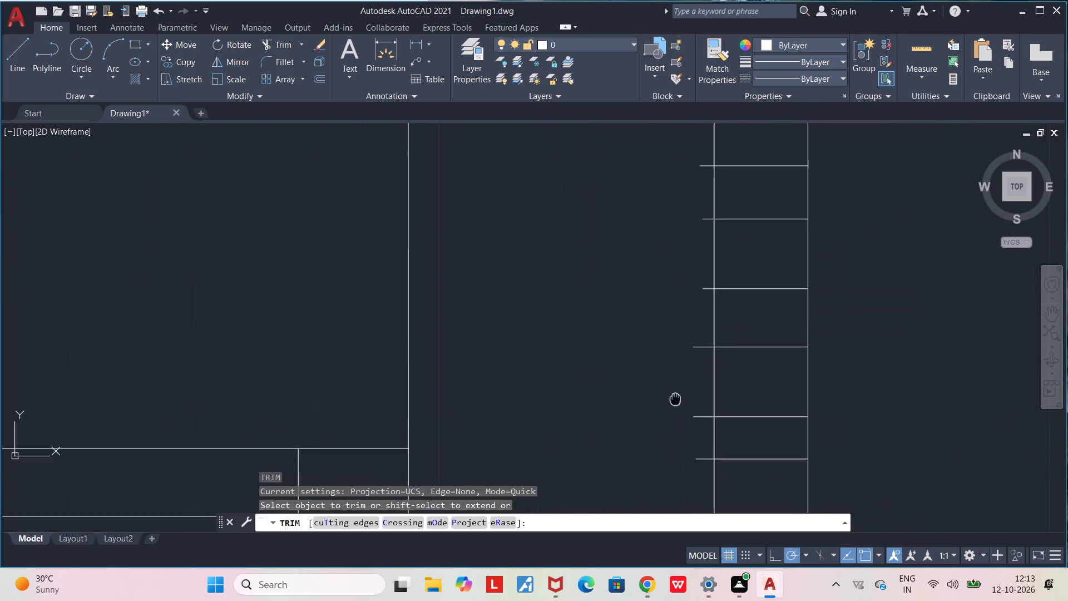
pyautogui.moveTo(675, 395); pyautogui.dragTo(688, 277, button='middle')
pyautogui.moveTo(713, 408); pyautogui.dragTo(714, 379)
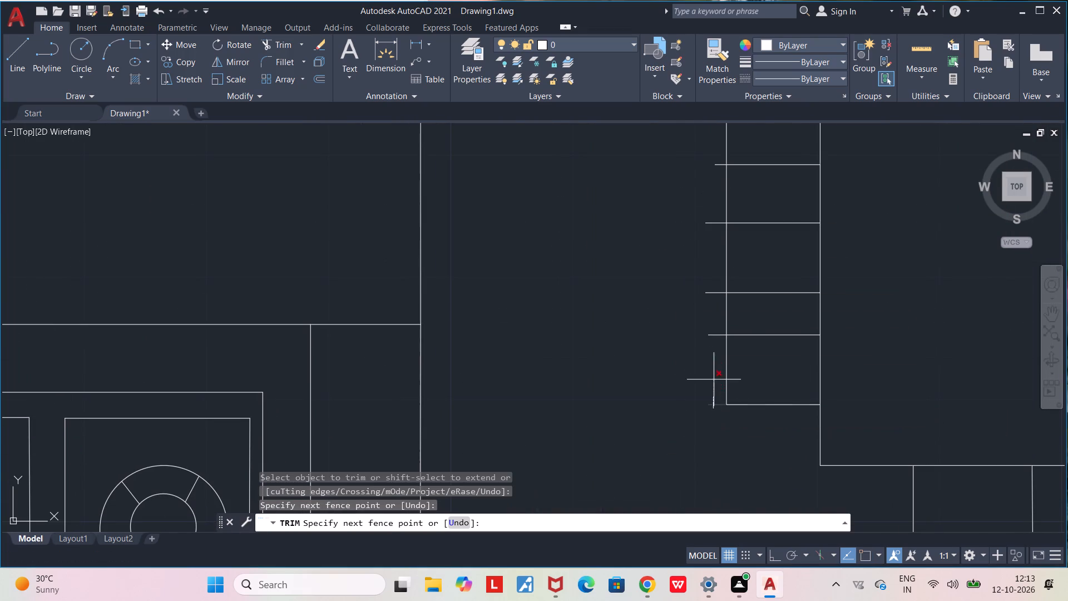
pyautogui.moveTo(714, 379); pyautogui.dragTo(718, 209)
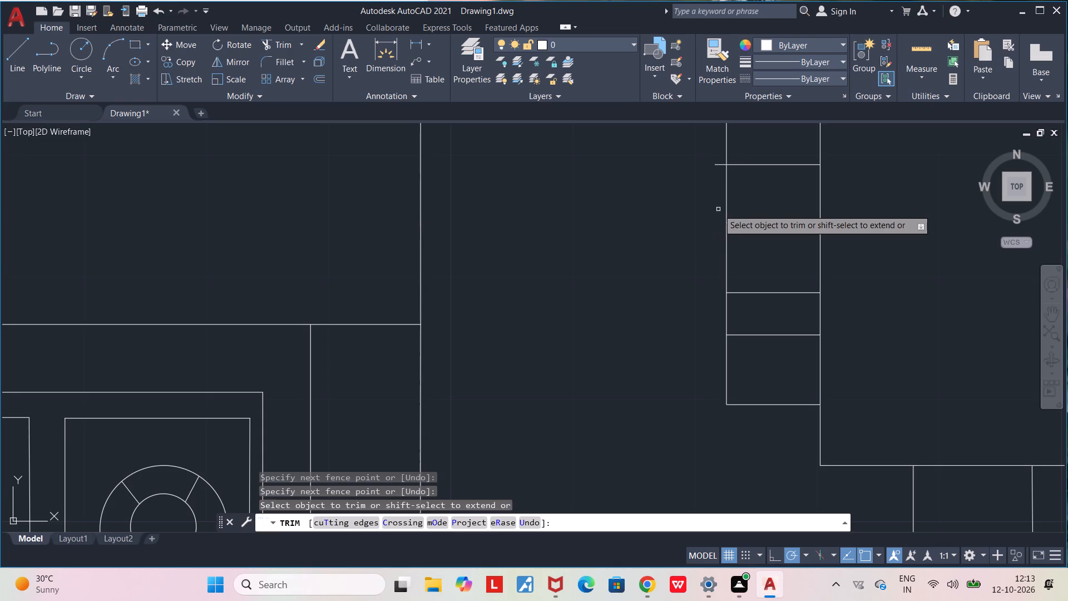
pyautogui.moveTo(720, 230); pyautogui.dragTo(729, 482, button='middle')
pyautogui.moveTo(725, 423); pyautogui.dragTo(721, 342)
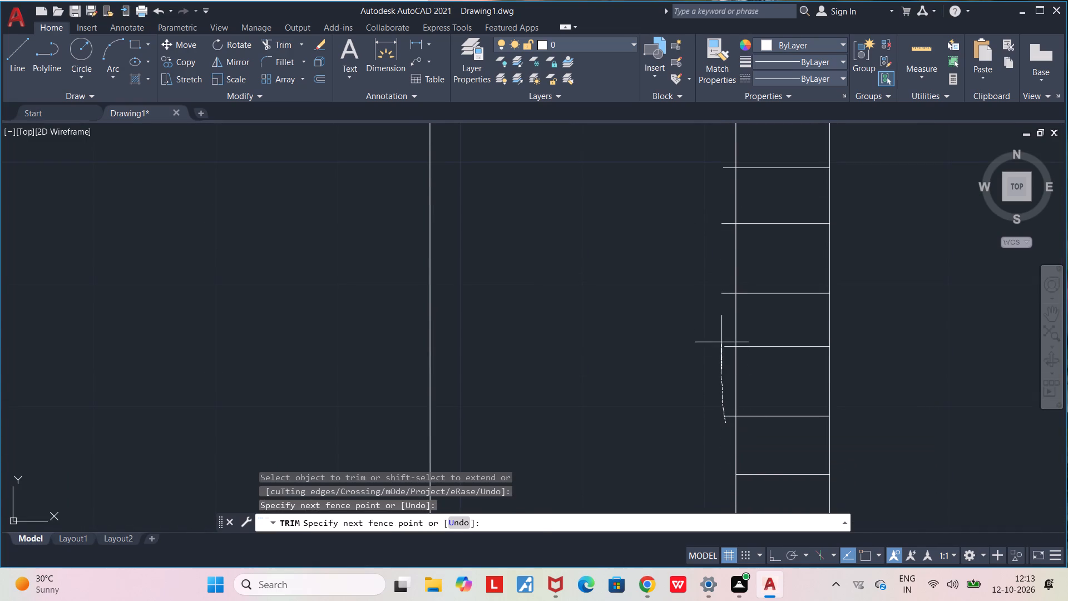
pyautogui.moveTo(721, 342); pyautogui.dragTo(729, 160)
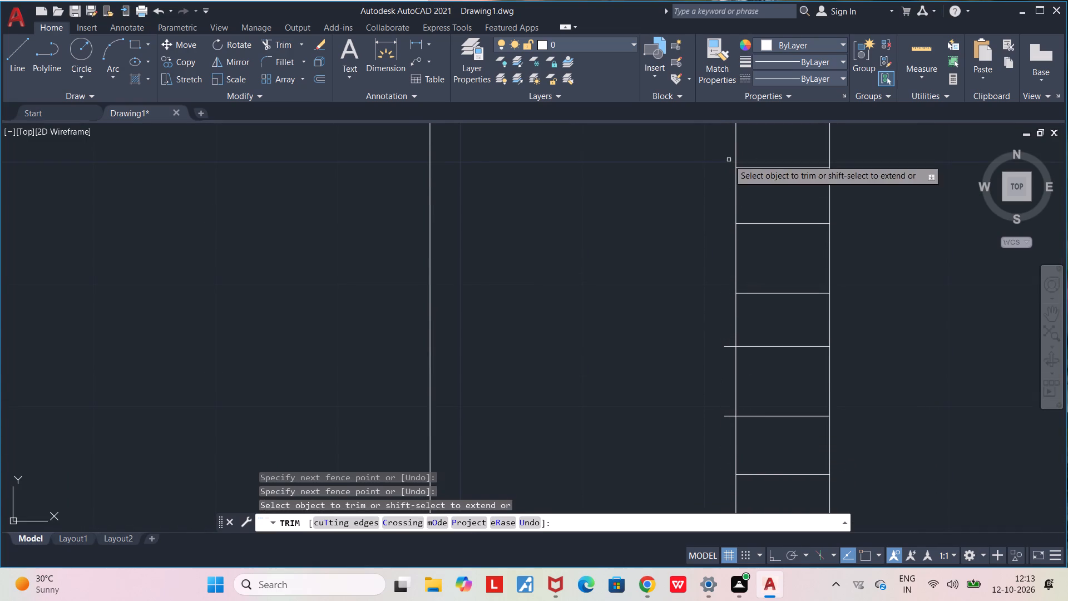
pyautogui.moveTo(725, 349); pyautogui.dragTo(725, 338)
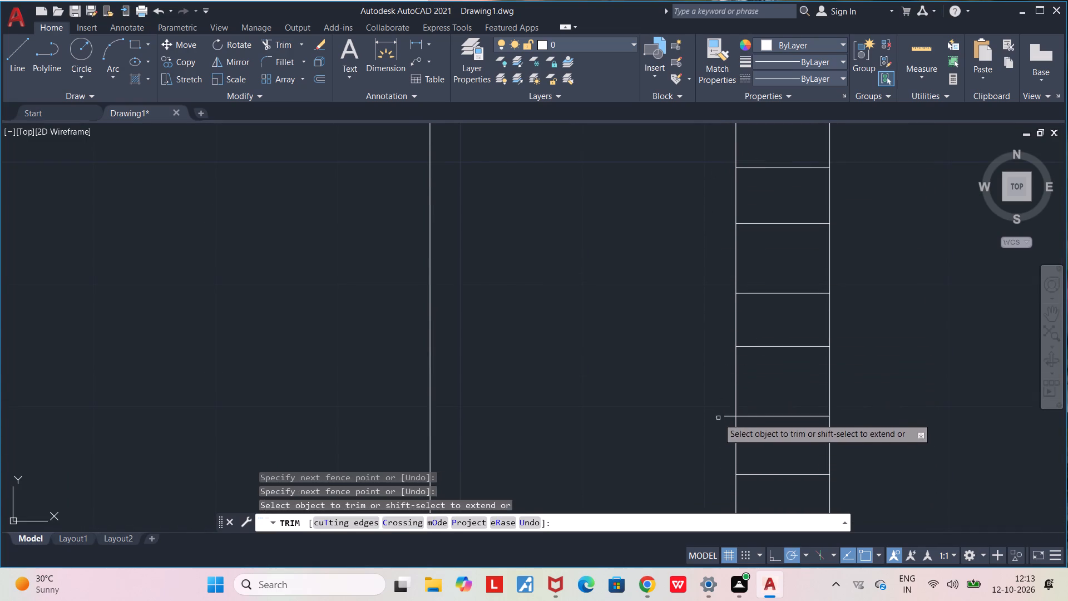
pyautogui.moveTo(719, 420); pyautogui.dragTo(728, 428)
pyautogui.moveTo(708, 350); pyautogui.dragTo(710, 482, button='middle')
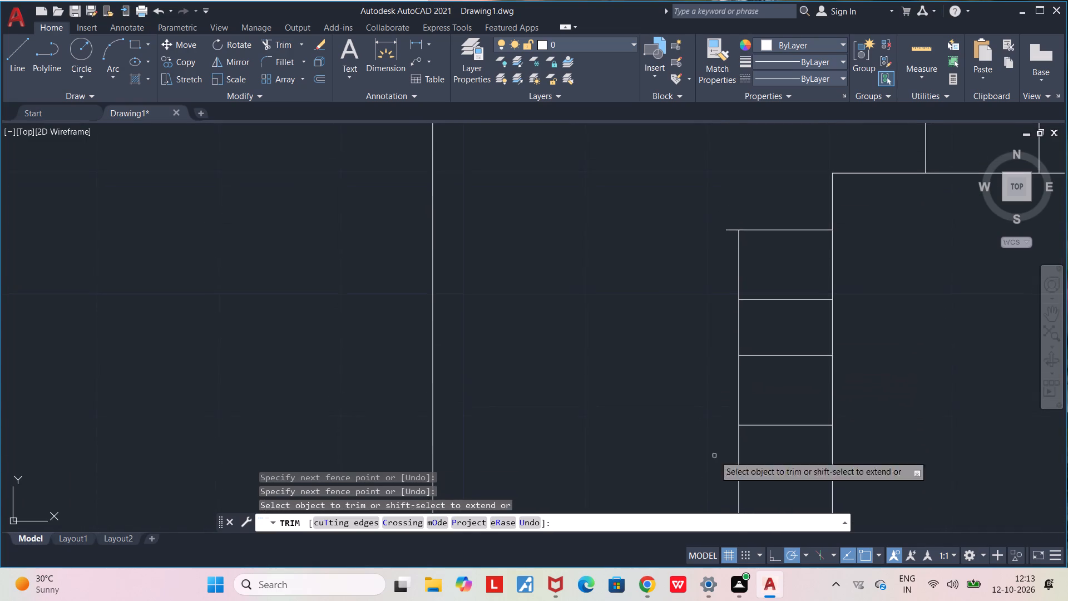
pyautogui.moveTo(730, 237); pyautogui.dragTo(729, 216)
# Trim the vertical line's segments in the four gaps between the left-side chairs, leaving five separate closed chairs.
pyautogui.scroll(-1, 697, 299)
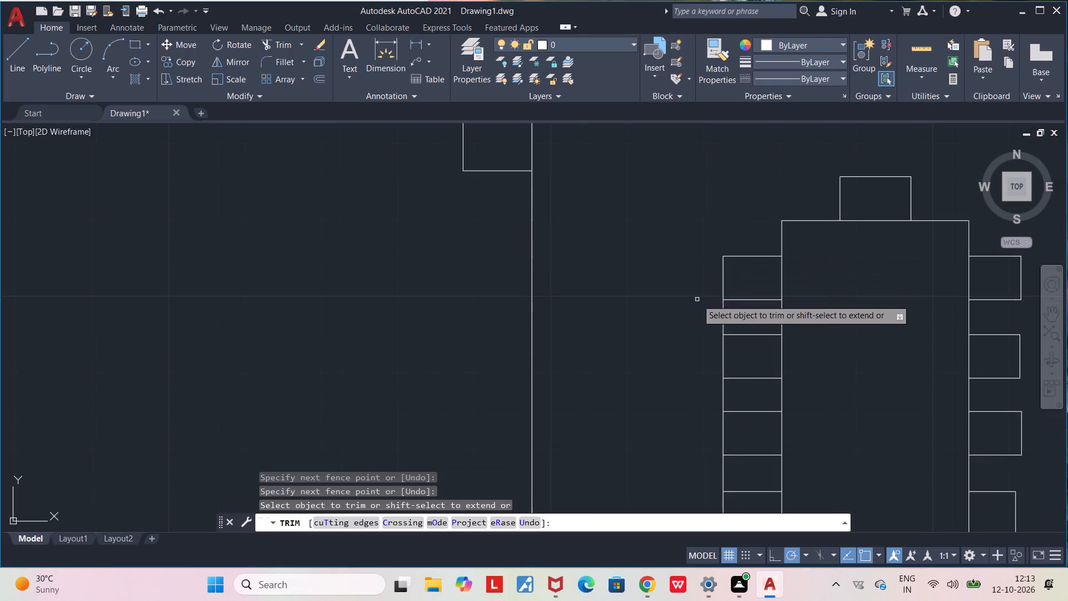
pyautogui.moveTo(721, 324); pyautogui.dragTo(729, 324)
pyautogui.click(724, 410)
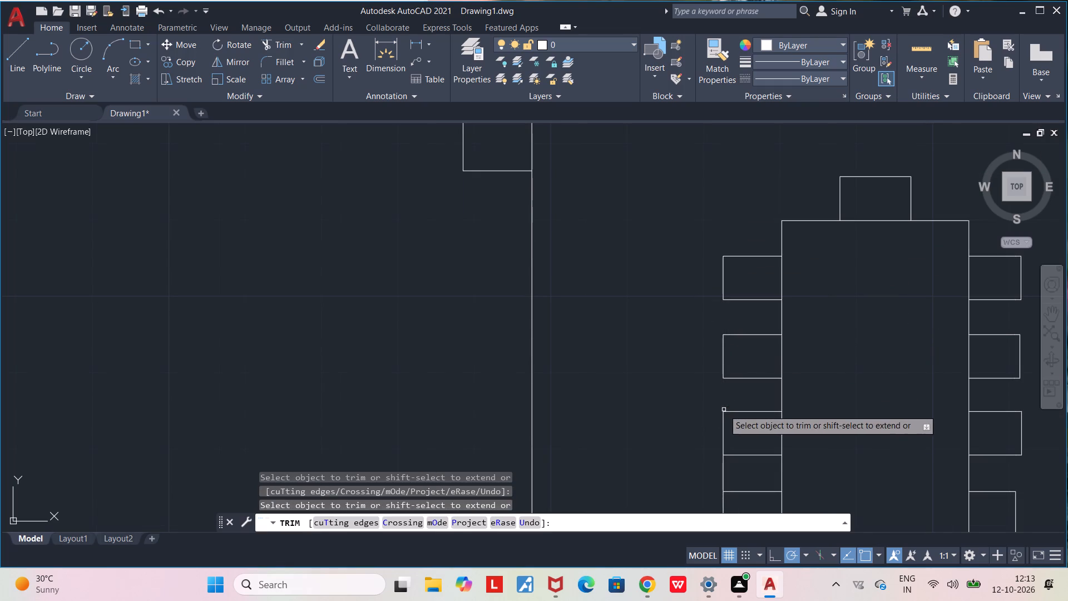
pyautogui.moveTo(710, 412); pyautogui.dragTo(701, 273, button='middle')
pyautogui.moveTo(718, 334); pyautogui.dragTo(709, 336)
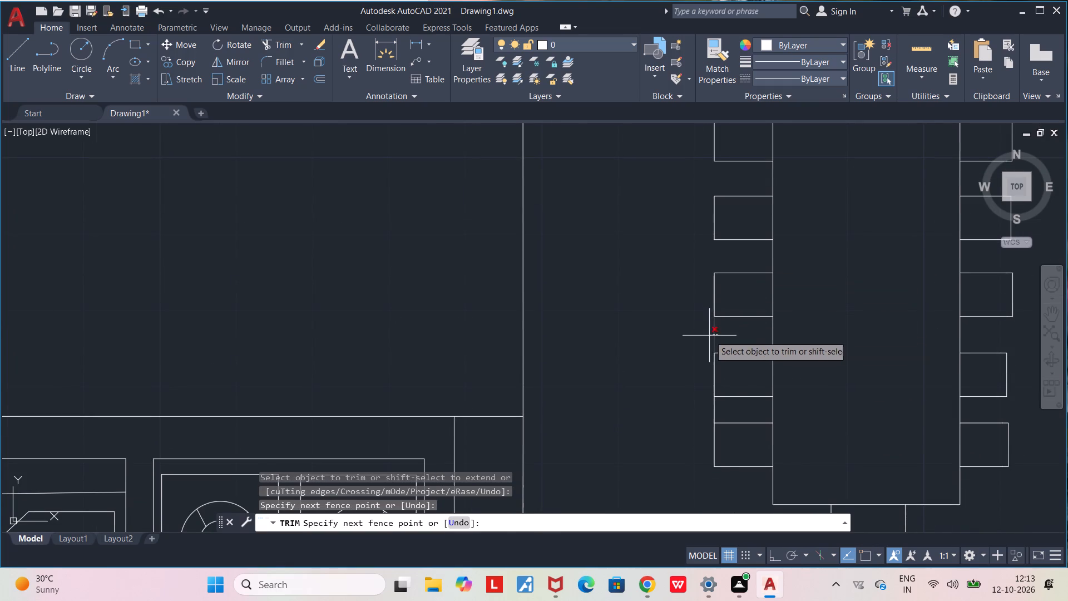
pyautogui.click(670, 347)
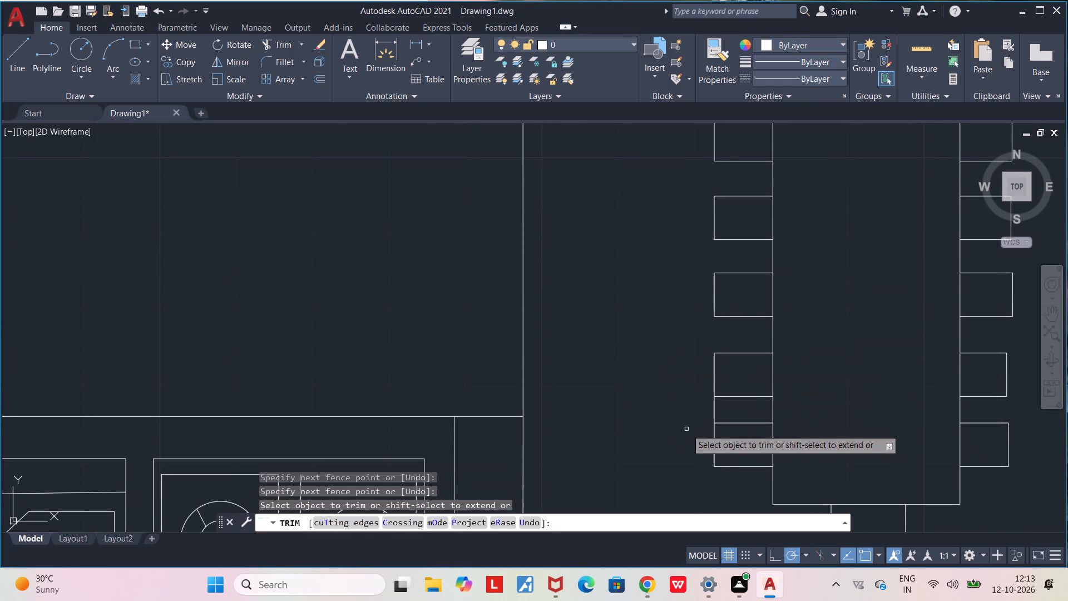
pyautogui.moveTo(720, 411); pyautogui.dragTo(698, 407)
# Examine the dining table with its chairs on both sides and review the whole floor plan.
pyautogui.scroll(-2, 691, 409)
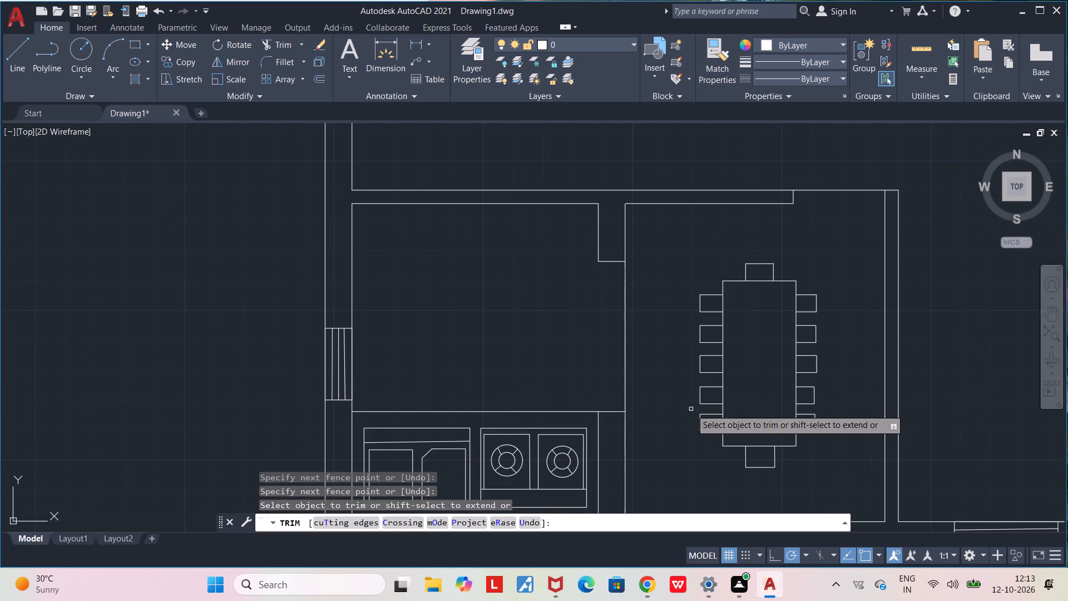
pyautogui.scroll(1, 803, 421)
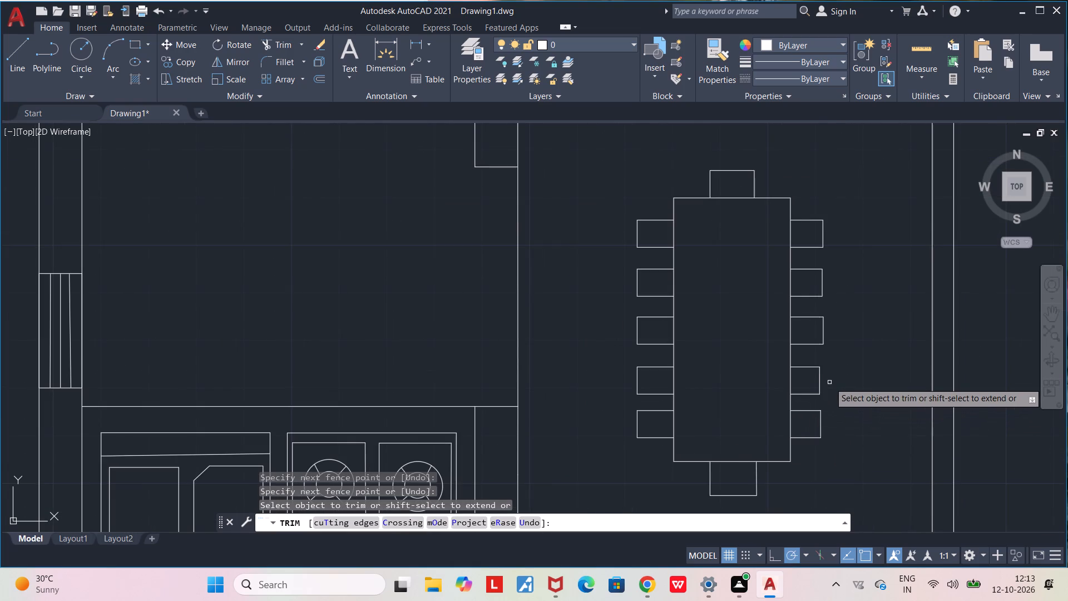
pyautogui.scroll(1, 829, 382)
pyautogui.moveTo(640, 400); pyautogui.dragTo(681, 385, button='middle')
pyautogui.scroll(-2, 681, 385)
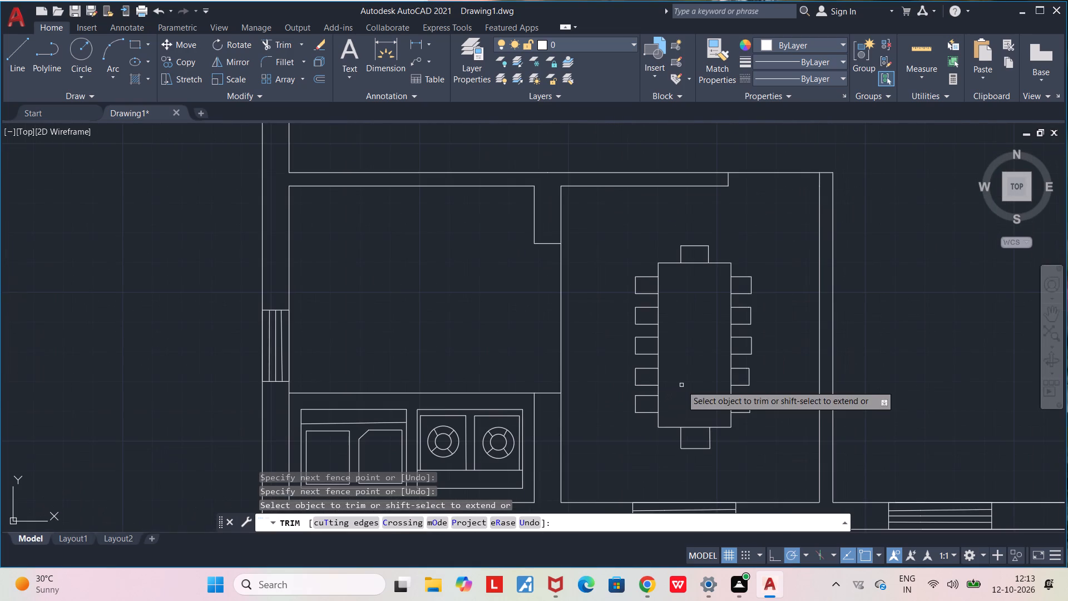
pyautogui.scroll(1, 714, 385)
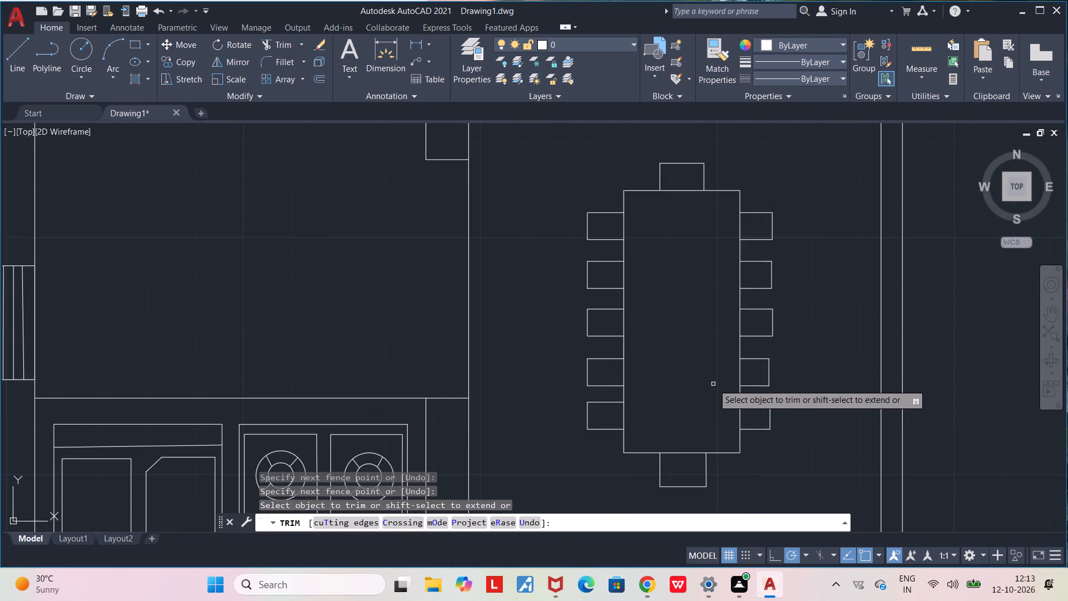
pyautogui.scroll(-2, 709, 383)
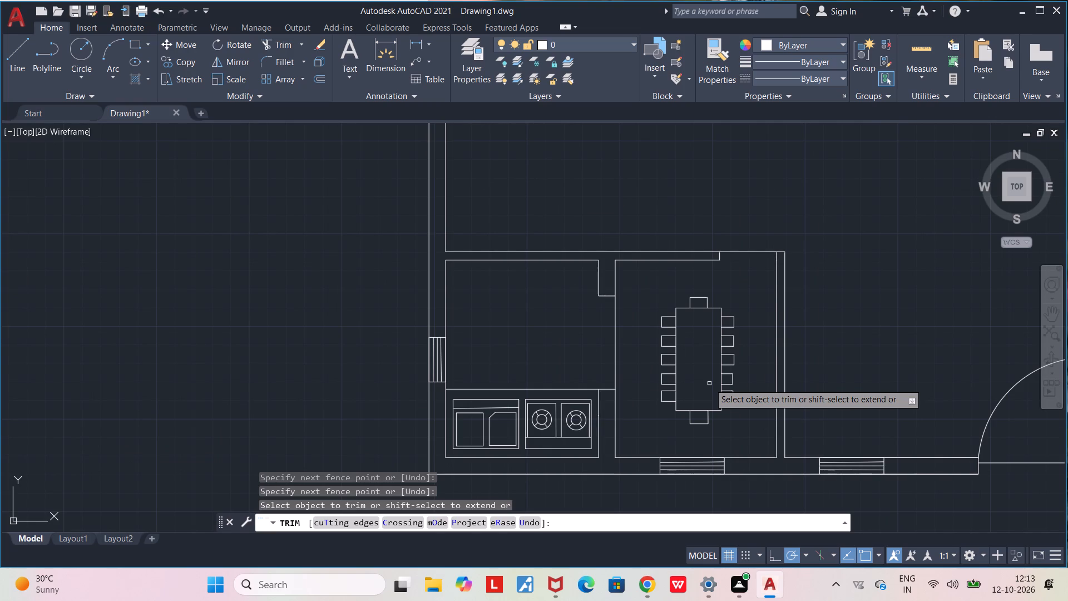
pyautogui.press('Escape')
pyautogui.press('Escape')
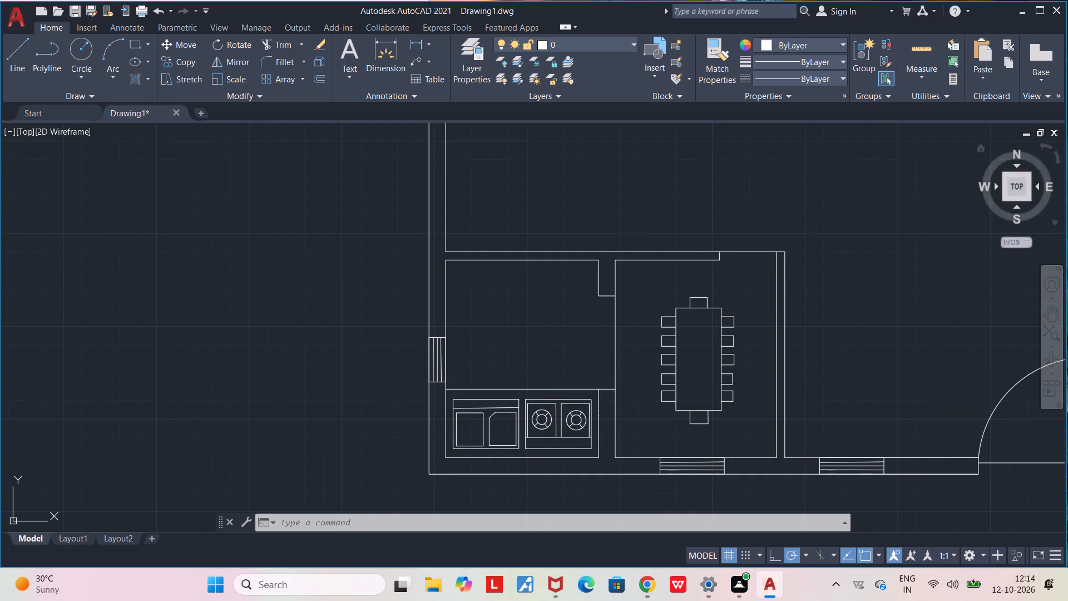
pyautogui.scroll(-3, 553, 358)
pyautogui.moveTo(599, 269); pyautogui.dragTo(454, 326, button='middle')
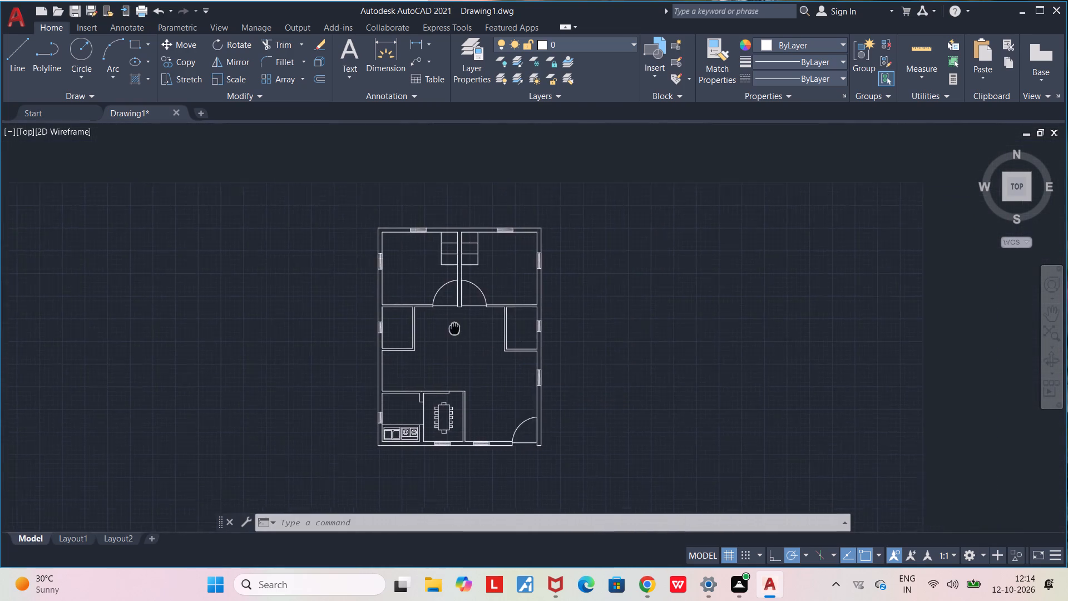
pyautogui.moveTo(454, 326); pyautogui.dragTo(482, 285, button='middle')
pyautogui.scroll(2, 463, 333)
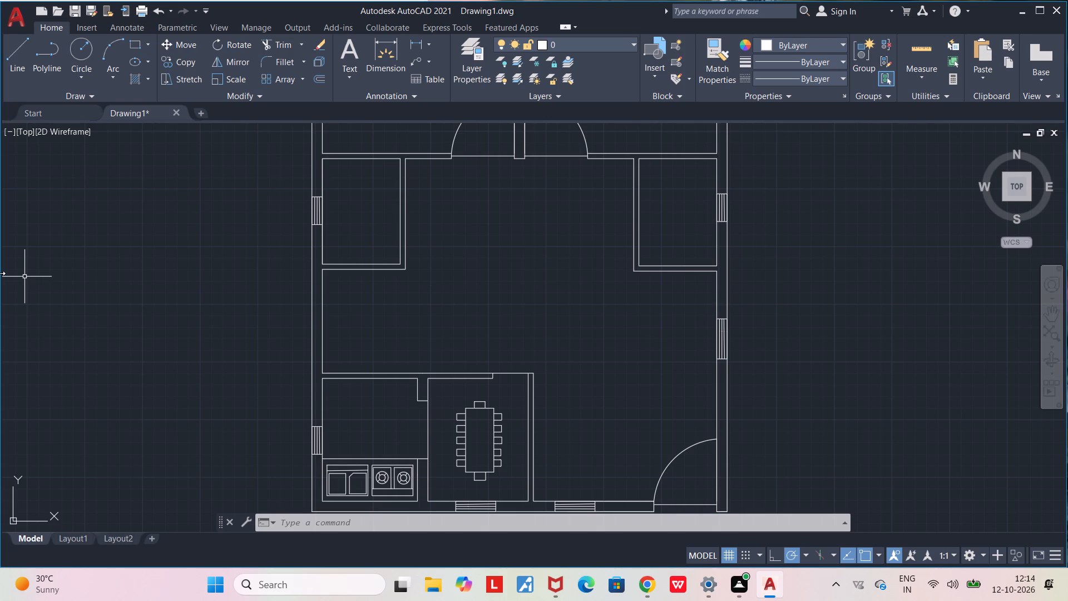
pyautogui.scroll(-2, 310, 254)
pyautogui.moveTo(206, 257); pyautogui.dragTo(230, 262, button='middle')
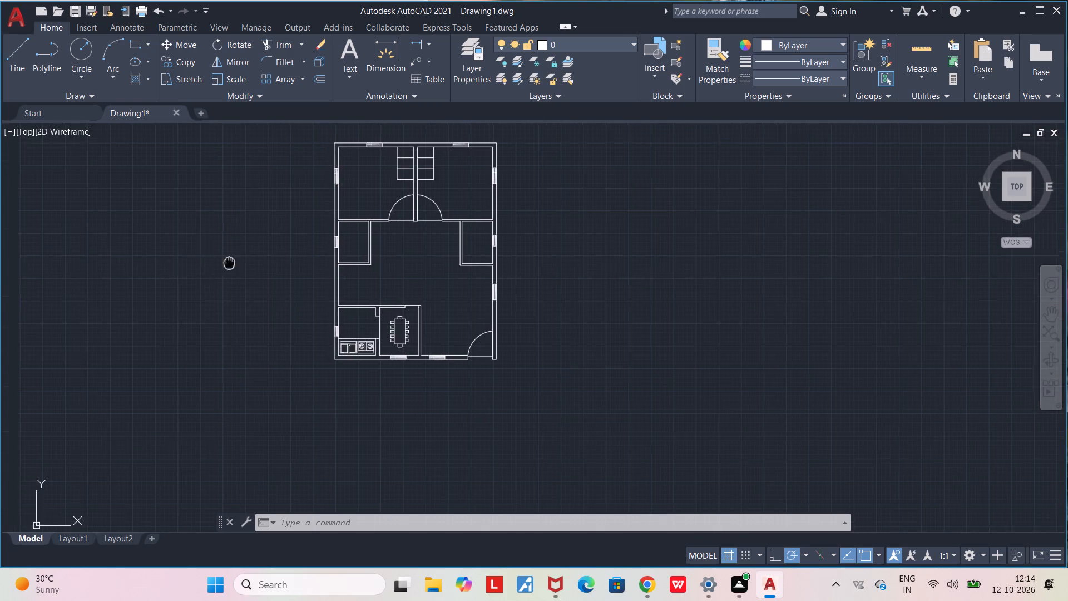
pyautogui.moveTo(230, 262); pyautogui.dragTo(336, 277, button='middle')
# Draw a horizontal line eastward from the inner bottom-right corner of the small room on the plan's west side, past its outer wall.
pyautogui.scroll(5, 481, 267)
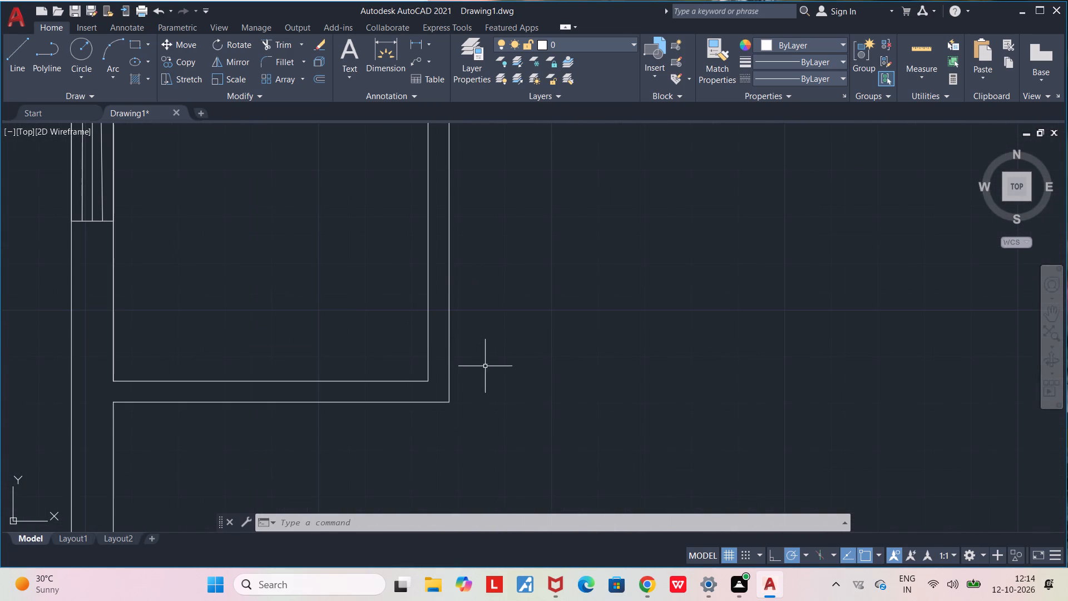
pyautogui.scroll(-1, 525, 399)
pyautogui.moveTo(536, 411); pyautogui.dragTo(522, 399, button='middle')
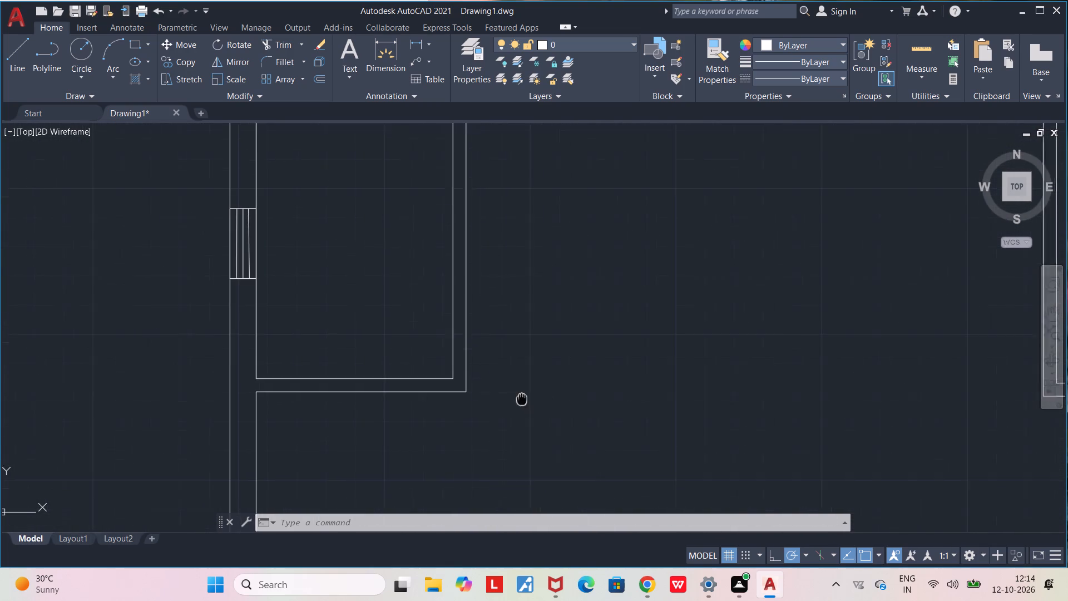
pyautogui.moveTo(522, 399); pyautogui.dragTo(489, 360, button='middle')
pyautogui.press('l')
pyautogui.press('Return')
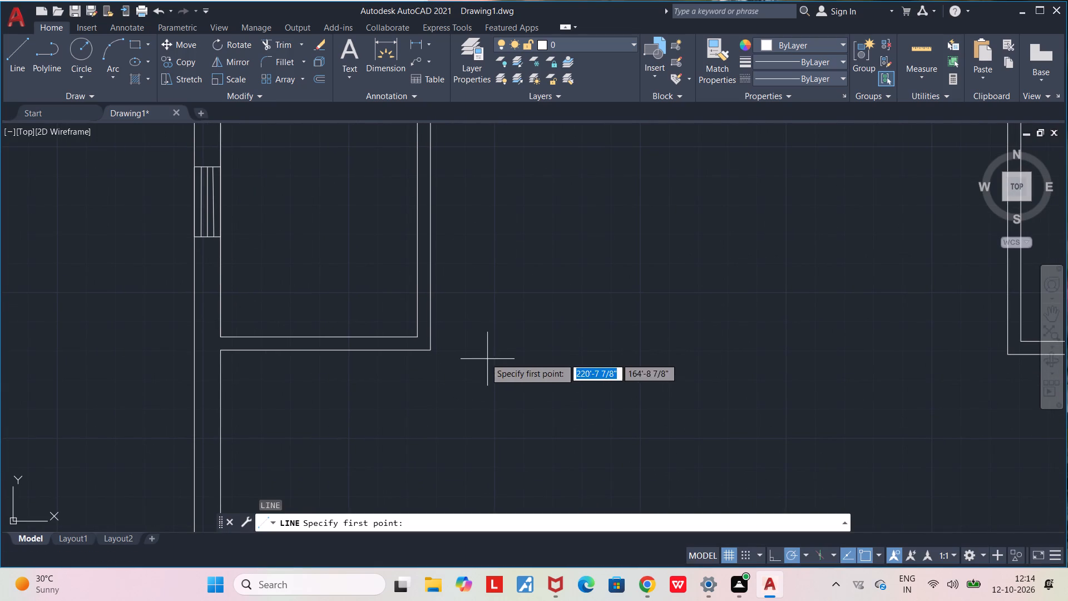
pyautogui.click(419, 336)
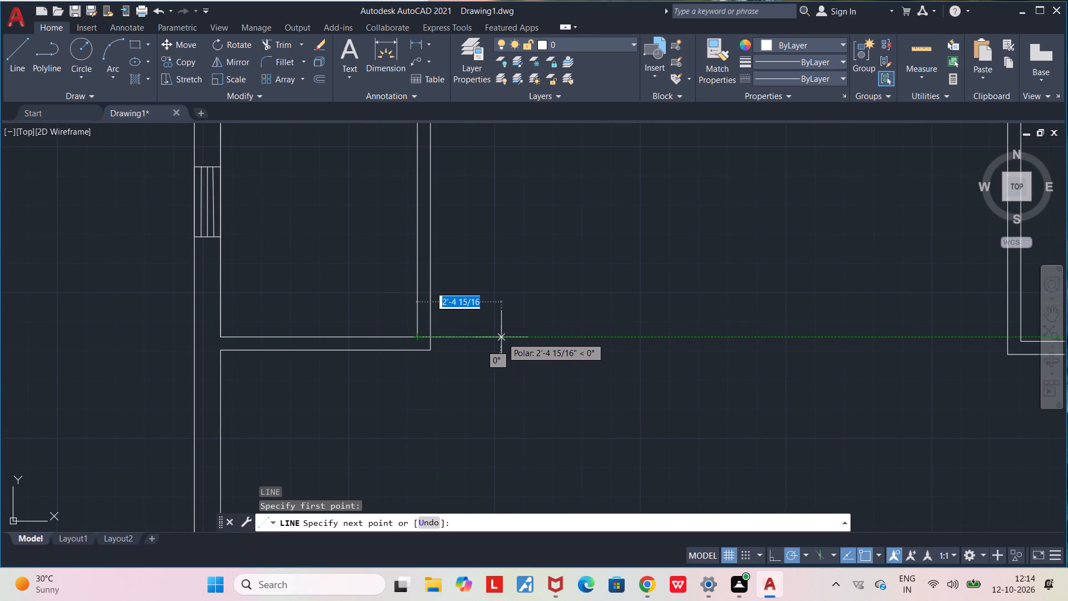
pyautogui.click(495, 337)
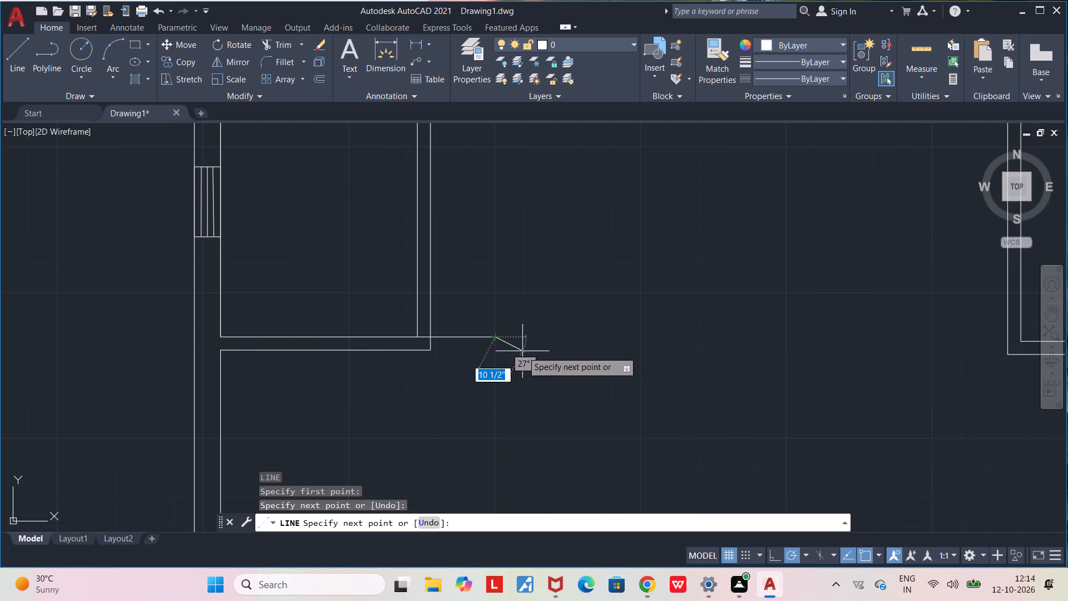
pyautogui.press('Escape')
# Draw a parallel line about 1'-10" eastward from the same room's outer corner and close the wall extension's end with a short vertical line.
pyautogui.press('l')
pyautogui.press('Return')
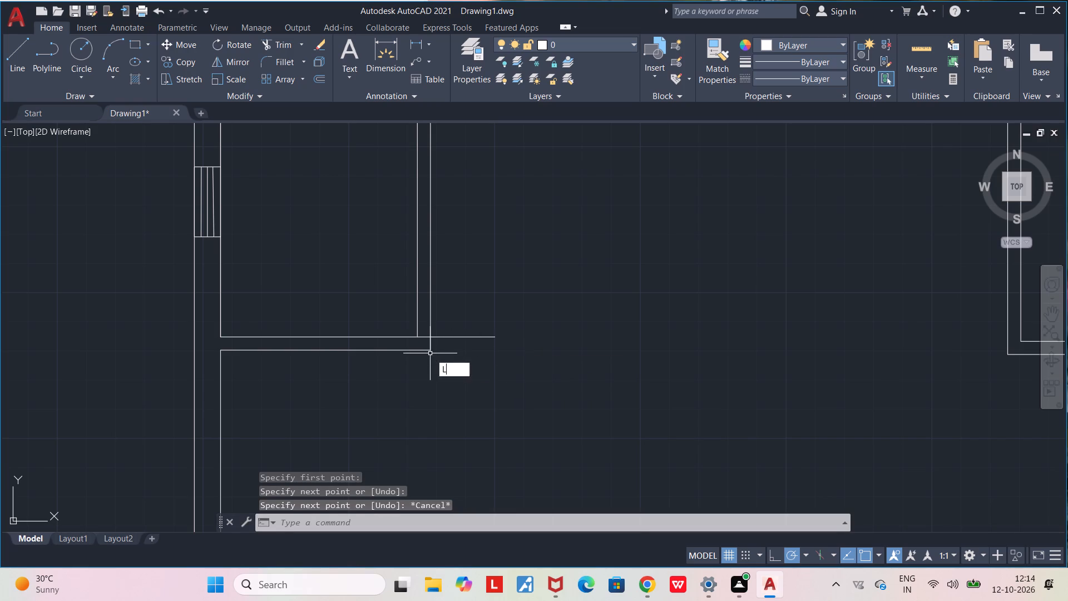
pyautogui.click(429, 350)
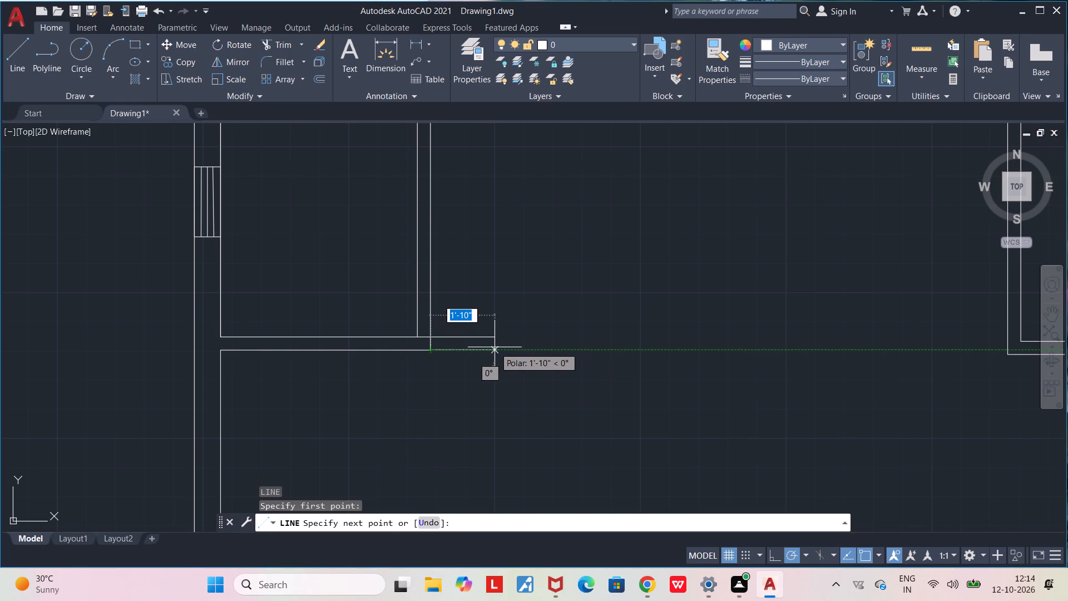
pyautogui.click(495, 347)
pyautogui.click(496, 337)
pyautogui.press('Escape')
pyautogui.press('Escape')
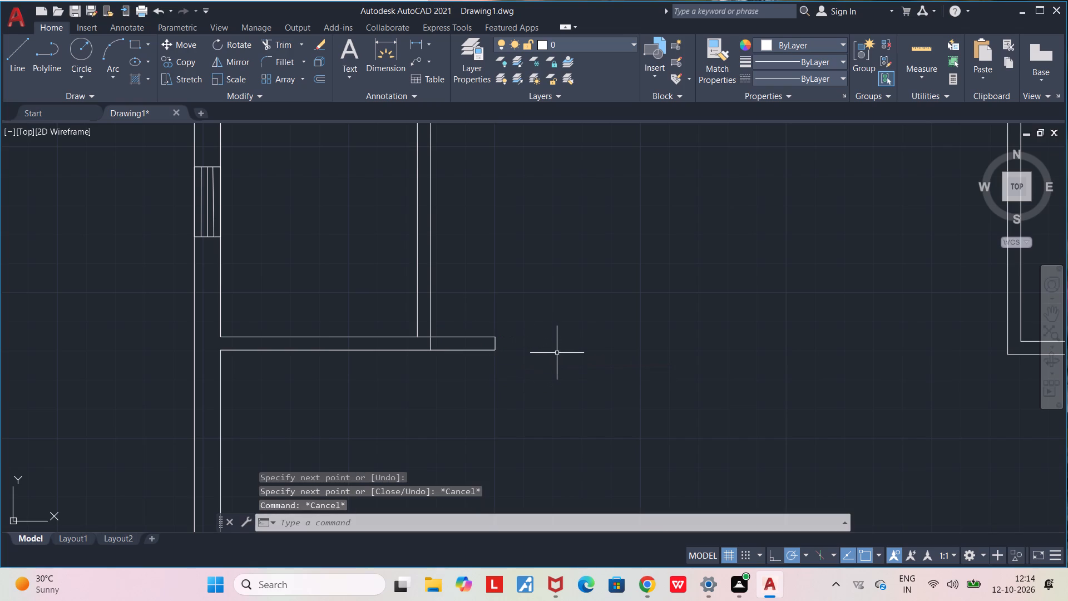
# Trim the two line segments crossing the junction where the small west room's wall meets the new wall extension.
pyautogui.scroll(3, 424, 354)
pyautogui.write('TR')
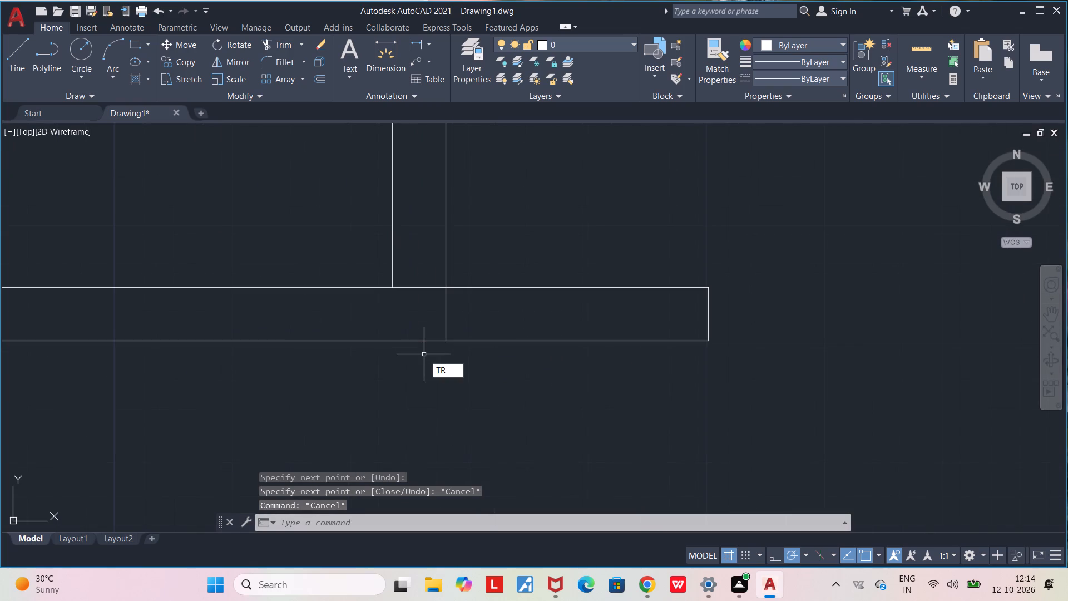
pyautogui.press('Return')
pyautogui.click(419, 286)
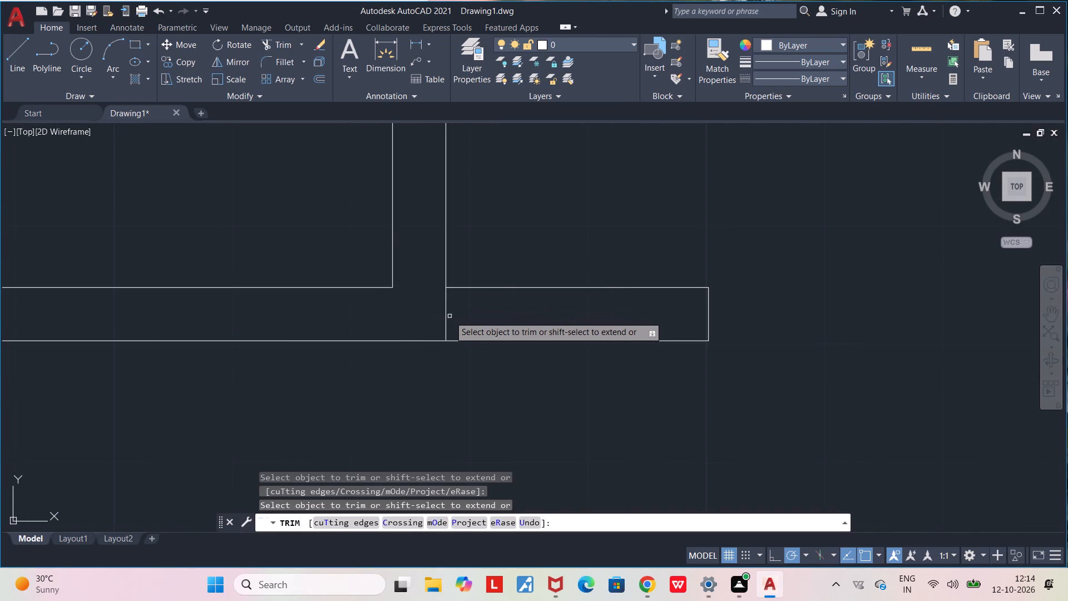
pyautogui.click(443, 314)
pyautogui.moveTo(444, 314); pyautogui.dragTo(449, 314)
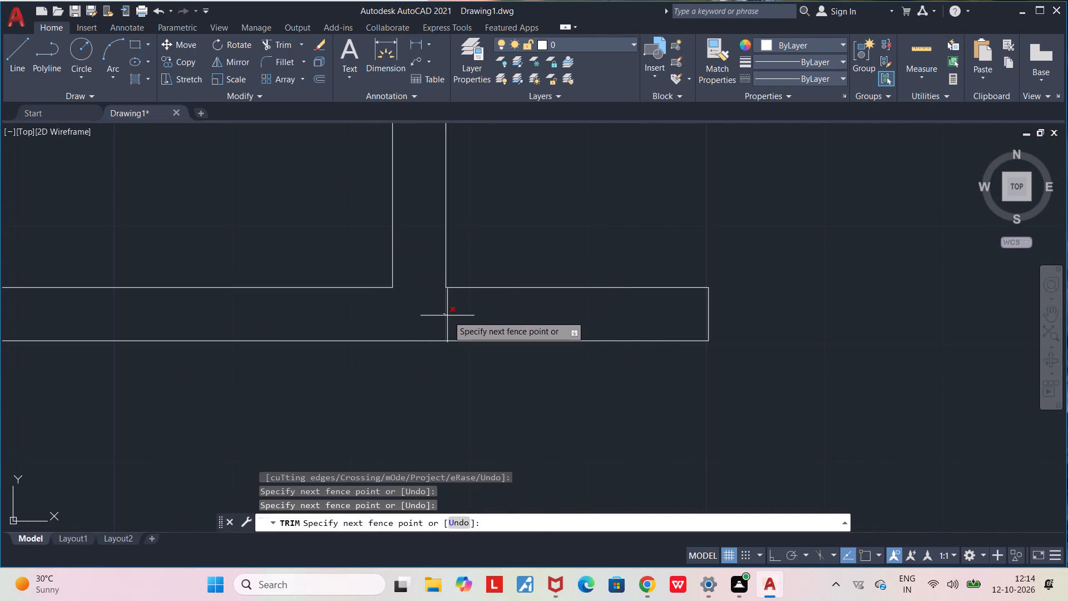
pyautogui.moveTo(447, 316); pyautogui.dragTo(439, 316)
# Draw a vertical line about 7'-6" from the wall extension's lower end corner south to the kitchen's upper wall.
pyautogui.scroll(-2, 436, 316)
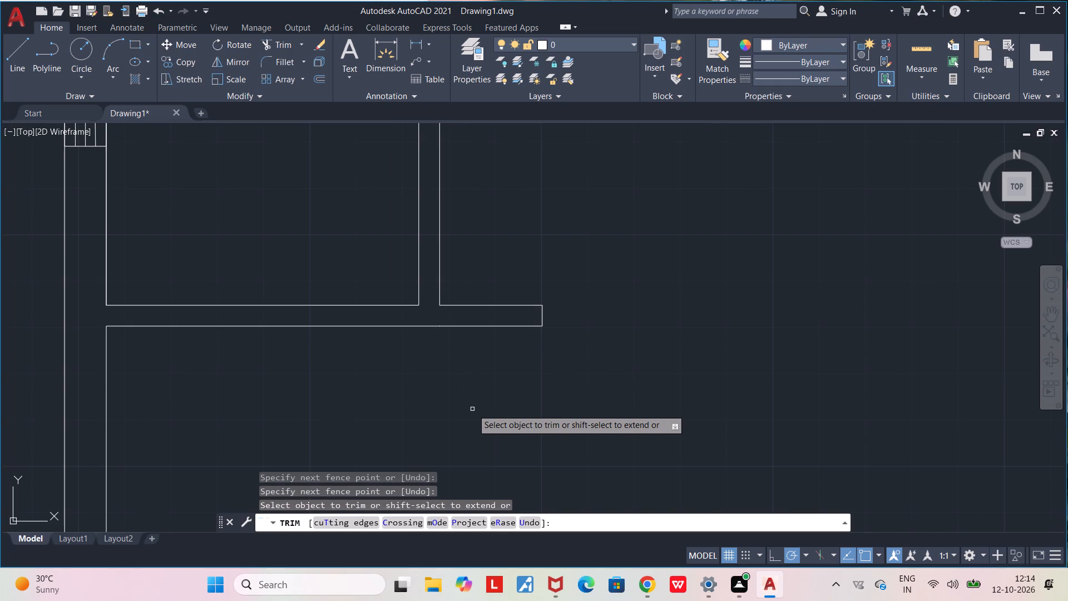
pyautogui.scroll(-4, 503, 399)
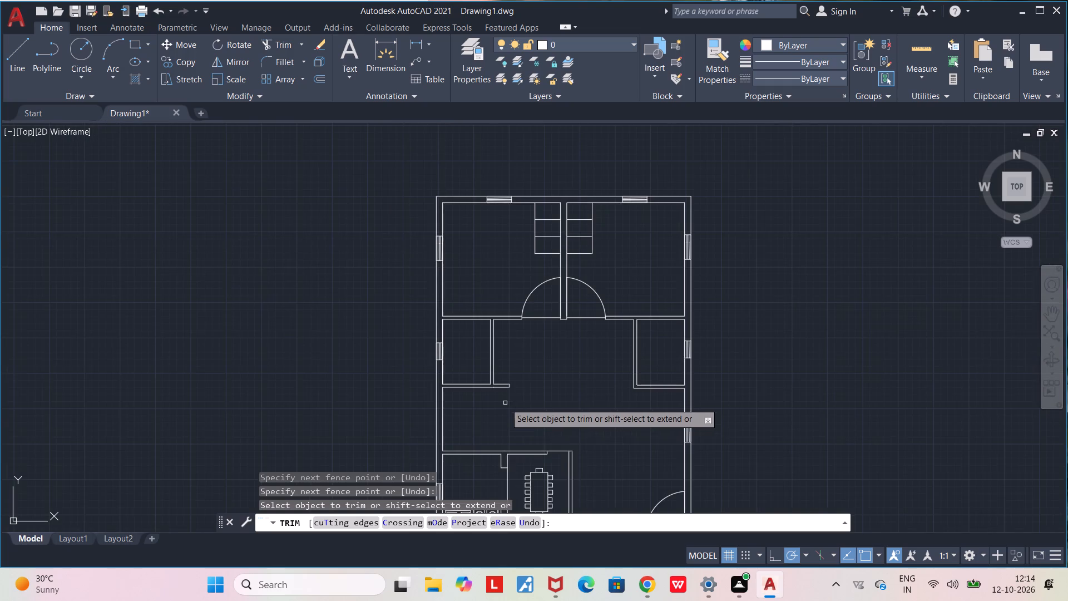
pyautogui.moveTo(517, 413); pyautogui.dragTo(551, 346, button='middle')
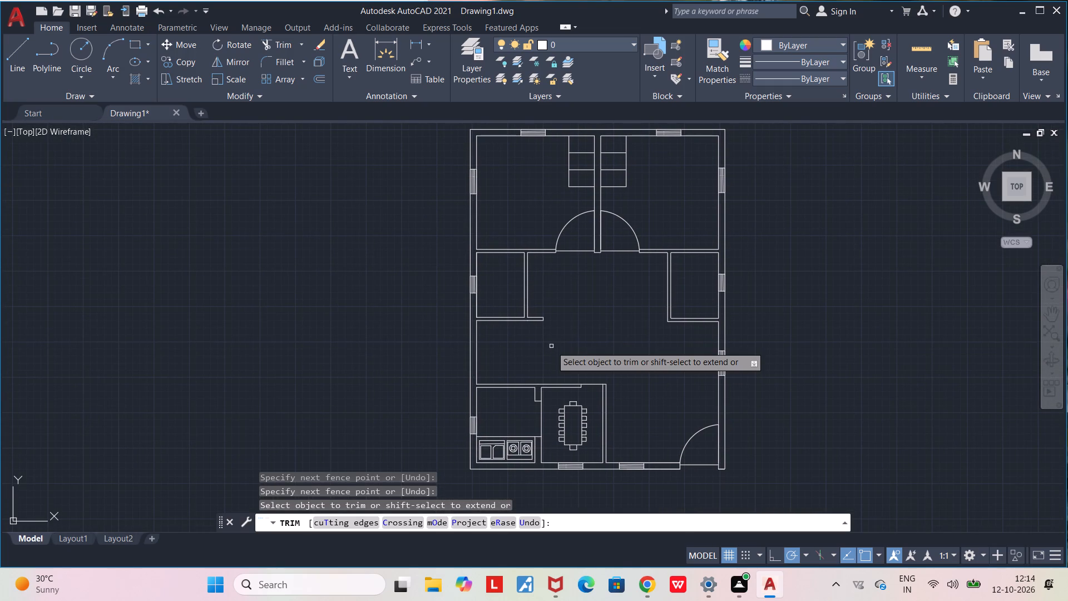
pyautogui.scroll(2, 540, 333)
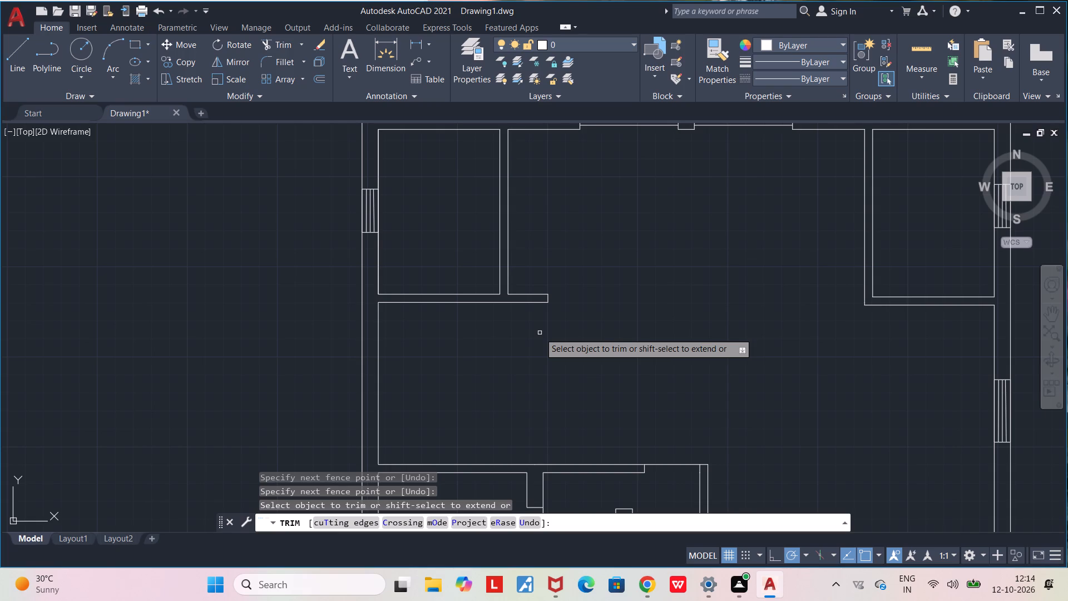
pyautogui.press('l')
pyautogui.press('Return')
pyautogui.press('Escape')
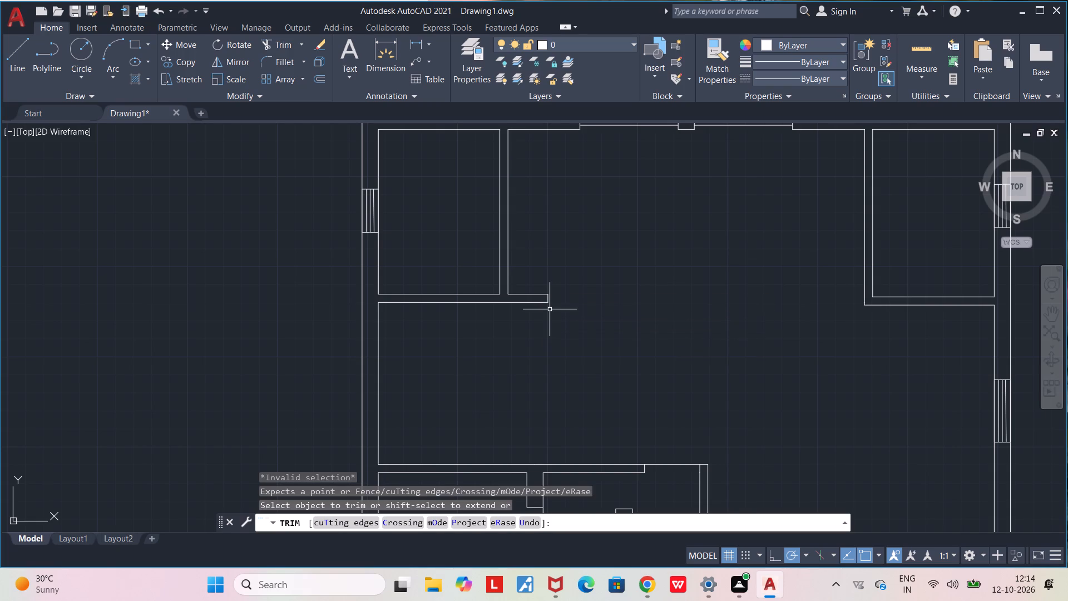
pyautogui.press('l')
pyautogui.press('Return')
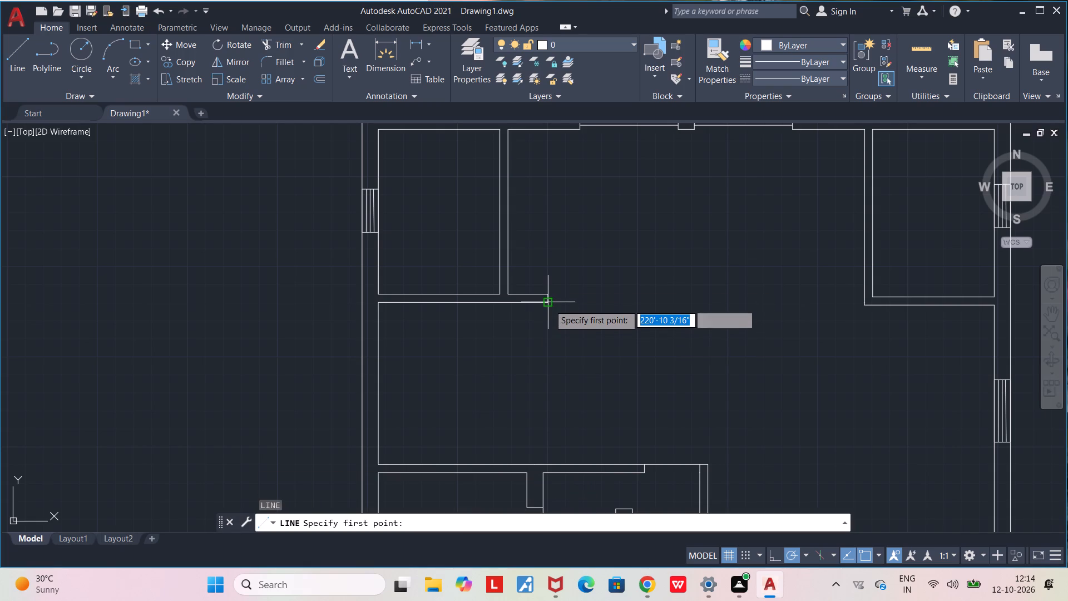
pyautogui.click(548, 304)
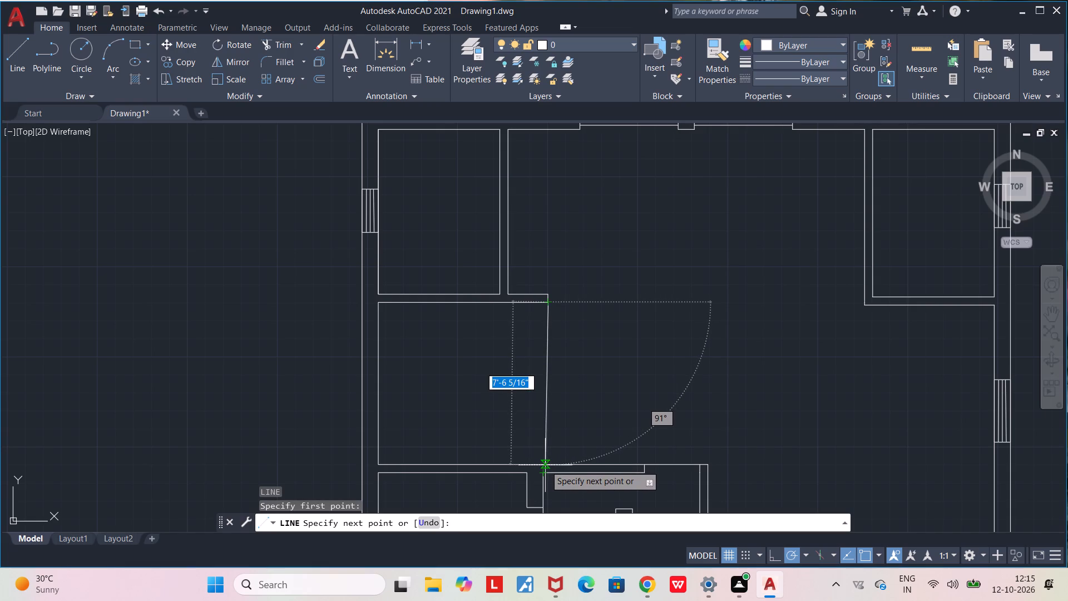
pyautogui.scroll(2, 546, 466)
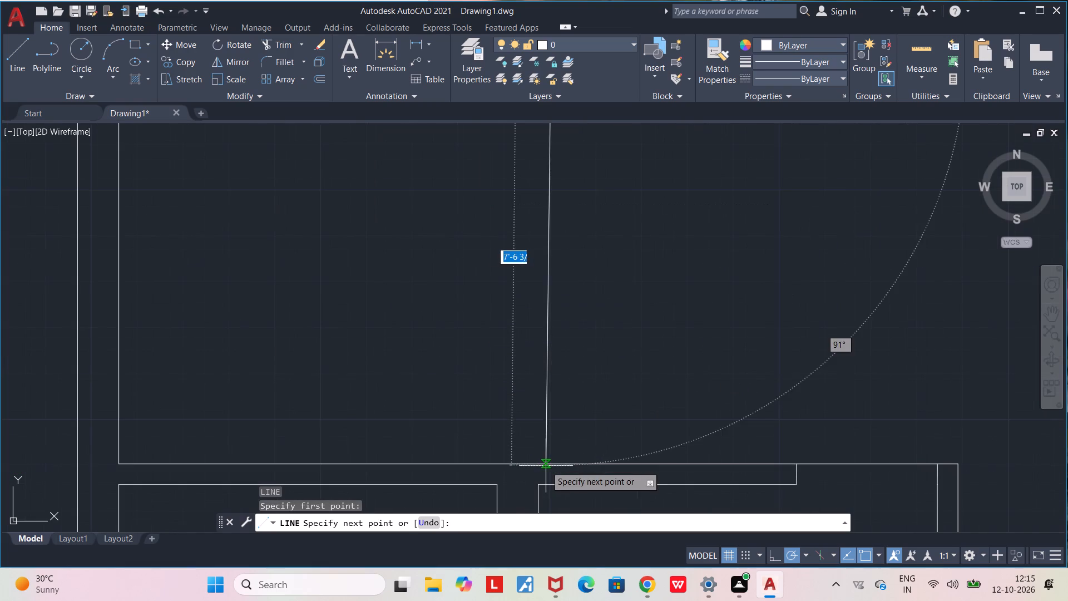
pyautogui.click(551, 464)
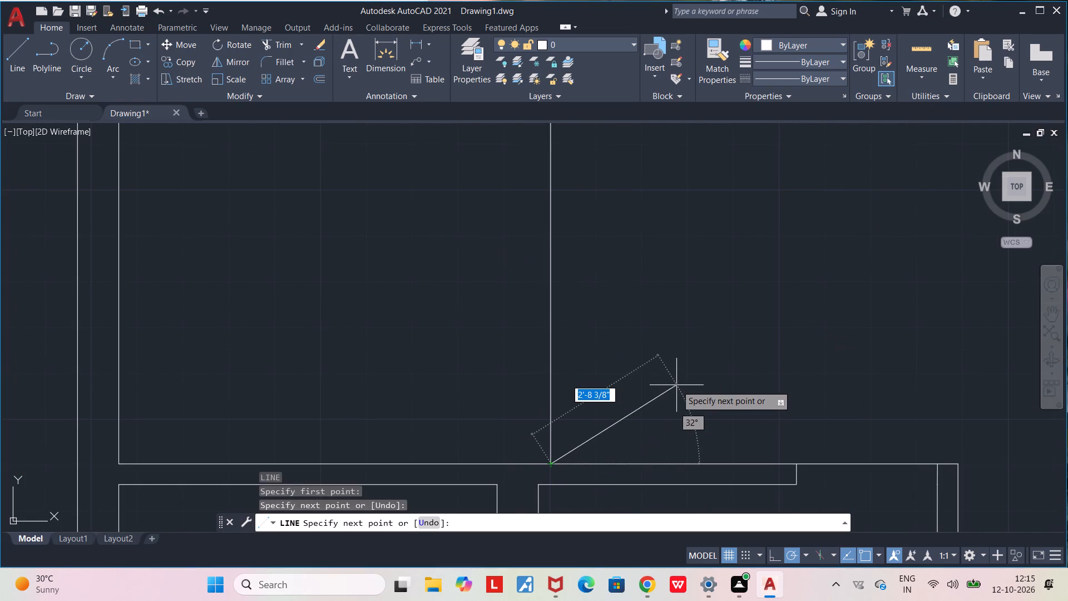
pyautogui.press('Escape')
# Draw a line about 4'-11" west from the new vertical line's midpoint, continuing about 3'-9" north to the wall above.
pyautogui.scroll(-3, 669, 383)
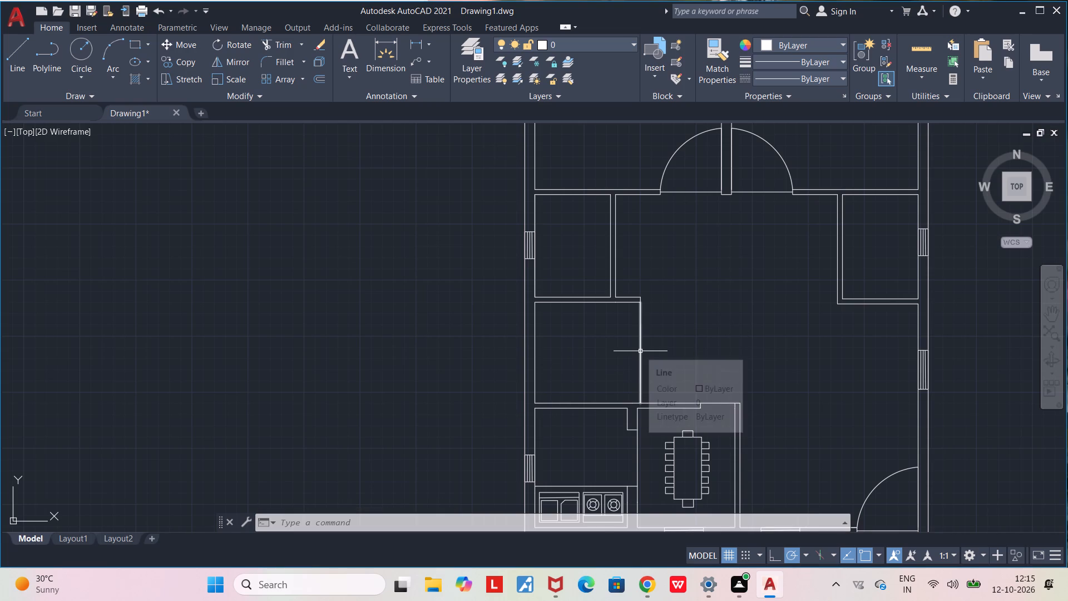
pyautogui.press('l')
pyautogui.press('Return')
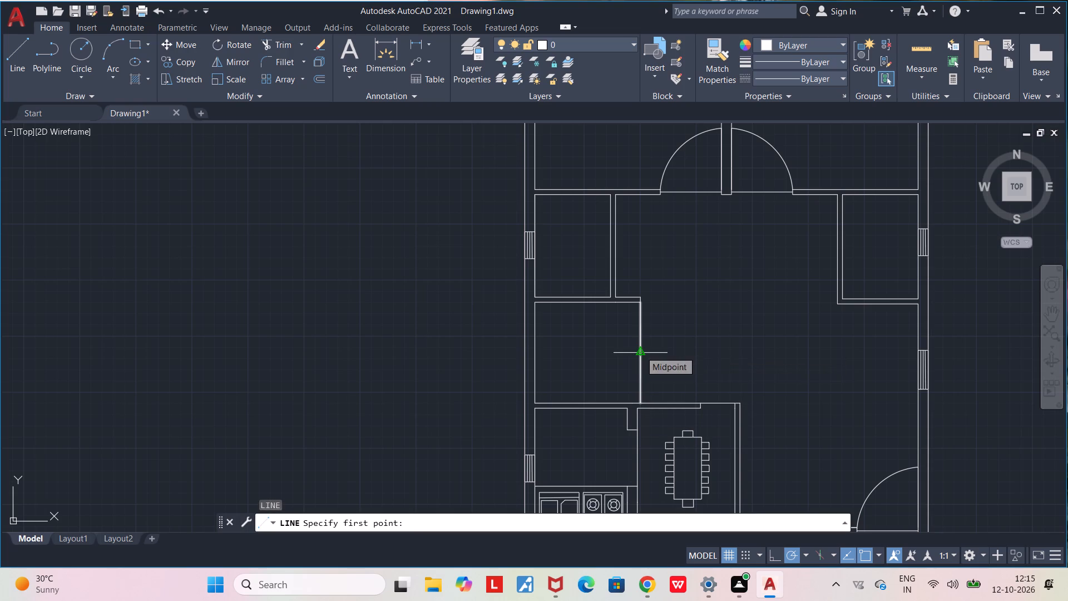
pyautogui.click(640, 351)
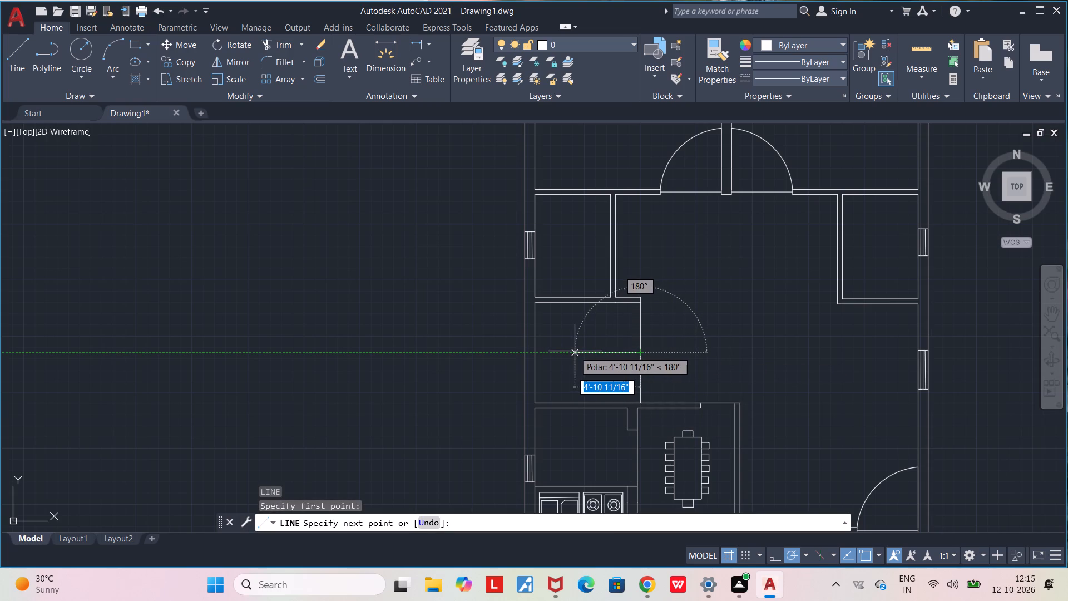
pyautogui.click(575, 351)
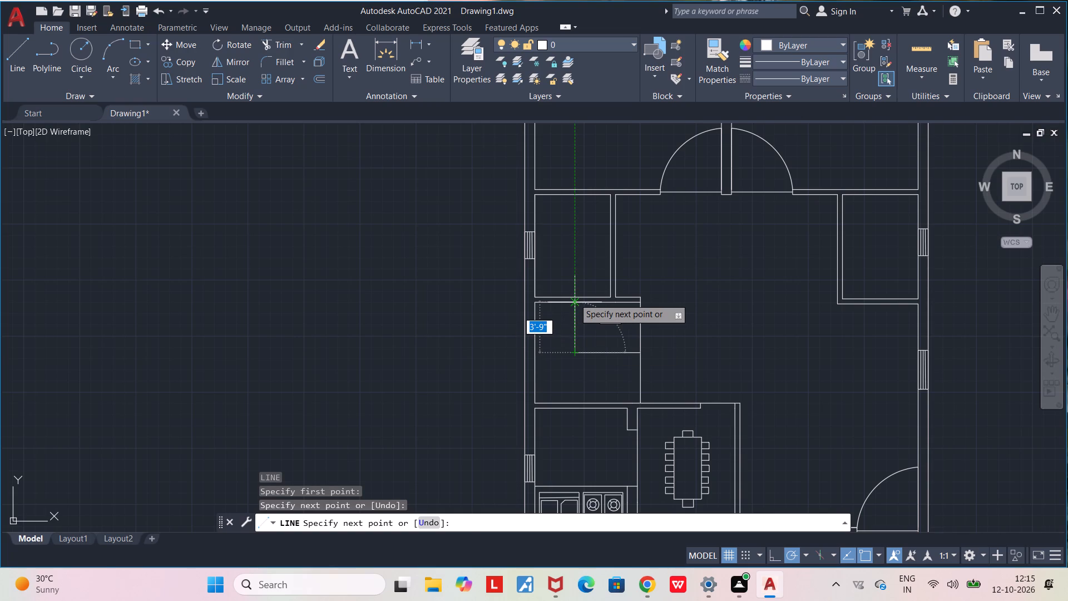
pyautogui.click(574, 298)
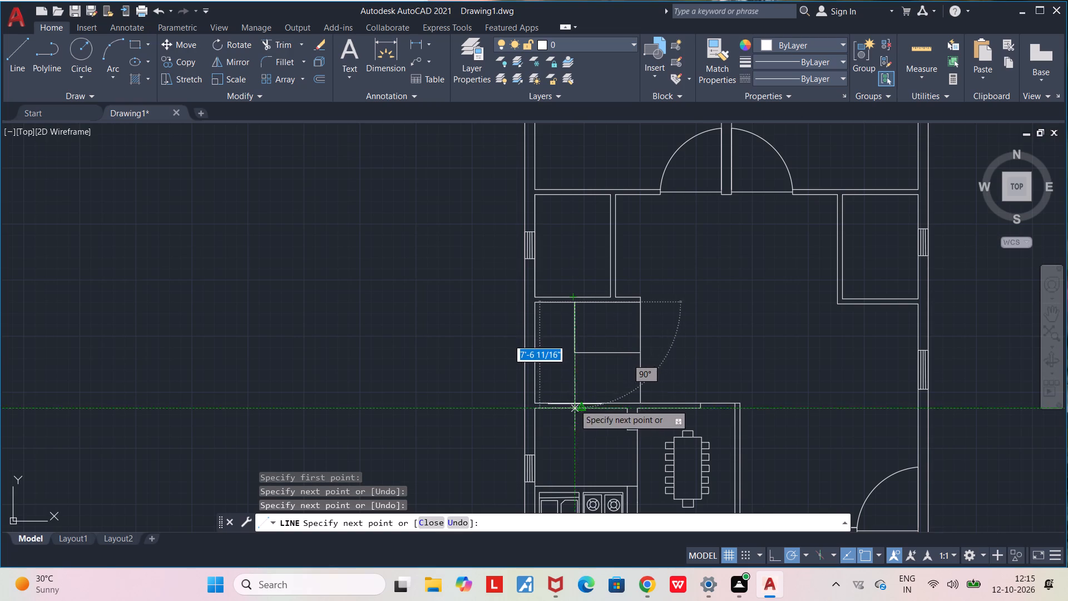
pyautogui.press('Escape')
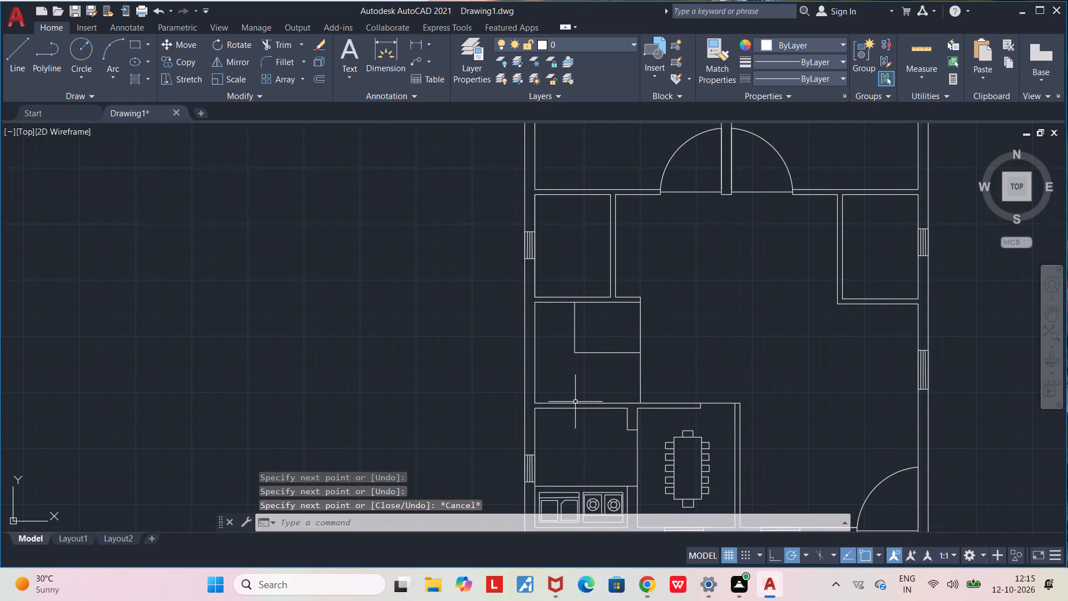
# Draw a vertical line from the west end of the horizontal midline south to the kitchen's upper wall.
pyautogui.press('l')
pyautogui.press('Return')
pyautogui.click(576, 356)
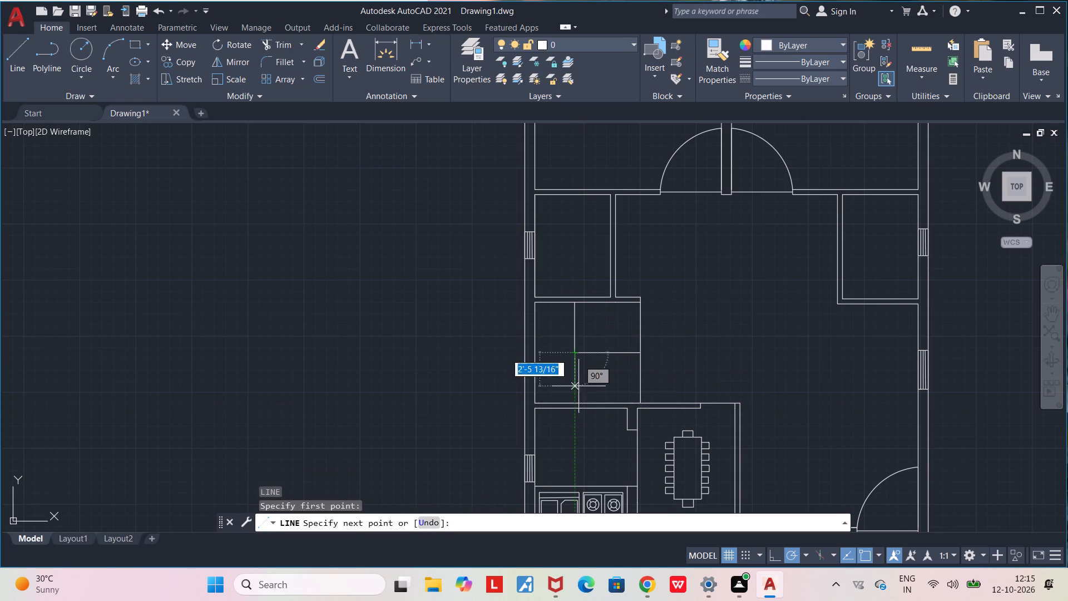
pyautogui.click(578, 401)
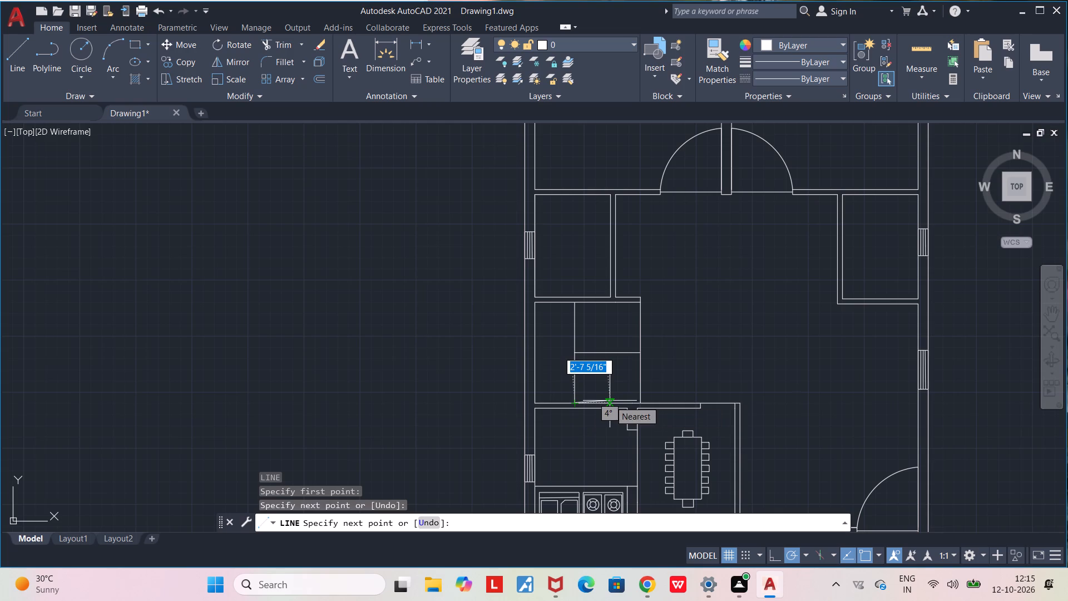
pyautogui.press('Escape')
pyautogui.press('Escape')
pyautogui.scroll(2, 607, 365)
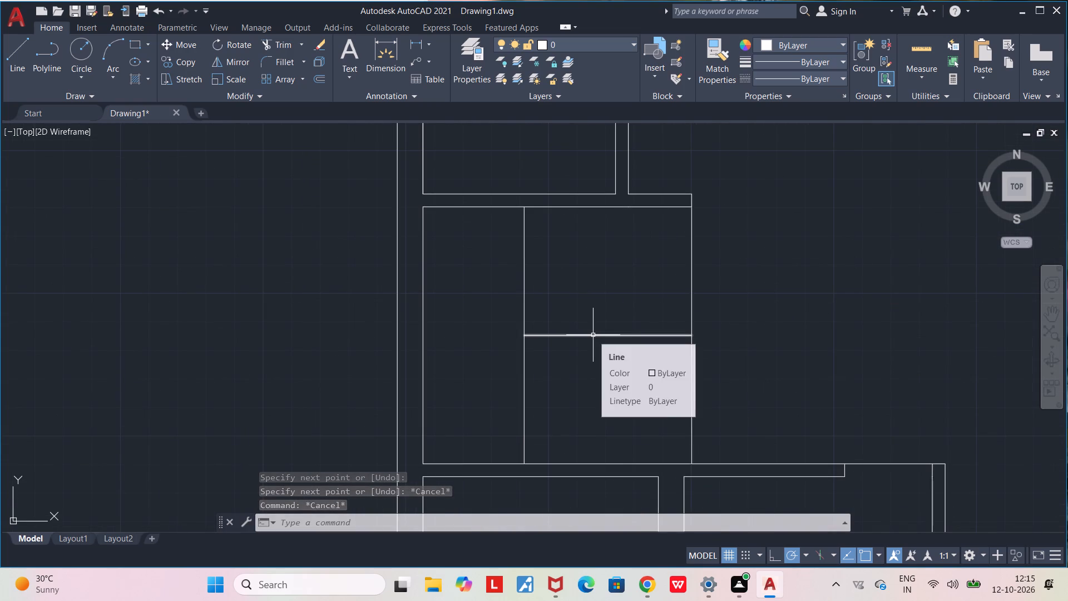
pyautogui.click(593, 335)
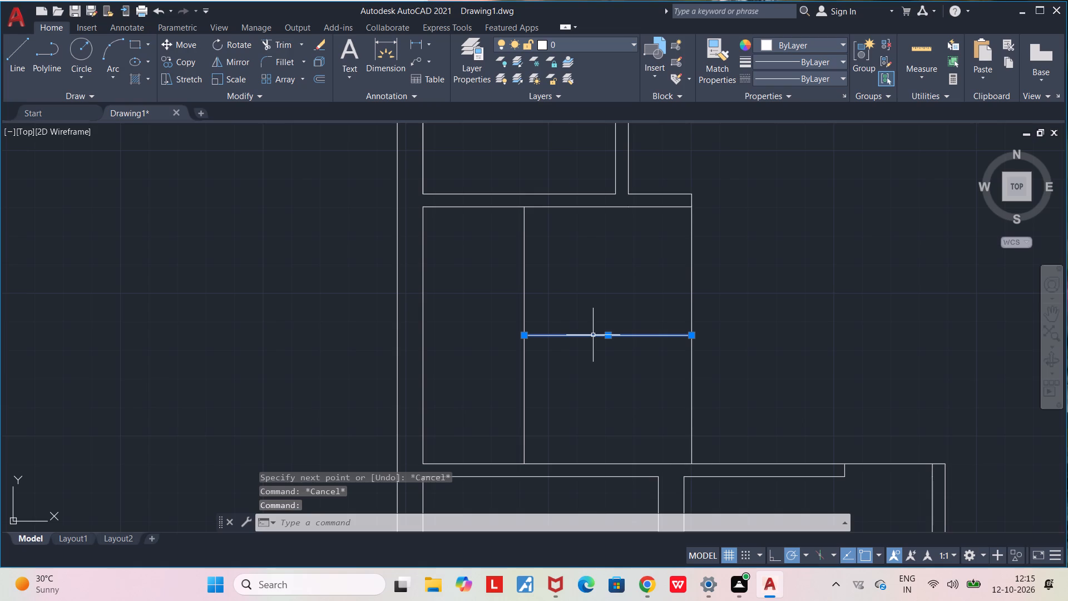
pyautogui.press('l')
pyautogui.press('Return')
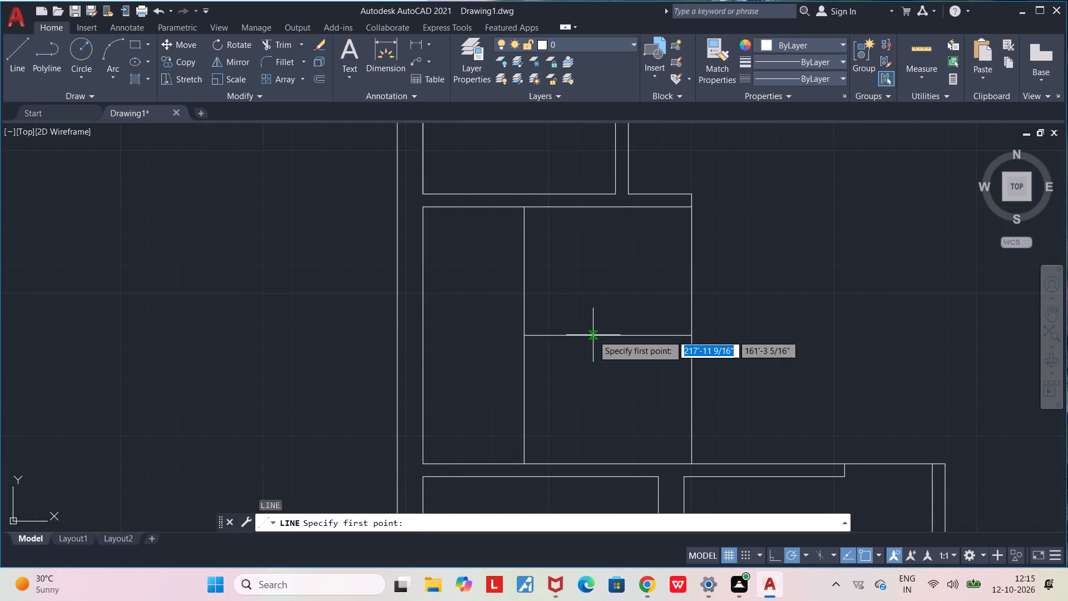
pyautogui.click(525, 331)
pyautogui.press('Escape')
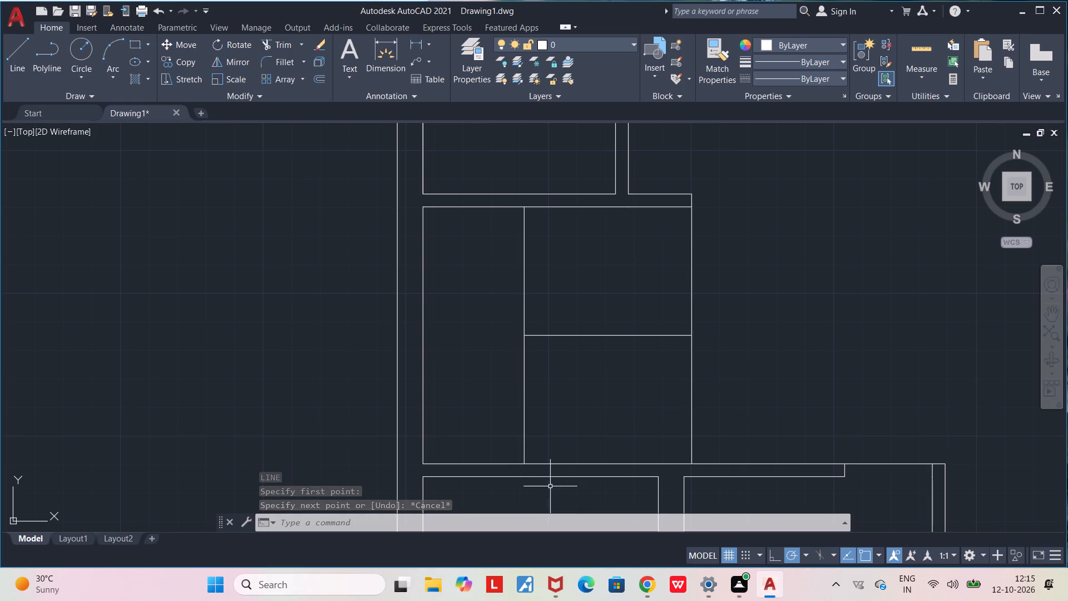
# Draw three vertical tread lines between the north and south walls, about 8 to 10 inches apart, east of the landing line.
pyautogui.press('l')
pyautogui.press('Return')
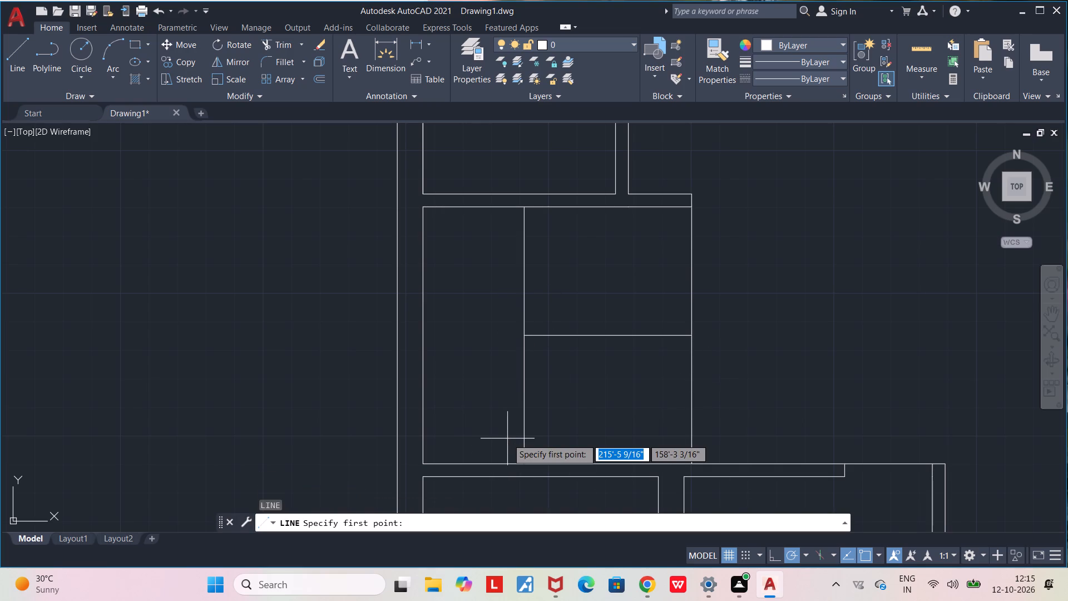
pyautogui.click(543, 465)
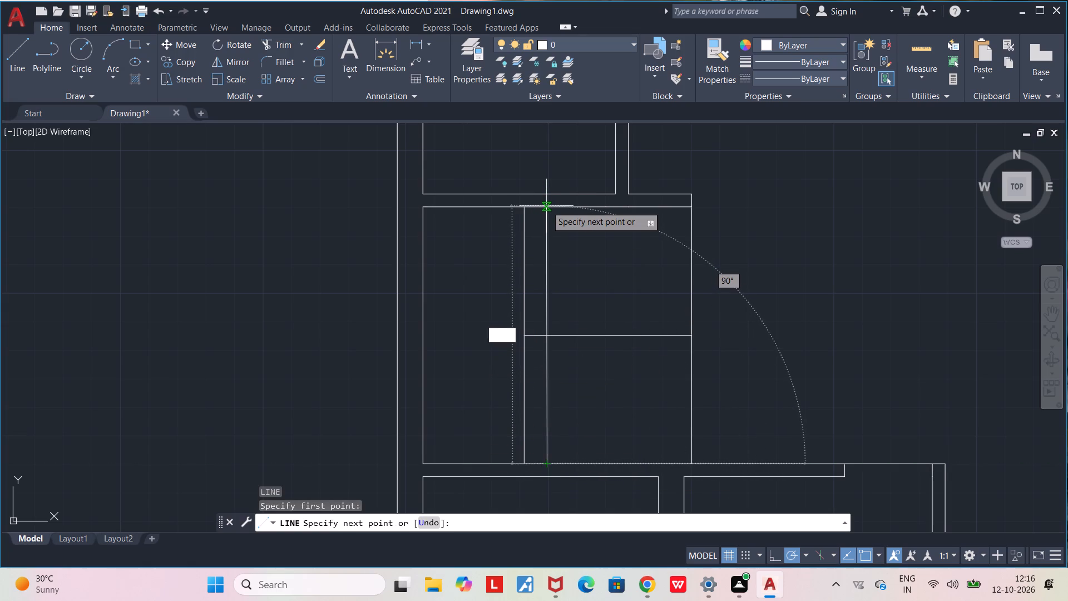
pyautogui.click(547, 206)
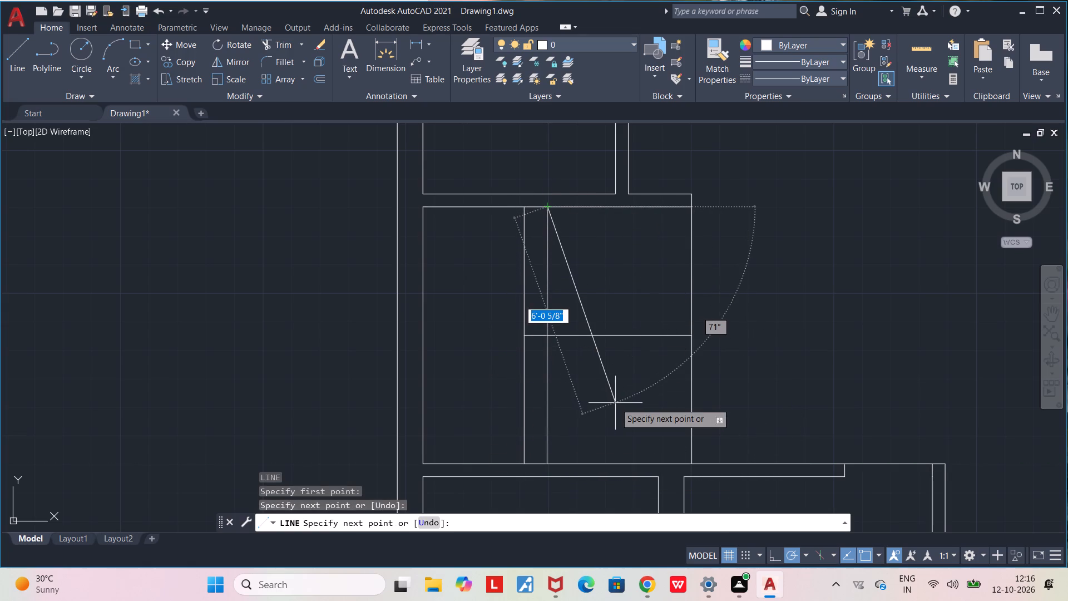
pyautogui.press('Escape')
pyautogui.press('l')
pyautogui.press('Return')
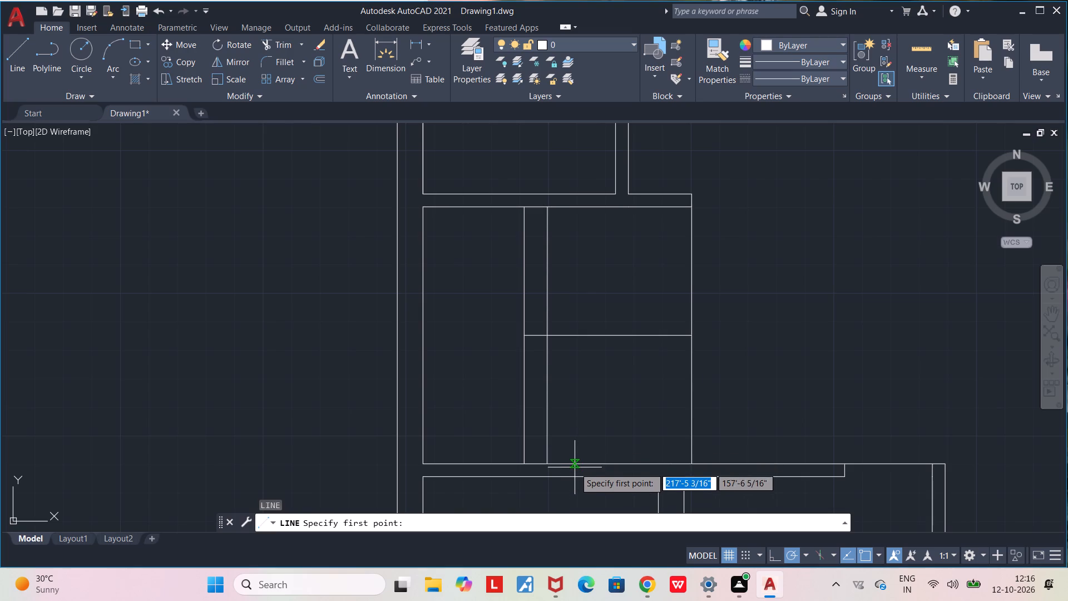
pyautogui.click(576, 463)
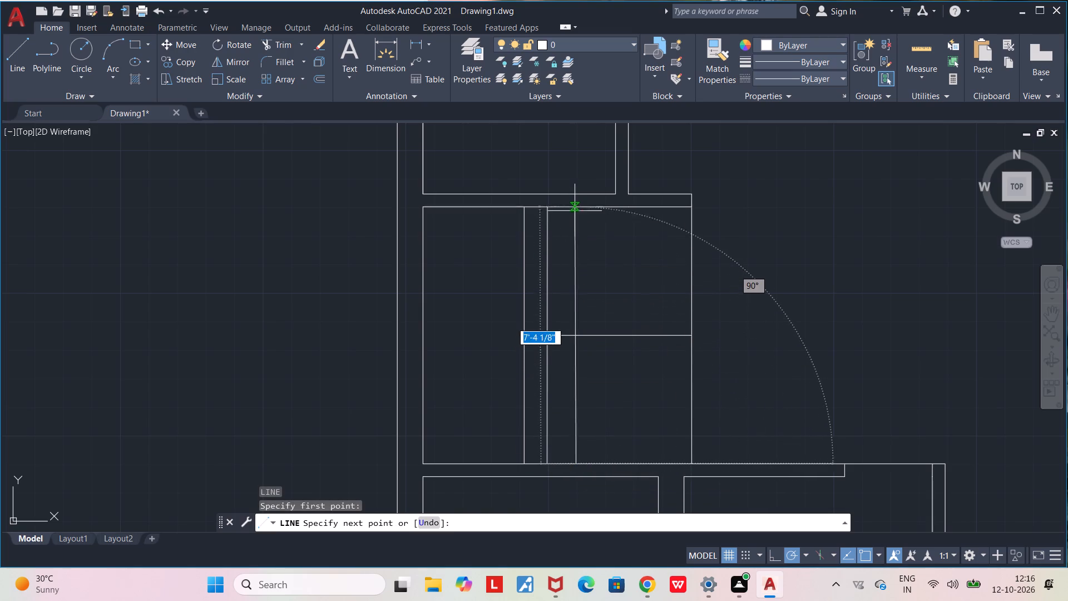
pyautogui.click(575, 208)
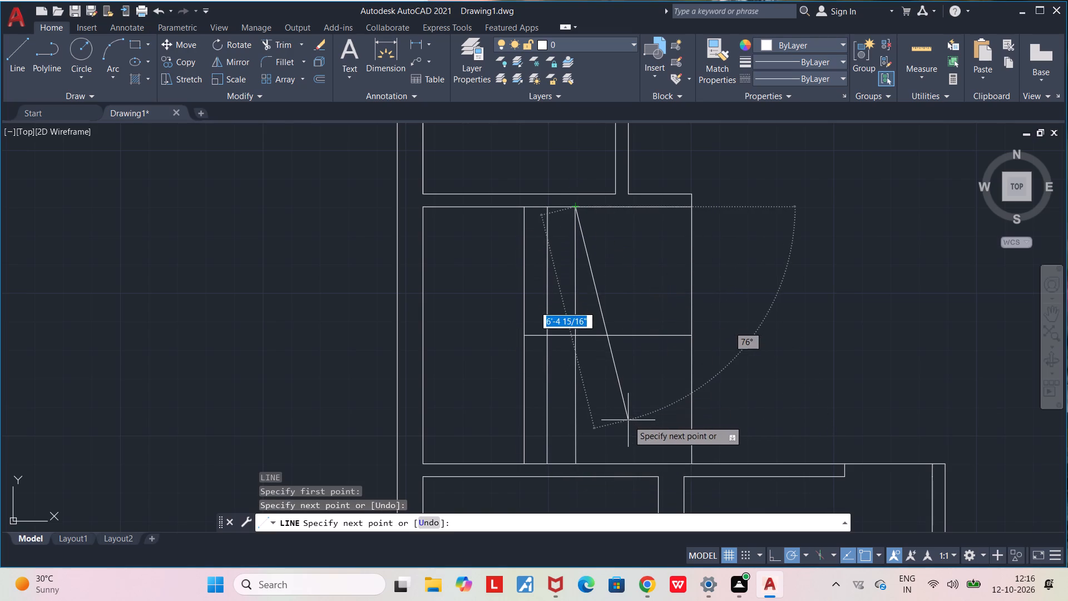
pyautogui.press('Escape')
pyautogui.press('l')
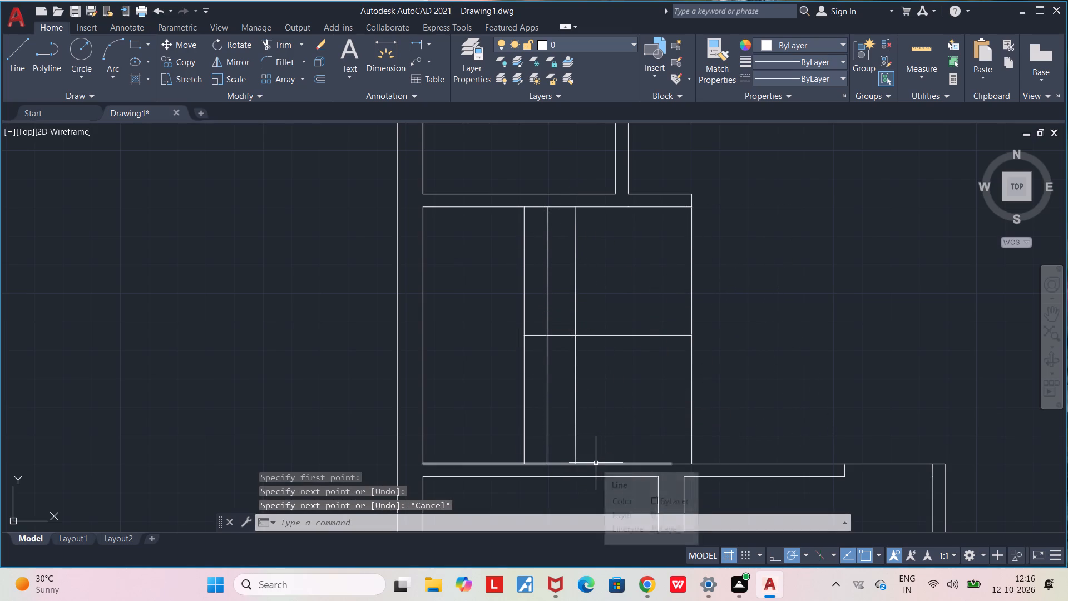
pyautogui.press('Return')
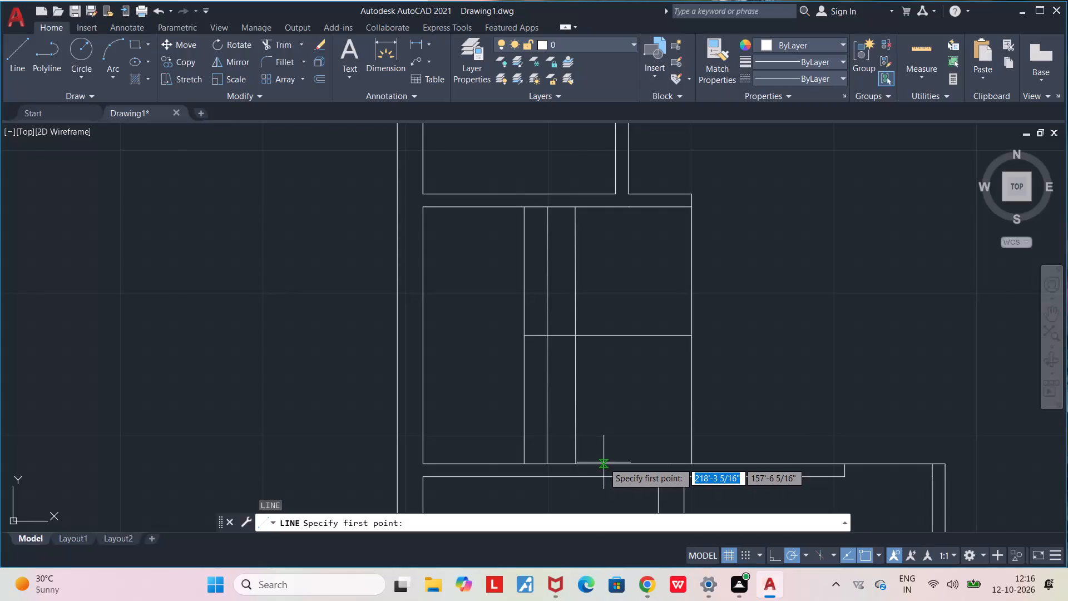
pyautogui.click(602, 462)
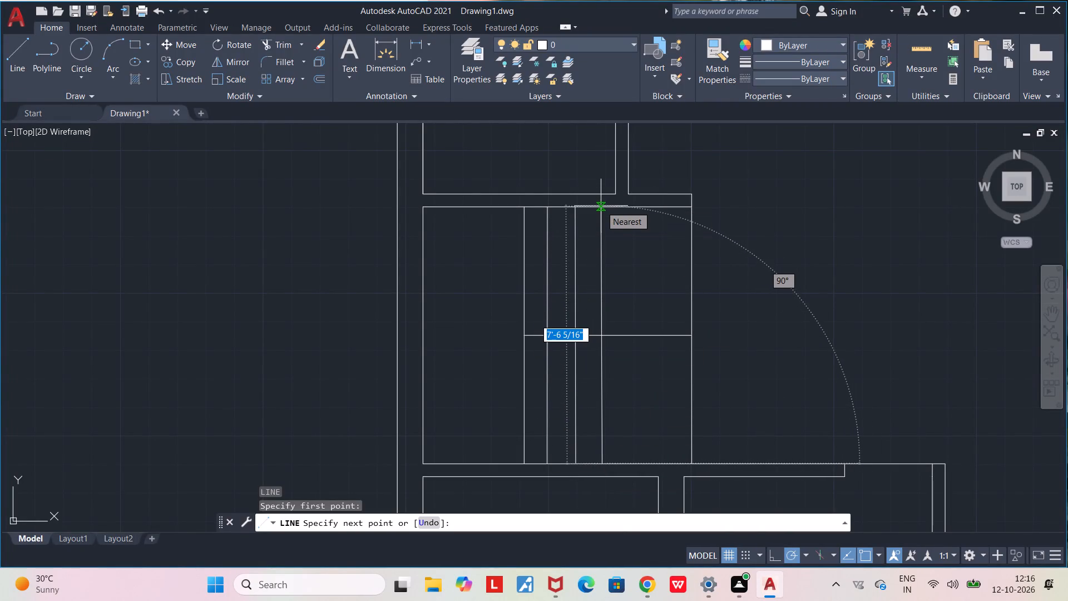
pyautogui.click(601, 208)
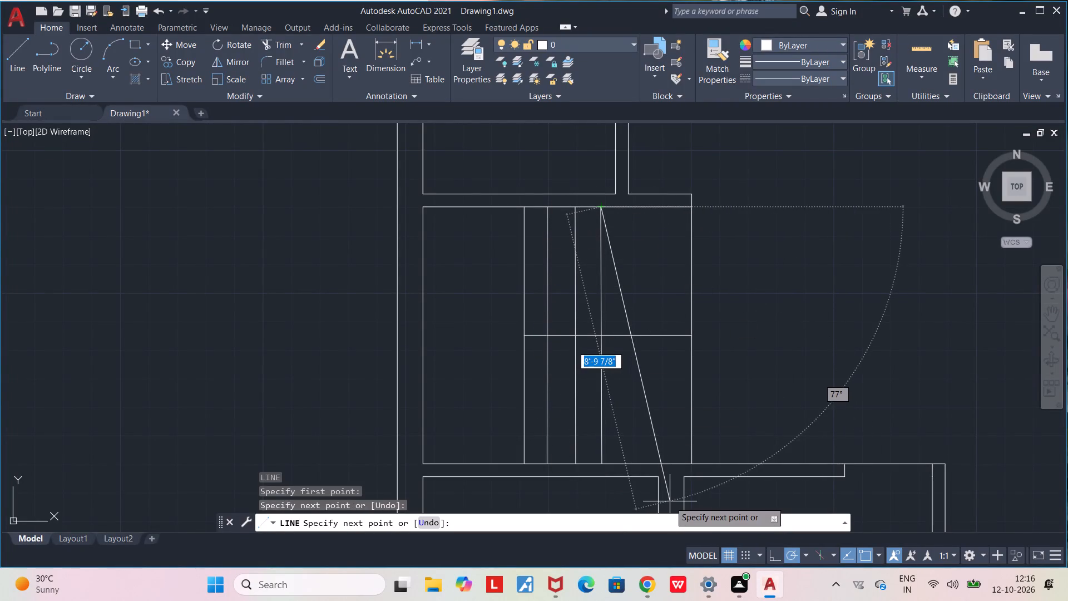
pyautogui.press('Escape')
# Draw two more vertical tread lines about 7'-6" long between the north and south walls, east of the existing treads.
pyautogui.press('l')
pyautogui.press('Return')
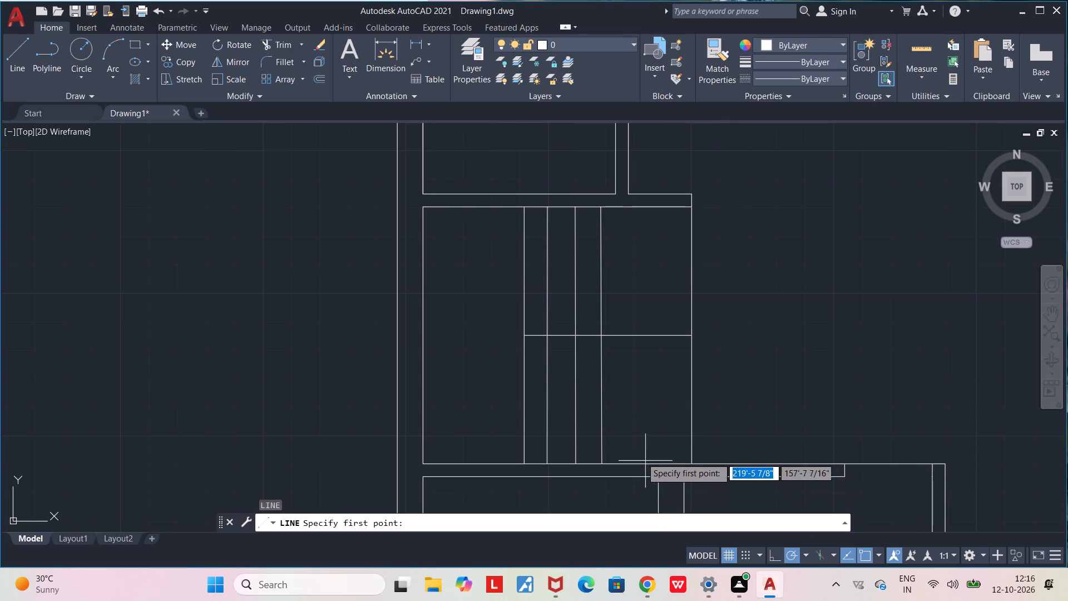
pyautogui.click(626, 459)
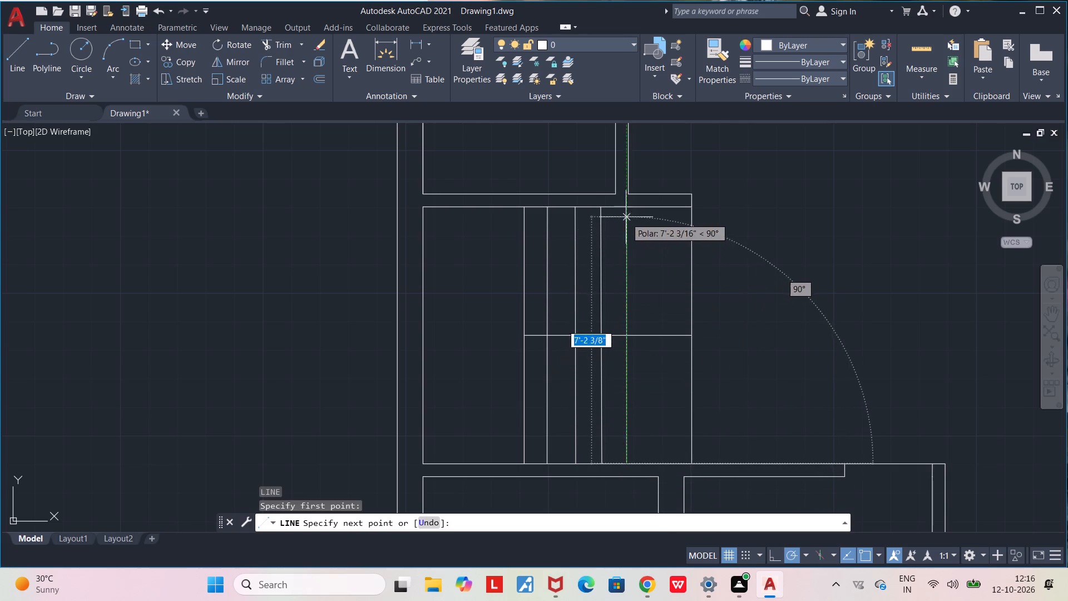
pyautogui.click(626, 212)
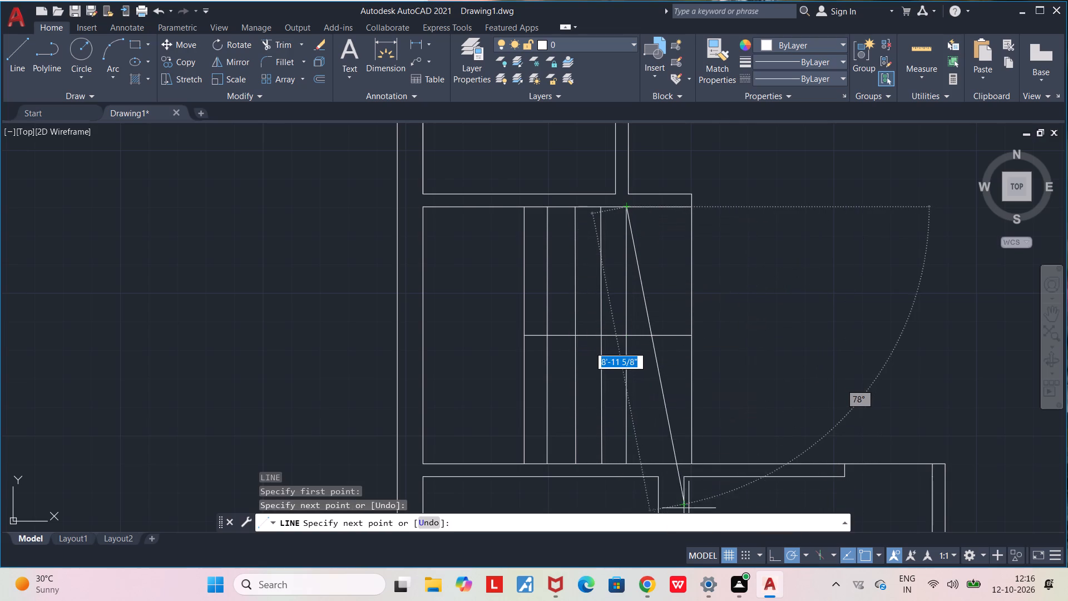
pyautogui.press('Escape')
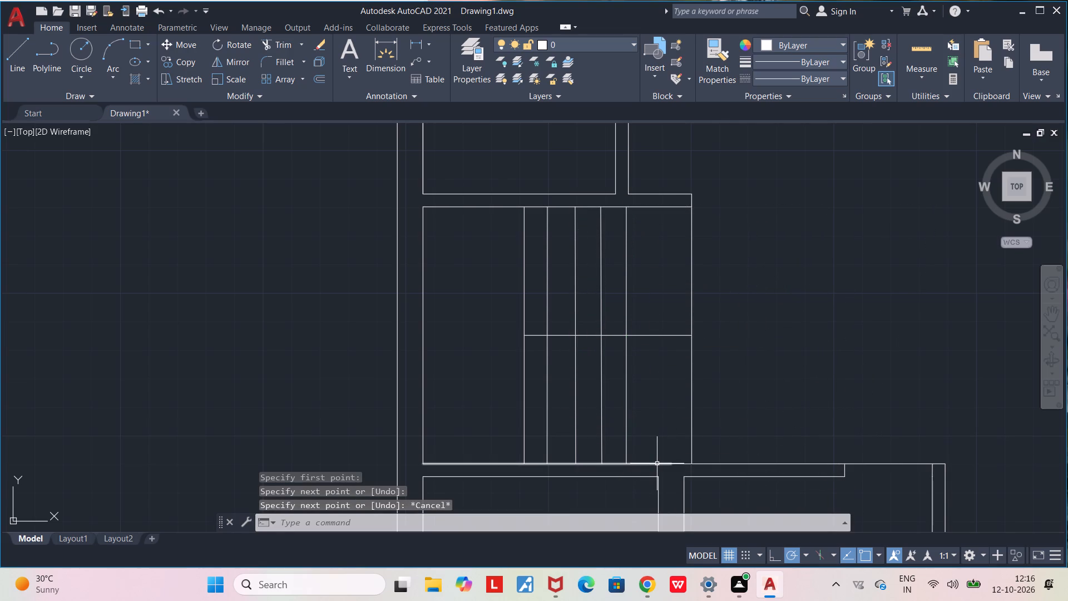
pyautogui.press('l')
pyautogui.press('Return')
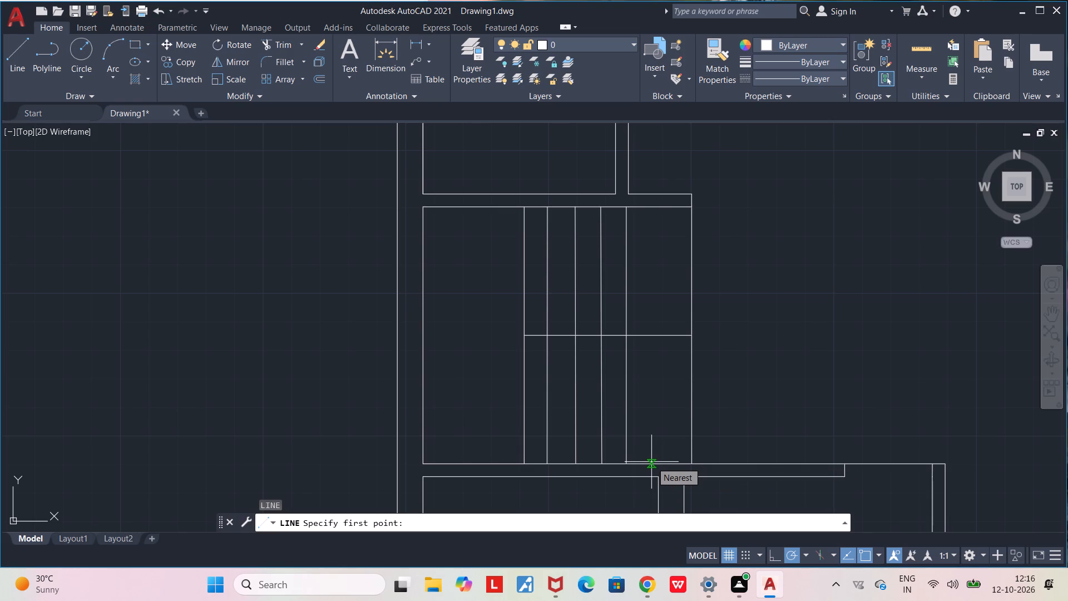
pyautogui.click(658, 462)
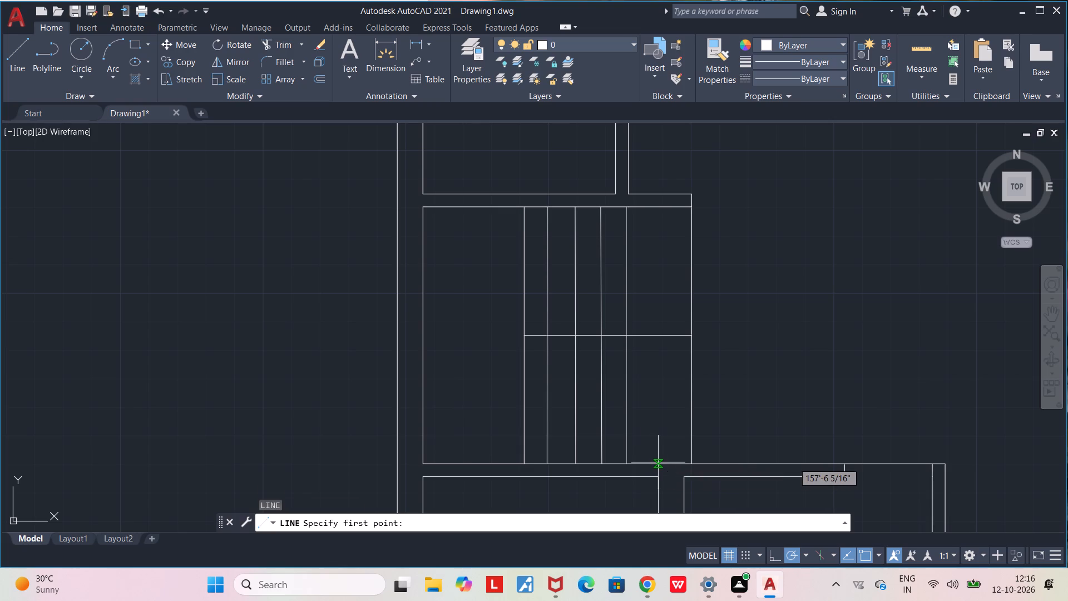
pyautogui.click(657, 210)
pyautogui.press('Escape')
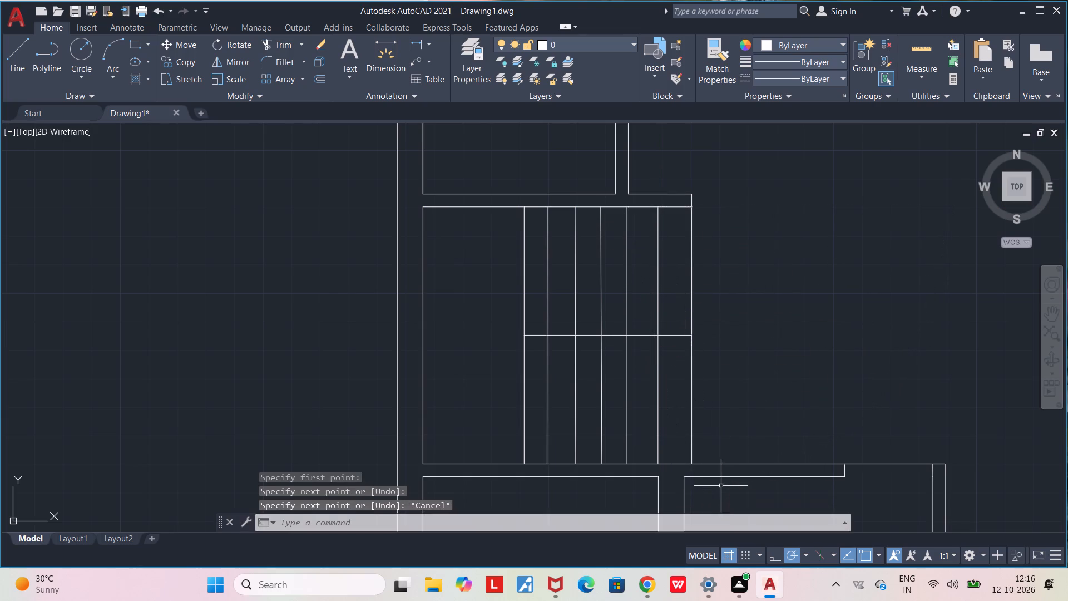
# Draw a line about 3'-9" north from the kitchen's upper wall, east of the stair, continuing about 11" west to the stair's east line.
pyautogui.press('l')
pyautogui.press('Return')
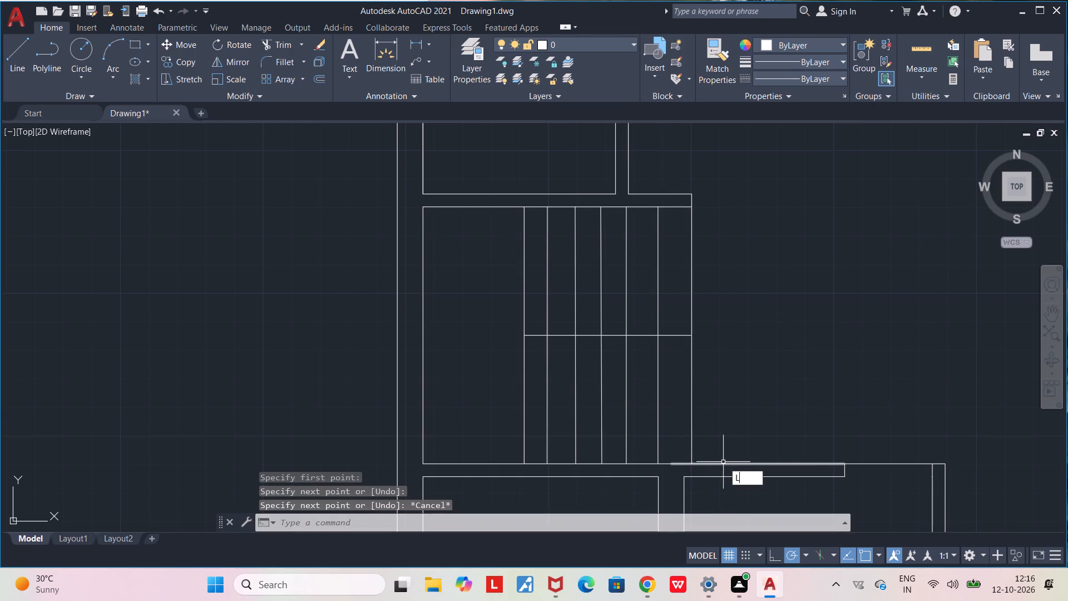
pyautogui.click(723, 465)
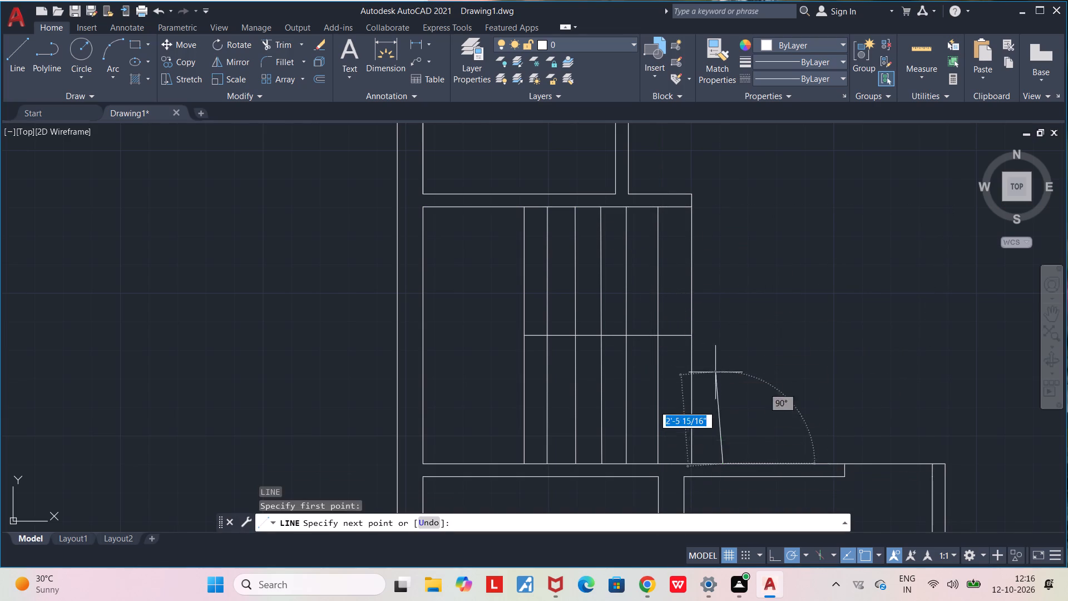
pyautogui.click(723, 335)
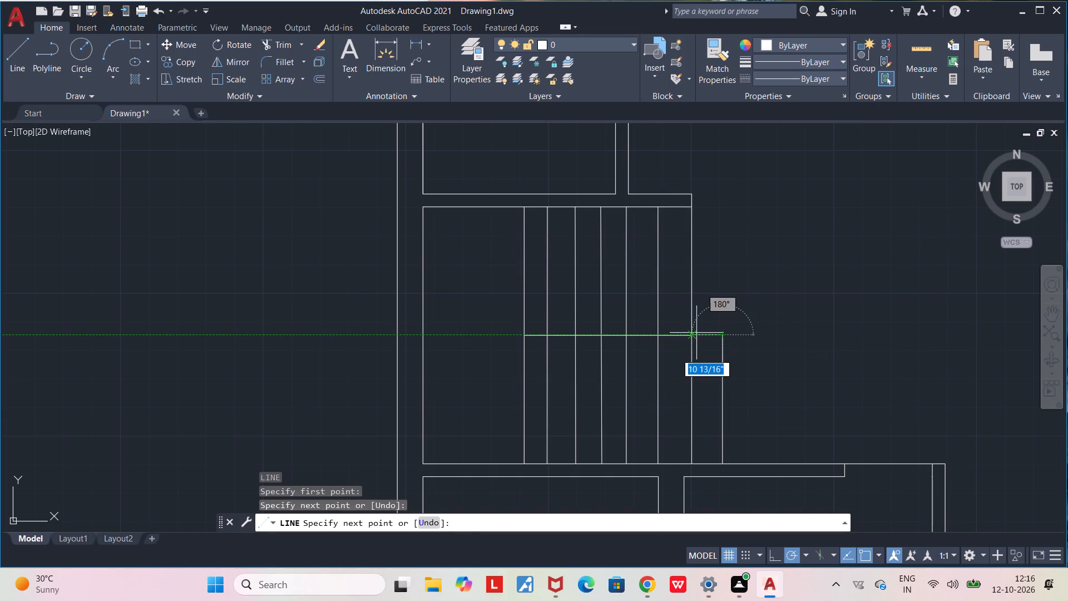
pyautogui.click(694, 332)
pyautogui.press('Escape')
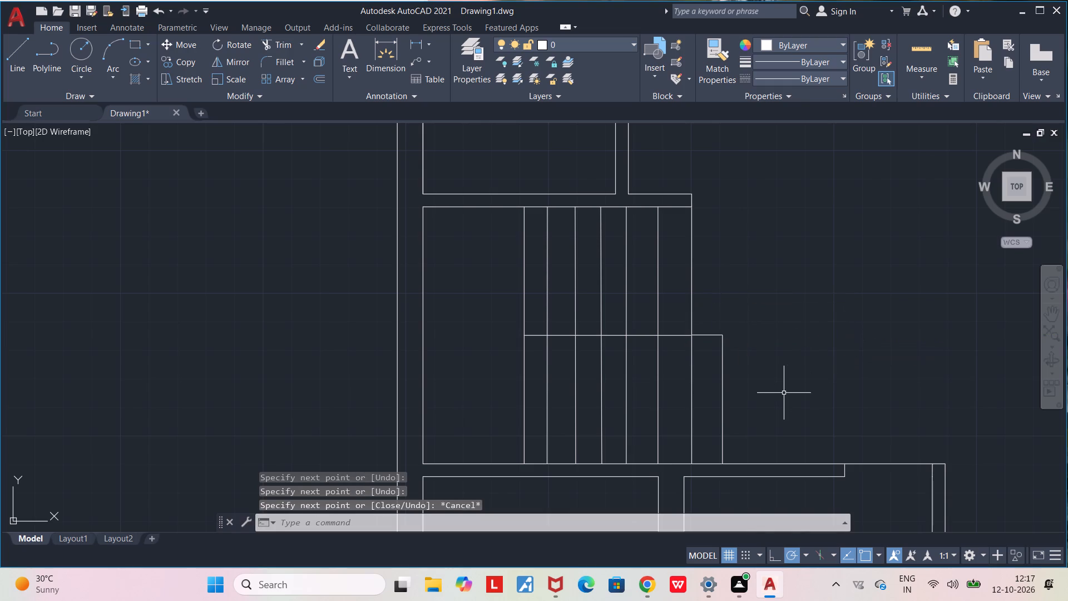
# Erase the short connecting line and redraw it about 11" east from the midline's east end to the new vertical line.
pyautogui.moveTo(740, 375); pyautogui.dragTo(728, 433, button='middle')
pyautogui.scroll(2, 679, 411)
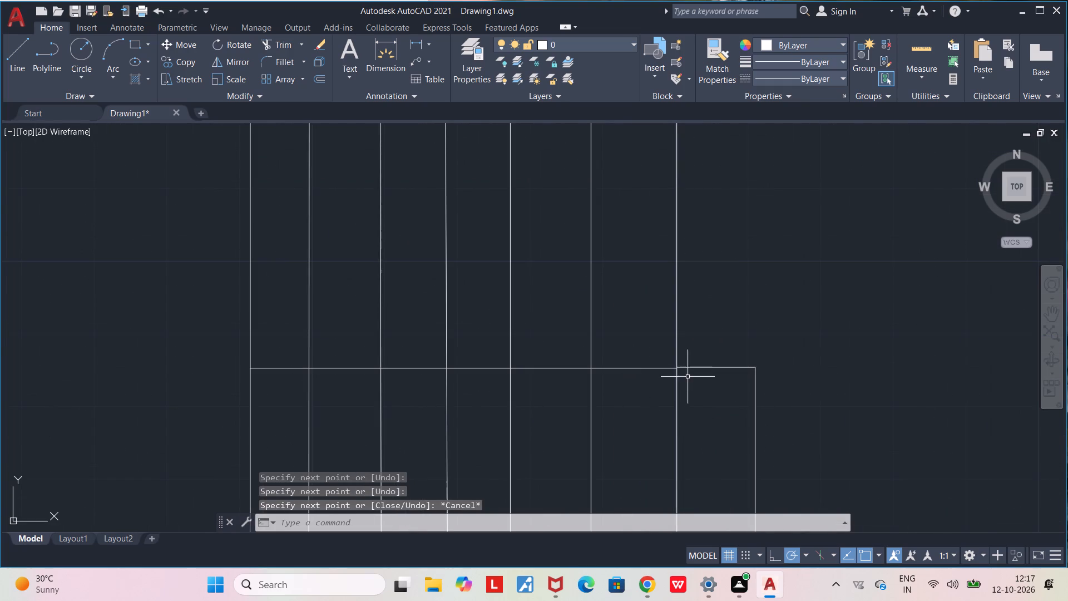
pyautogui.scroll(3, 690, 378)
pyautogui.click(689, 337)
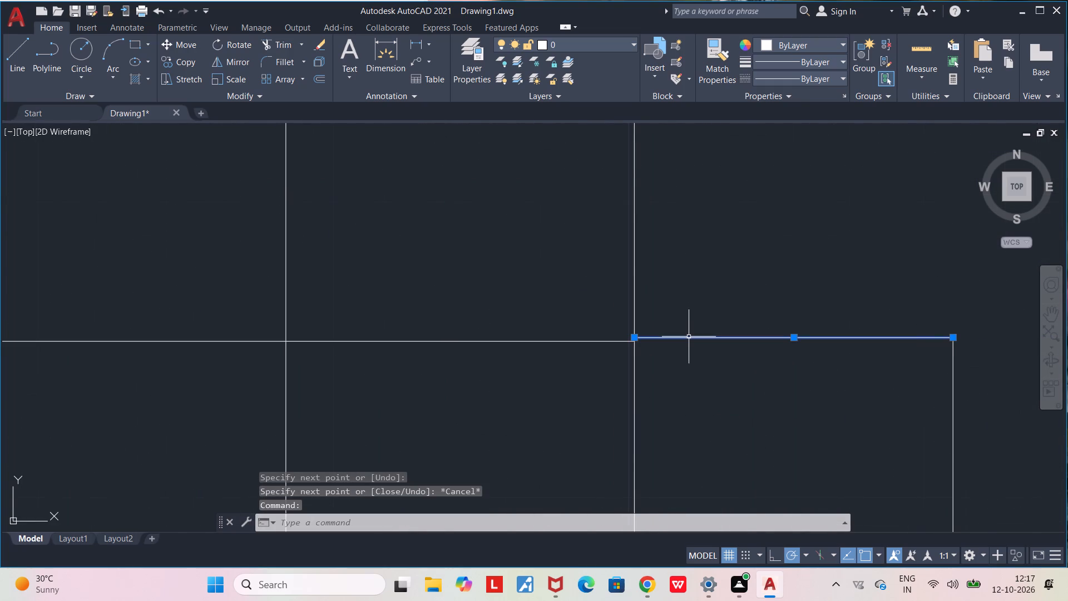
pyautogui.press('Delete')
pyautogui.press('l')
pyautogui.press('Return')
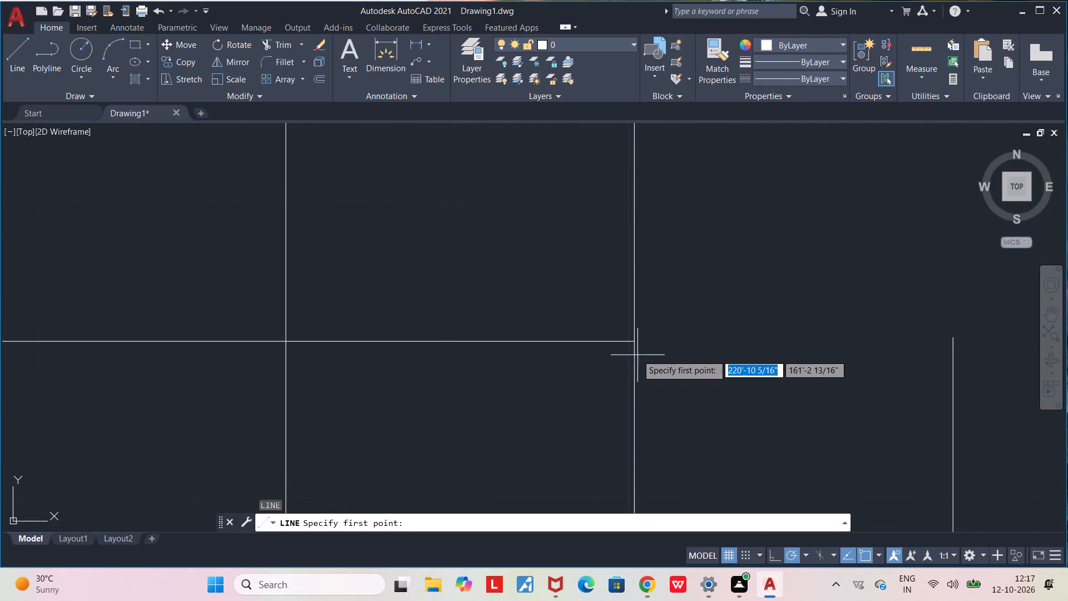
pyautogui.click(633, 343)
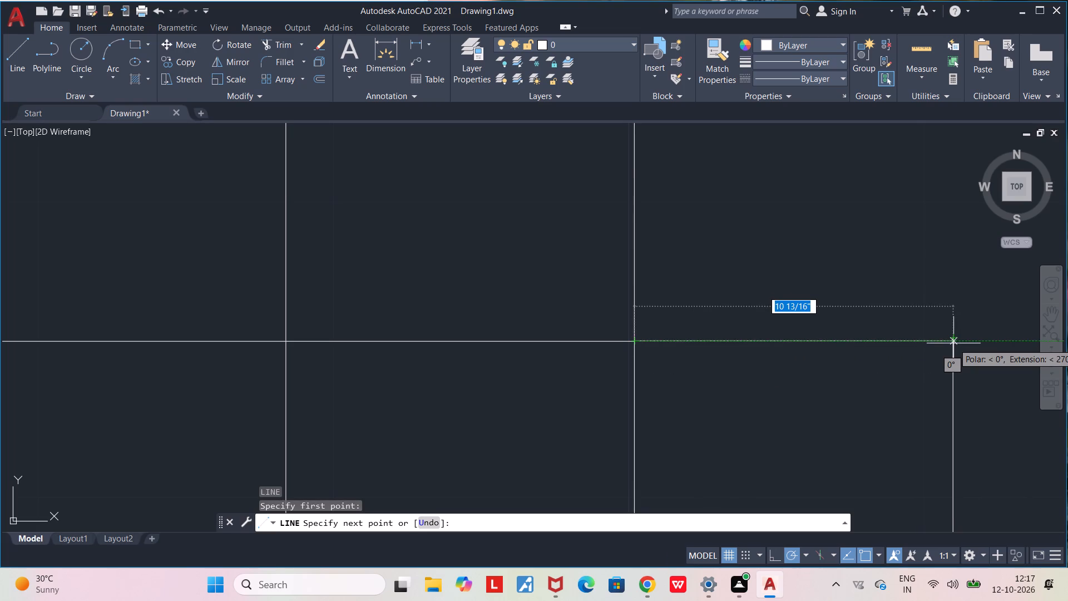
pyautogui.click(953, 343)
pyautogui.scroll(2, 970, 383)
pyautogui.press('Escape')
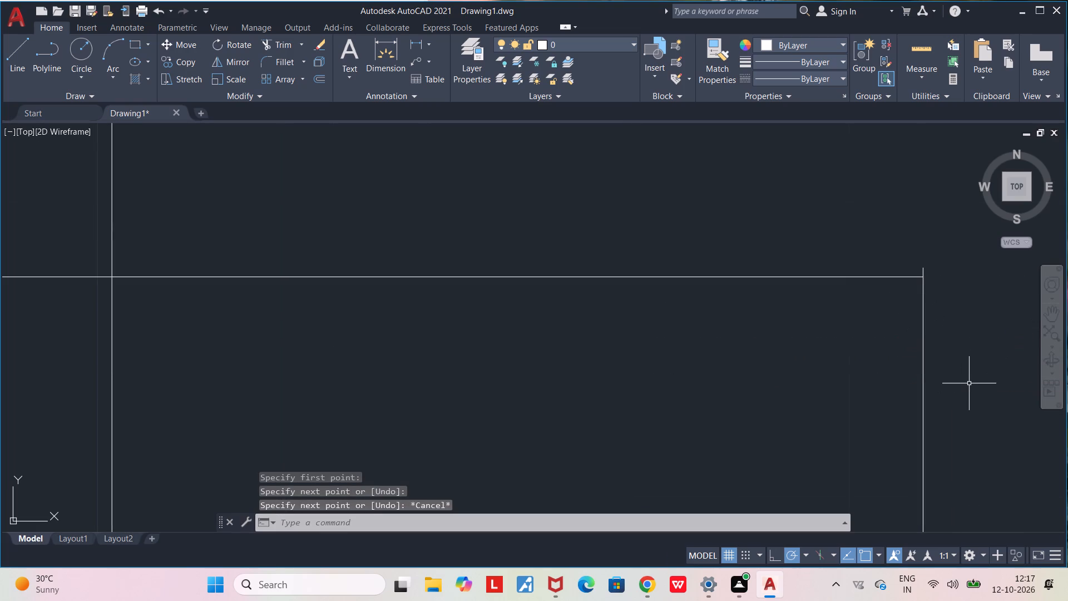
# Trim the stub of the new vertical line that projects above the short horizontal line.
pyautogui.write('TR')
pyautogui.press('Return')
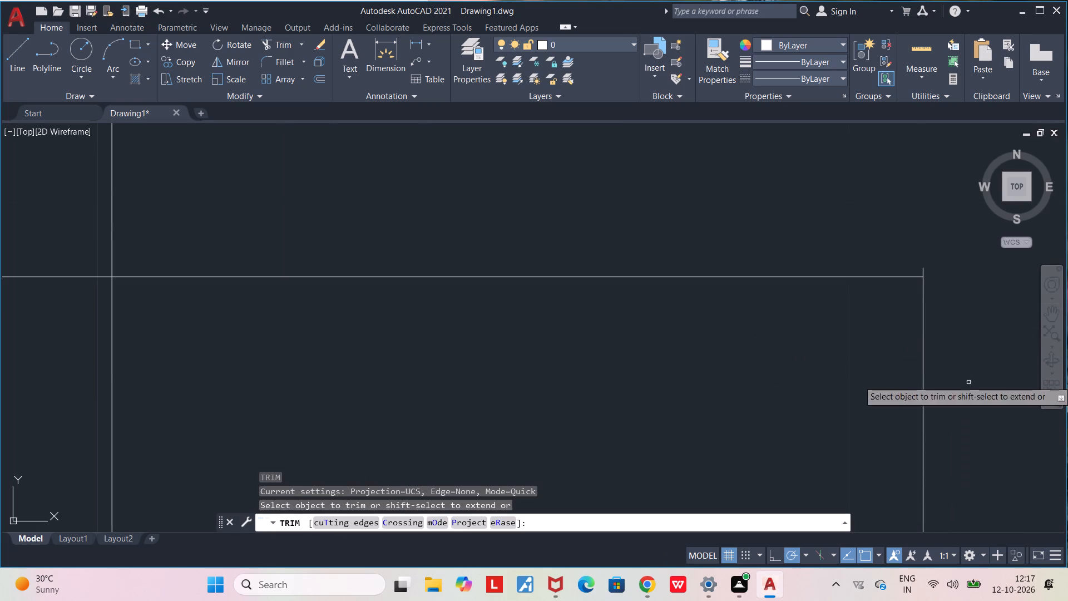
pyautogui.click(925, 269)
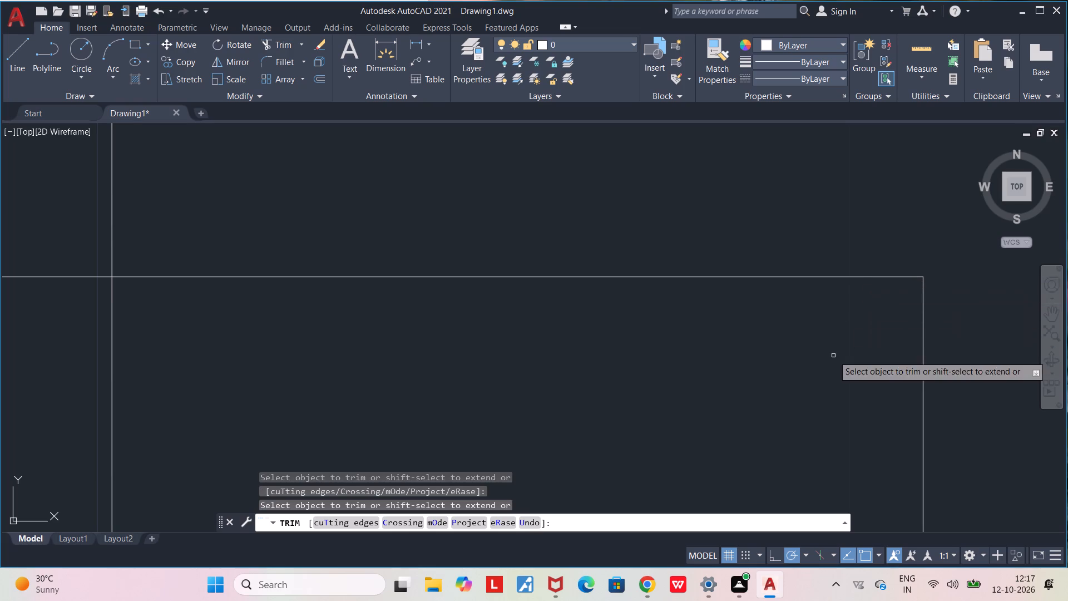
pyautogui.scroll(-4, 594, 321)
pyautogui.press('Escape')
pyautogui.press('Escape')
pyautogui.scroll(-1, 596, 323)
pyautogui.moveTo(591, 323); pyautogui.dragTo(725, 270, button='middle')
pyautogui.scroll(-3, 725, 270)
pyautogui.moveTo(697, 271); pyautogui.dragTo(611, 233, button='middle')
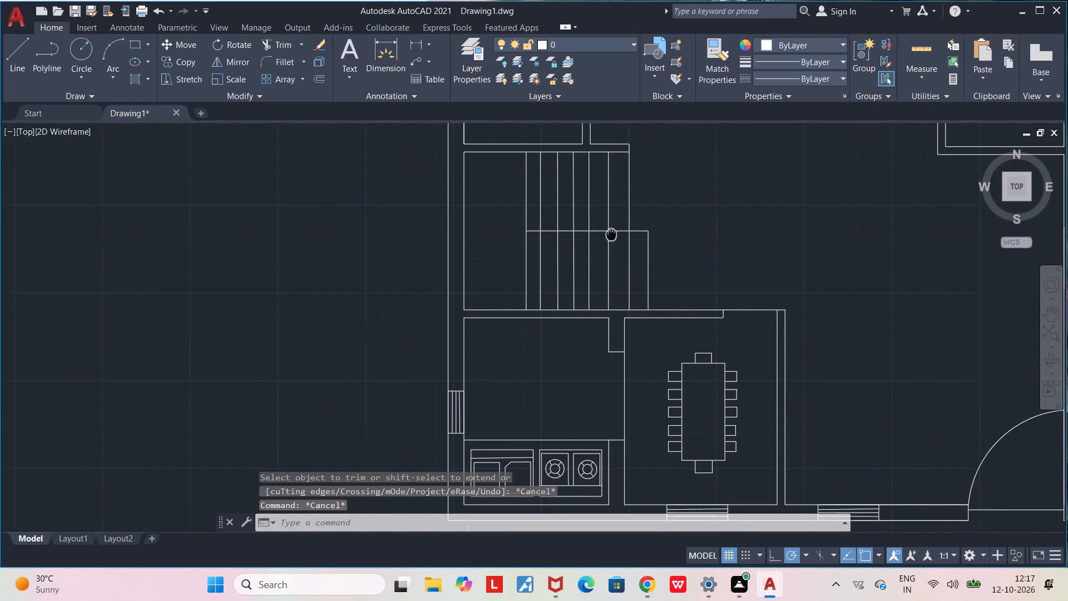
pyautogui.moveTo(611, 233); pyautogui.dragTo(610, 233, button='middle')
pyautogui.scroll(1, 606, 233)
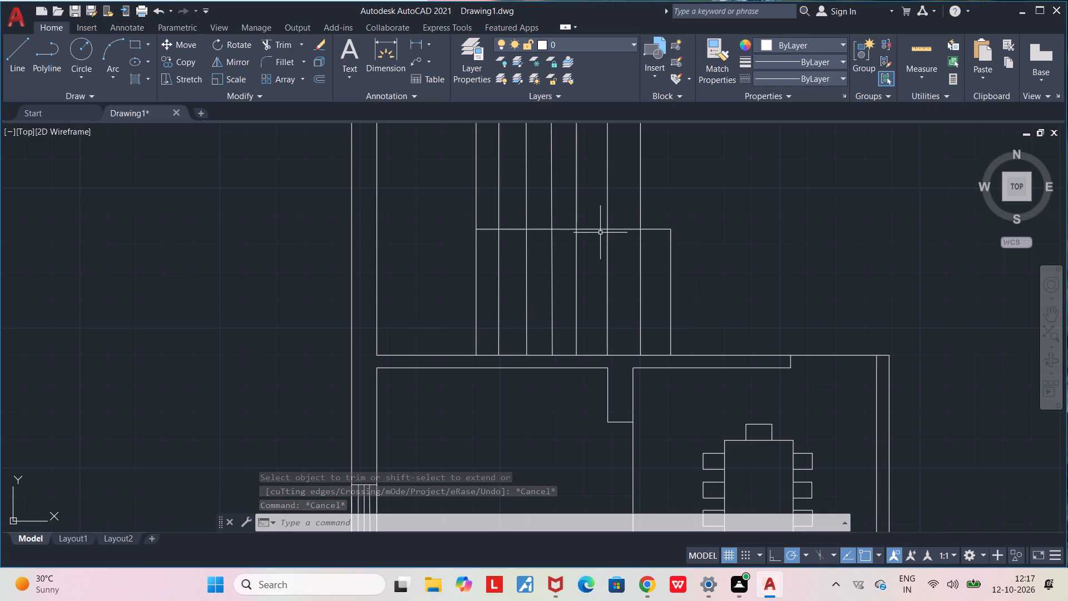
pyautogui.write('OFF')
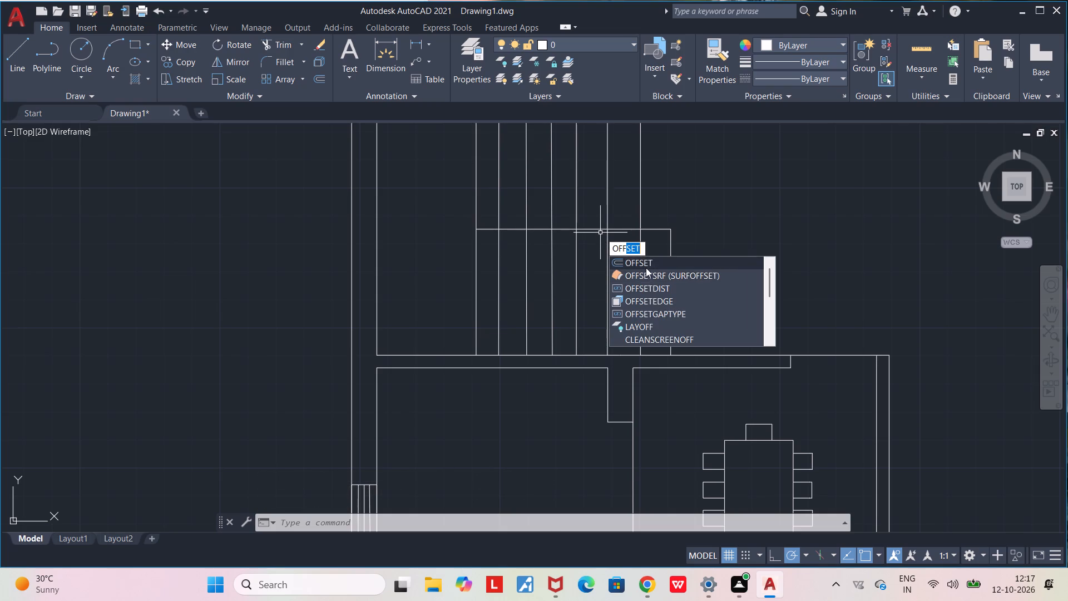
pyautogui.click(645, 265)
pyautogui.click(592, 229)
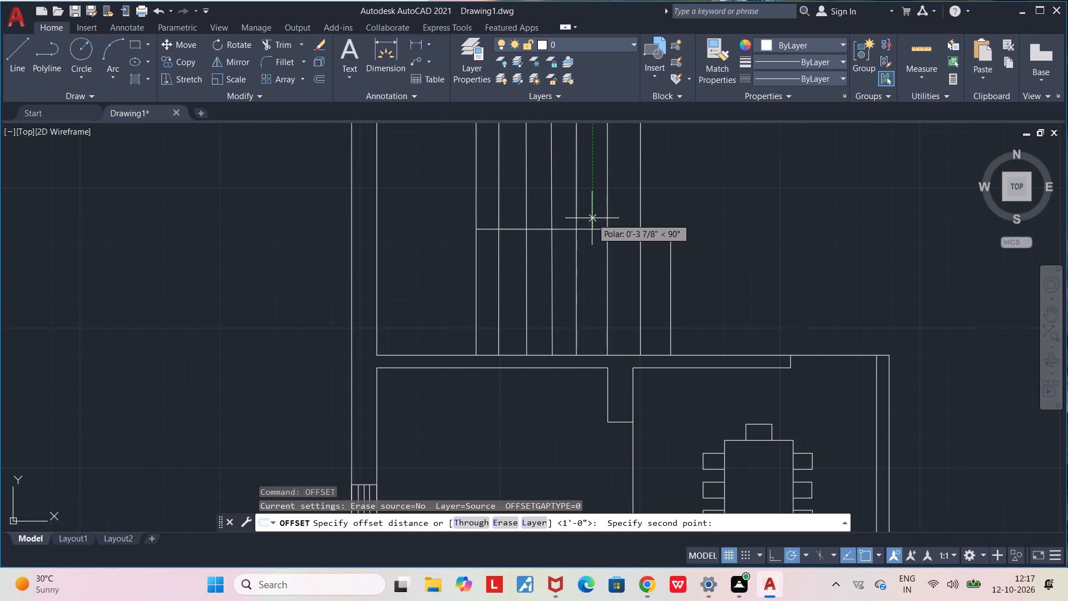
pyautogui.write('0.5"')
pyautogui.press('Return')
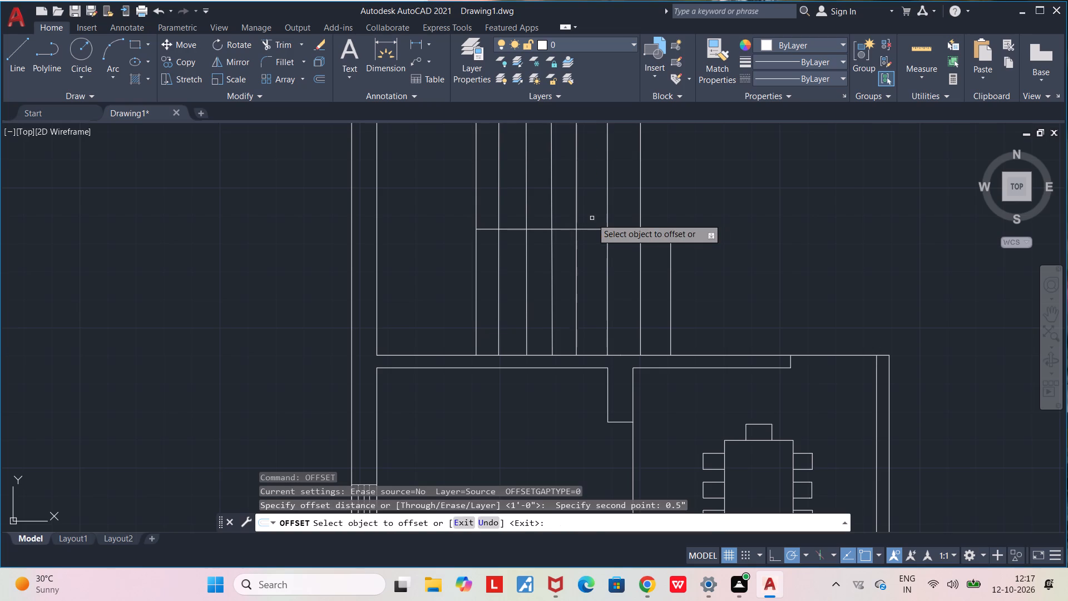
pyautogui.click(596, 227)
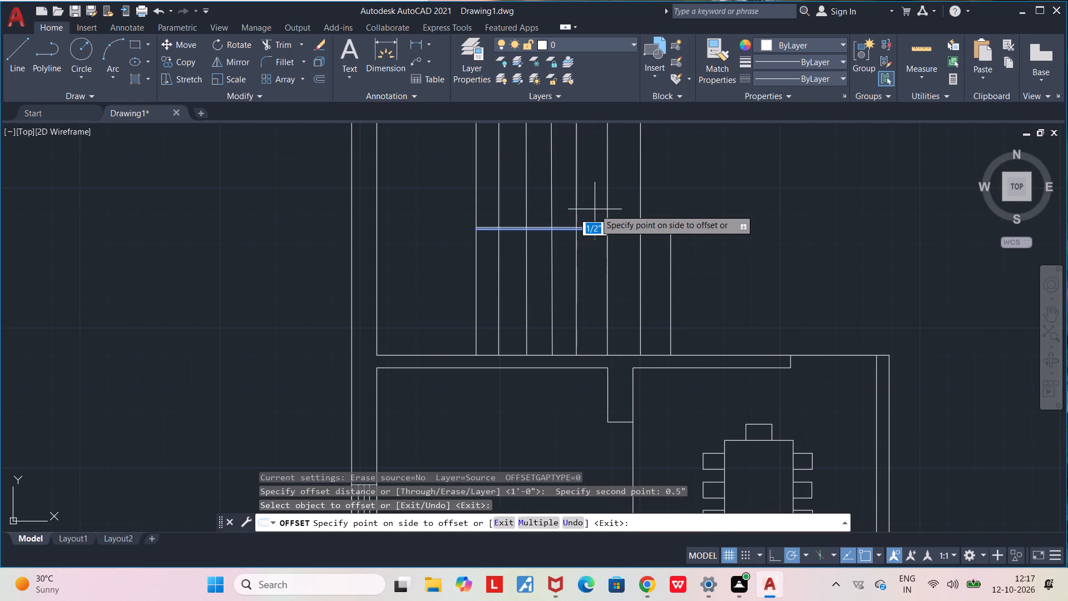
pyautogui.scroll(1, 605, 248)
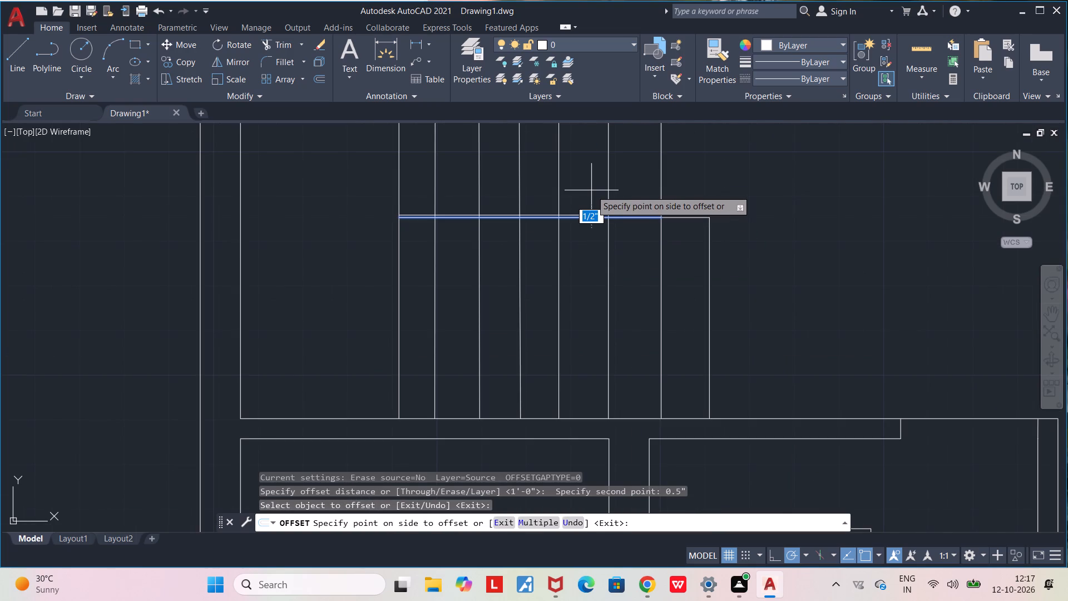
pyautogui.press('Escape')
# Offset the stair's horizontal midline 0.5' to the north.
pyautogui.write('OFF')
pyautogui.click(620, 250)
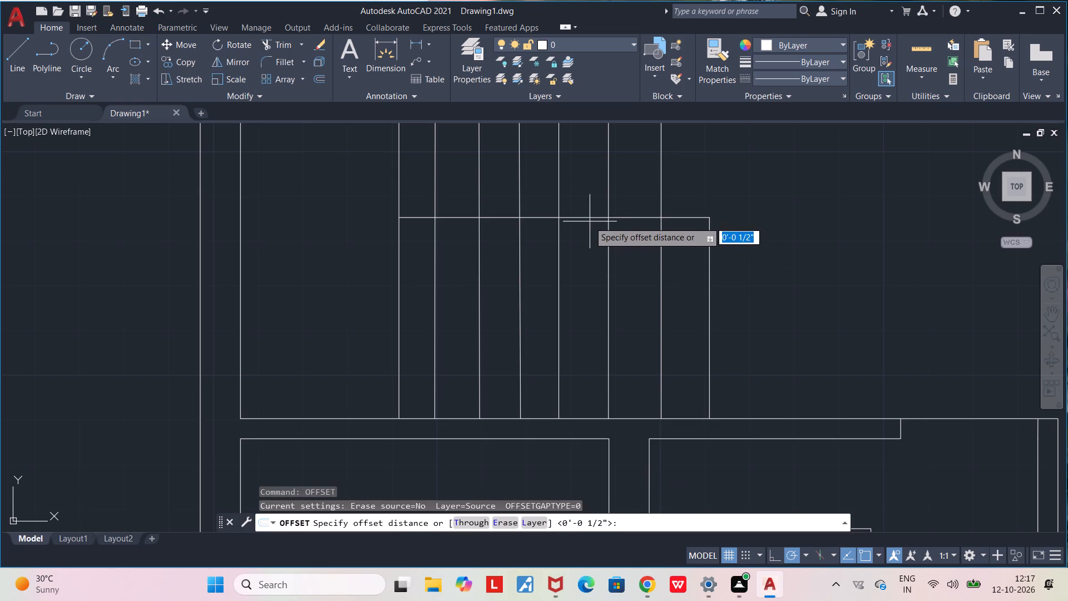
pyautogui.click(589, 217)
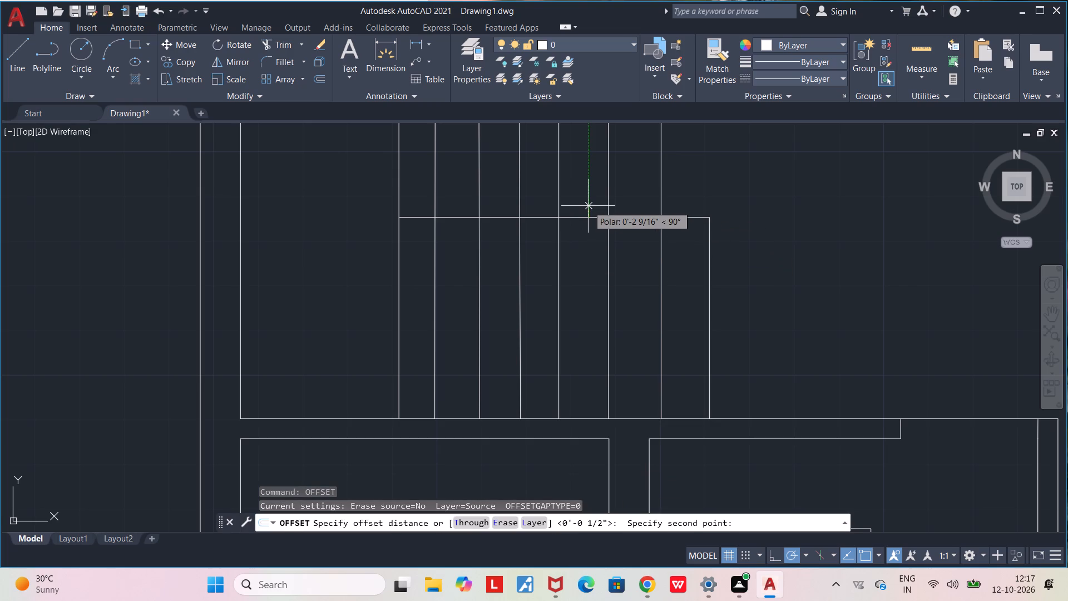
pyautogui.write("0.5'")
pyautogui.press('Return')
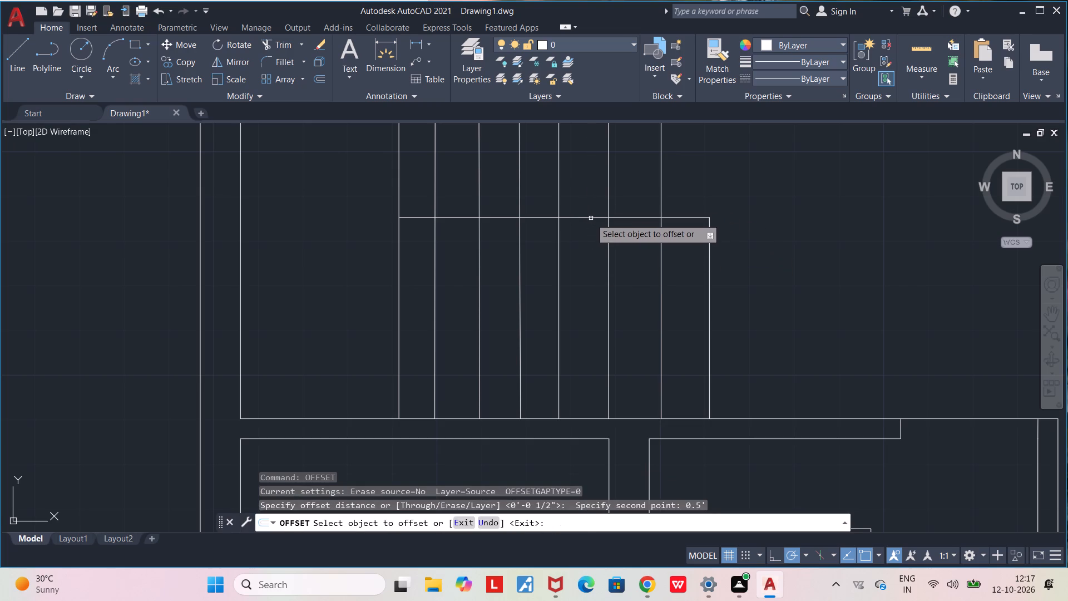
pyautogui.click(590, 217)
pyautogui.click(590, 206)
pyautogui.scroll(-3, 594, 208)
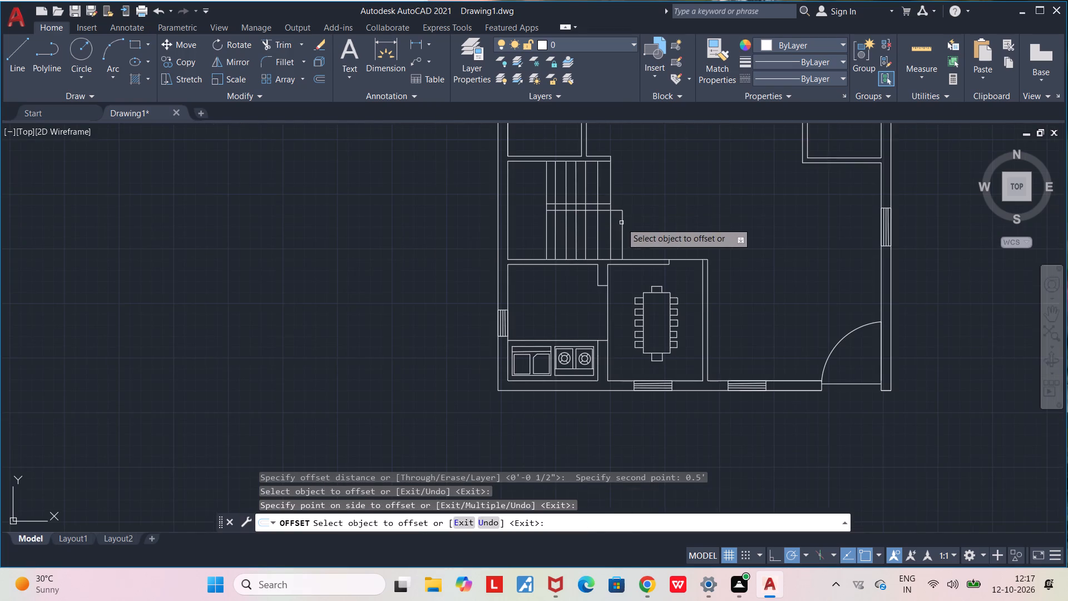
pyautogui.moveTo(624, 208); pyautogui.dragTo(550, 233, button='middle')
pyautogui.scroll(-1, 550, 233)
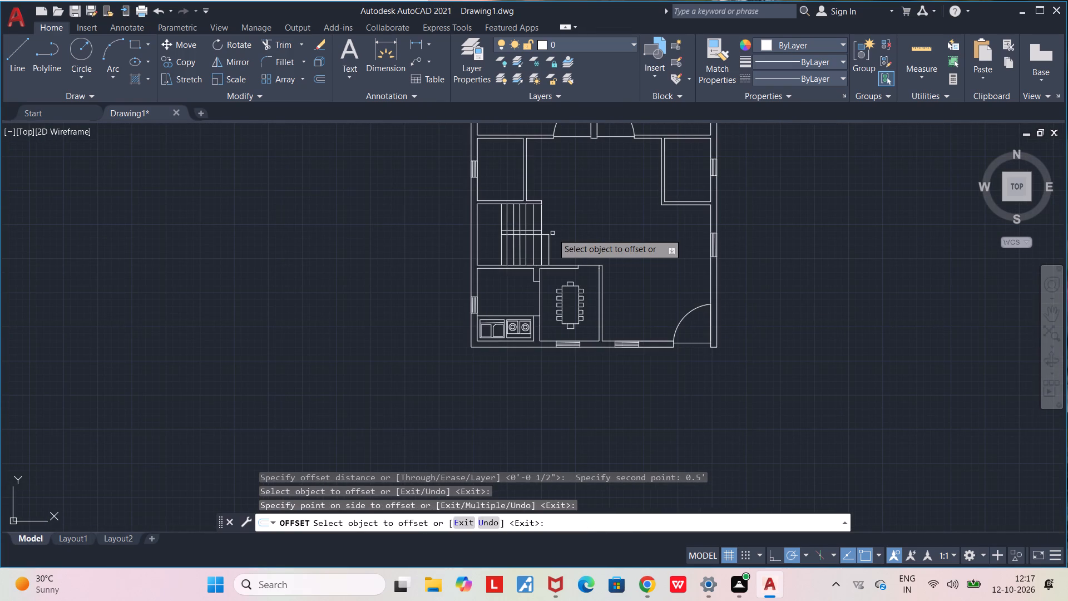
pyautogui.scroll(2, 548, 229)
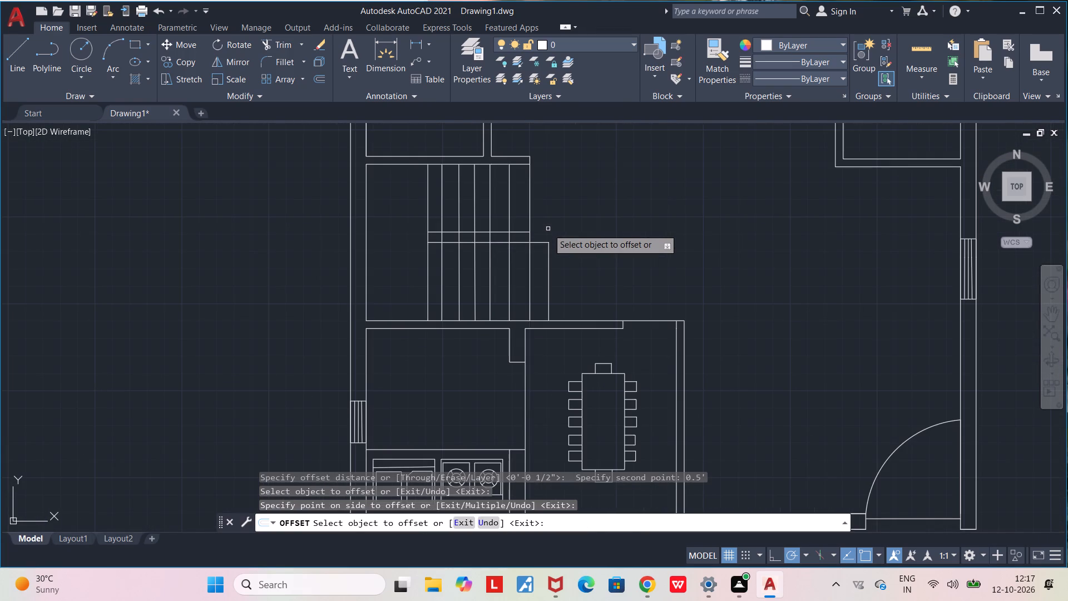
pyautogui.press('Escape')
pyautogui.press('Escape')
# Draw a line about 10" east from the offset line's east end, continuing about 6" south to the midline's east corner.
pyautogui.press('l')
pyautogui.press('Return')
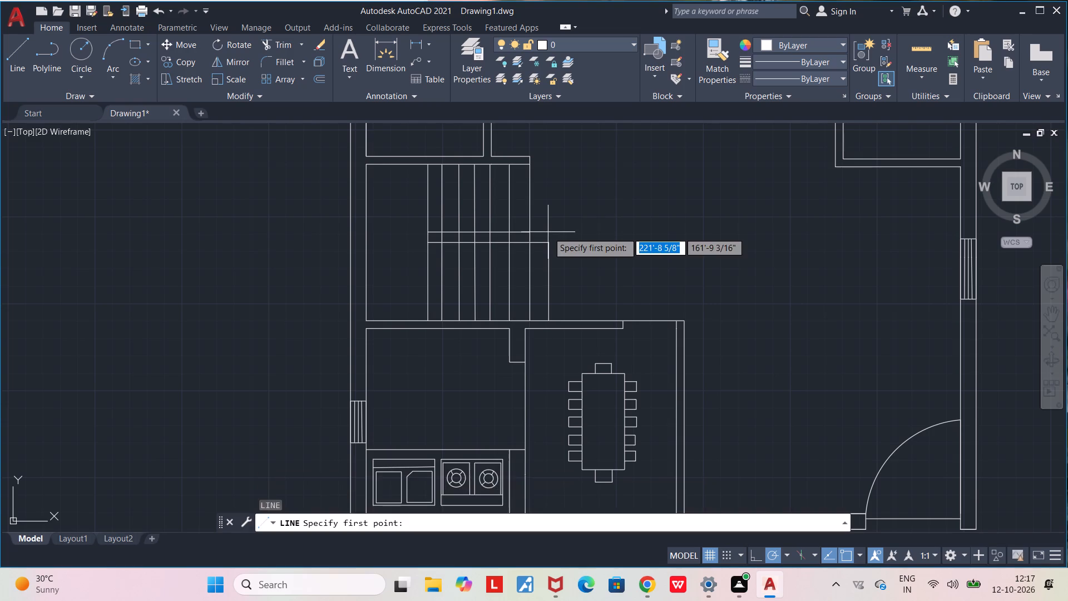
pyautogui.scroll(2, 548, 232)
pyautogui.click(500, 230)
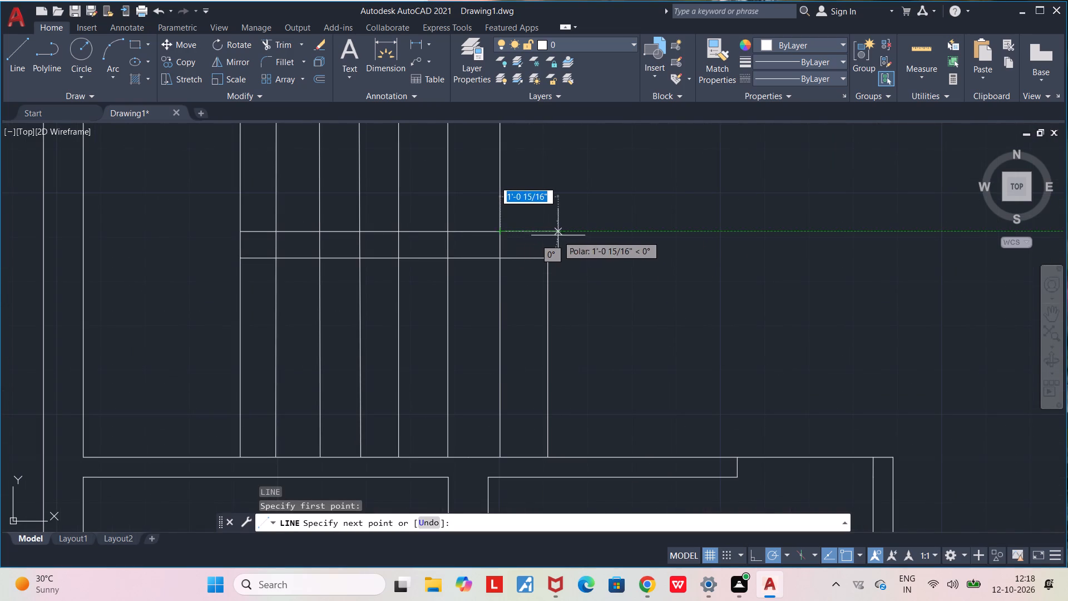
pyautogui.click(547, 231)
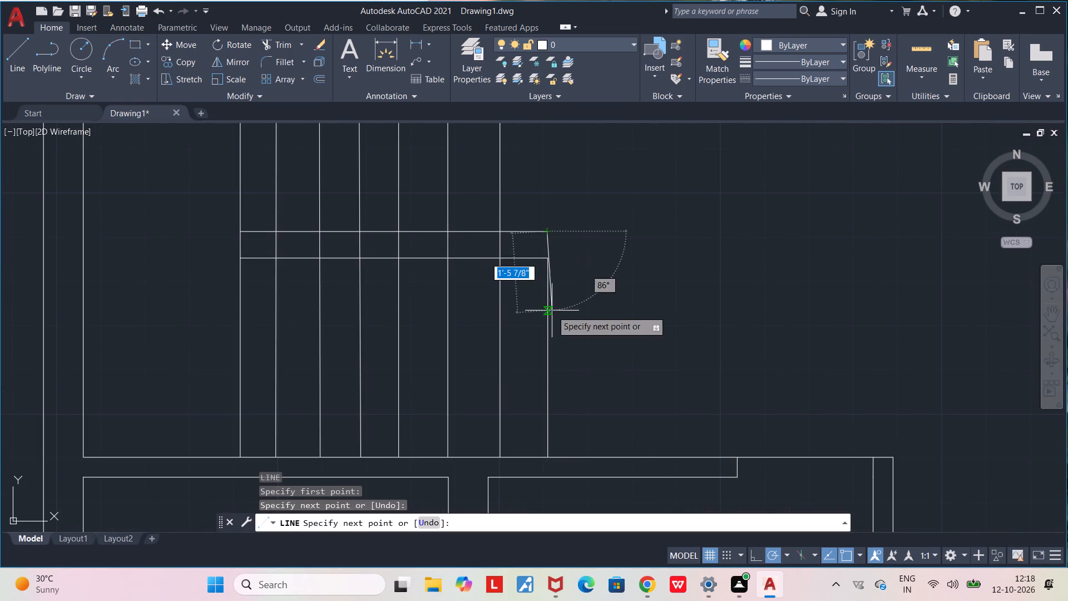
pyautogui.click(548, 262)
pyautogui.press('Escape')
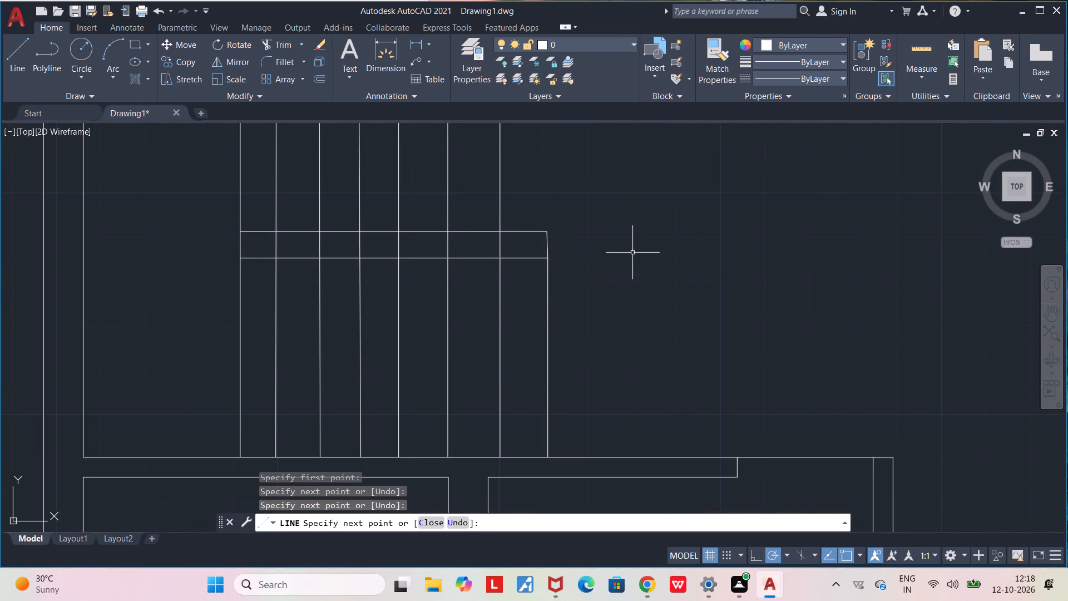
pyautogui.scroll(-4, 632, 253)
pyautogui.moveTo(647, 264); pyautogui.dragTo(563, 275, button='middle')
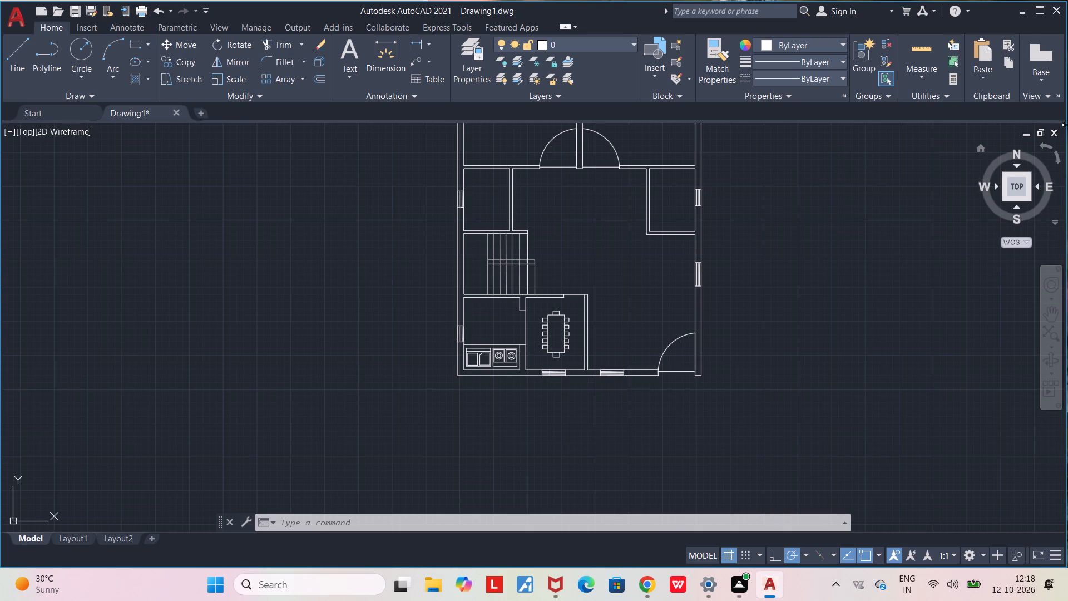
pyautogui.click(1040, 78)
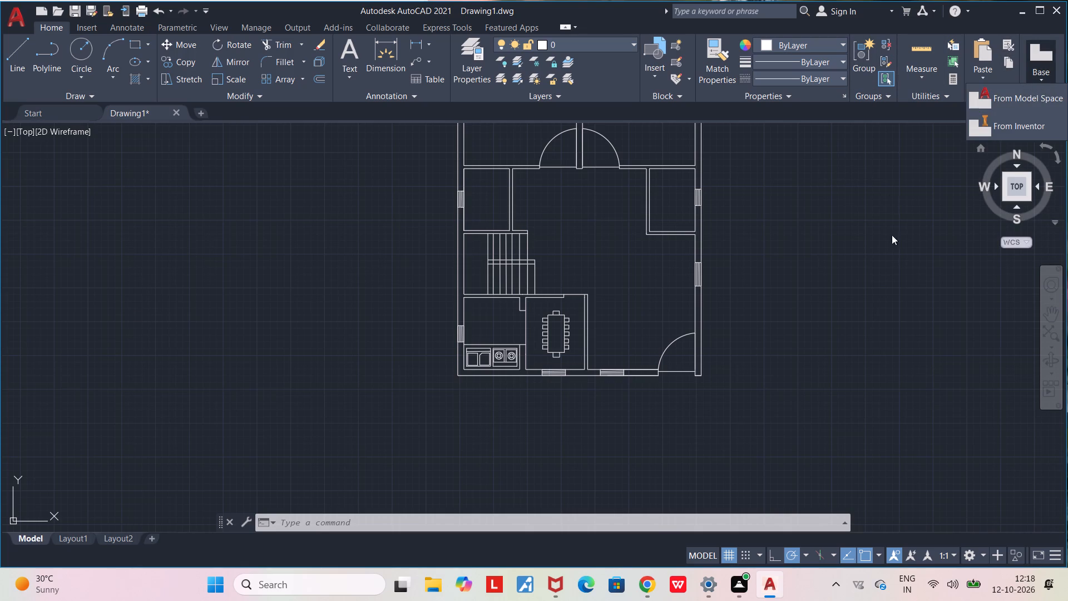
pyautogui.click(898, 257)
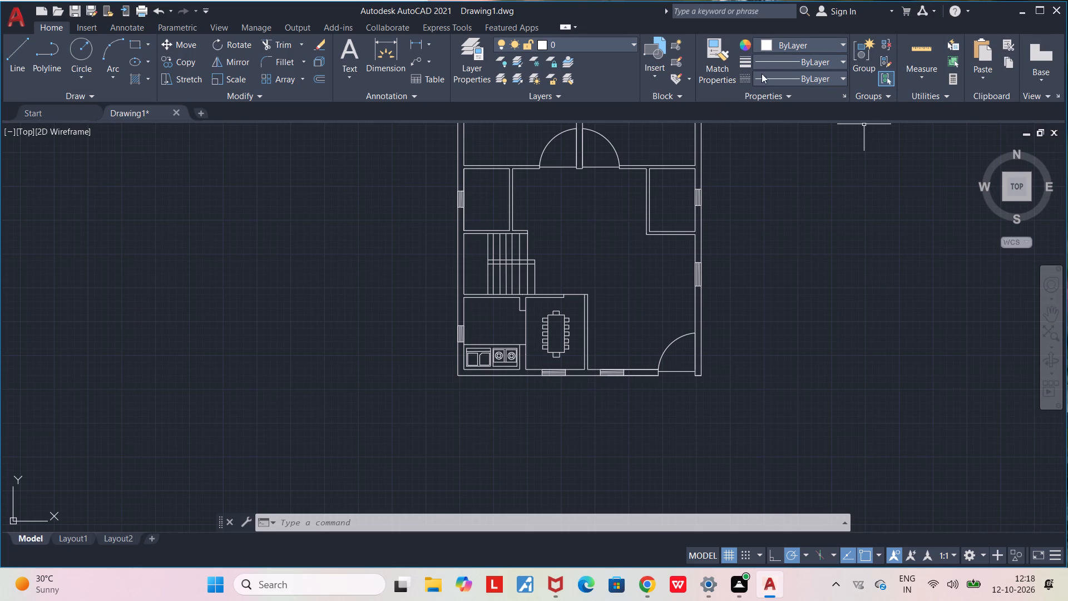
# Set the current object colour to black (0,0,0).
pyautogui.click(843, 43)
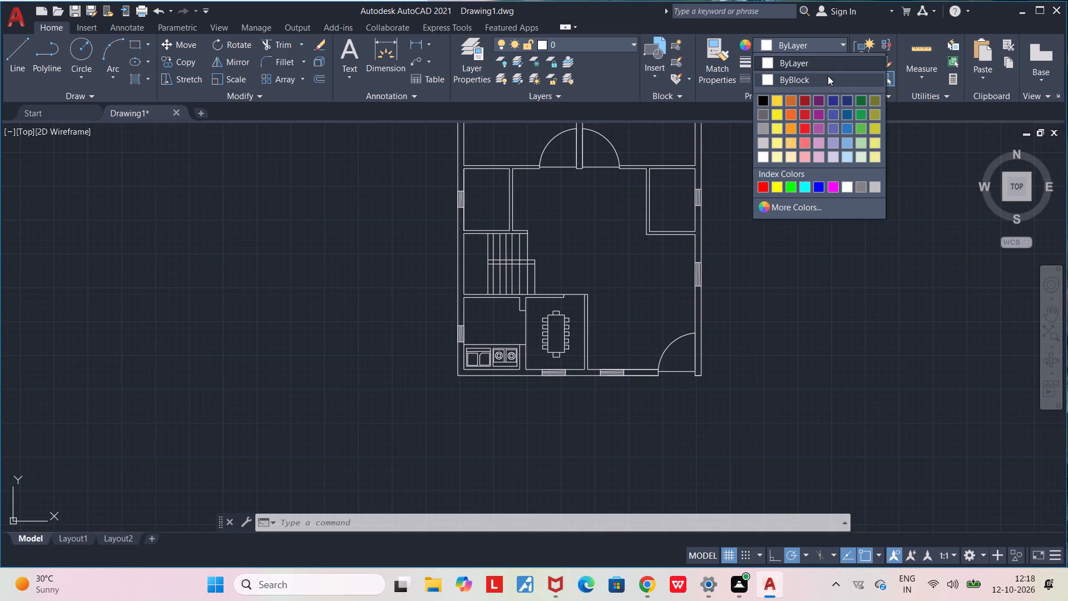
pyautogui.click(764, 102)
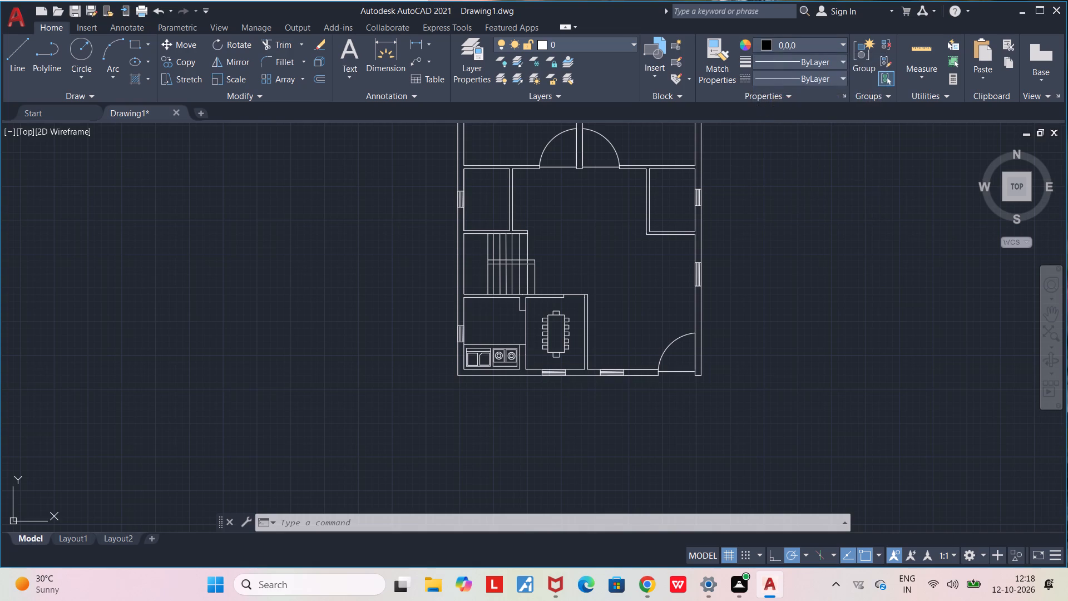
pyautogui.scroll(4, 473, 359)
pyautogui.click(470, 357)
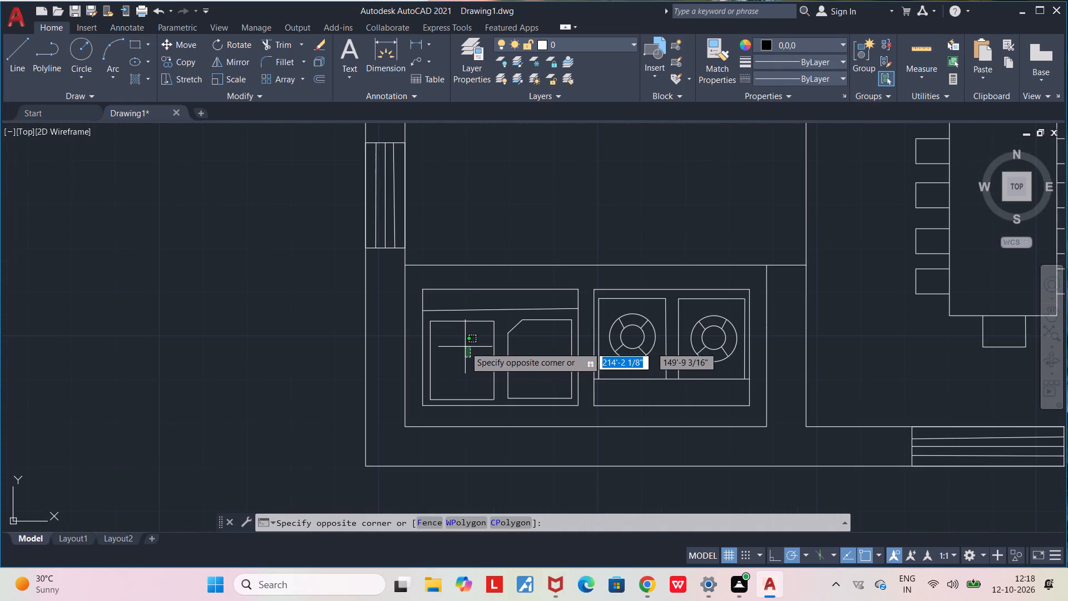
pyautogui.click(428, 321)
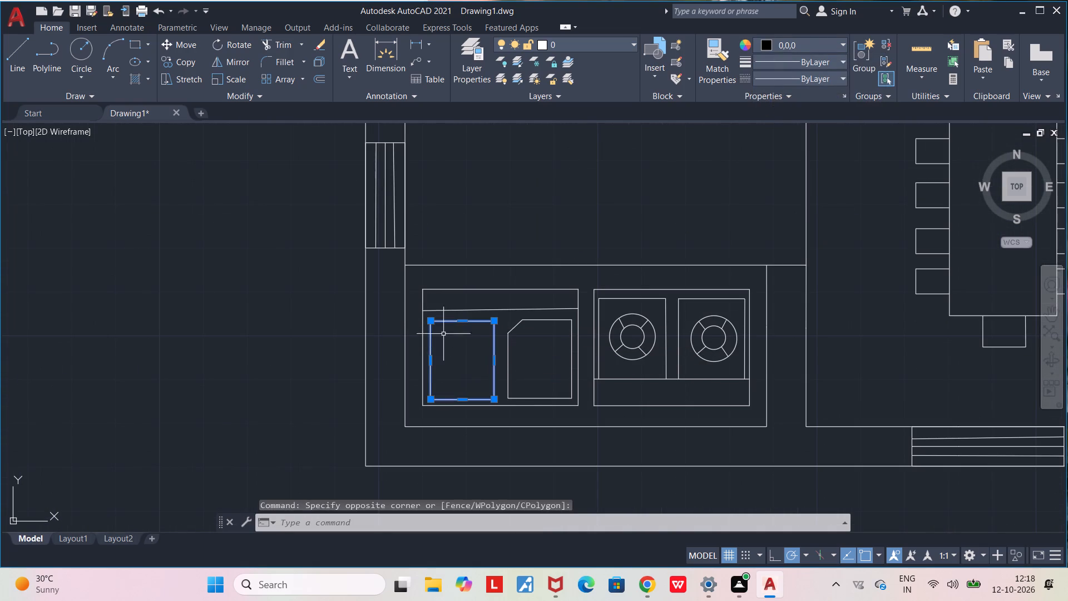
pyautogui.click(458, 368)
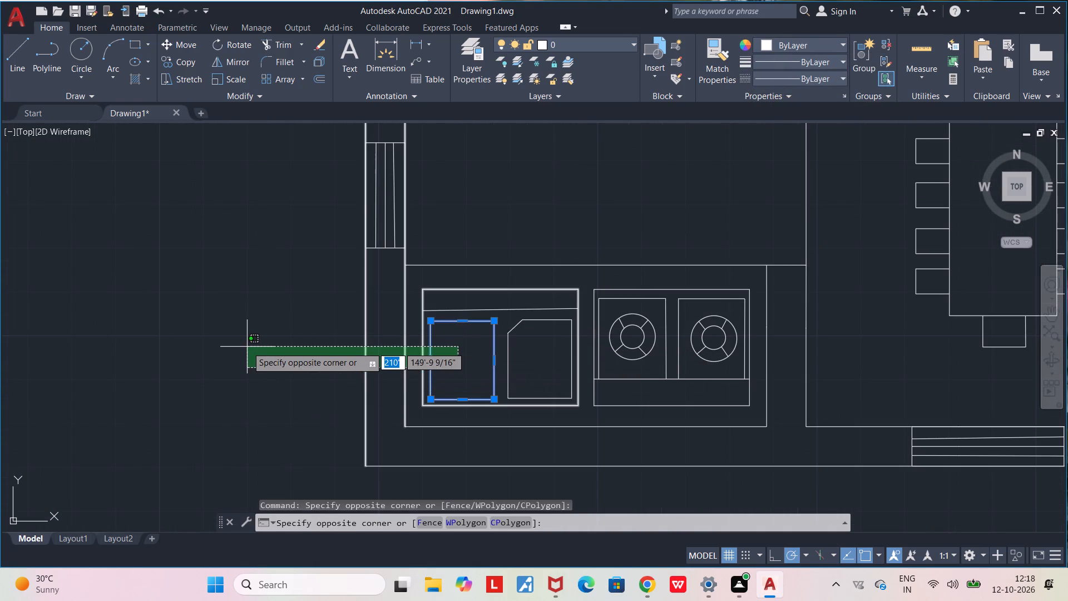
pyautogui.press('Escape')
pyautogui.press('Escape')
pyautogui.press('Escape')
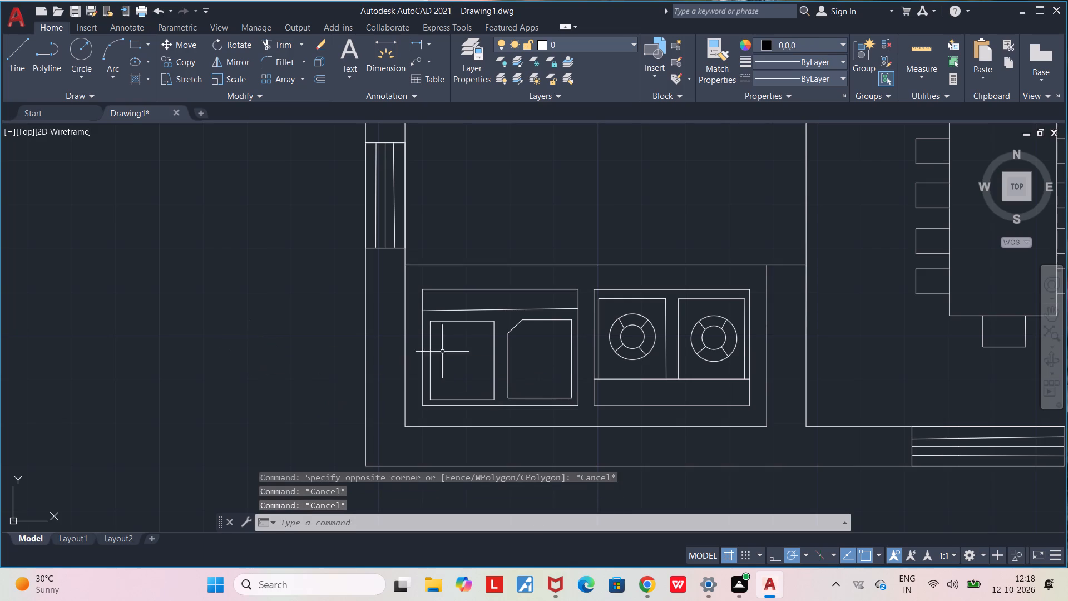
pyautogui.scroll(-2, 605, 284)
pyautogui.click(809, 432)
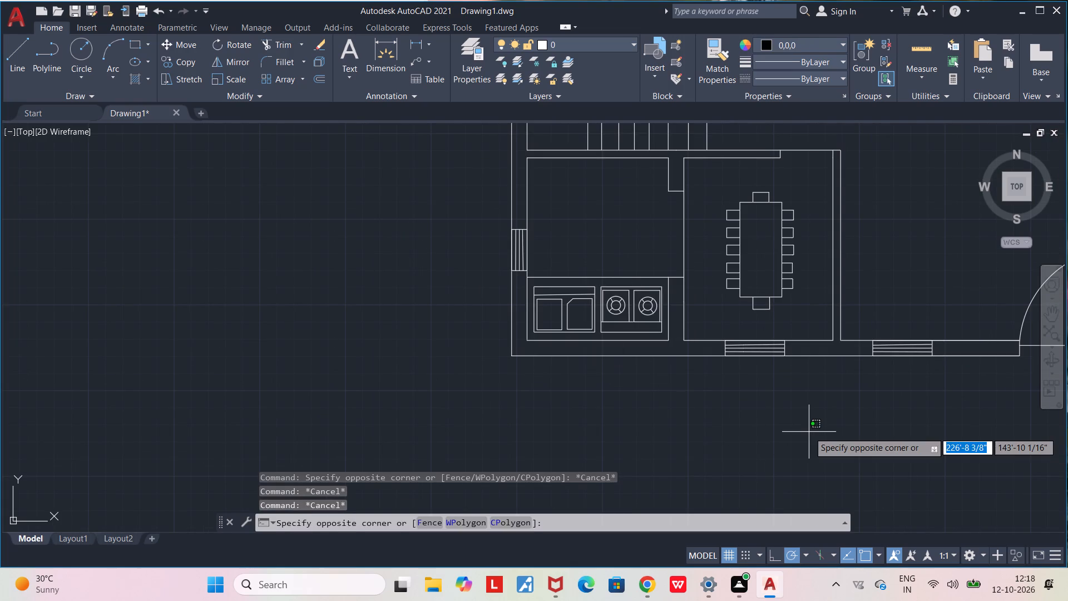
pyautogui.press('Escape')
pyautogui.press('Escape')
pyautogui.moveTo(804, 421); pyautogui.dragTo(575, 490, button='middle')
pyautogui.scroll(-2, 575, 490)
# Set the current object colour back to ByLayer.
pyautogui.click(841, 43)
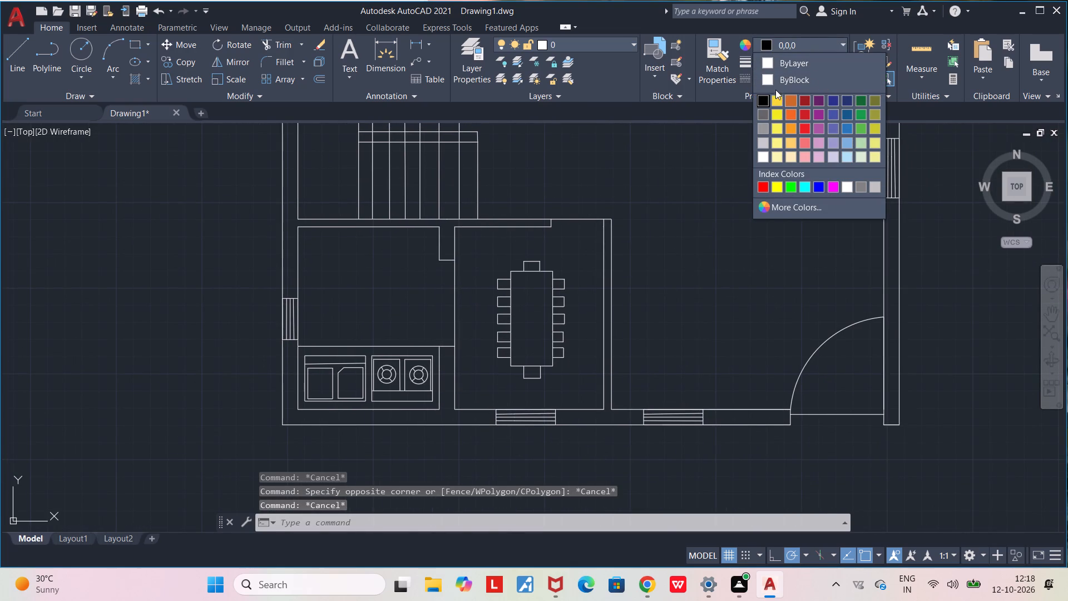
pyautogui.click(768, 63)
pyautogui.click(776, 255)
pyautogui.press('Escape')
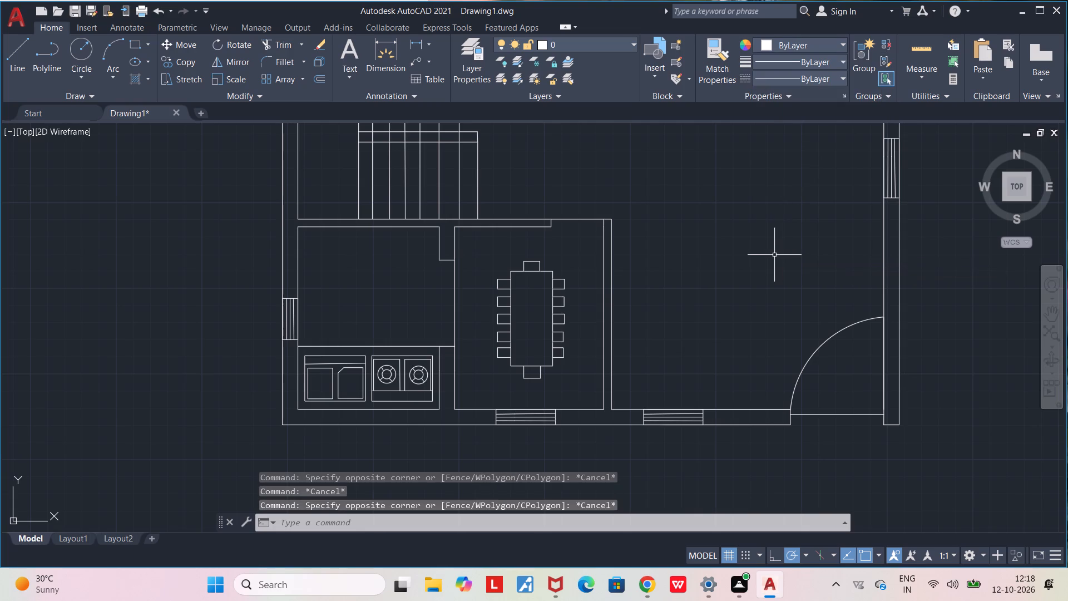
# Draw a line about 1'-3" east, continuing about 1' south, in the central hall's corner beside the small west room's east wall.
pyautogui.scroll(-1, 774, 255)
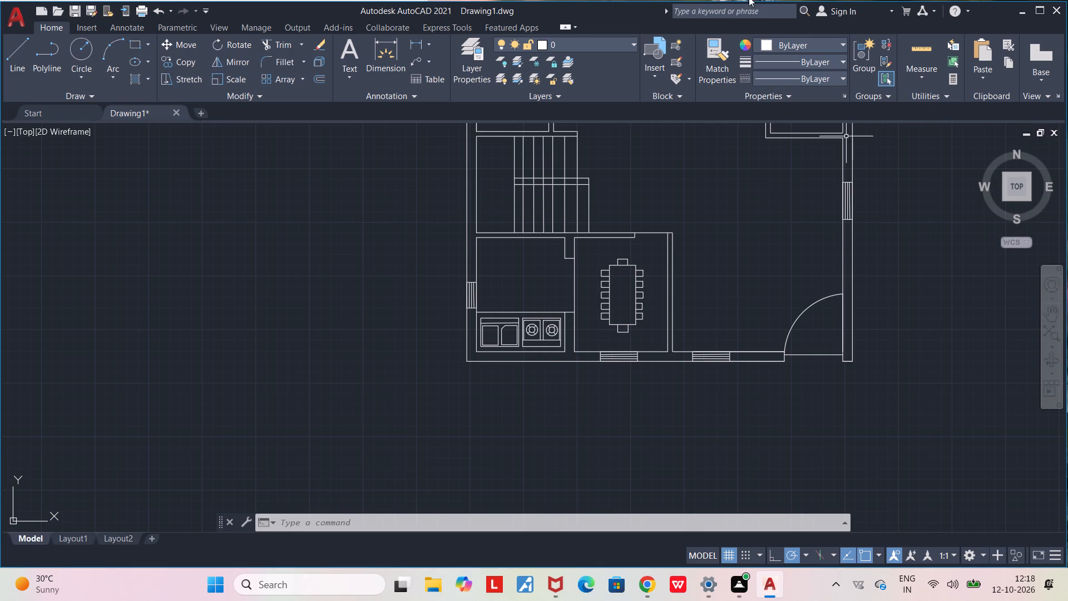
pyautogui.scroll(-2, 416, 357)
pyautogui.moveTo(473, 288); pyautogui.dragTo(463, 354, button='middle')
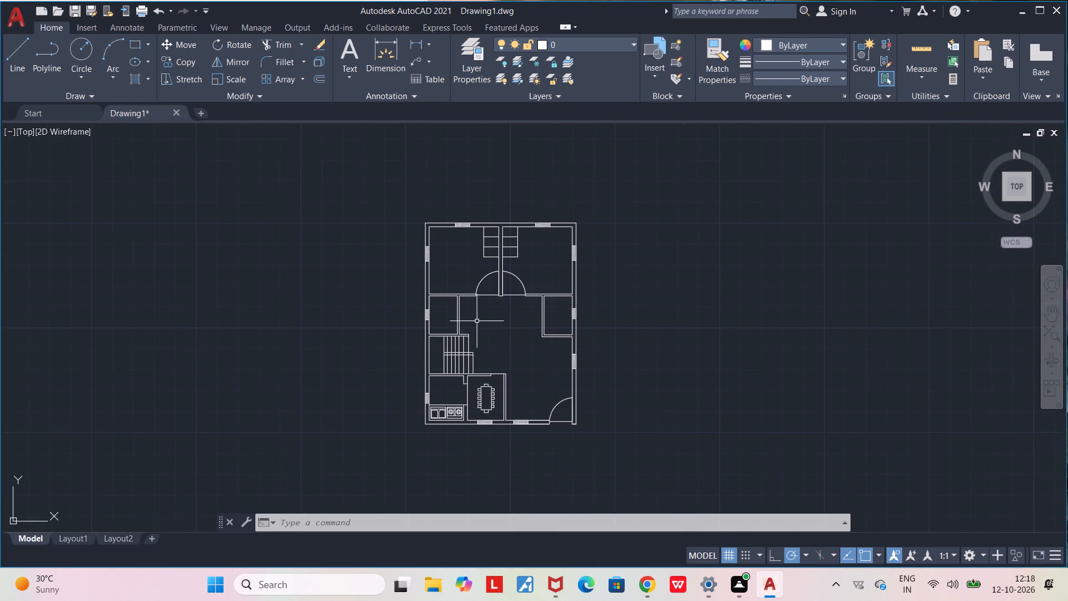
pyautogui.scroll(2, 471, 317)
pyautogui.moveTo(195, 319); pyautogui.dragTo(347, 344, button='middle')
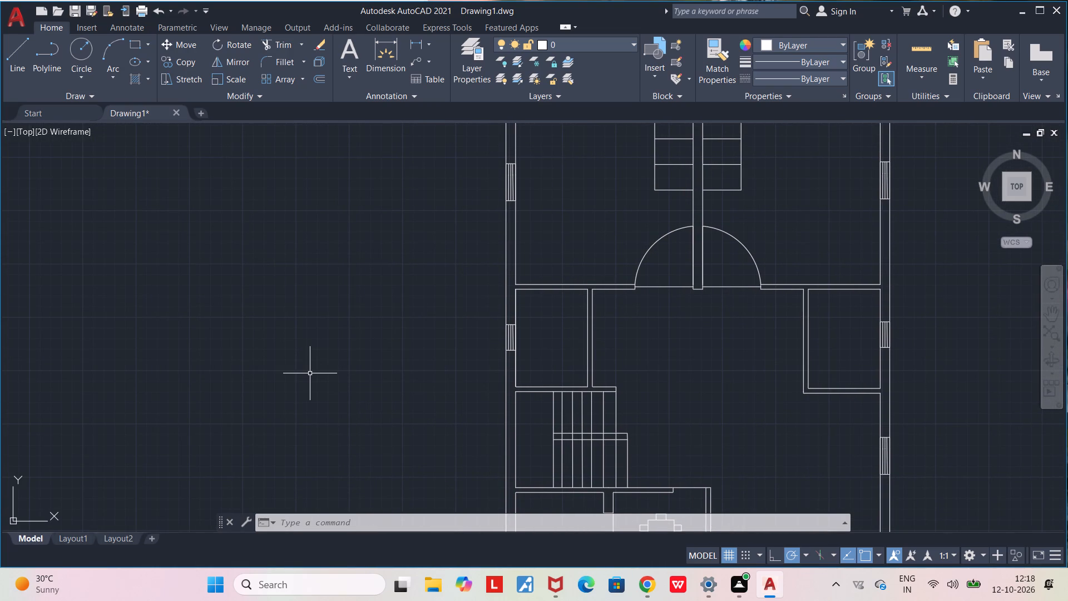
pyautogui.scroll(2, 310, 373)
pyautogui.scroll(-1, 436, 354)
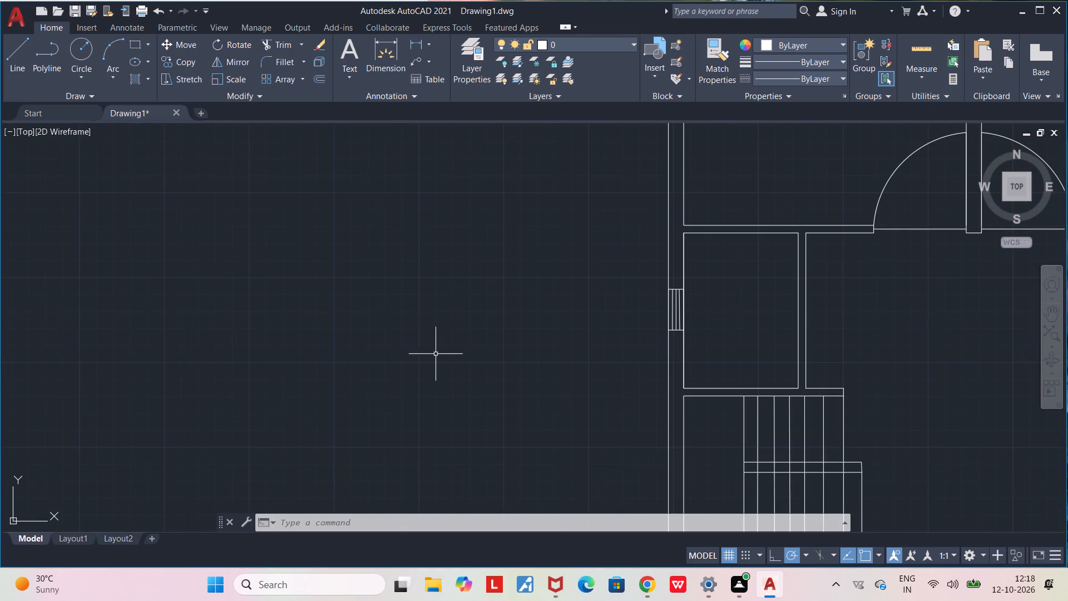
pyautogui.moveTo(693, 332); pyautogui.dragTo(374, 425, button='middle')
pyautogui.scroll(1, 530, 358)
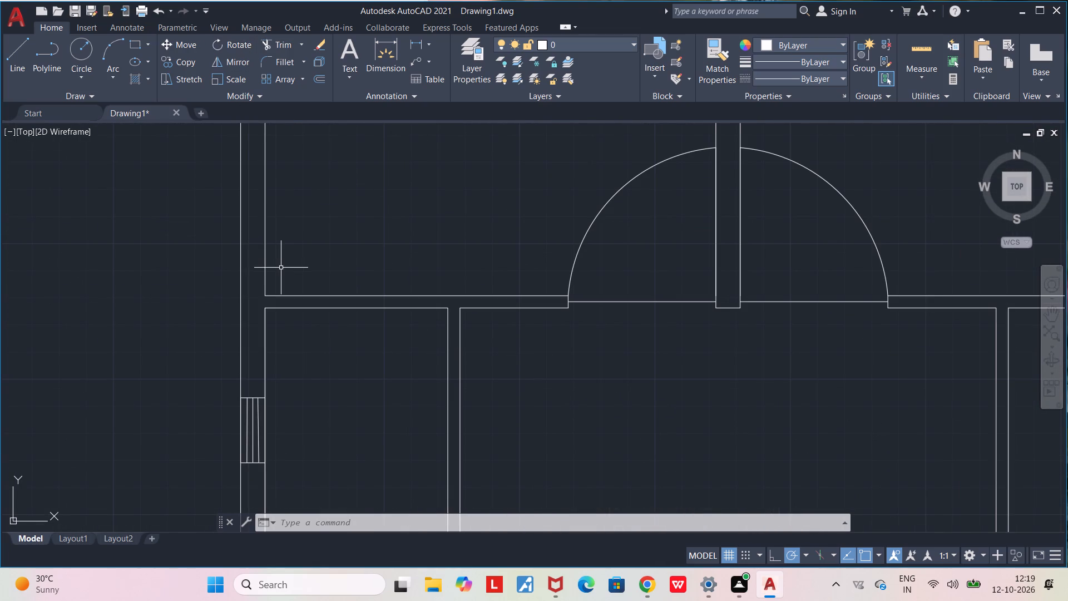
pyautogui.press('l')
pyautogui.press('Return')
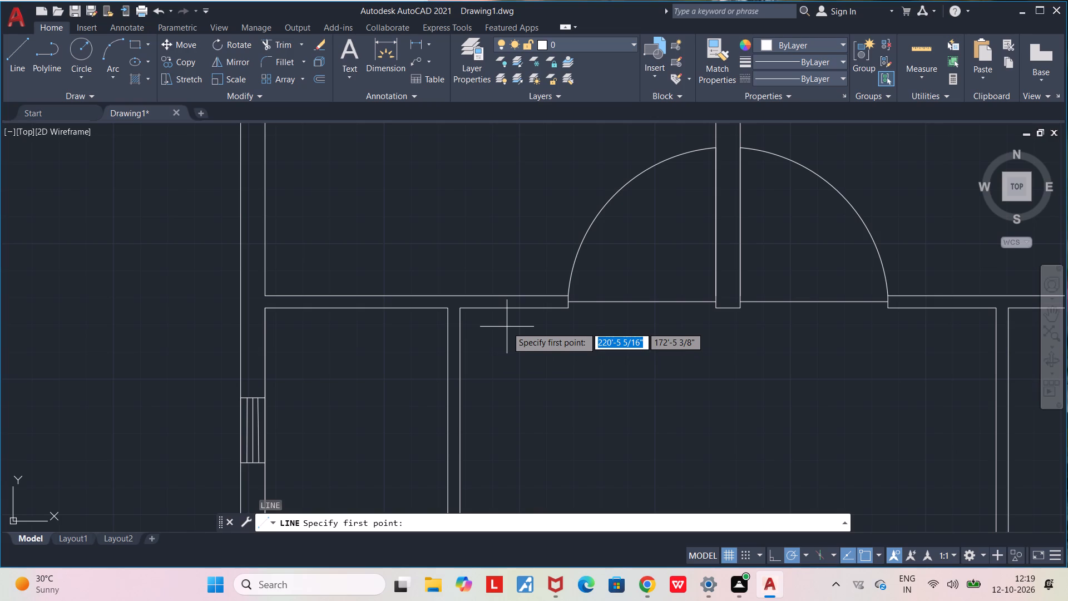
pyautogui.click(472, 325)
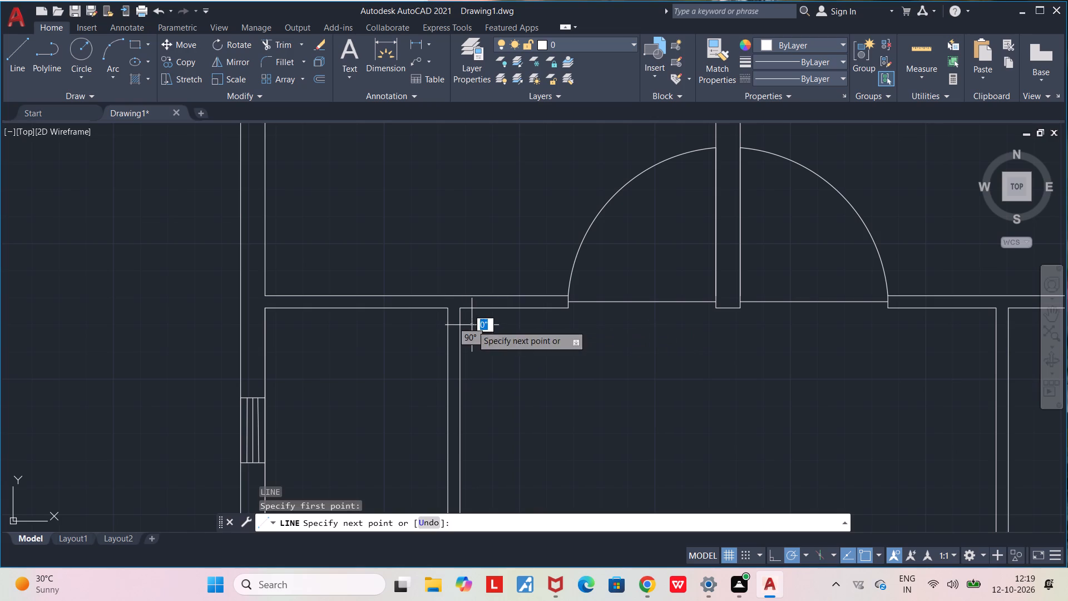
pyautogui.click(514, 324)
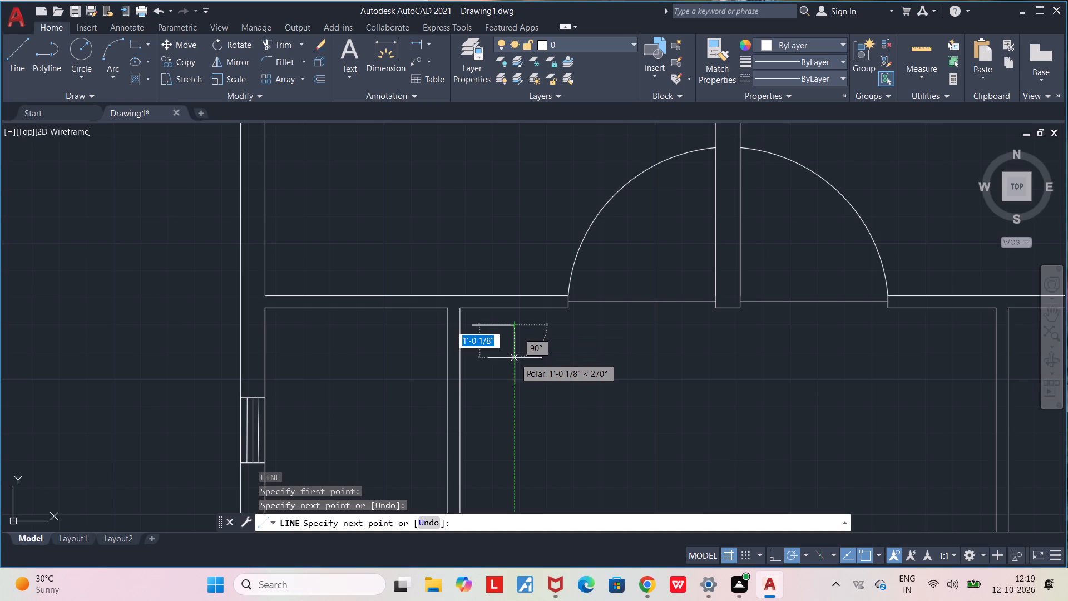
pyautogui.click(515, 358)
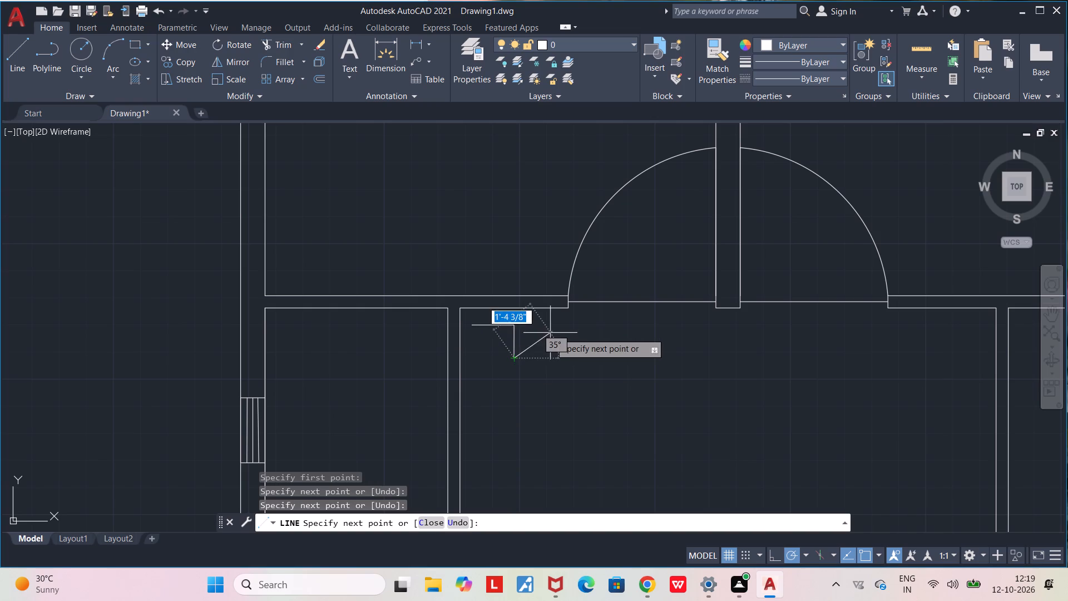
pyautogui.press('Escape')
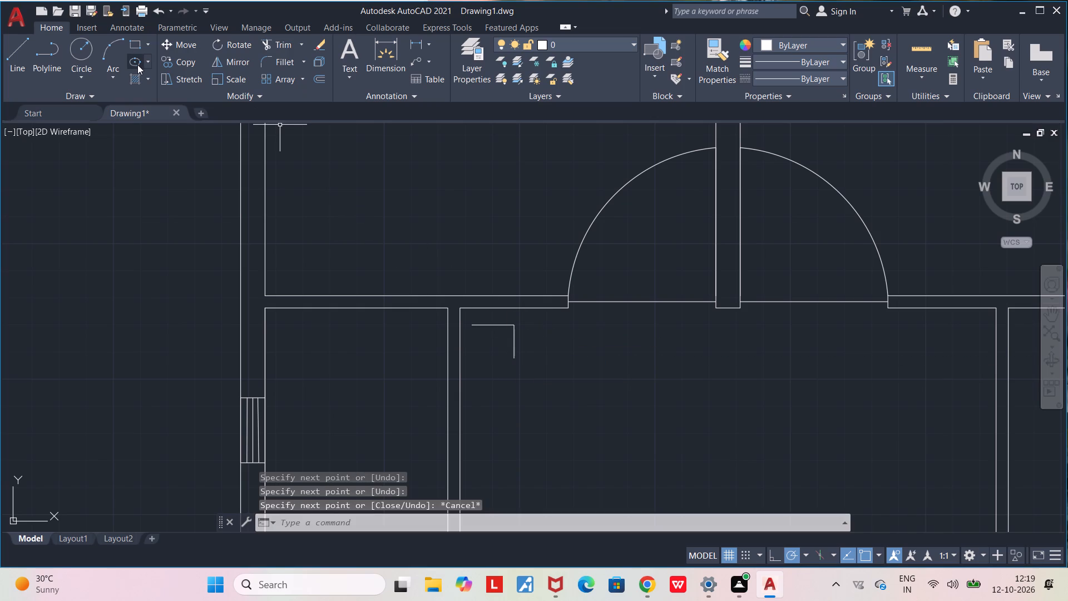
# Draw a three-point arc from the short vertical line's south end through the horizontal line's west end, ending about 2' east of it.
pyautogui.click(108, 45)
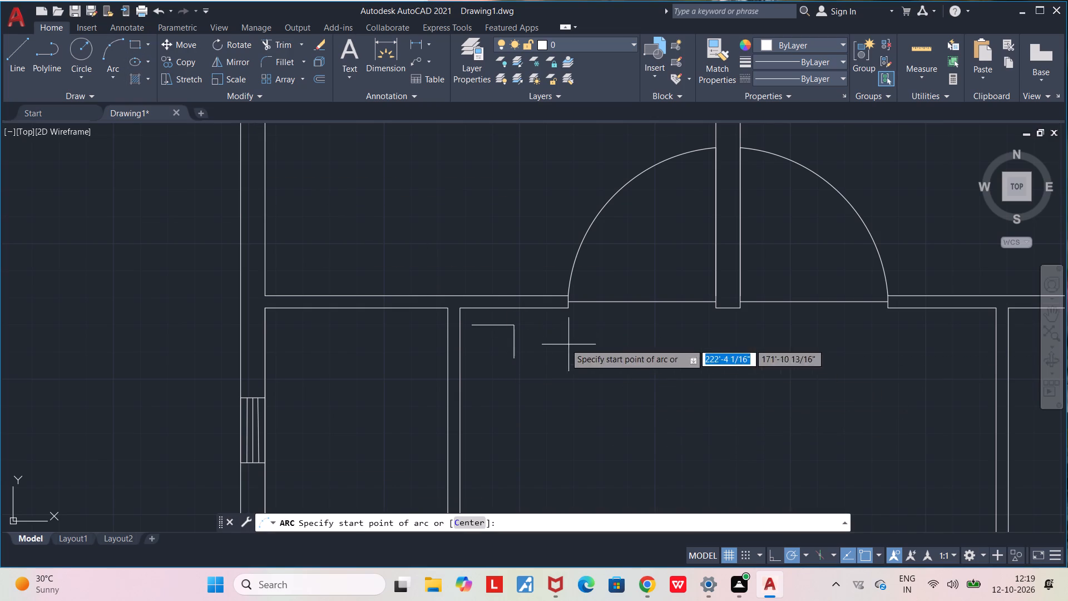
pyautogui.click(516, 362)
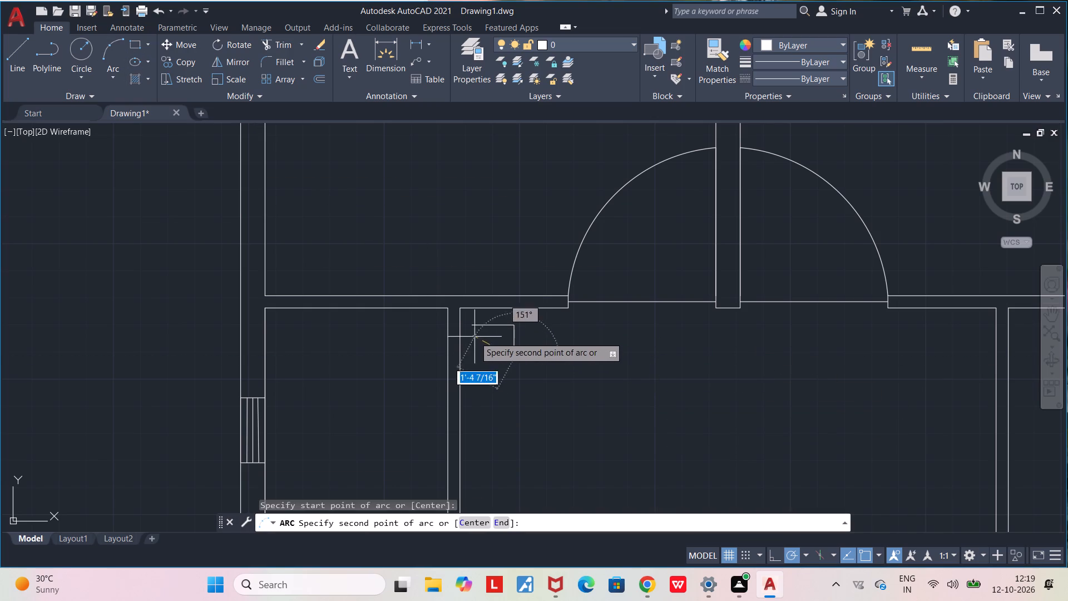
pyautogui.click(468, 328)
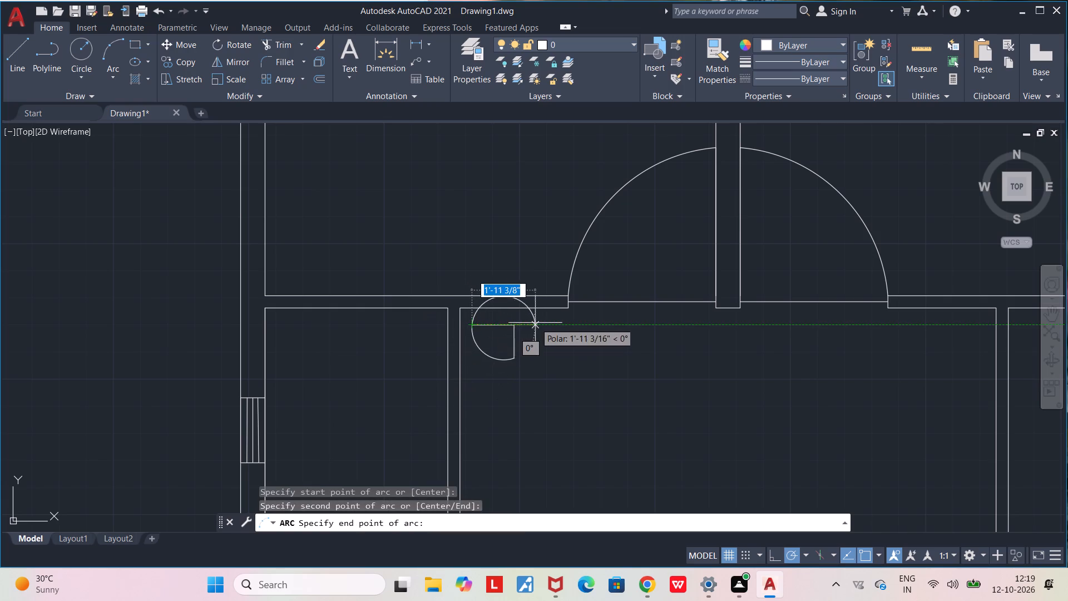
pyautogui.click(540, 326)
pyautogui.press('Escape')
pyautogui.press('Escape')
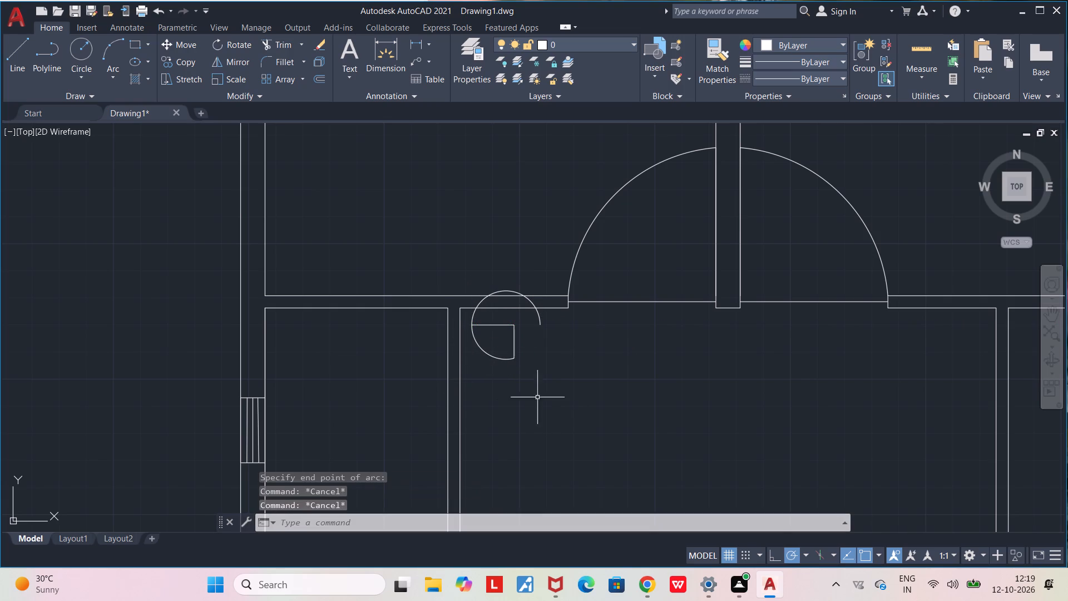
# Trim all arc segments north and east of the two short lines, leaving a closed quarter-round outline.
pyautogui.write('TR')
pyautogui.press('Return')
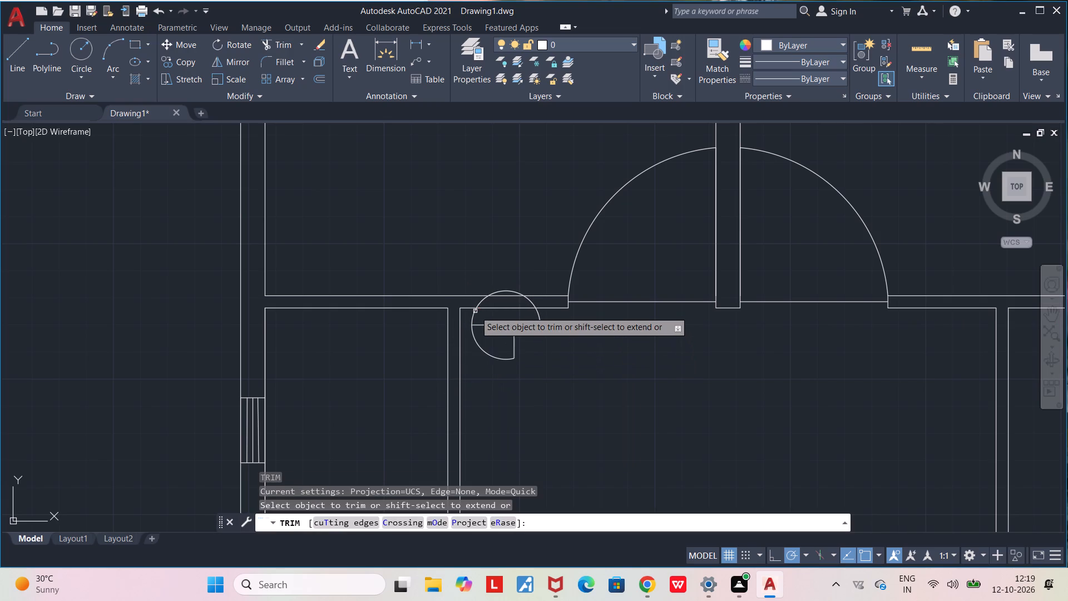
pyautogui.click(472, 315)
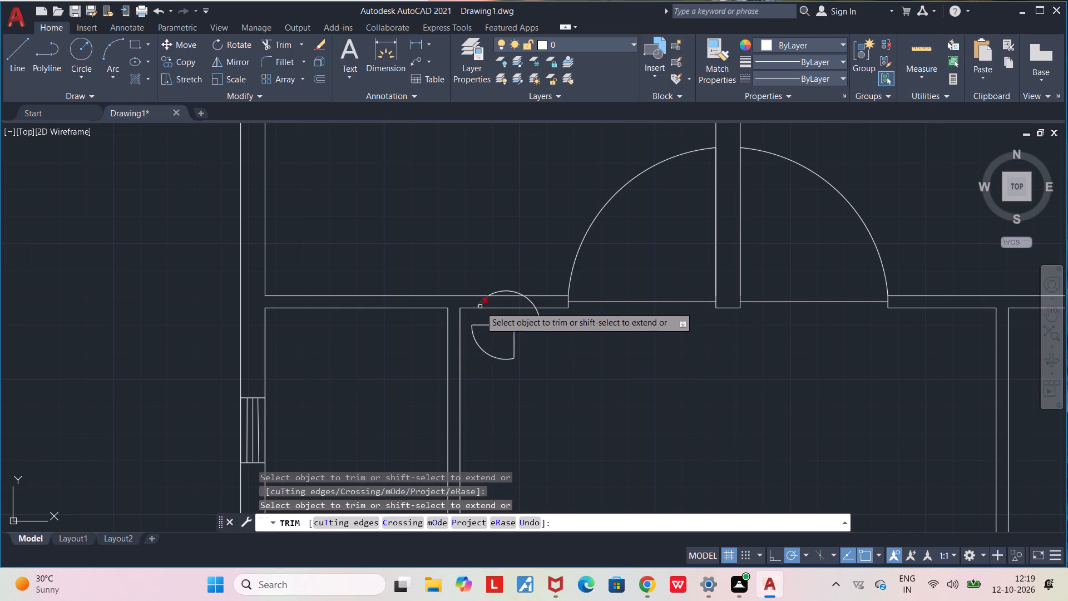
pyautogui.click(482, 303)
pyautogui.click(507, 292)
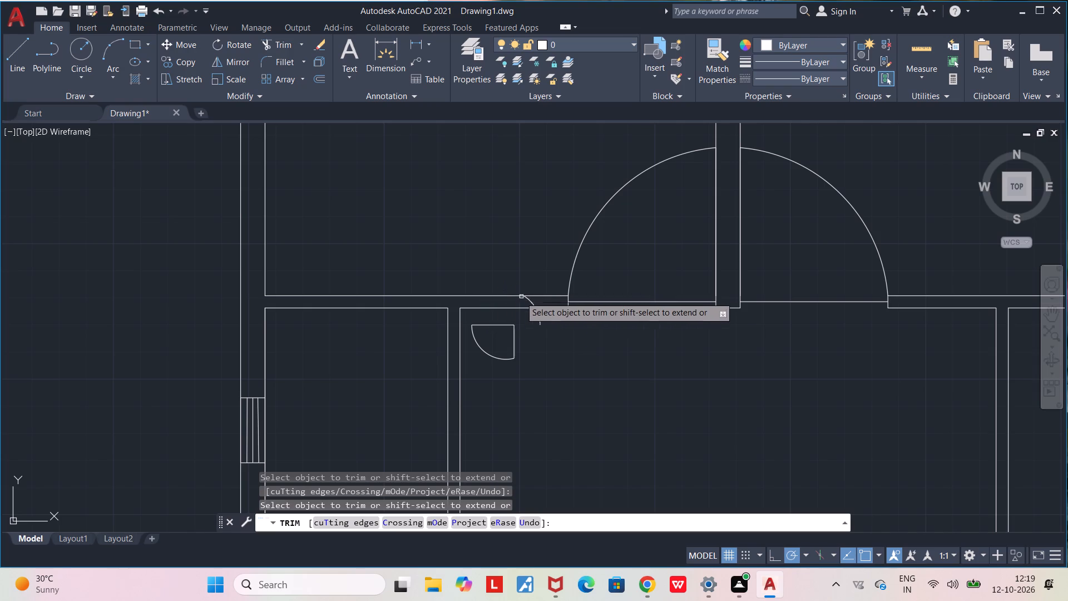
pyautogui.click(533, 302)
pyautogui.click(539, 321)
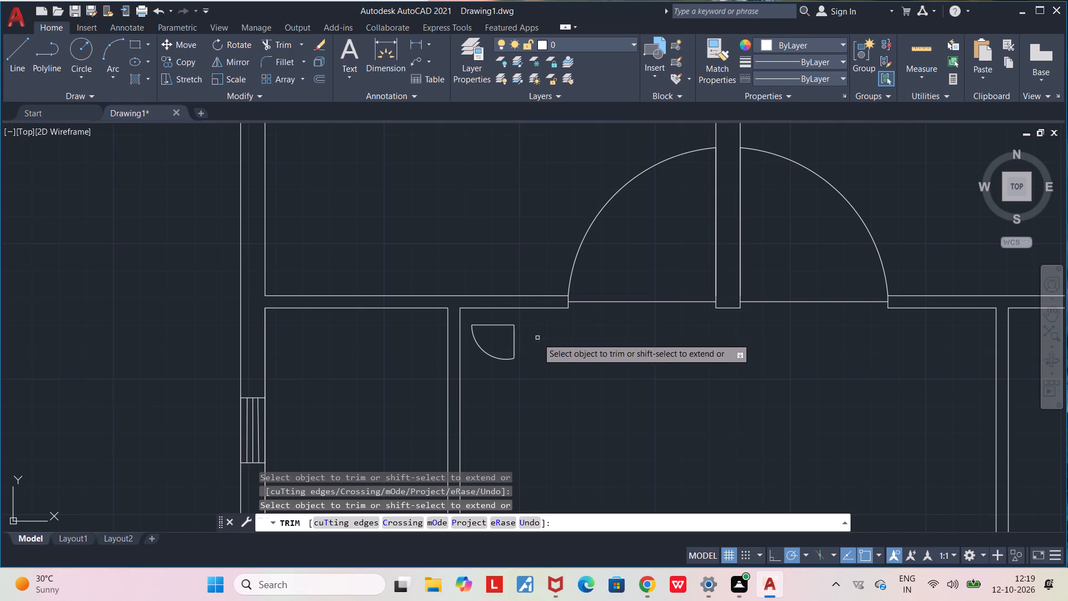
pyautogui.scroll(2, 530, 370)
pyautogui.moveTo(522, 370); pyautogui.dragTo(816, 382, button='middle')
pyautogui.scroll(-2, 816, 382)
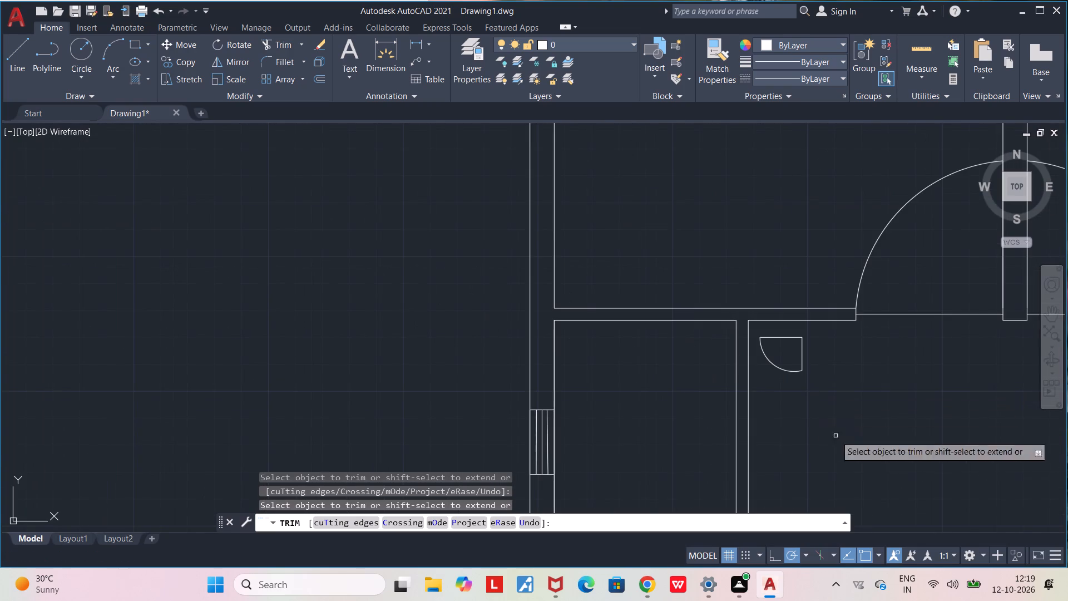
pyautogui.press('Escape')
pyautogui.press('Escape')
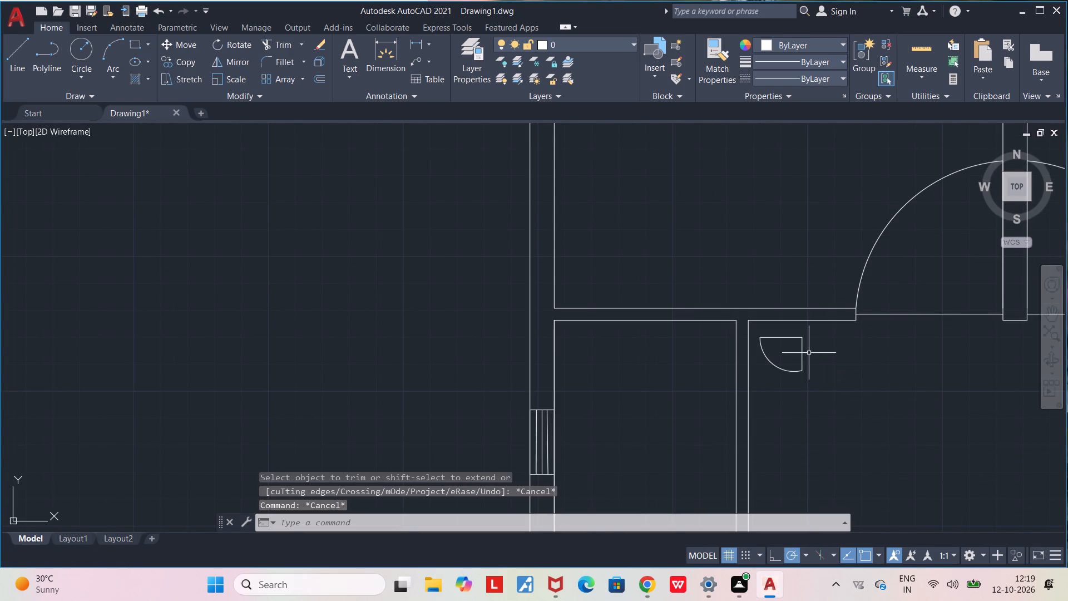
# Move the quarter-round outline by its northeast corner onto the small west room's inner northeast corner.
pyautogui.click(831, 398)
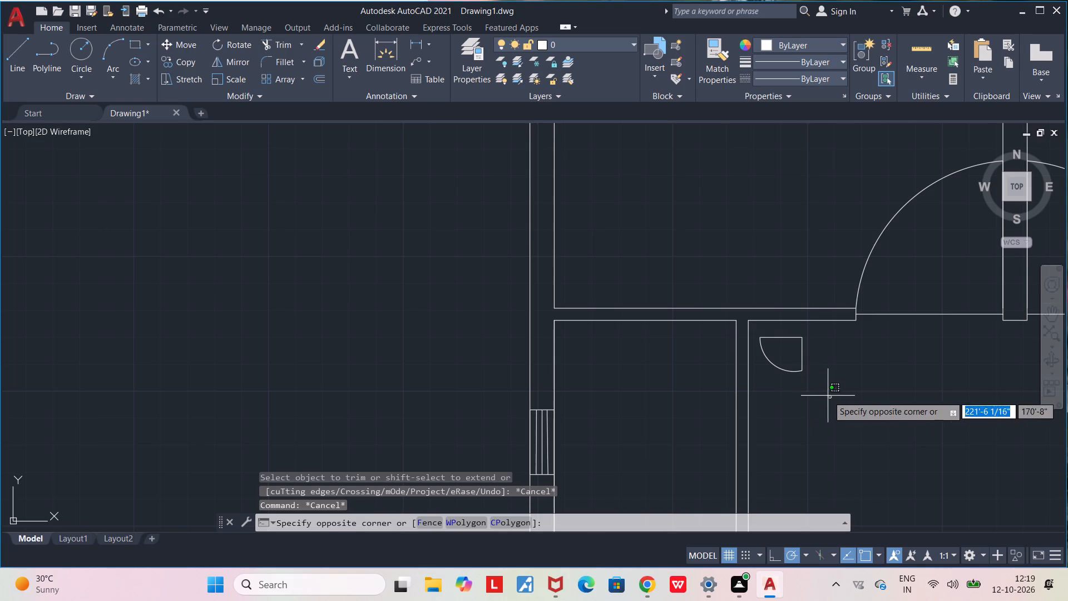
pyautogui.click(762, 328)
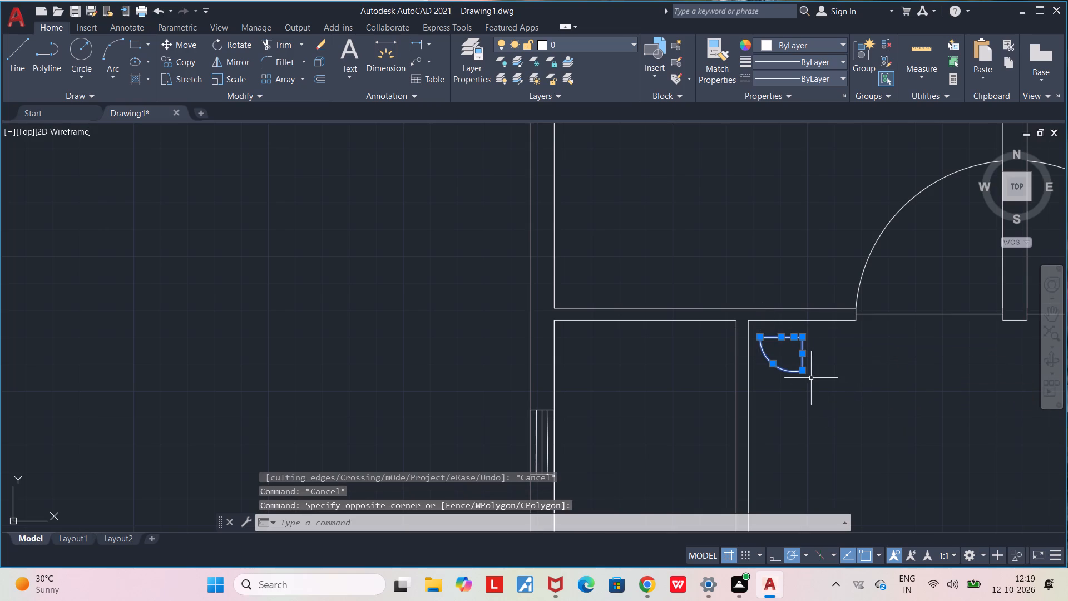
pyautogui.press('m')
pyautogui.press('Return')
pyautogui.scroll(1, 794, 371)
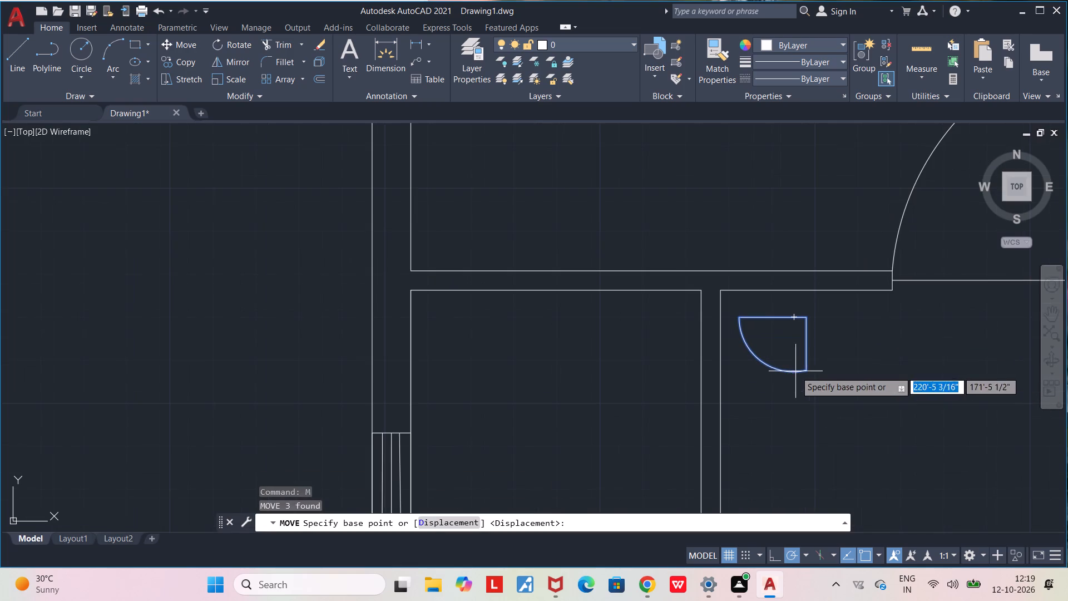
pyautogui.click(805, 320)
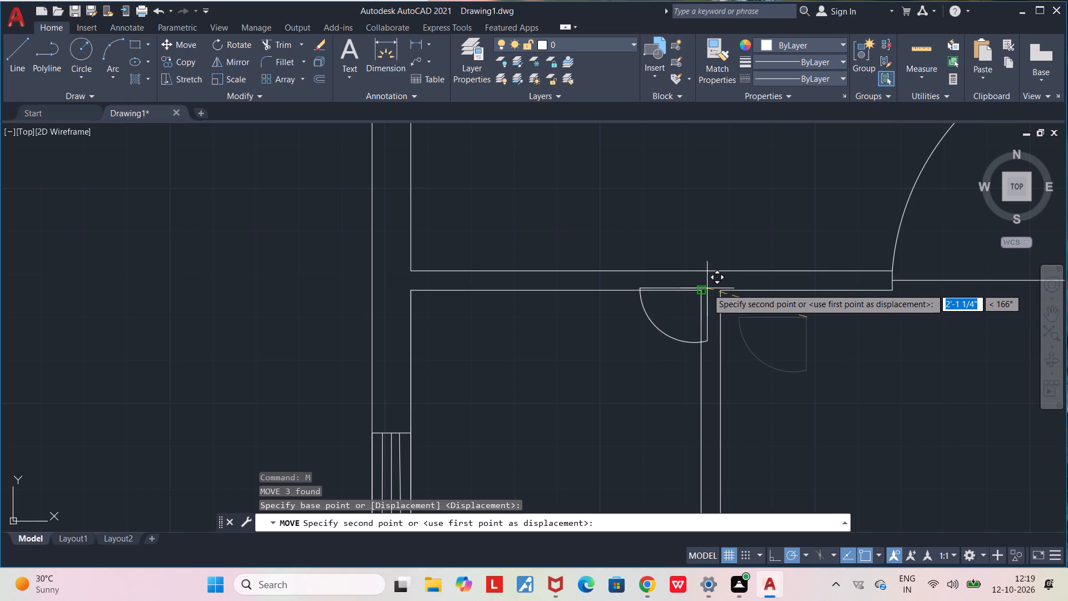
pyautogui.click(708, 290)
pyautogui.scroll(1, 706, 337)
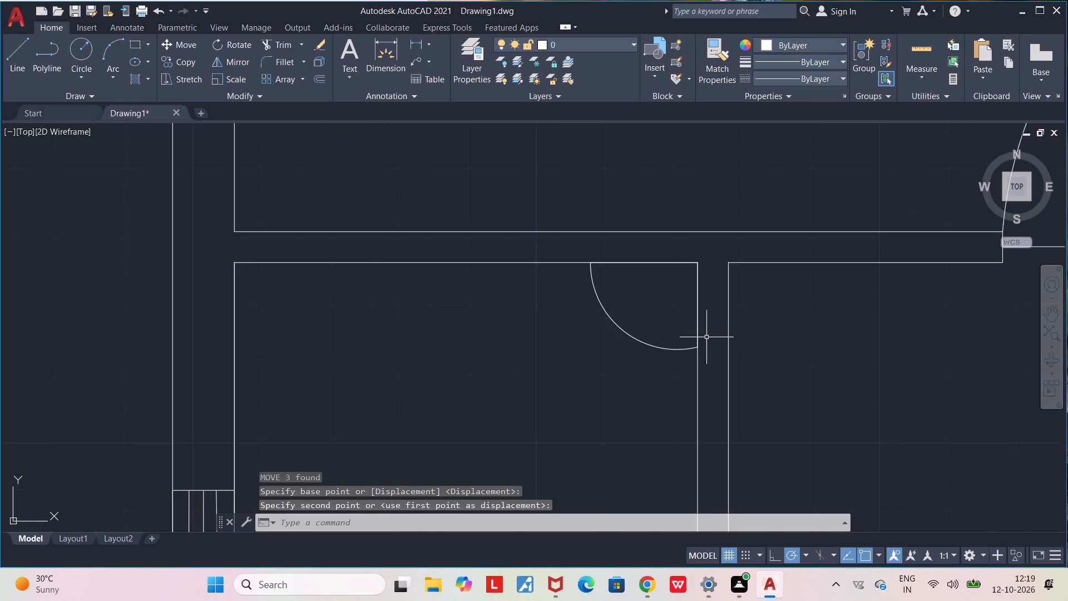
# Move the quarter-round outline about 2-1/2" east, into the thickness of the small west room's east wall.
pyautogui.moveTo(705, 339); pyautogui.dragTo(529, 410, button='middle')
pyautogui.click(389, 321)
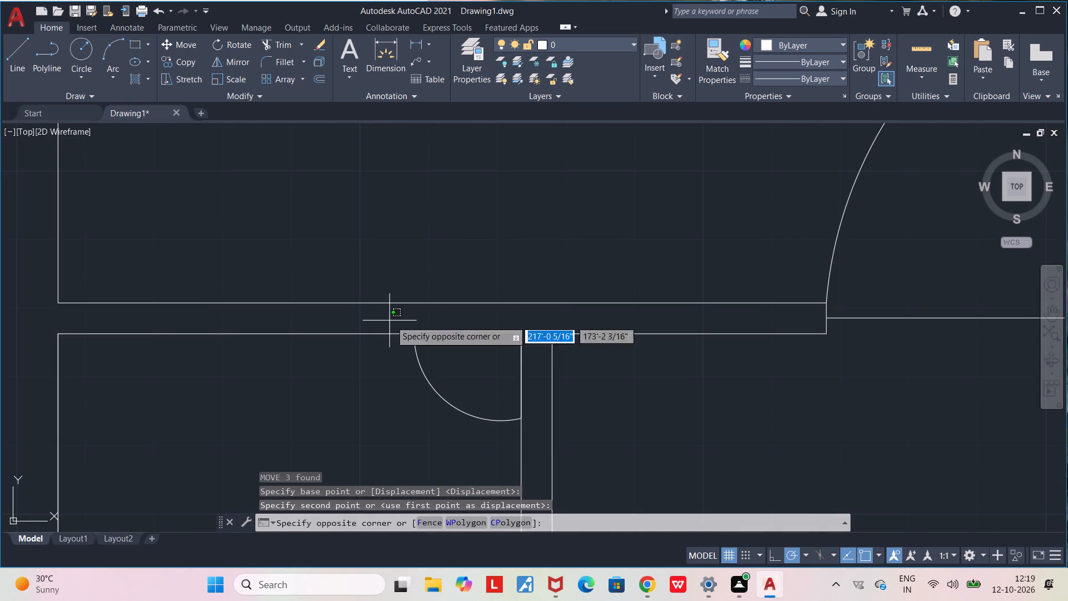
pyautogui.click(540, 436)
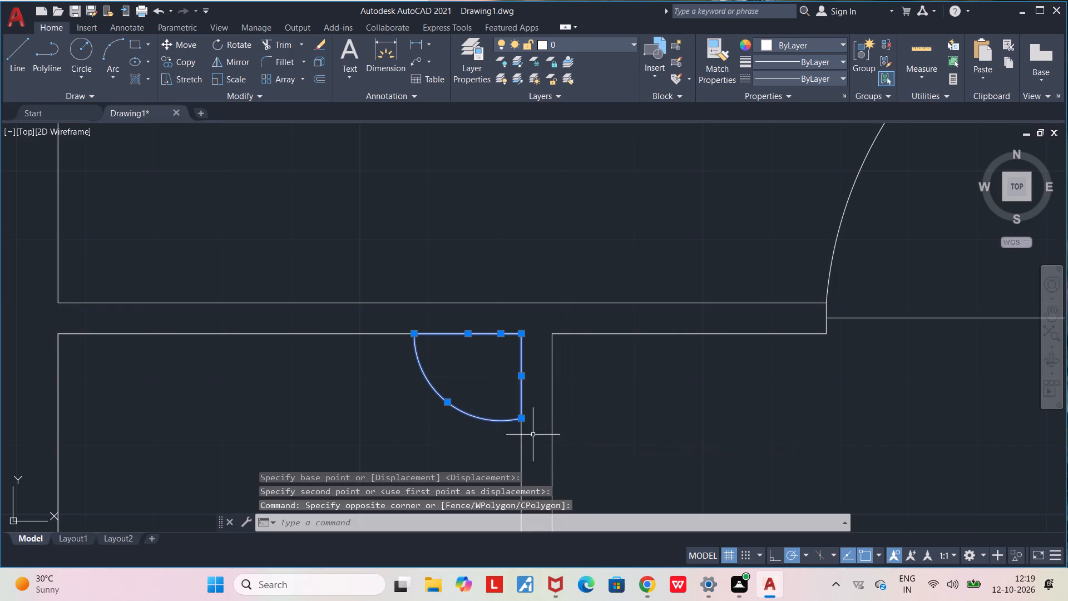
pyautogui.press('m')
pyautogui.press('Return')
pyautogui.click(523, 334)
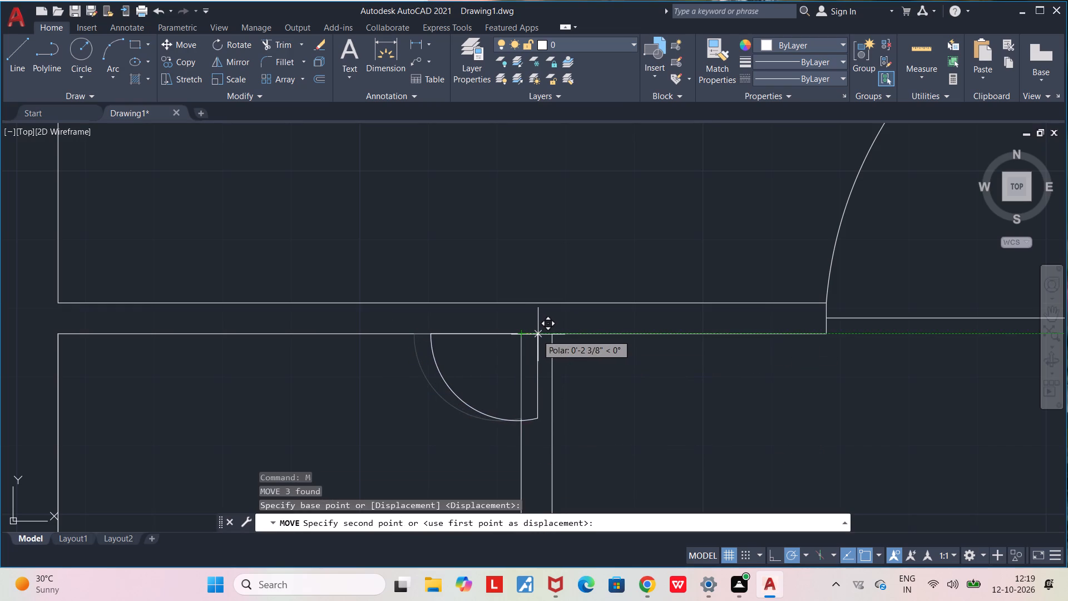
pyautogui.click(540, 334)
pyautogui.press('Escape')
pyautogui.press('Escape')
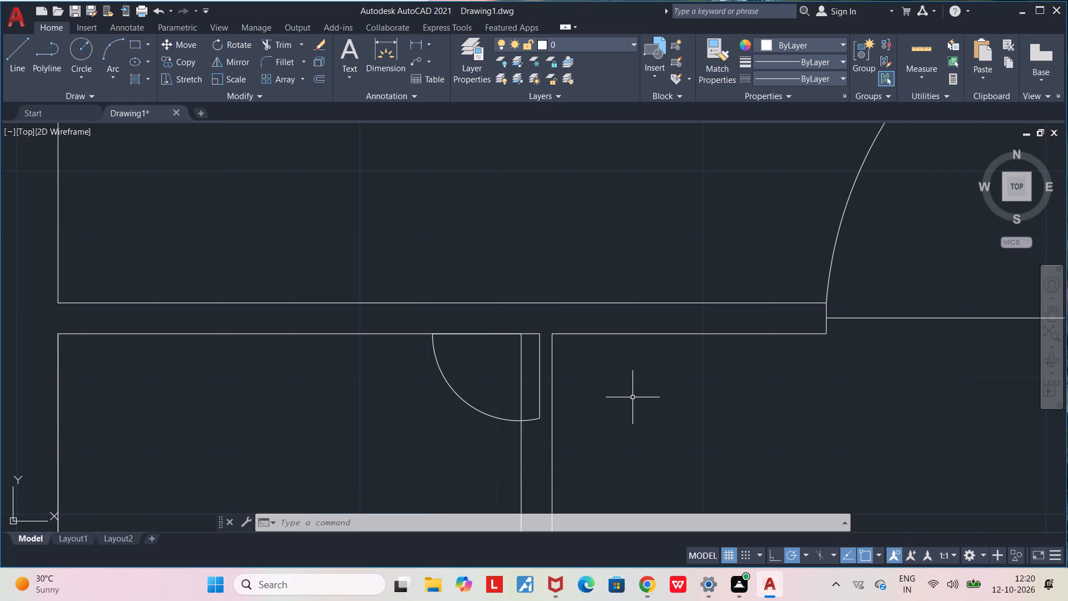
# Draw a 4-1/2" horizontal line across the small west room's east wall, starting where the arc meets its west face.
pyautogui.scroll(3, 531, 441)
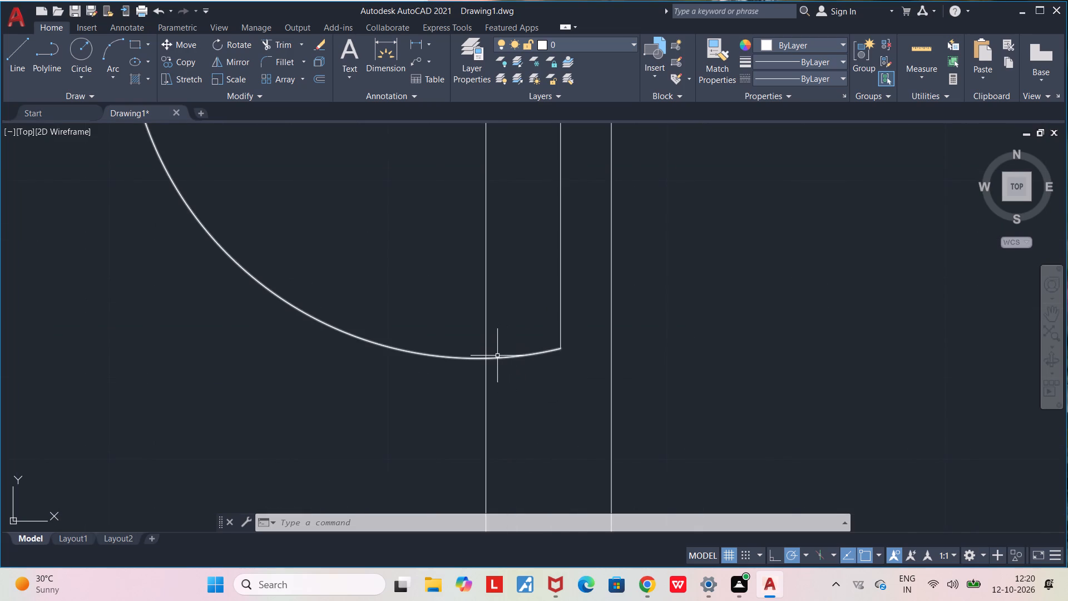
pyautogui.press('l')
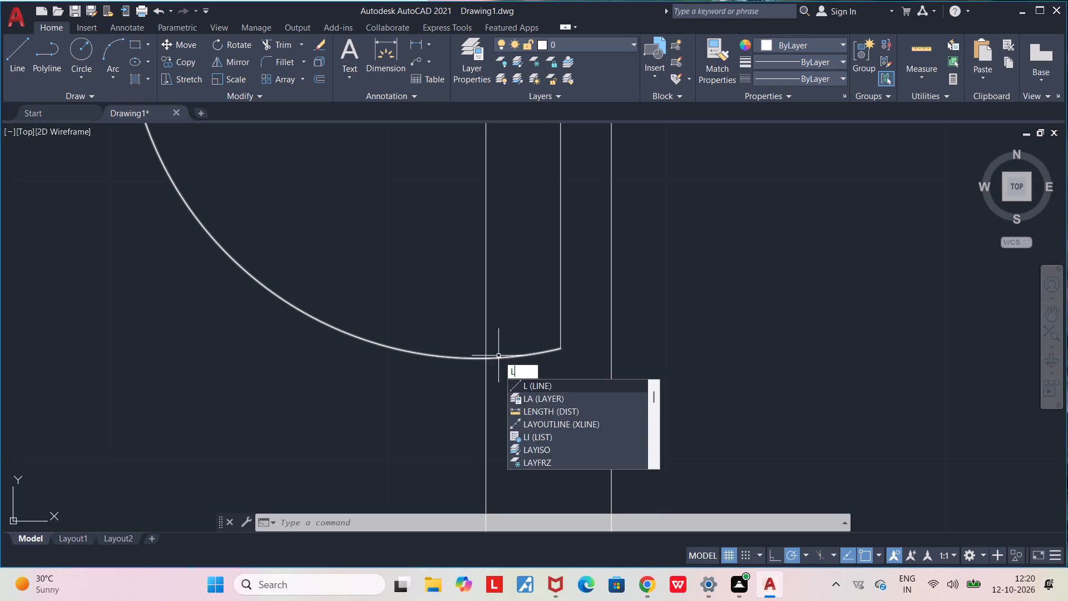
pyautogui.press('Return')
pyautogui.click(483, 359)
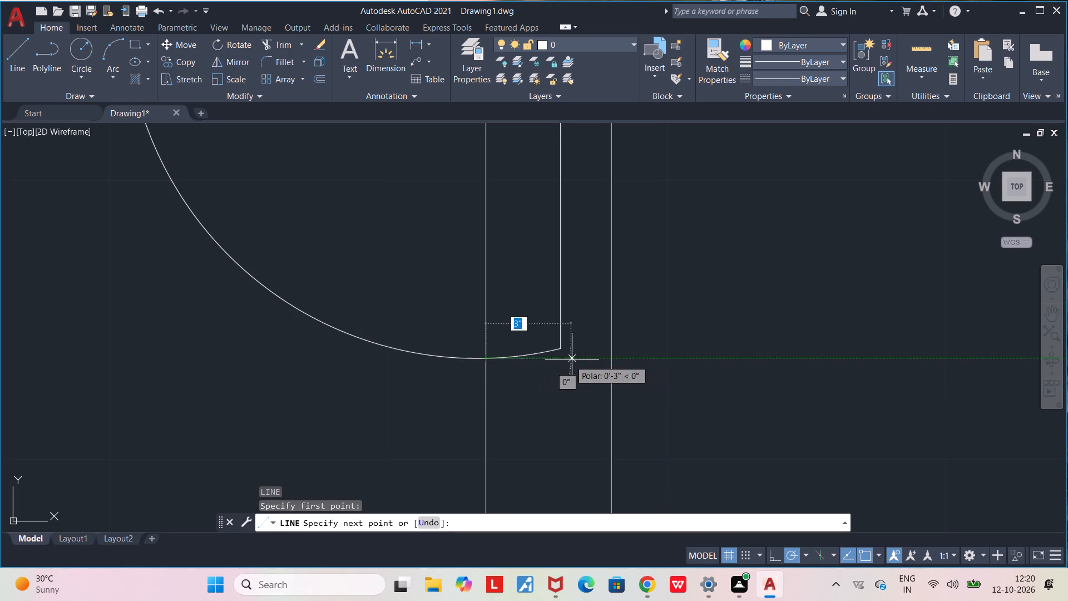
pyautogui.click(613, 359)
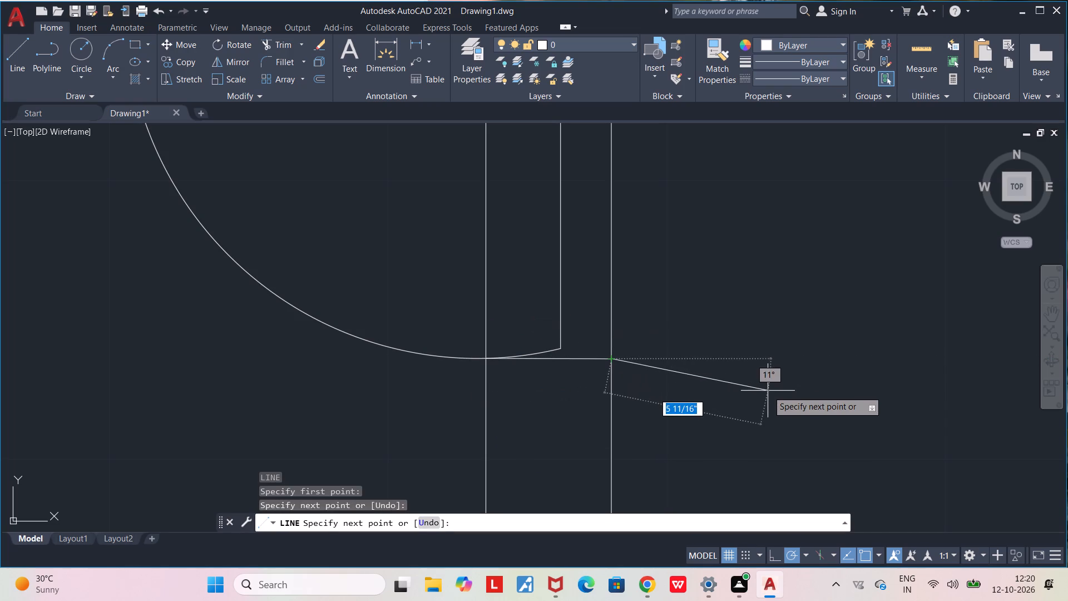
pyautogui.press('Escape')
pyautogui.press('Escape')
# Draw a 3/8" vertical line from the south end of the outline's straight side down to the short line across the wall.
pyautogui.scroll(1, 556, 360)
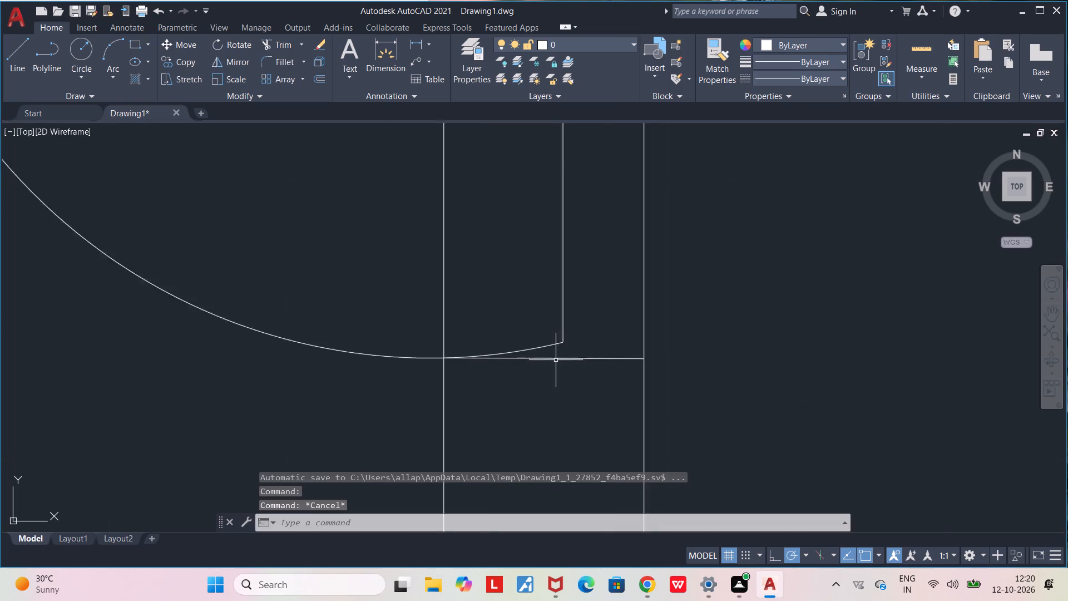
pyautogui.scroll(1, 556, 360)
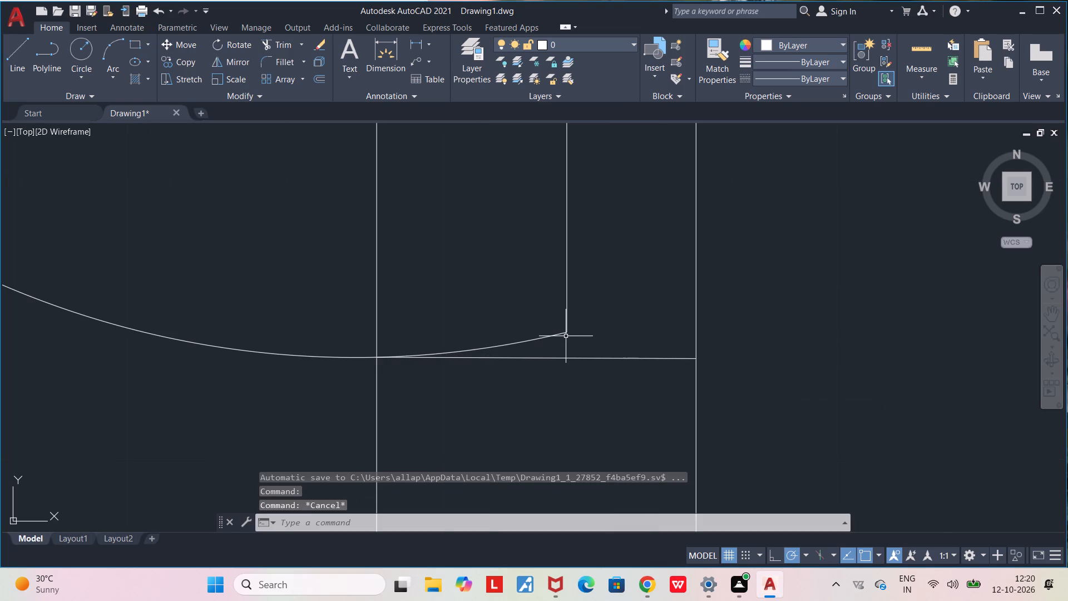
pyautogui.press('l')
pyautogui.press('Return')
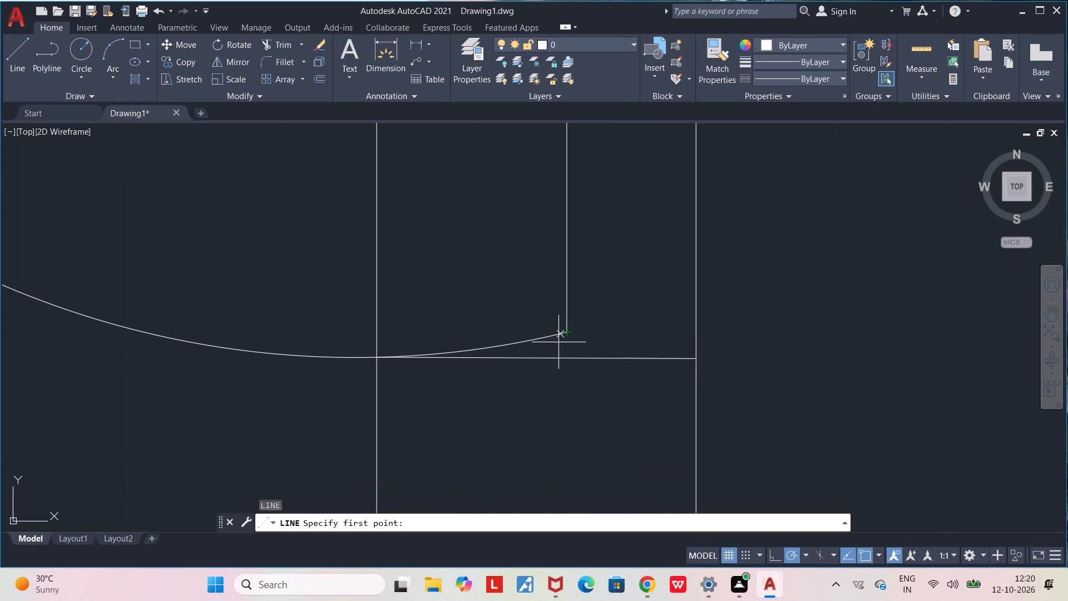
pyautogui.click(571, 335)
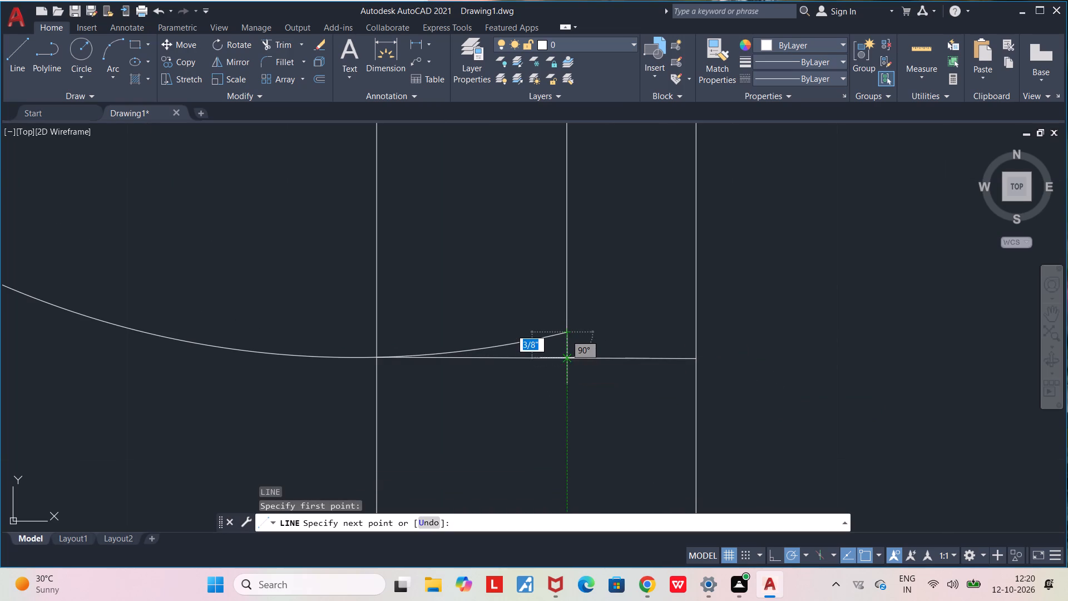
pyautogui.click(567, 357)
pyautogui.press('Escape')
pyautogui.press('Escape')
# Trim the arc's end inside the wall and both east-wall face lines north of the short line across the wall.
pyautogui.write('TR')
pyautogui.press('Return')
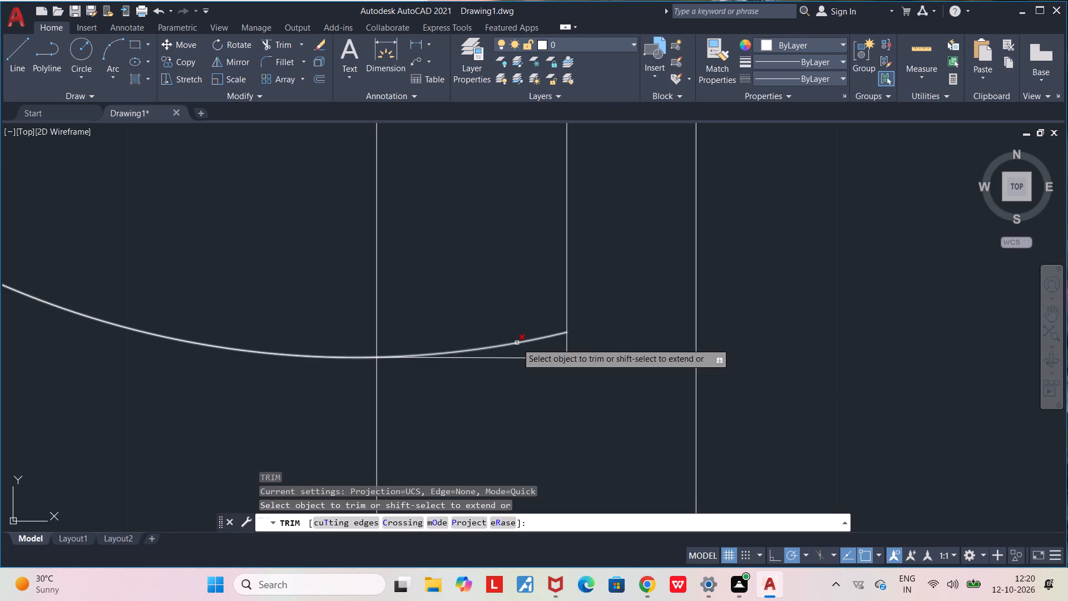
pyautogui.click(517, 343)
pyautogui.scroll(-3, 429, 368)
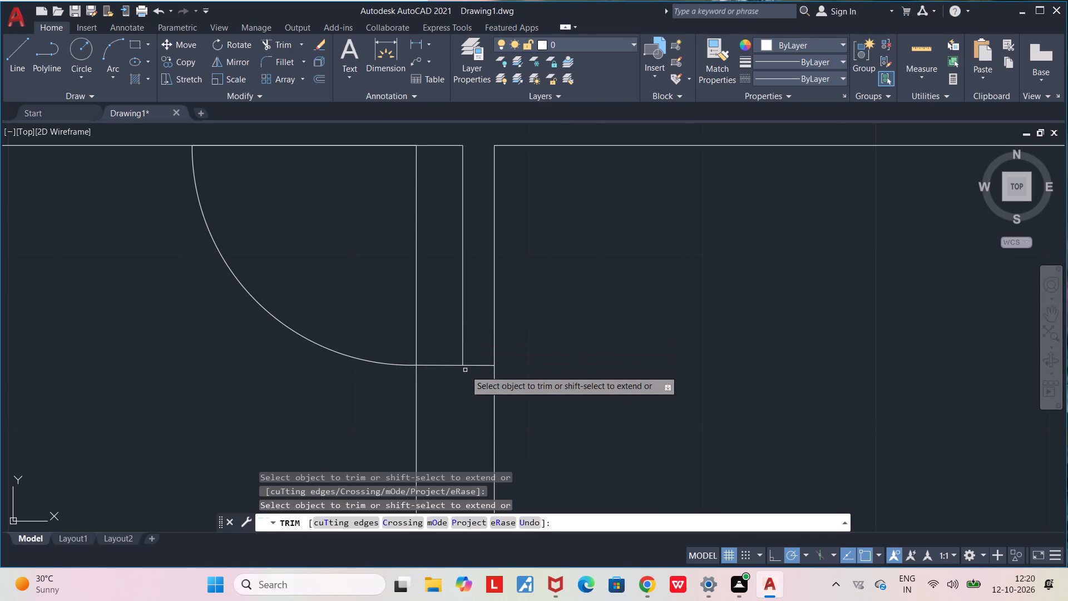
pyautogui.scroll(1, 465, 370)
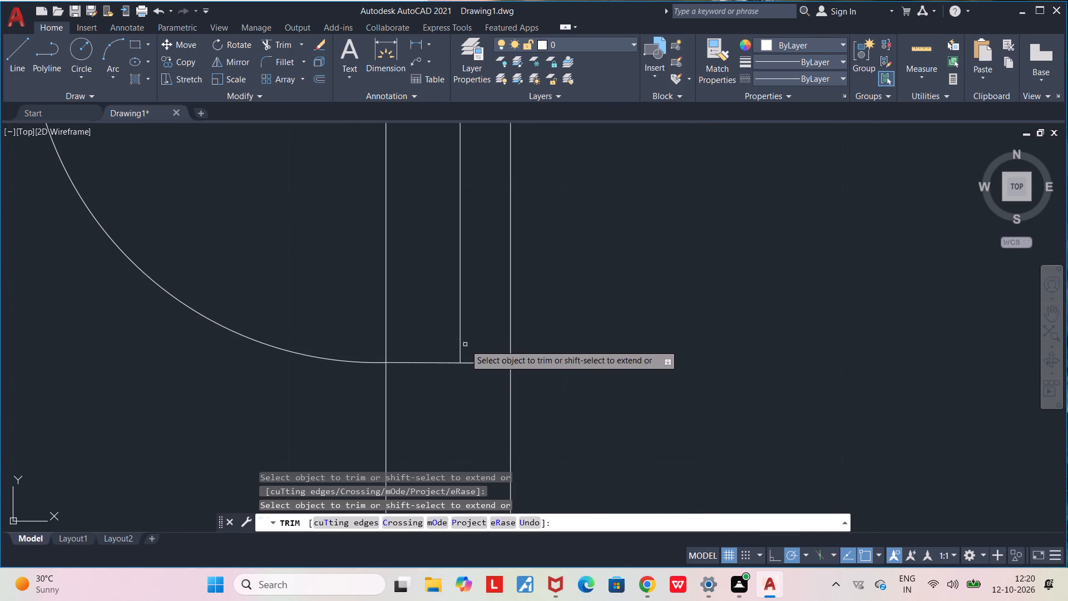
pyautogui.click(385, 319)
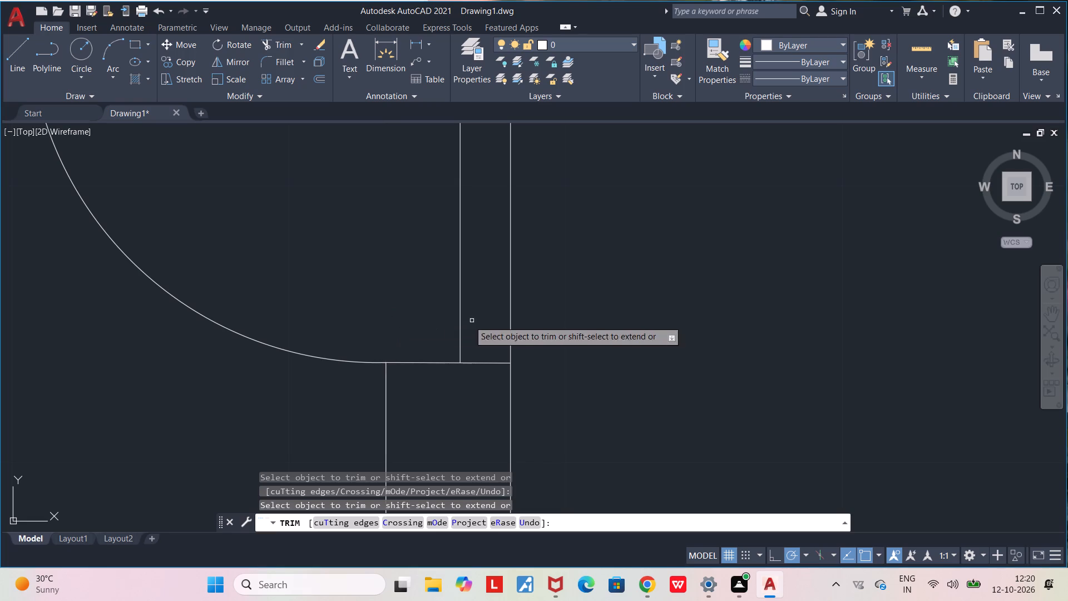
pyautogui.click(510, 334)
pyautogui.moveTo(511, 328); pyautogui.dragTo(501, 407, button='middle')
pyautogui.scroll(-2, 500, 408)
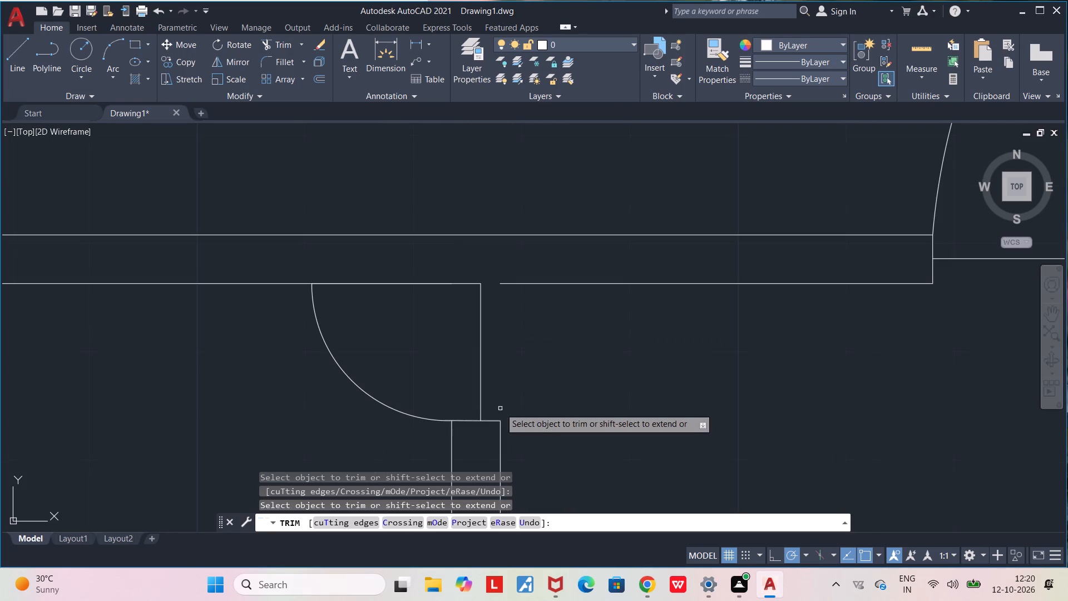
pyautogui.moveTo(531, 324); pyautogui.dragTo(532, 347, button='middle')
pyautogui.scroll(1, 512, 333)
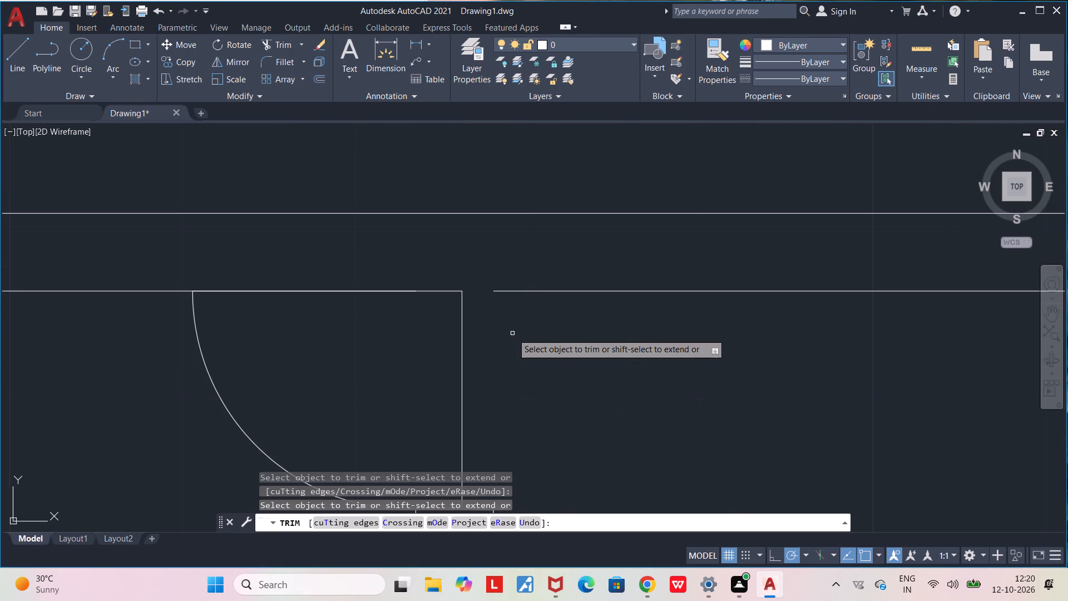
pyautogui.press('Escape')
pyautogui.press('Escape')
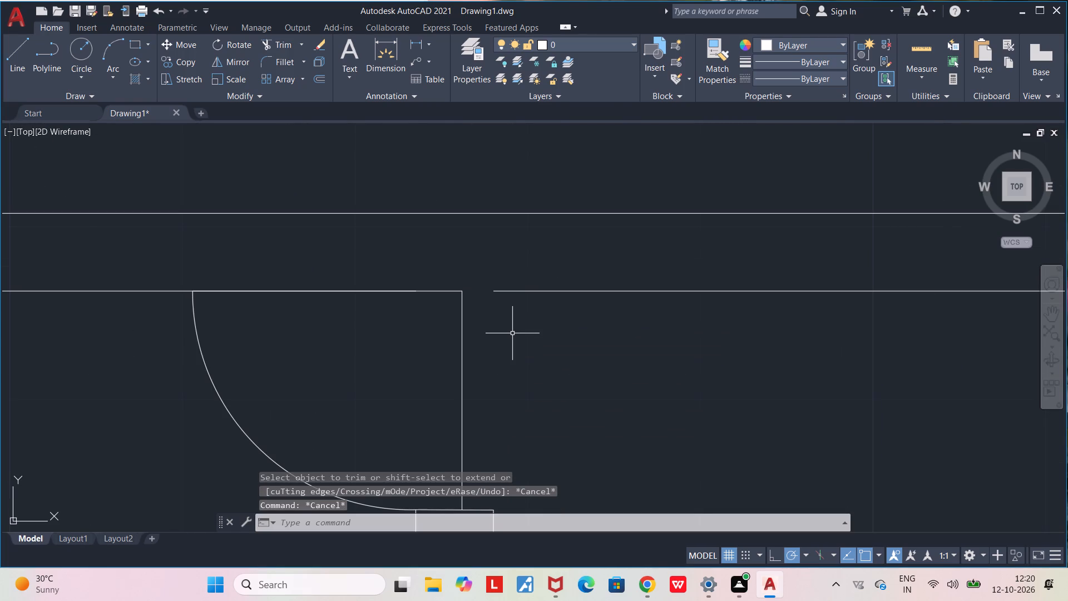
# Draw a short horizontal line closing the gap between the north wall's loose end and the quarter-round outline's northeast corner.
pyautogui.press('l')
pyautogui.press('Return')
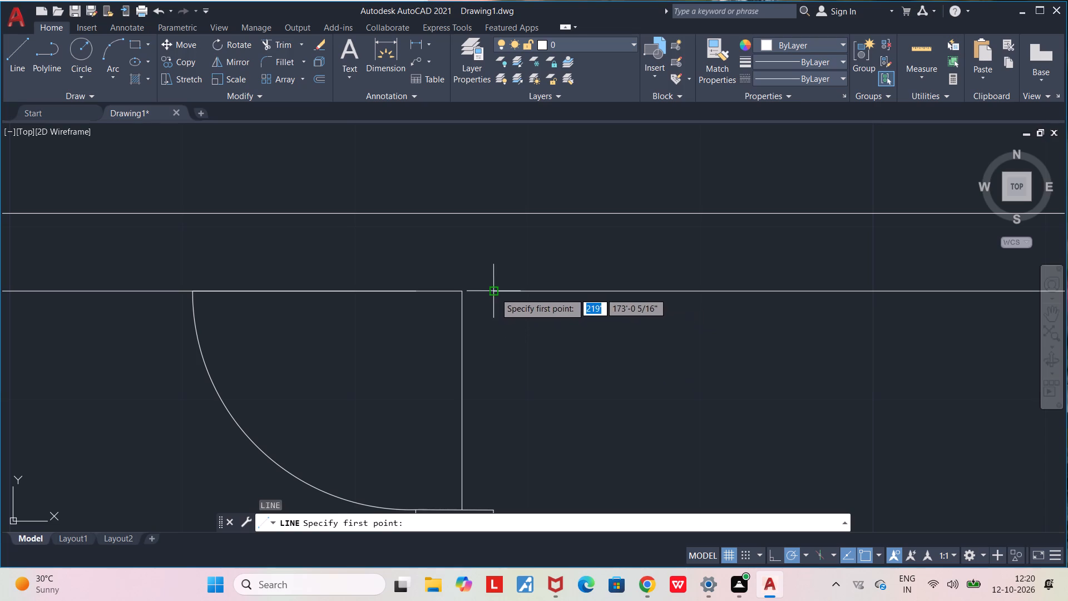
pyautogui.click(495, 293)
pyautogui.click(463, 288)
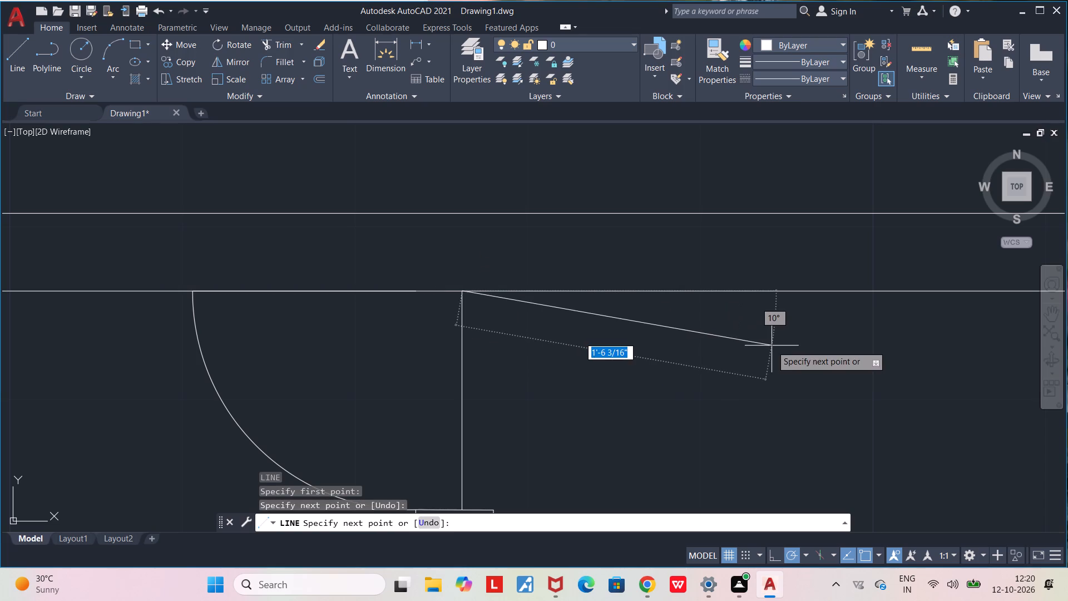
pyautogui.press('Escape')
pyautogui.press('Escape')
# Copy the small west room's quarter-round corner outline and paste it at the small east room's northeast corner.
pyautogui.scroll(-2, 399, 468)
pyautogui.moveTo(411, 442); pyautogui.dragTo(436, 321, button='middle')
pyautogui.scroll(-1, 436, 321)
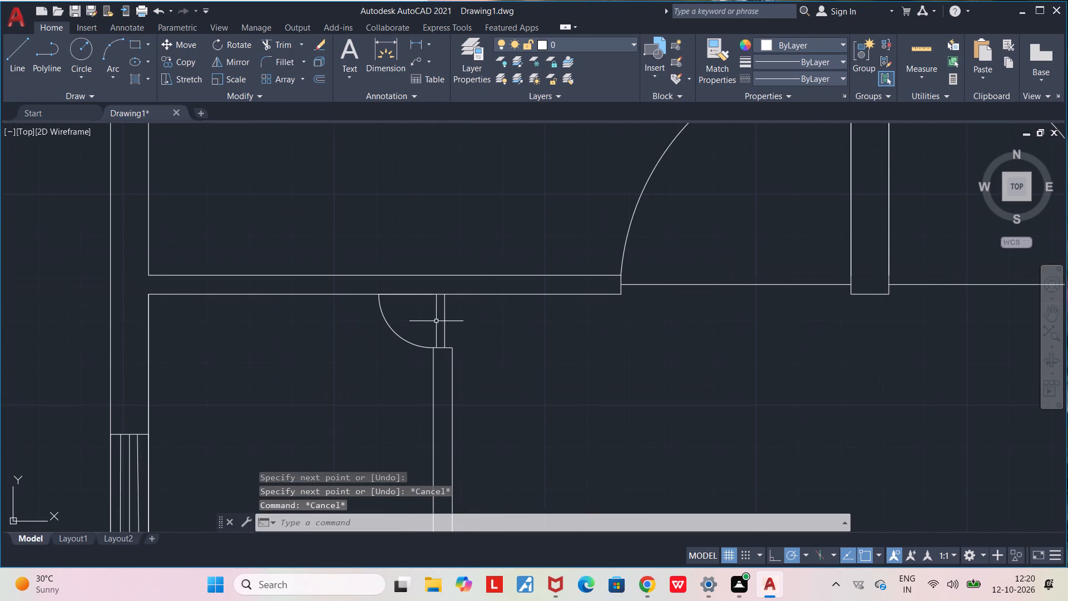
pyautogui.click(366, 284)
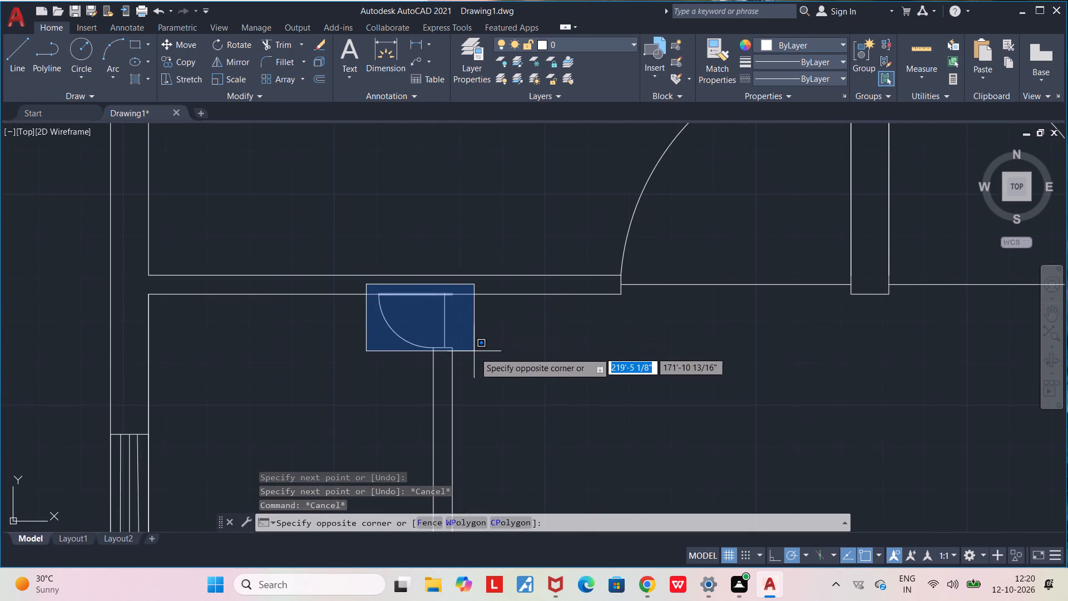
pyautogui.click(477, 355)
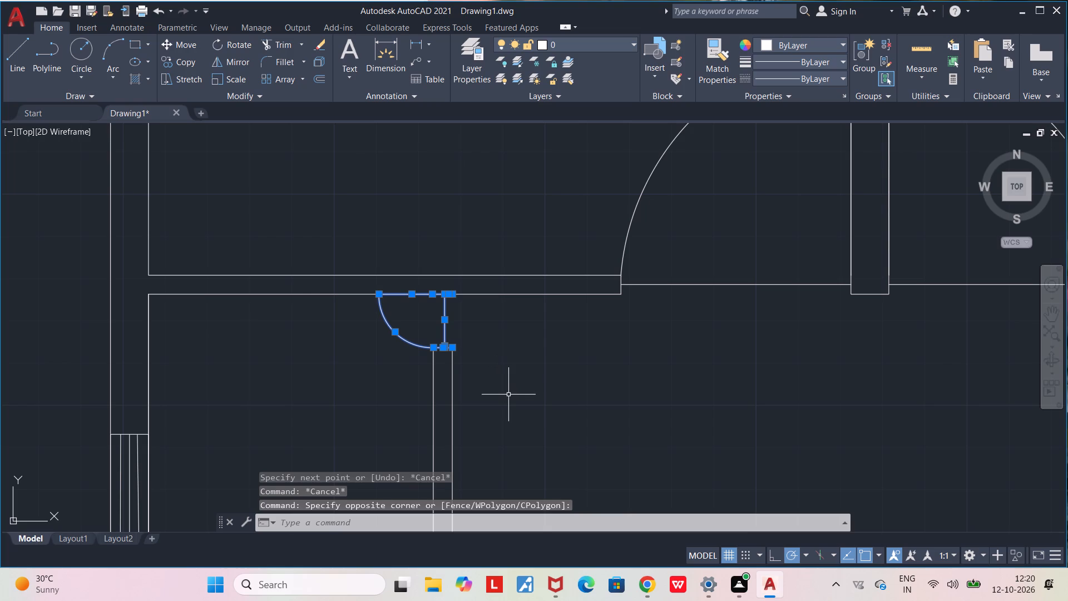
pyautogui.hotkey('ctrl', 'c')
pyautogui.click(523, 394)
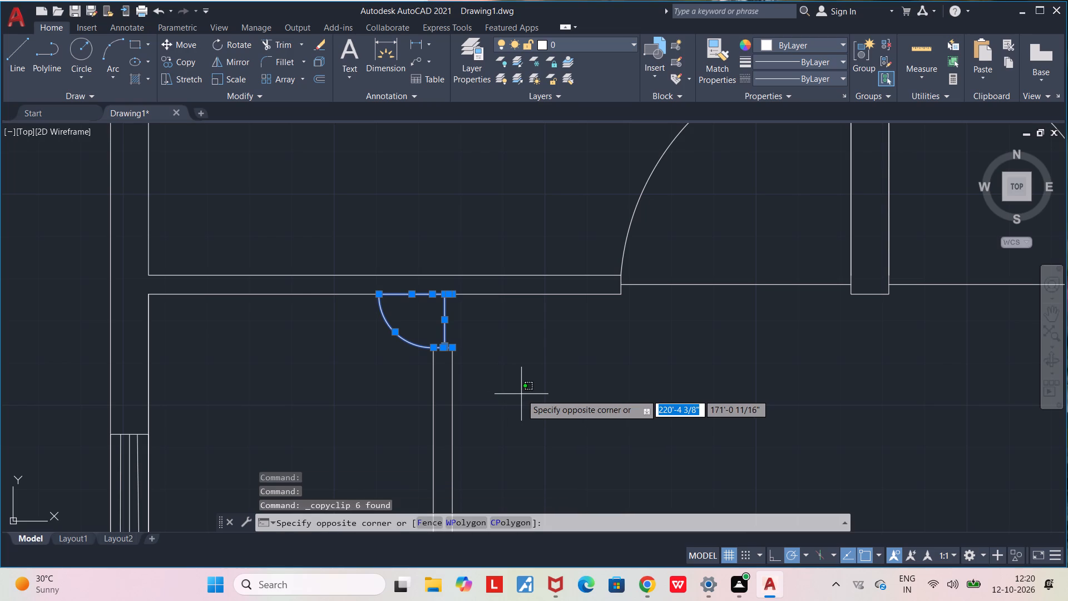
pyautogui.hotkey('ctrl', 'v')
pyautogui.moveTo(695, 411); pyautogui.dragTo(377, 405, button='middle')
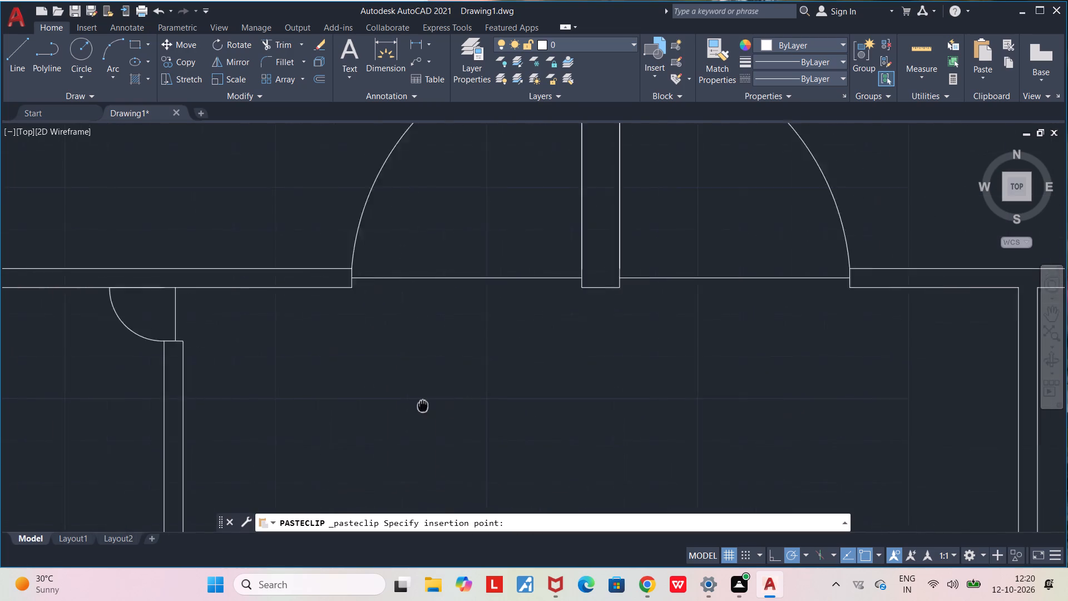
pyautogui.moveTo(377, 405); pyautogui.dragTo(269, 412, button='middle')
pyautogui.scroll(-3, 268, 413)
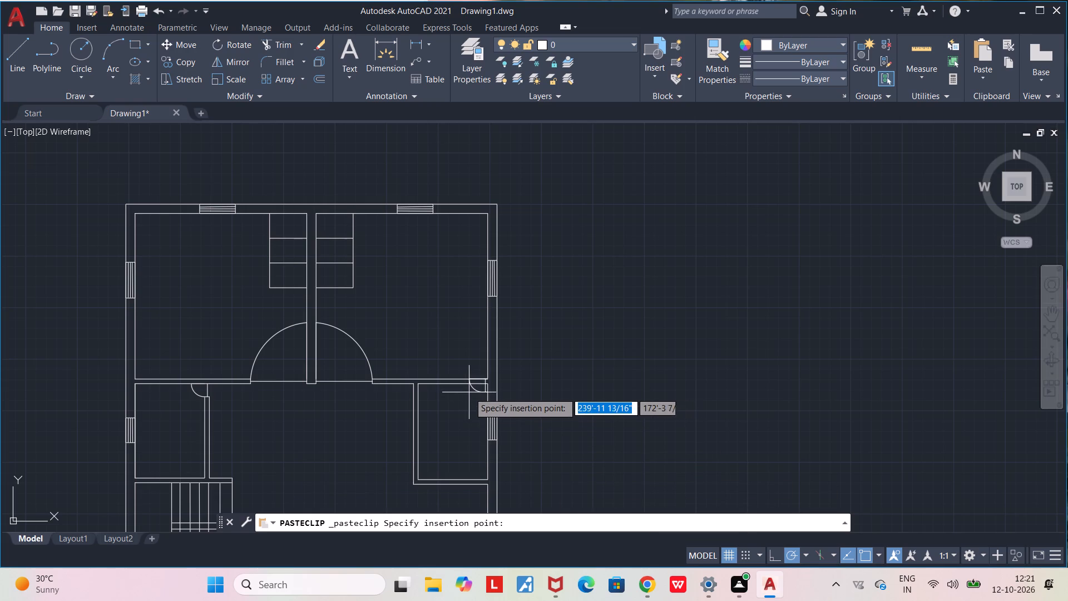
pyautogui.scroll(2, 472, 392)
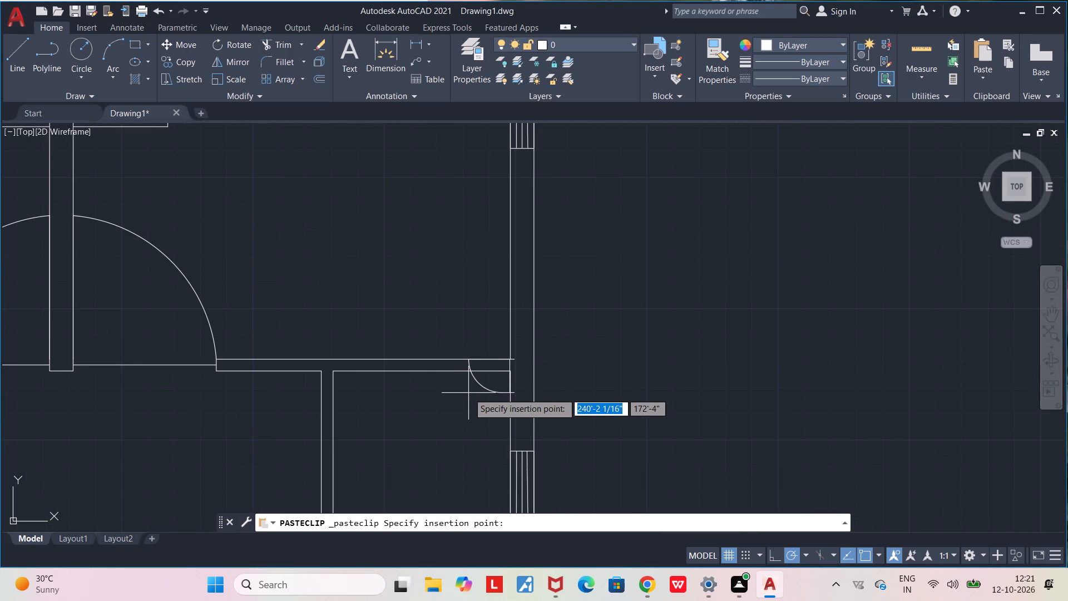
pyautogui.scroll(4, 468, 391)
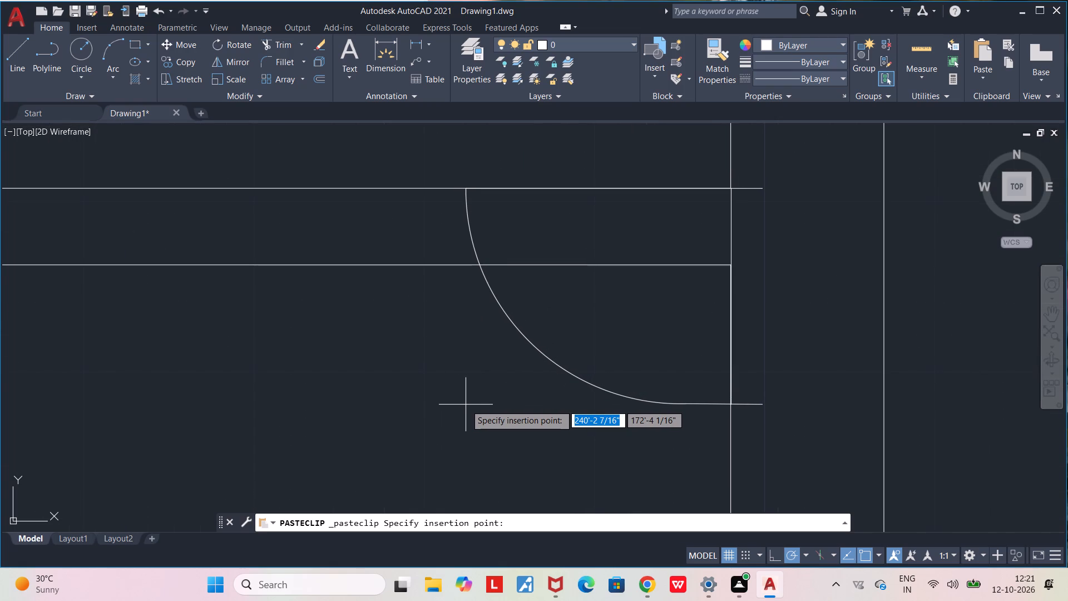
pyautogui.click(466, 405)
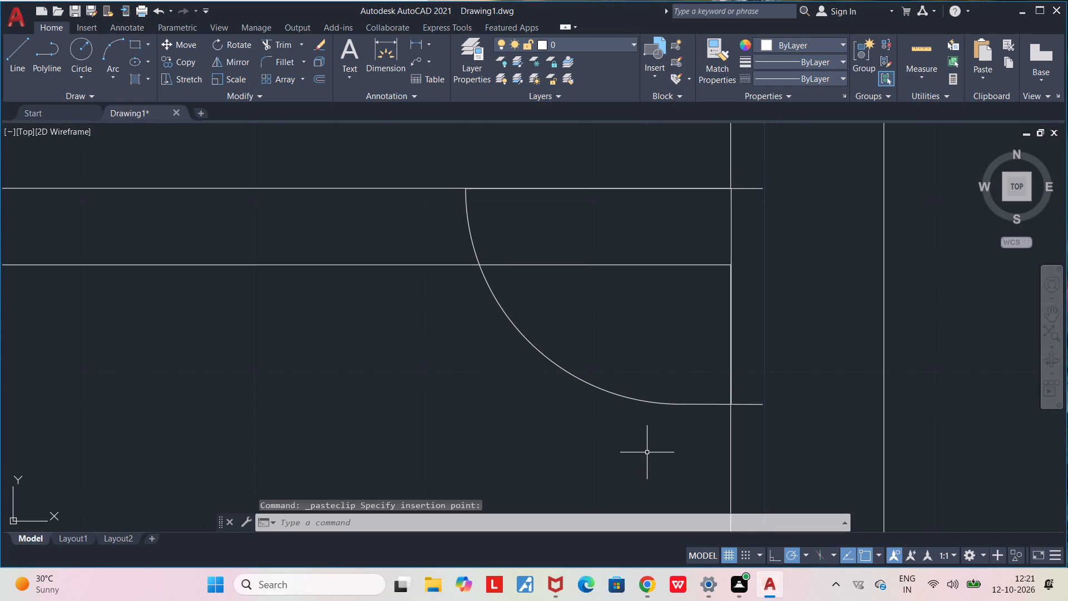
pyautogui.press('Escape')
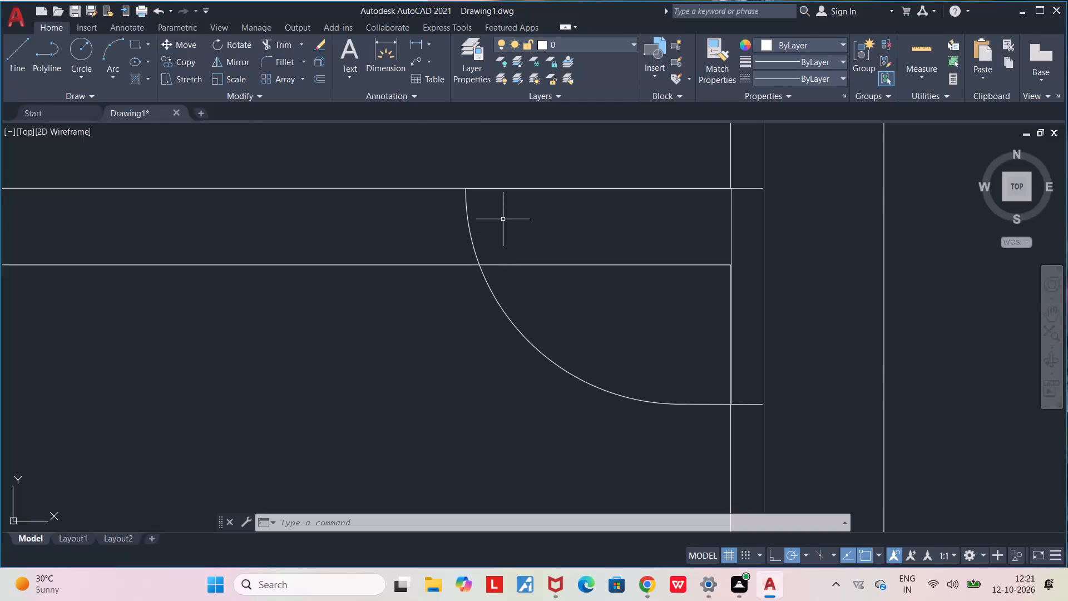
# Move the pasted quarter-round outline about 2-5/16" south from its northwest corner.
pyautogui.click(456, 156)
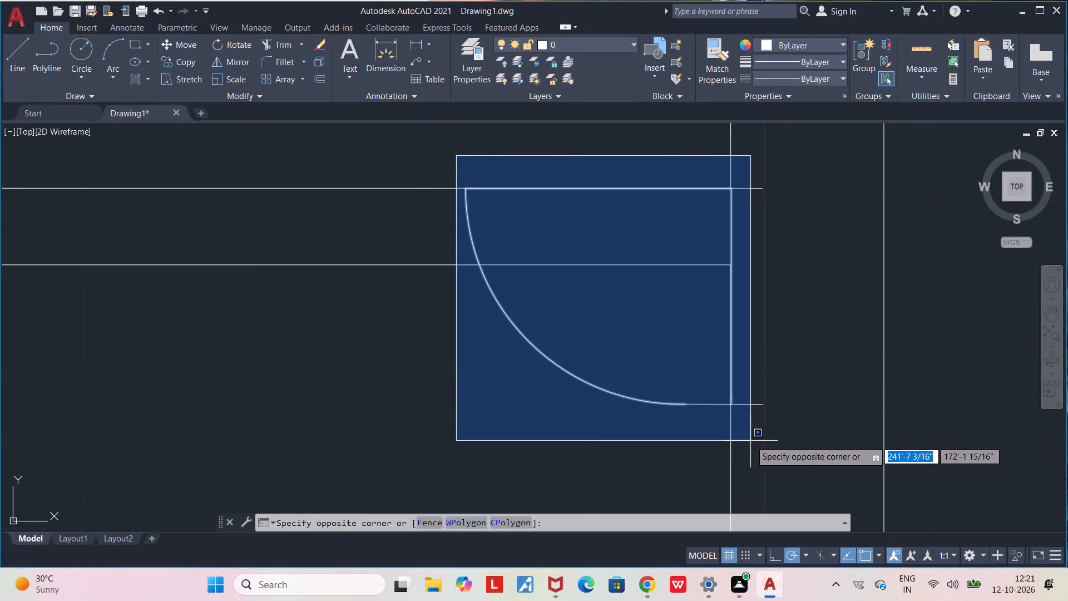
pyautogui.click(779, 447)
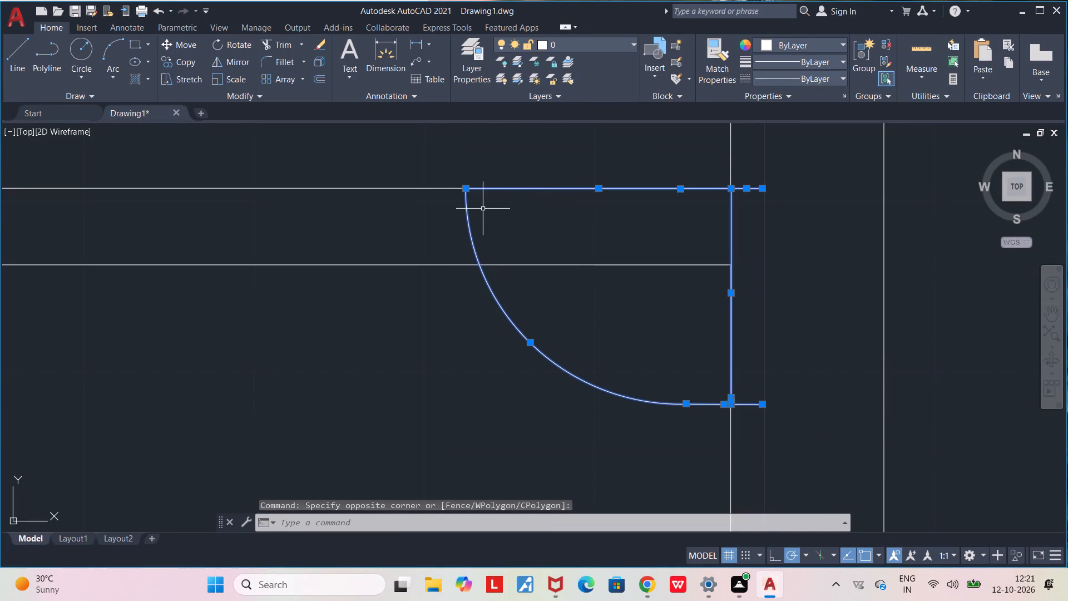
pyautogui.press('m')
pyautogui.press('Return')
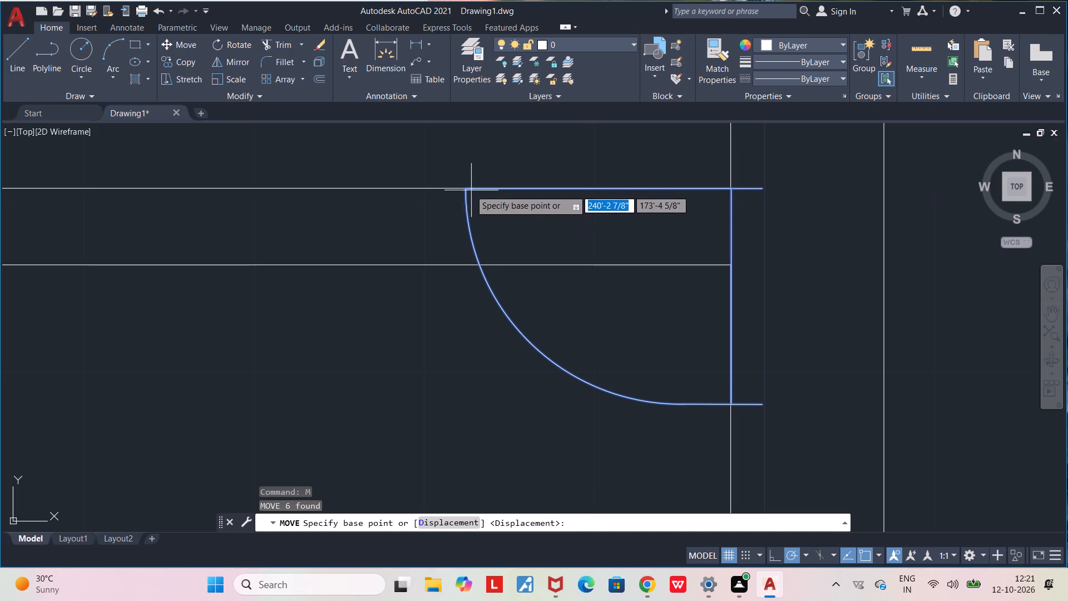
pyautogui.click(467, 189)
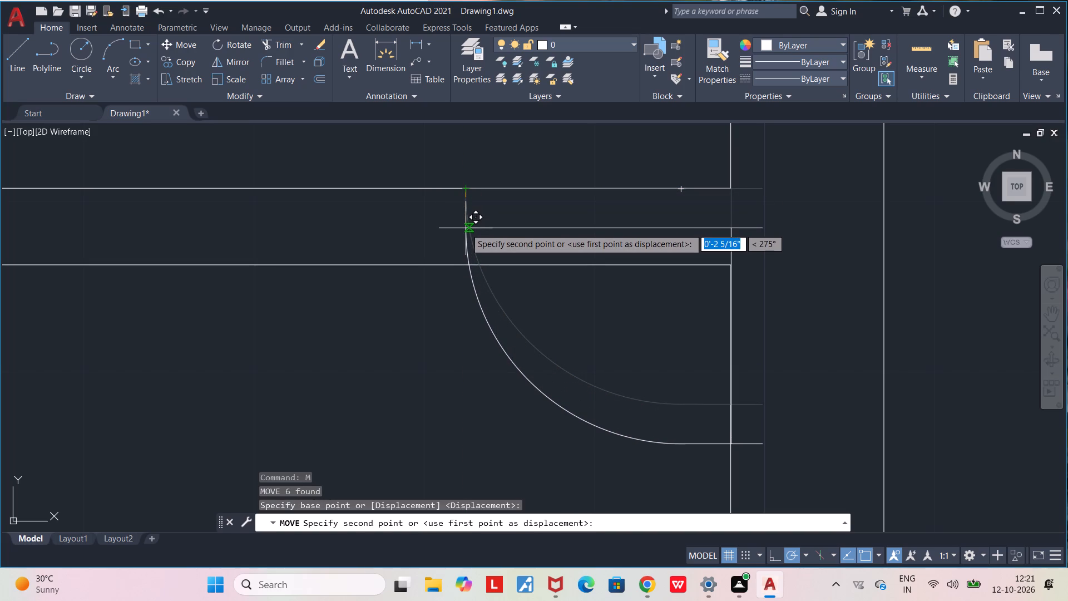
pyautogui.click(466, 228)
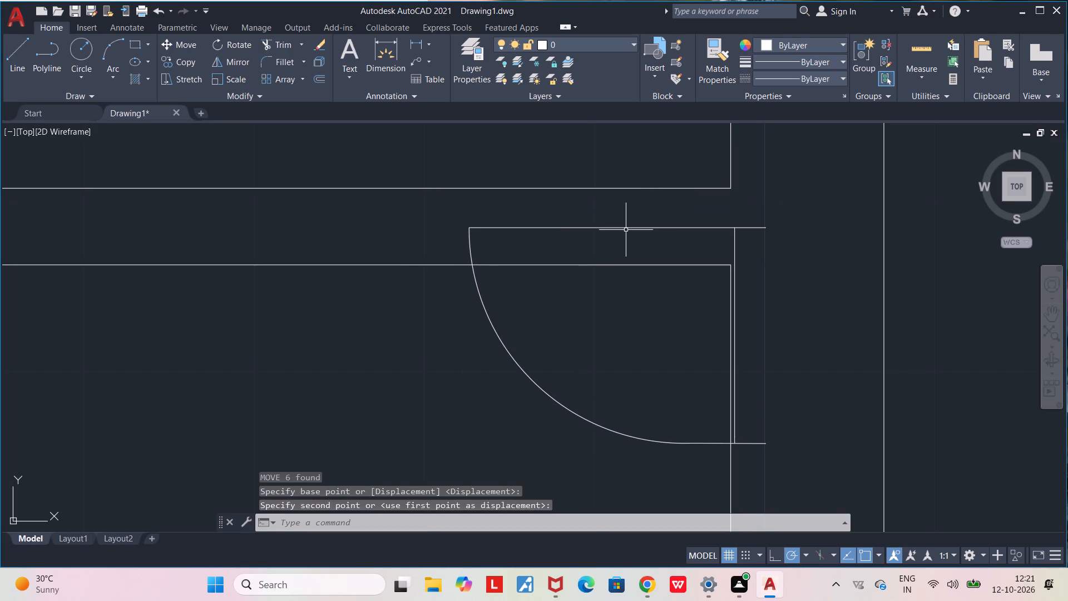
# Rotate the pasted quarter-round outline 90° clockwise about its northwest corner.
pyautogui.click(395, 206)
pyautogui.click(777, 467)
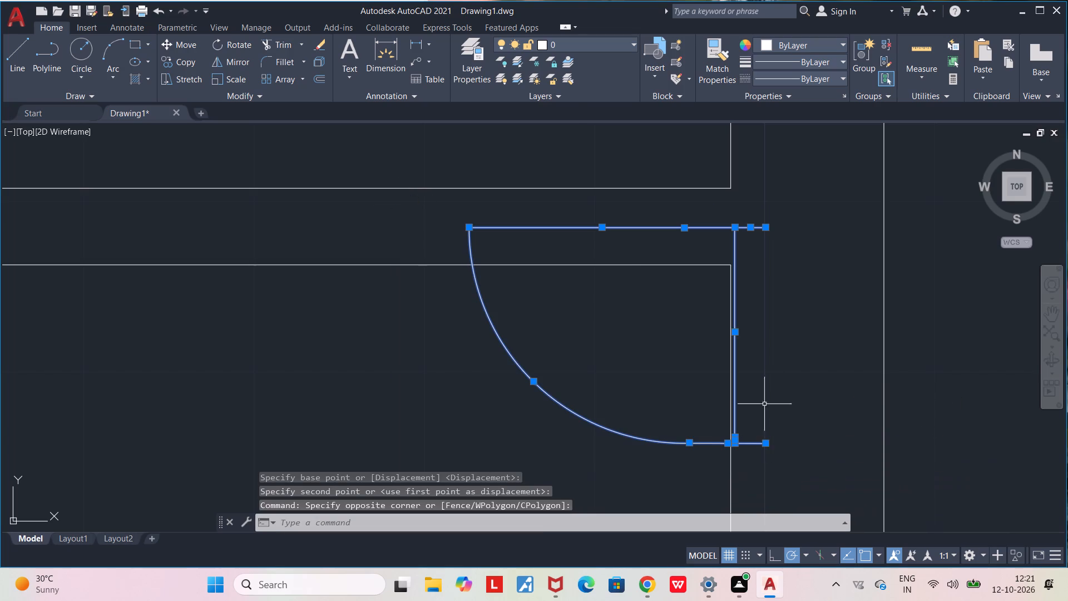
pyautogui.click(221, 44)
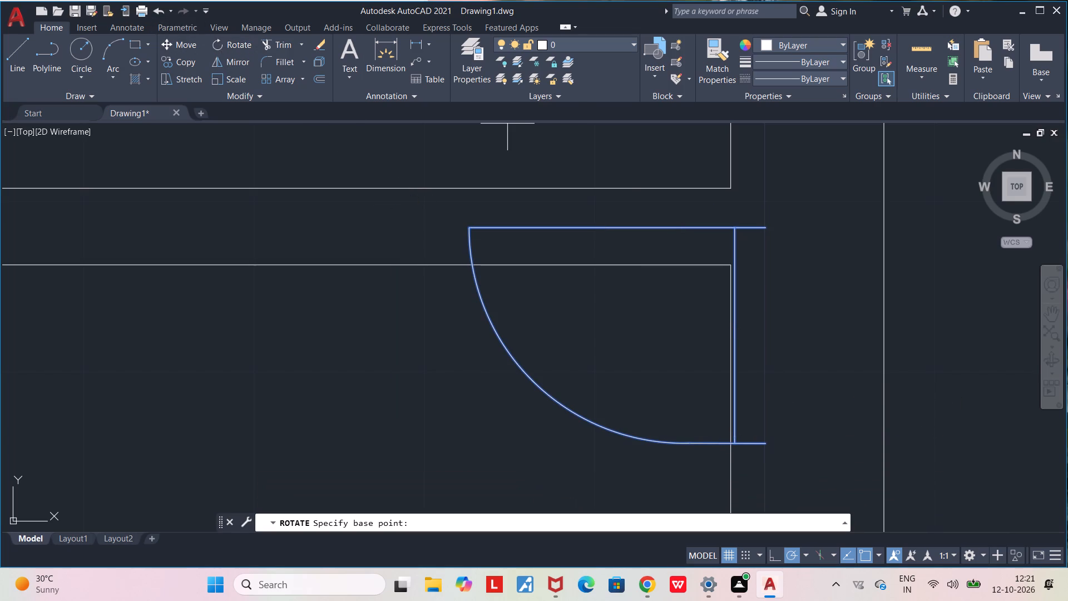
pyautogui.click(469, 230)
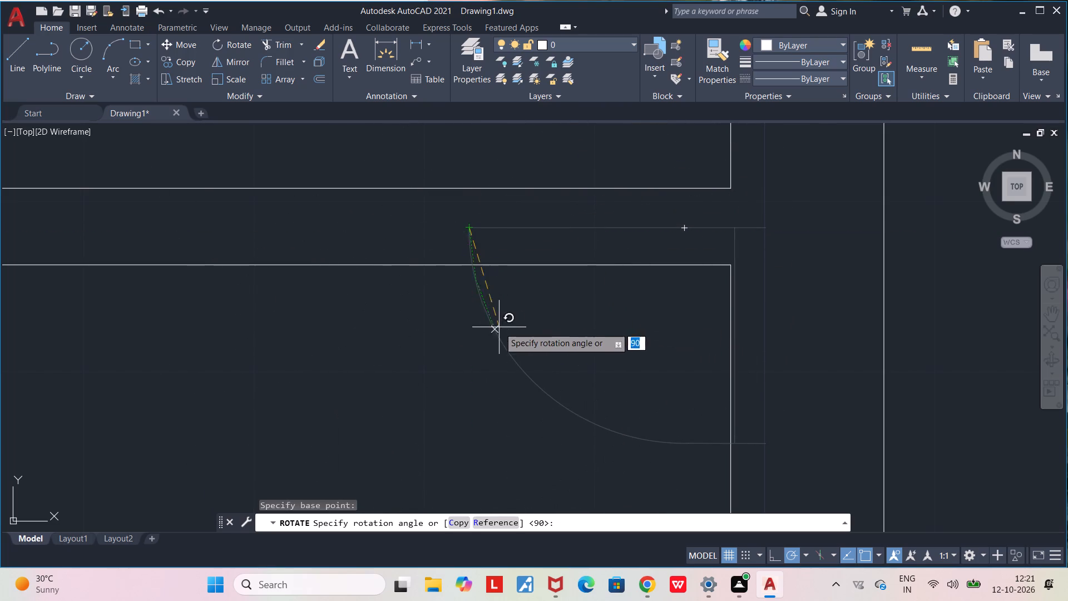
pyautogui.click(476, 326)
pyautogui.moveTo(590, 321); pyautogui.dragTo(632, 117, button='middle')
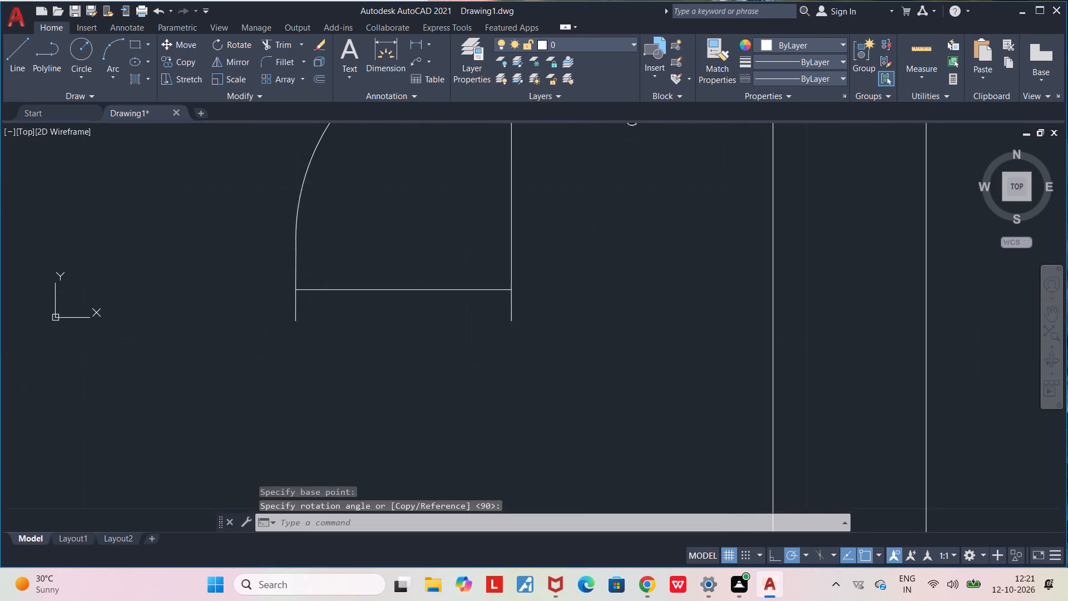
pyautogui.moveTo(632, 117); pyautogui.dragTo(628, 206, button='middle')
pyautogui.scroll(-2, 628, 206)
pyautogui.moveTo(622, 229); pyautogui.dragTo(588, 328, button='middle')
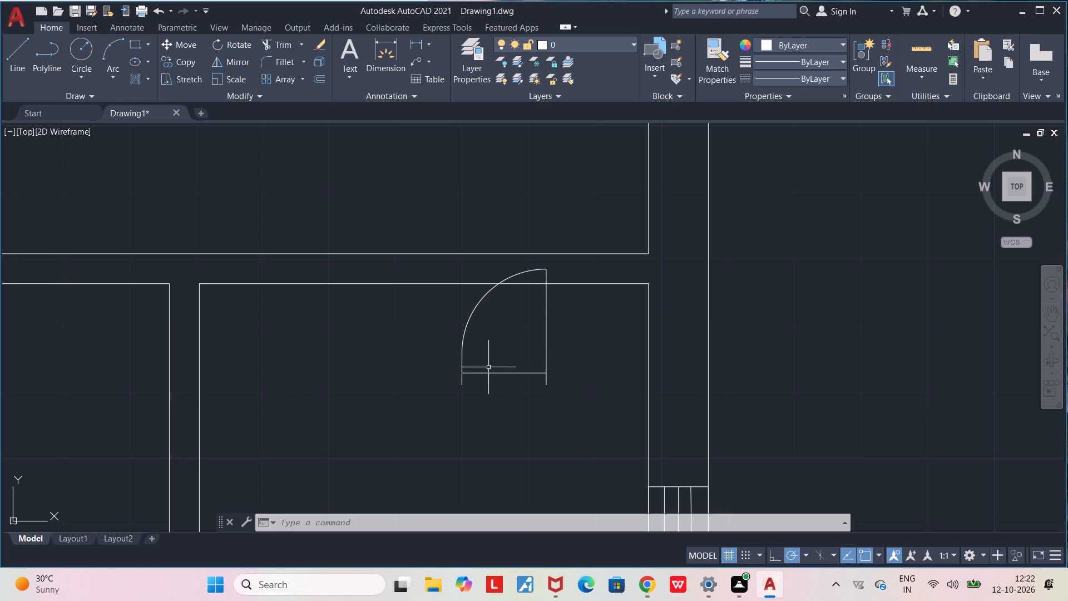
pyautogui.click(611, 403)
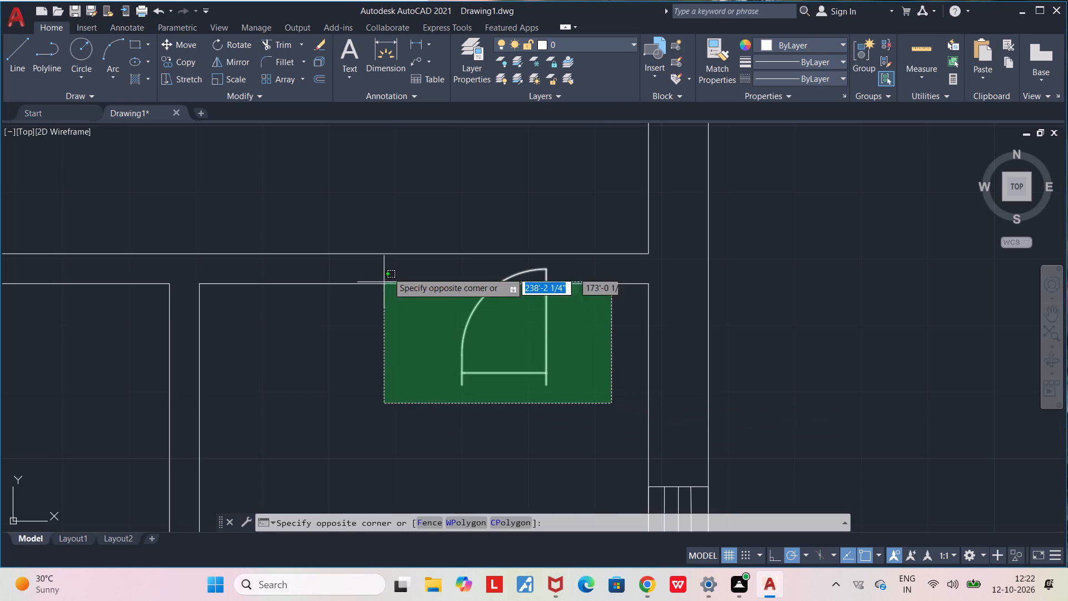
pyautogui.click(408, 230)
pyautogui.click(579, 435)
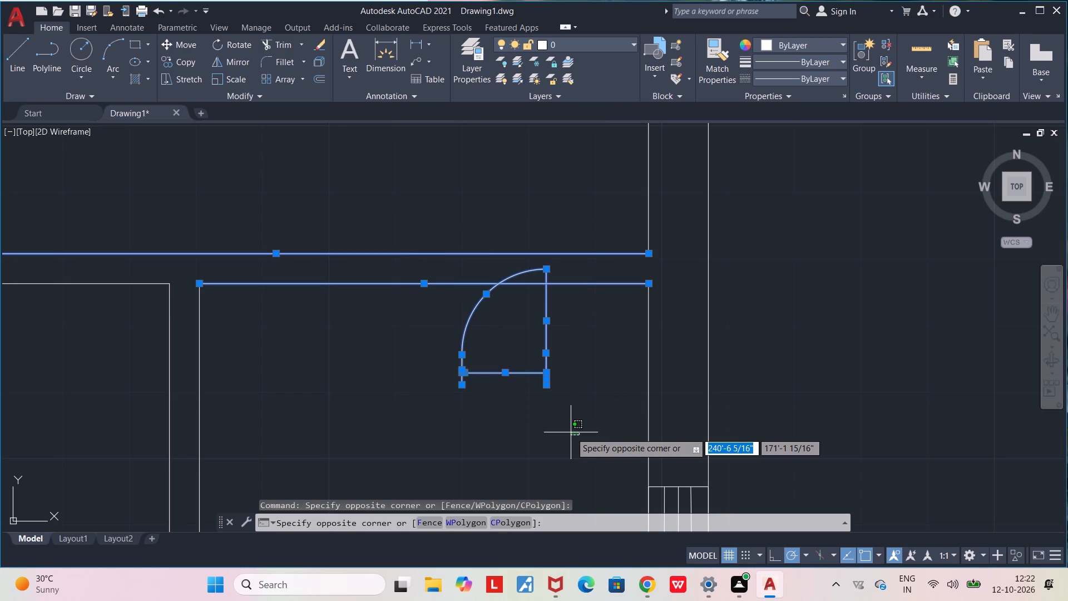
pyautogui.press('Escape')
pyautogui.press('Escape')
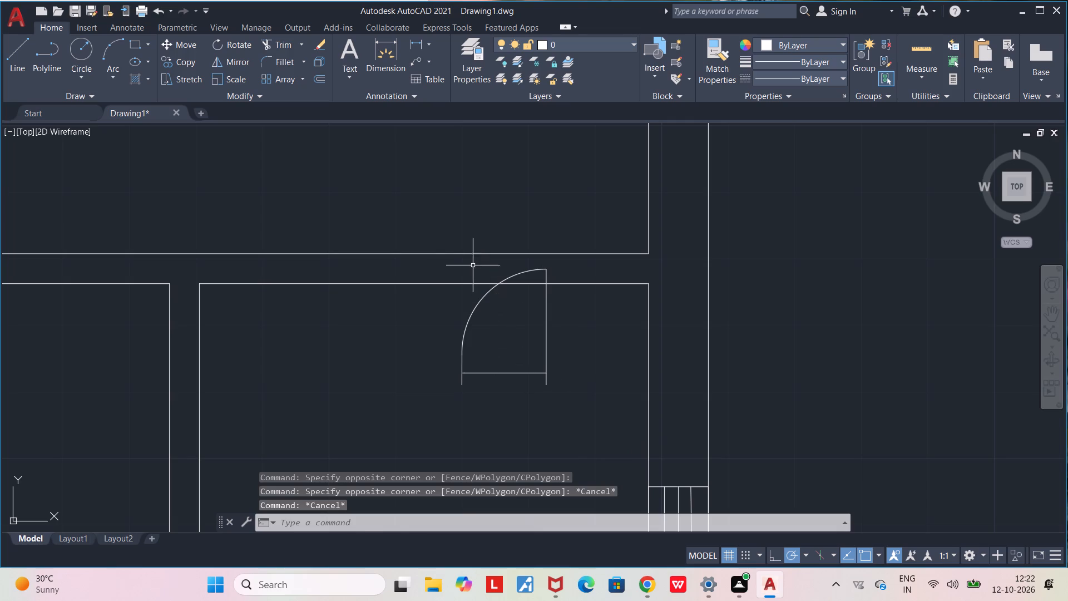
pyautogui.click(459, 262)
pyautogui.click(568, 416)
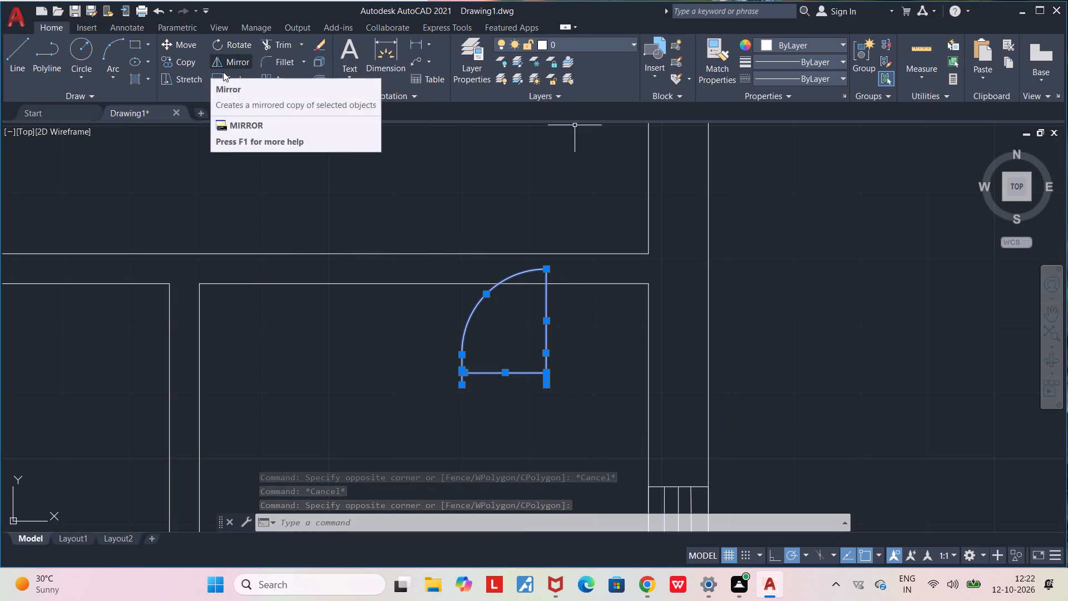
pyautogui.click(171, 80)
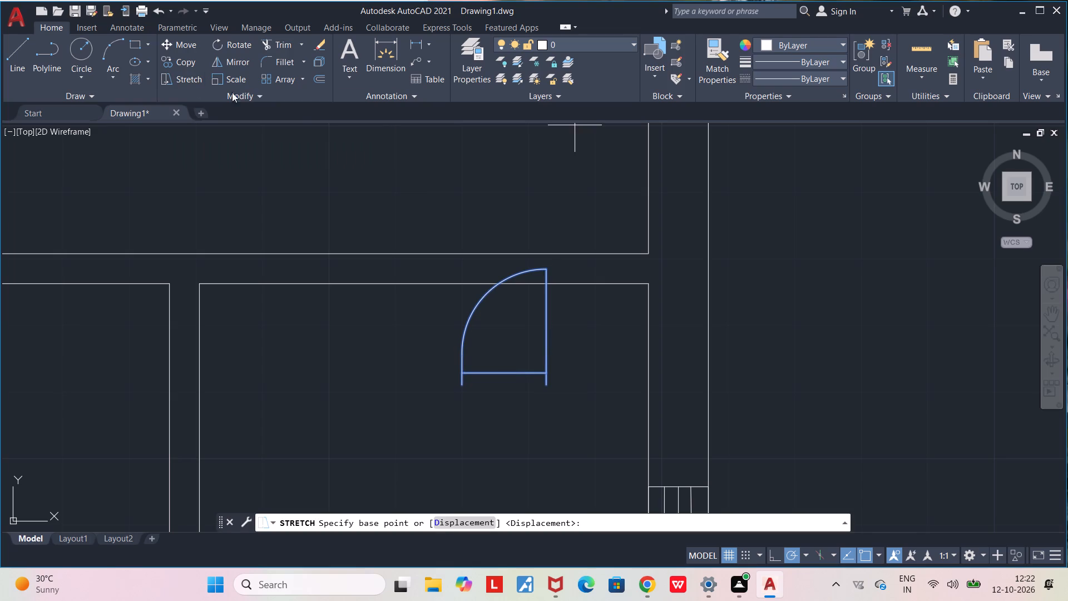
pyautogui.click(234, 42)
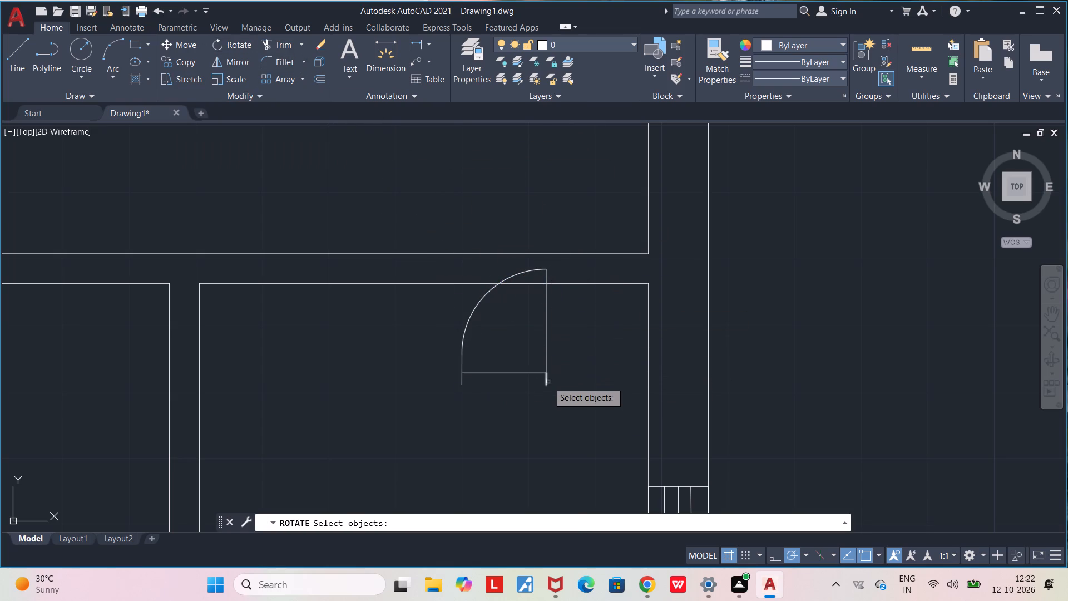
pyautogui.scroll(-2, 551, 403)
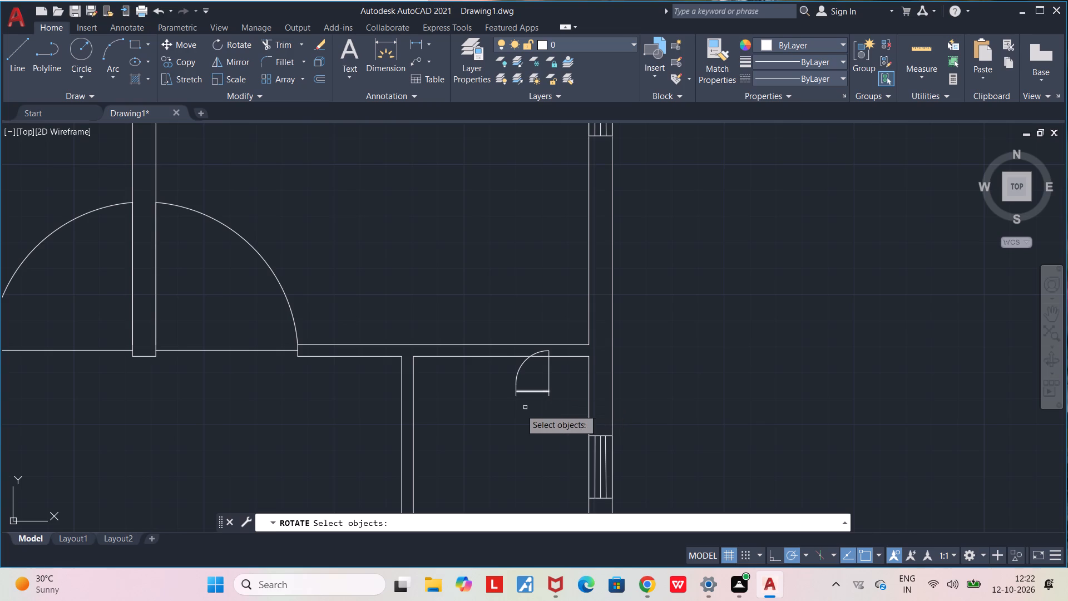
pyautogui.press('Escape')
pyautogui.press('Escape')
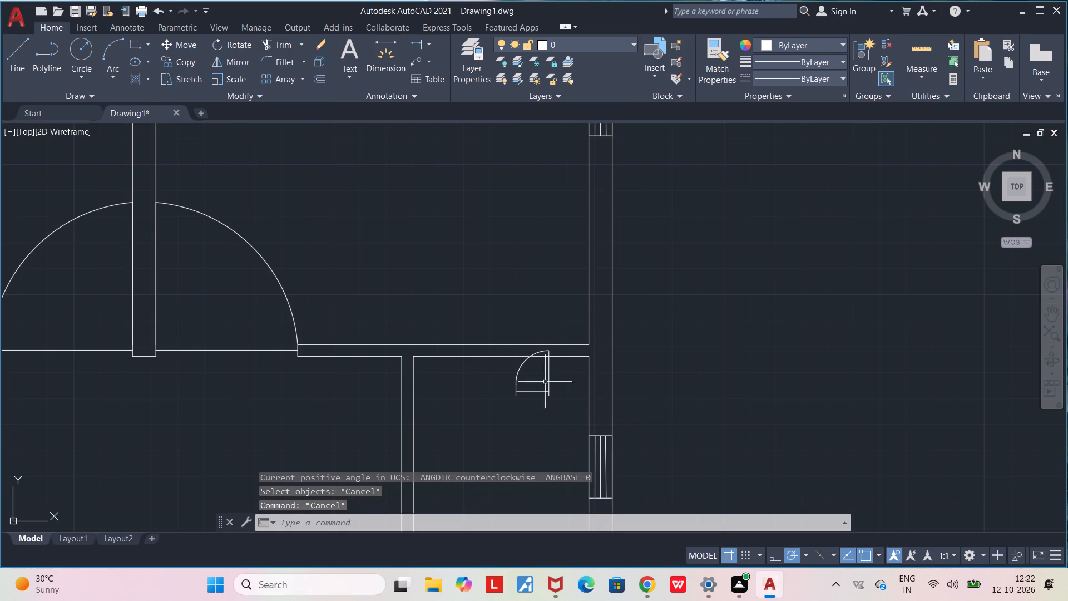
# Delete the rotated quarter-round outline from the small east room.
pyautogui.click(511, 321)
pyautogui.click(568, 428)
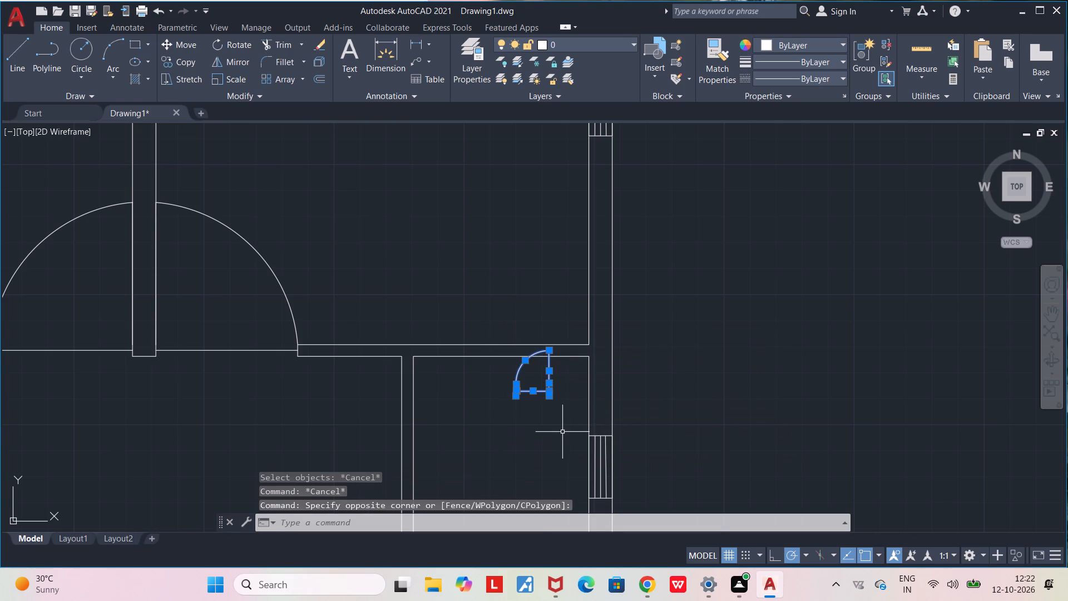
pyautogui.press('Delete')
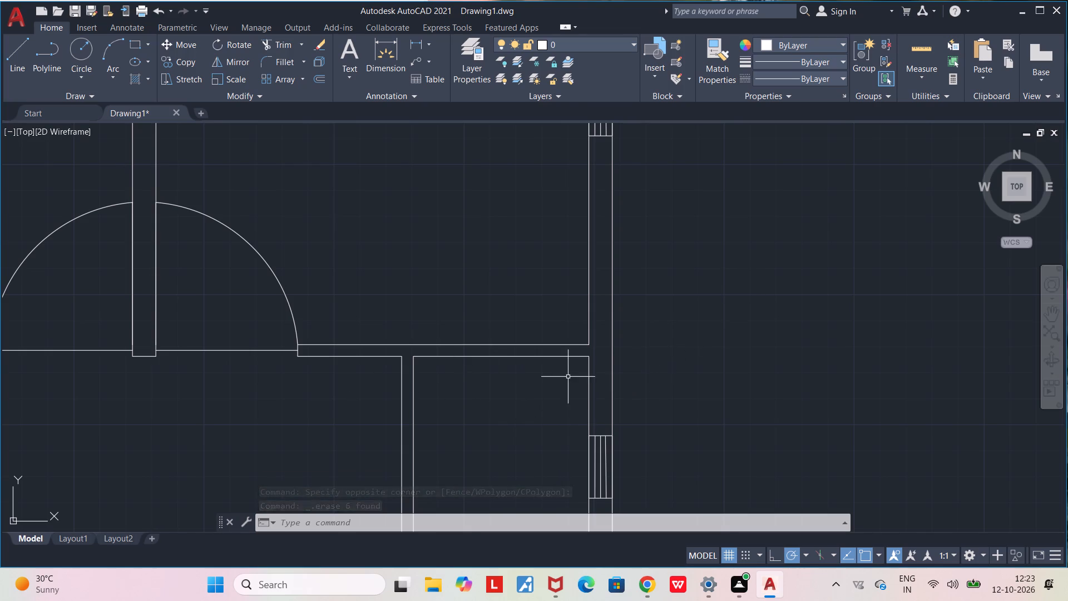
# Draw a short horizontal line and a vertical line about 1'-4" long meeting just inside the small east room's northeast corner.
pyautogui.press('l')
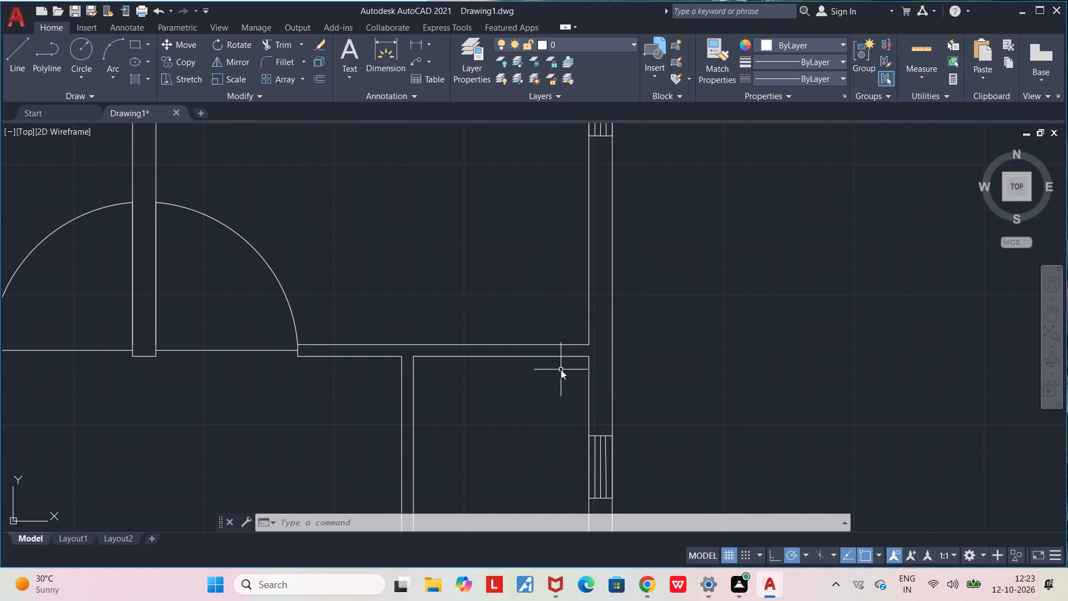
pyautogui.press('Return')
pyautogui.click(546, 366)
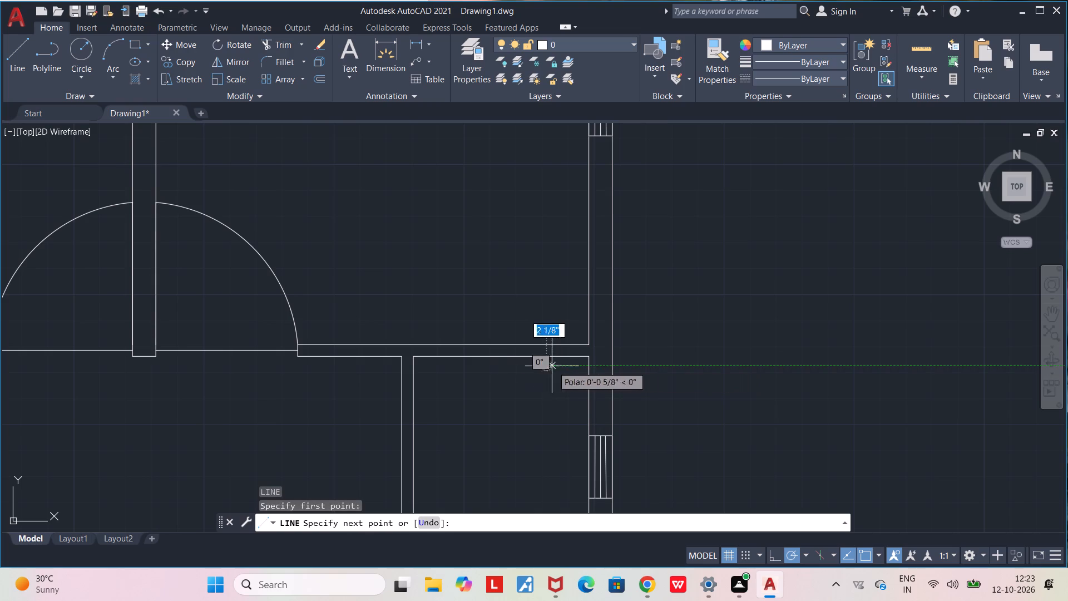
pyautogui.click(581, 368)
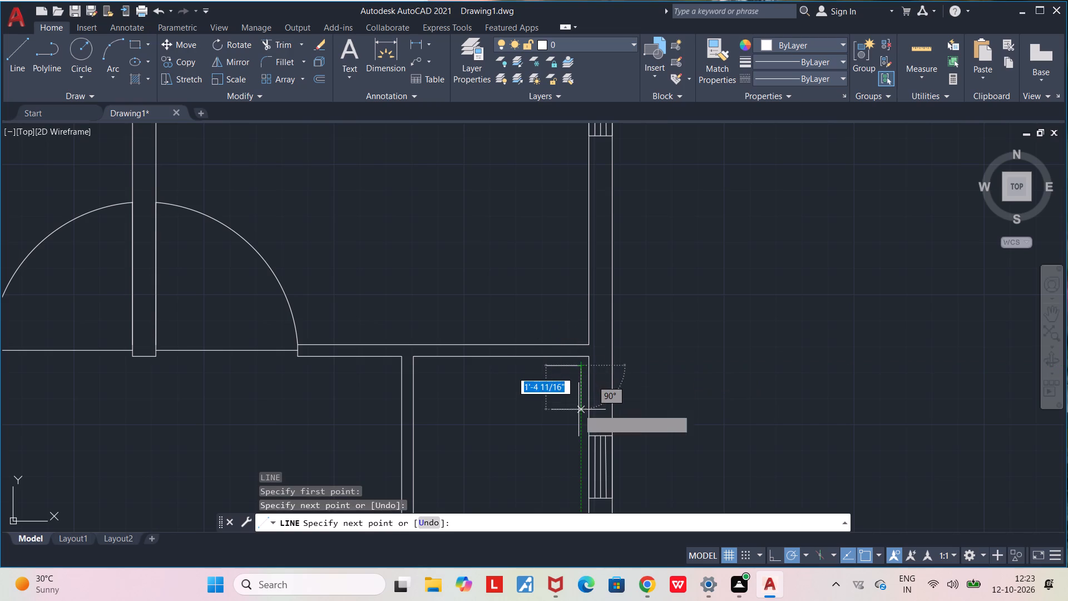
pyautogui.click(580, 407)
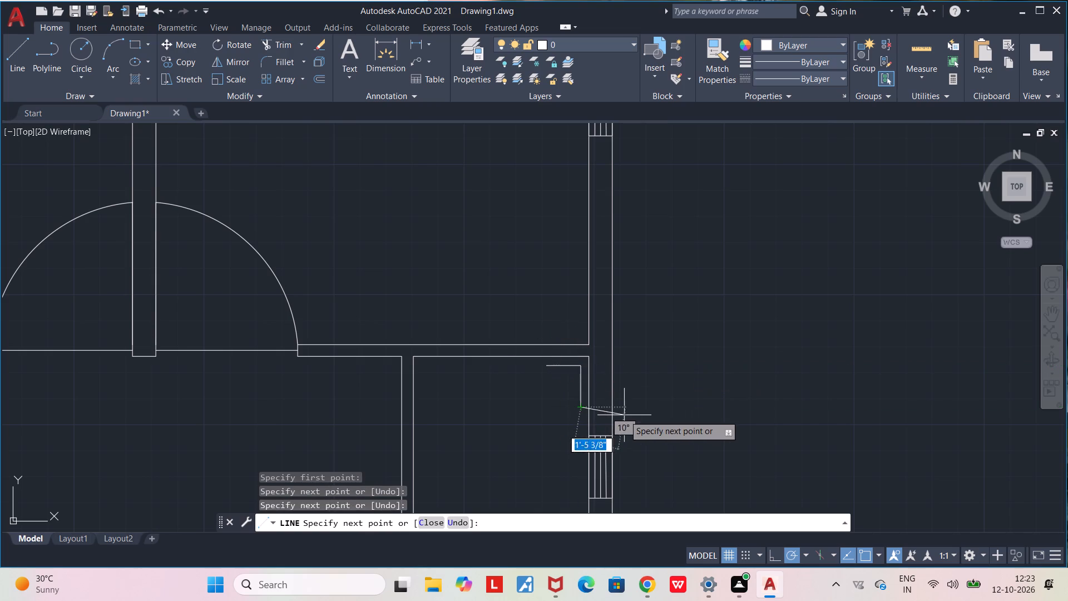
pyautogui.press('Escape')
# Draw a three-point arc from the short line's west end through the vertical line's lower end, ending beyond the east wall.
pyautogui.click(115, 51)
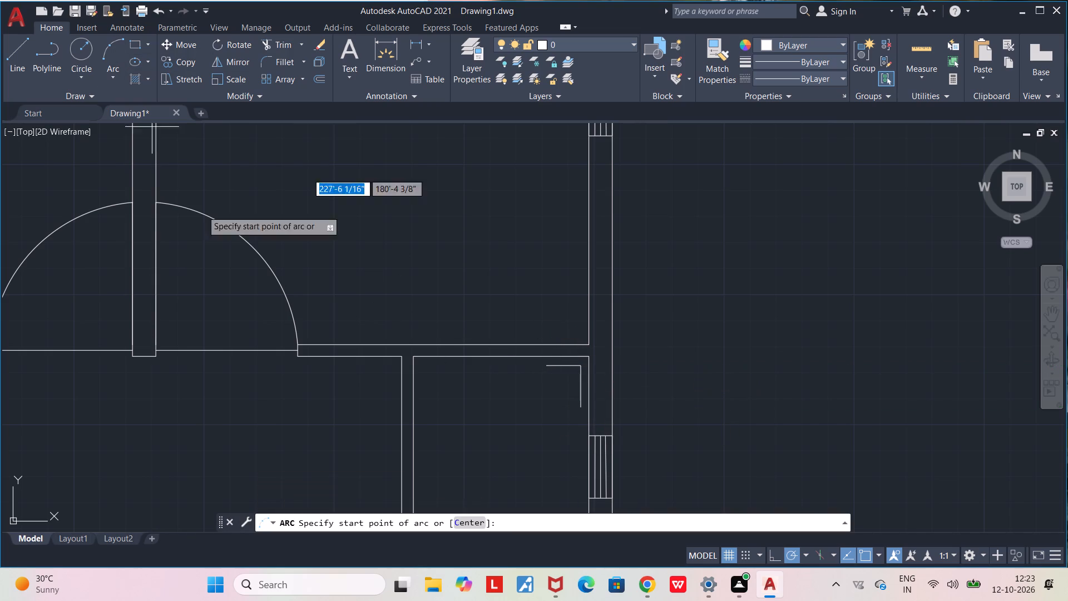
pyautogui.click(546, 364)
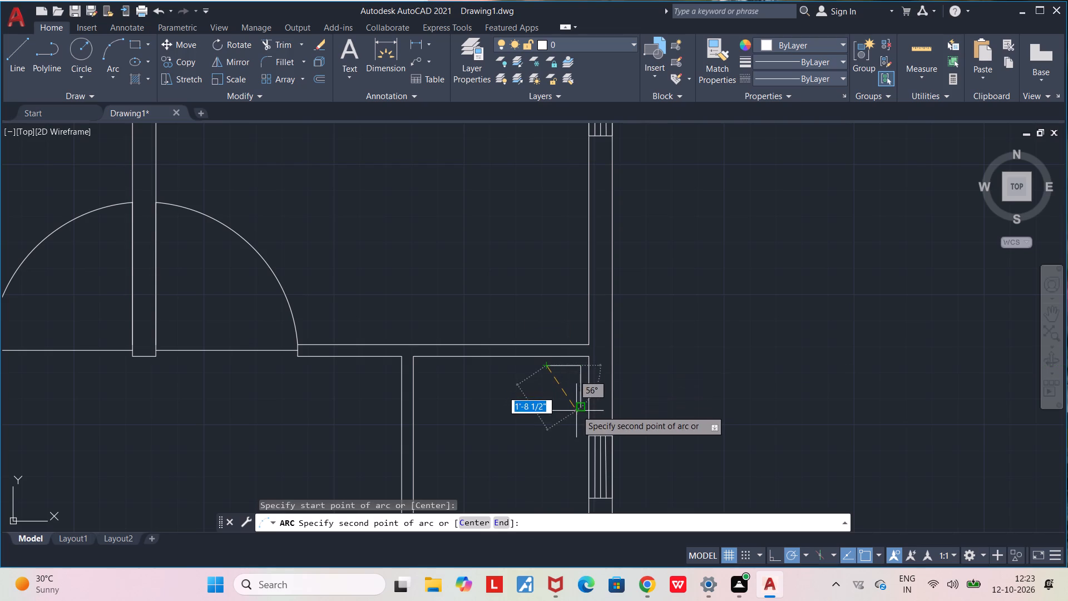
pyautogui.click(581, 412)
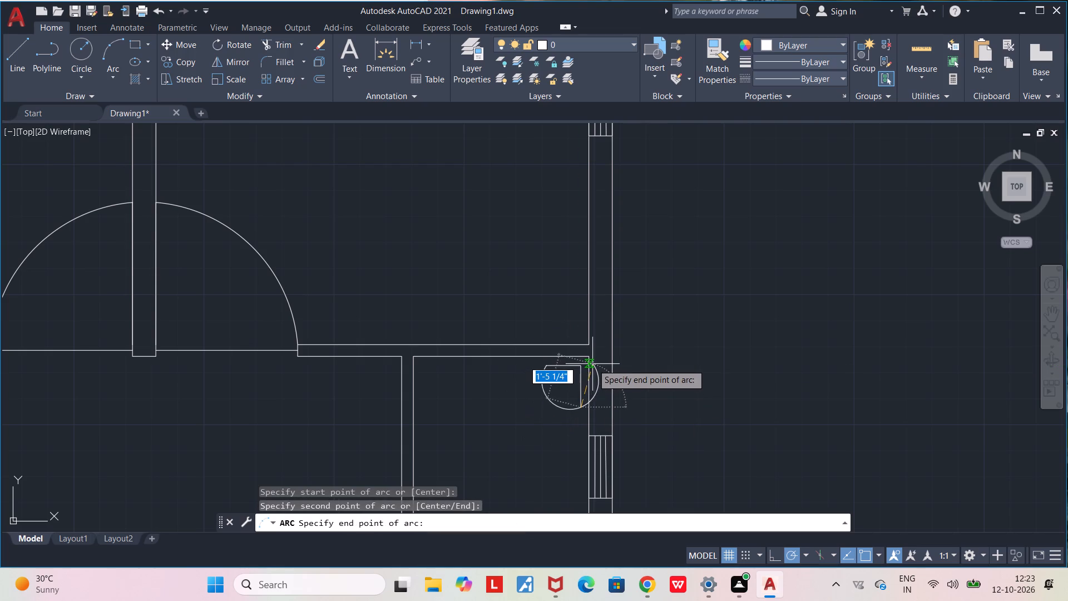
pyautogui.click(628, 350)
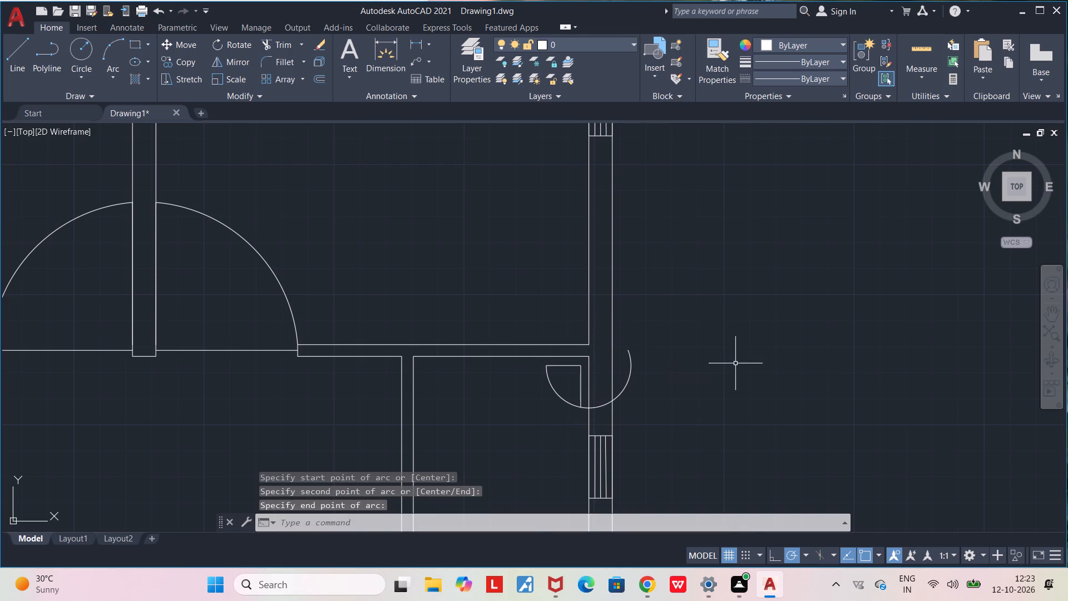
pyautogui.press('Escape')
pyautogui.press('Escape')
# Trim the arc back to the vertical line's lower end, leaving a closed quarter-round outline in the small east room.
pyautogui.write('TR')
pyautogui.press('Return')
pyautogui.click(631, 368)
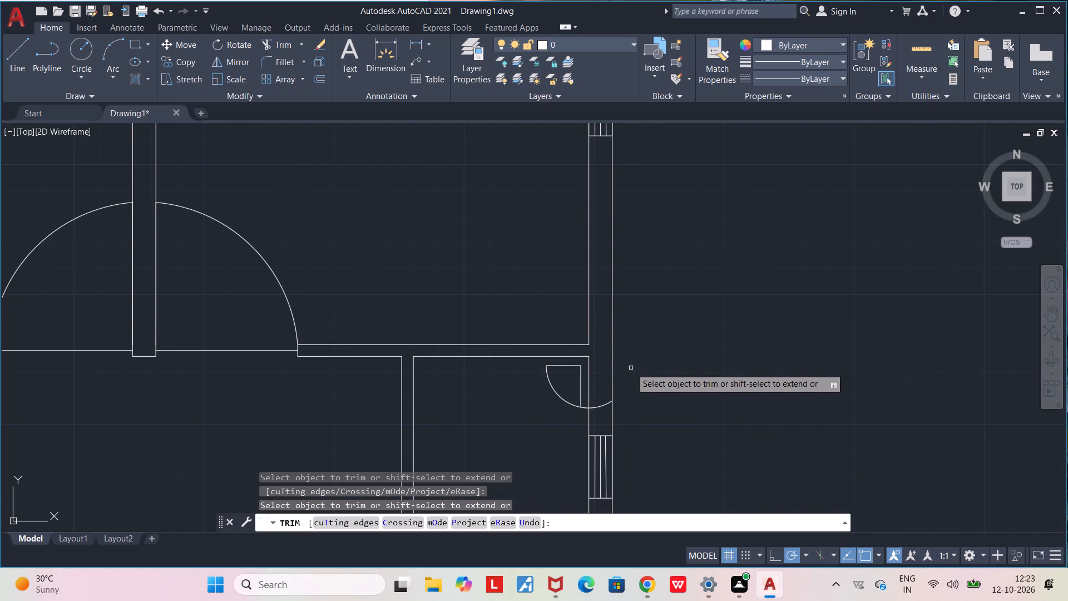
pyautogui.scroll(4, 607, 400)
pyautogui.click(592, 431)
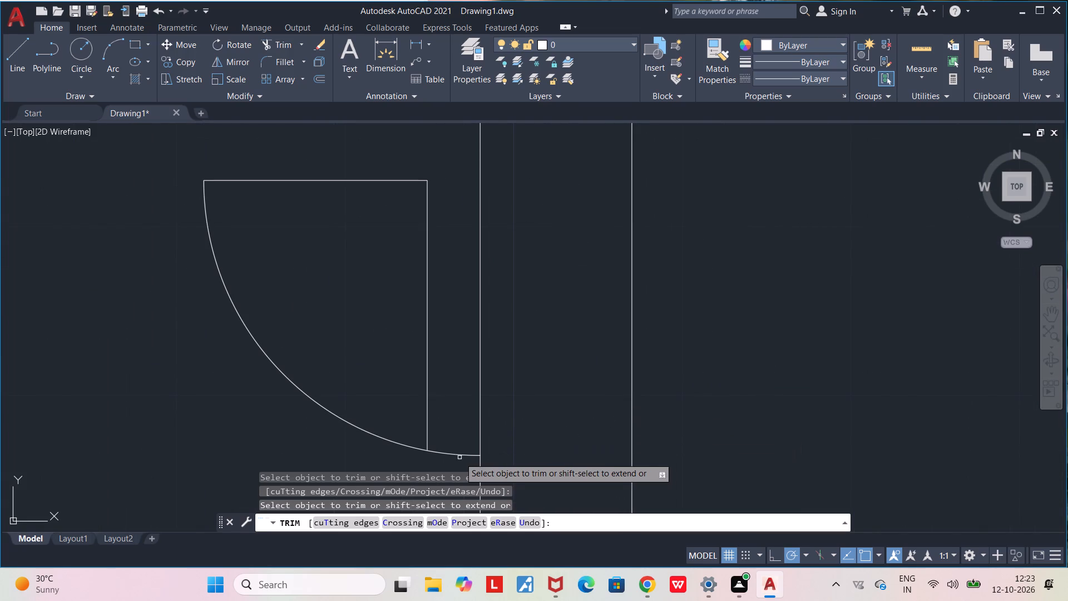
pyautogui.click(445, 451)
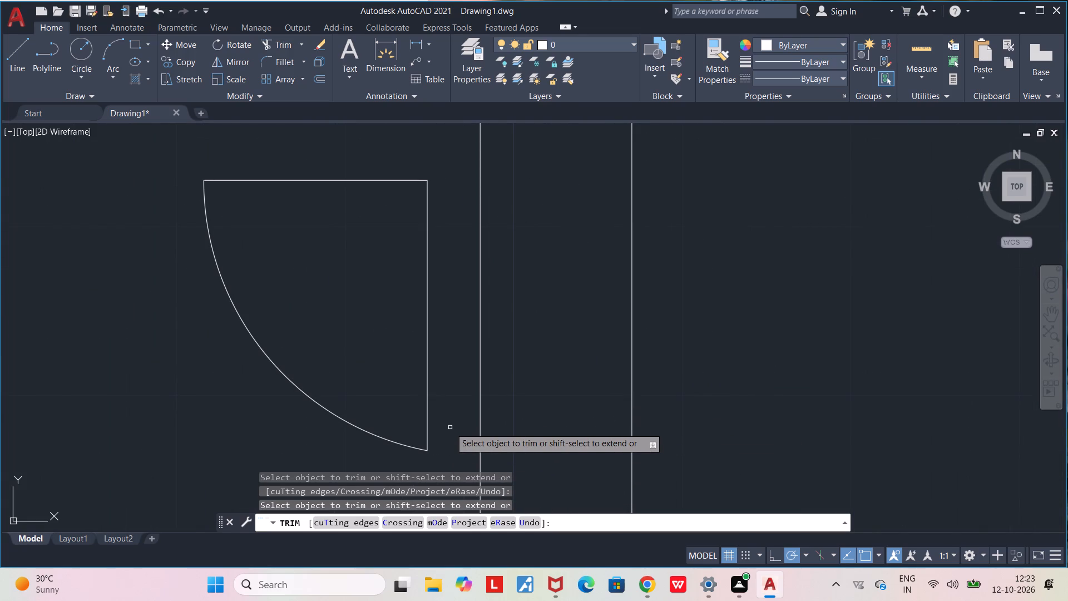
pyautogui.scroll(-1, 450, 427)
pyautogui.moveTo(453, 412); pyautogui.dragTo(615, 404, button='middle')
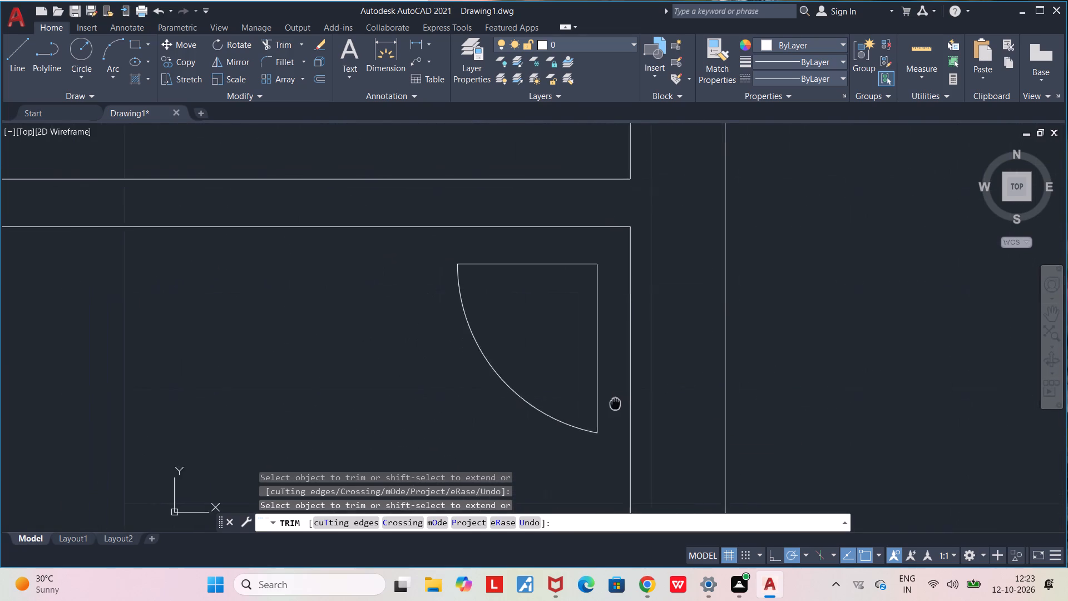
pyautogui.moveTo(615, 404); pyautogui.dragTo(620, 407, button='middle')
pyautogui.scroll(-3, 619, 406)
pyautogui.scroll(1, 609, 364)
pyautogui.press('Escape')
pyautogui.press('Escape')
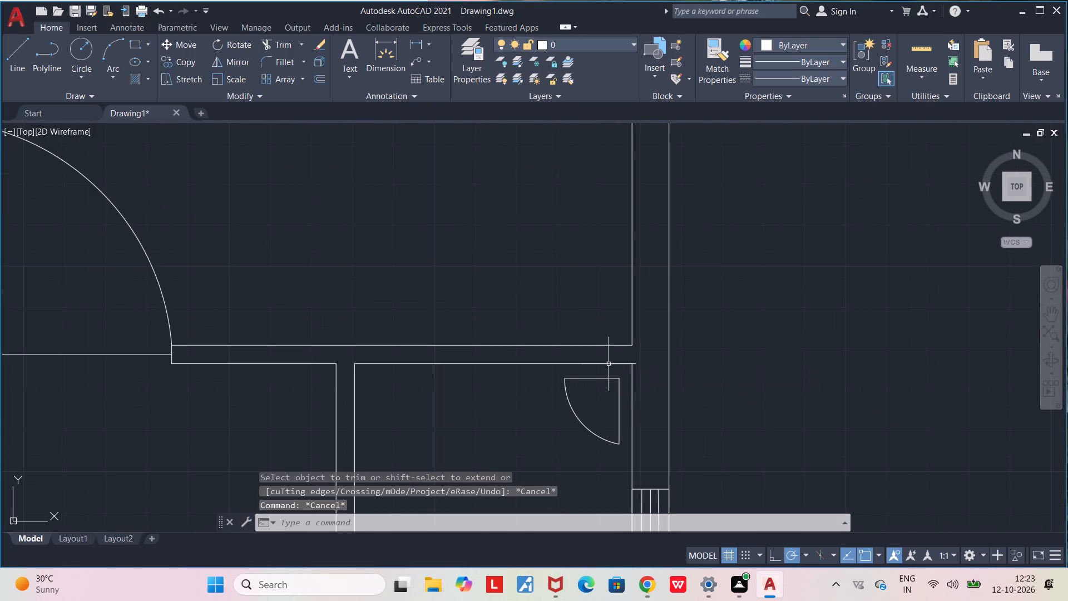
# Move the quarter-round outline by its northeast corner about 7" northeast, onto the east wall's inner face within the north wall's thickness.
pyautogui.click(551, 373)
pyautogui.click(627, 467)
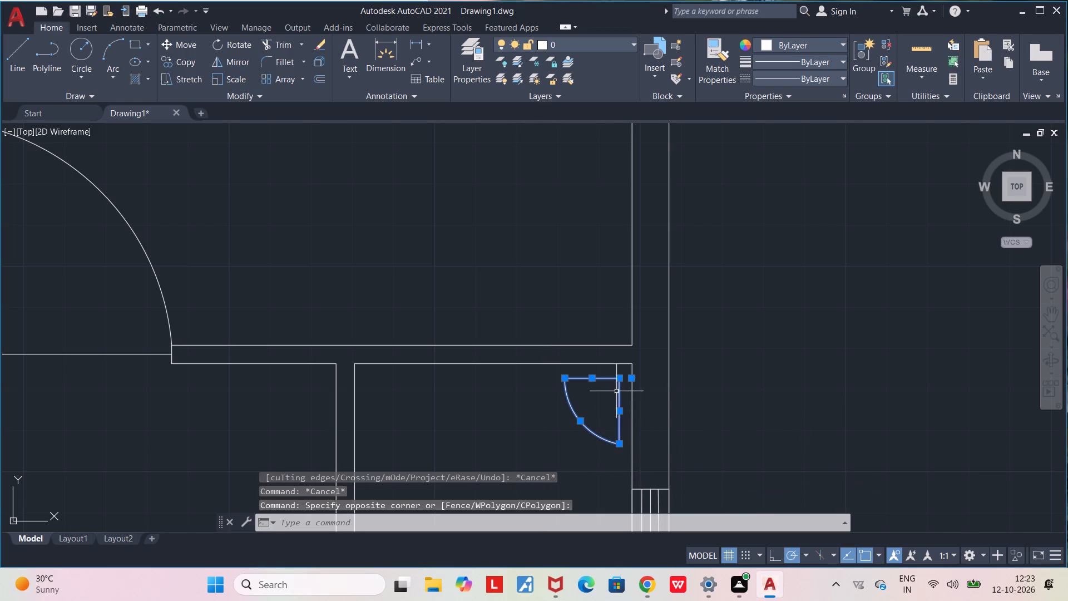
pyautogui.press('m')
pyautogui.press('Return')
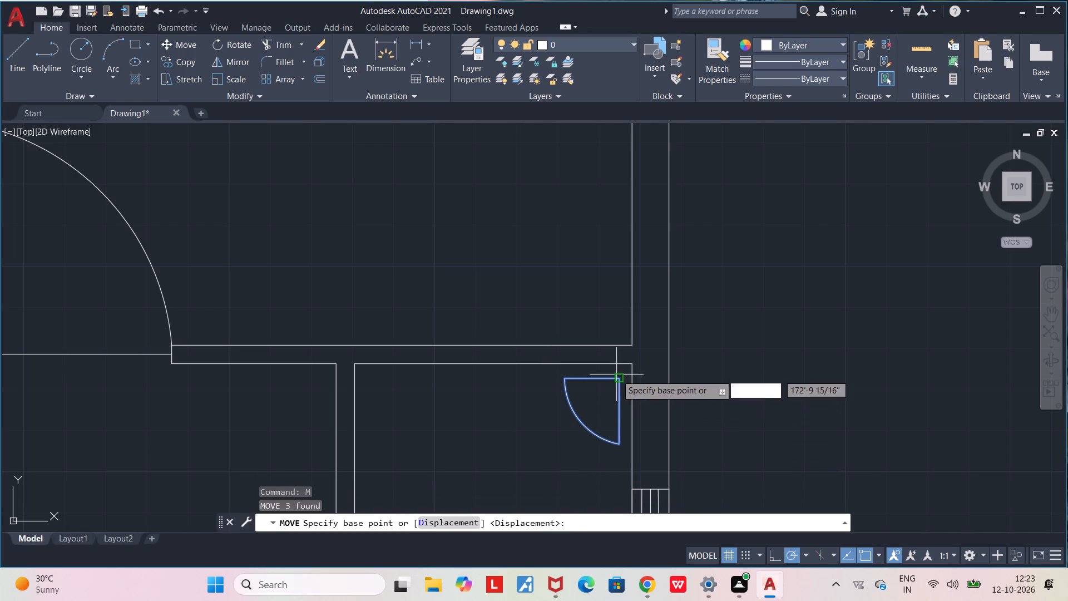
pyautogui.click(621, 377)
pyautogui.scroll(3, 631, 354)
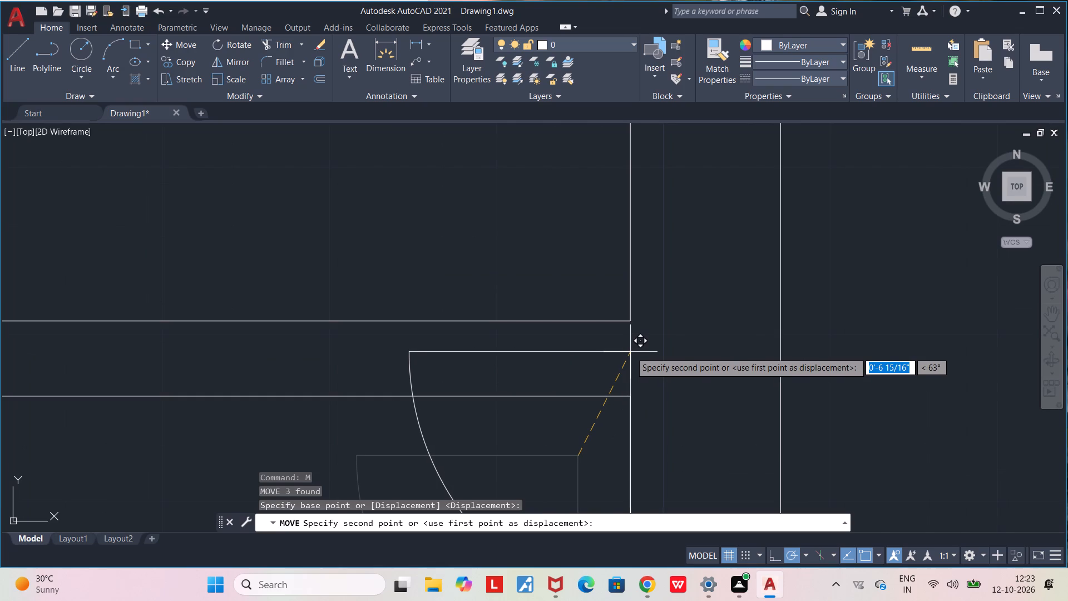
pyautogui.click(630, 352)
pyautogui.scroll(-3, 672, 414)
pyautogui.moveTo(661, 403); pyautogui.dragTo(700, 327, button='middle')
pyautogui.scroll(-2, 700, 327)
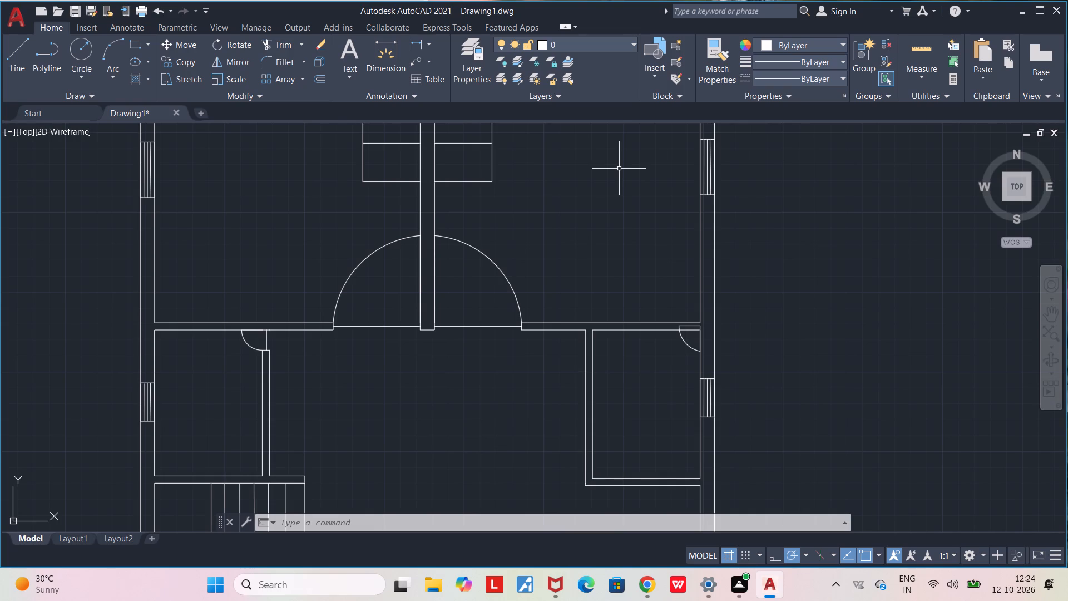
# Draw two short vertical lines from the quarter-round outline's northeast and northwest corners up to the north wall's upper line.
pyautogui.scroll(3, 711, 321)
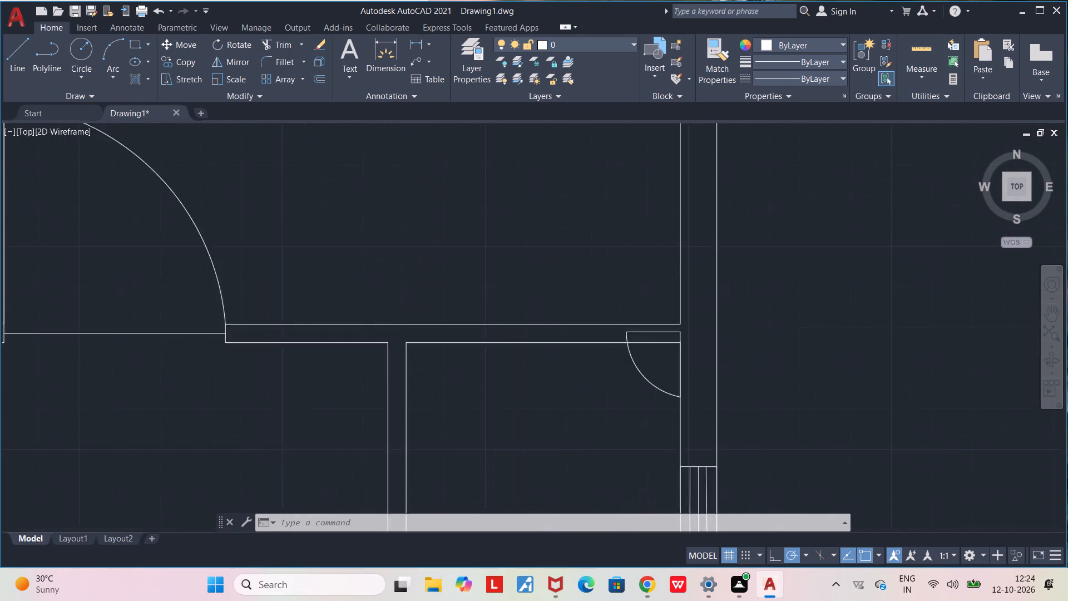
pyautogui.scroll(2, 659, 380)
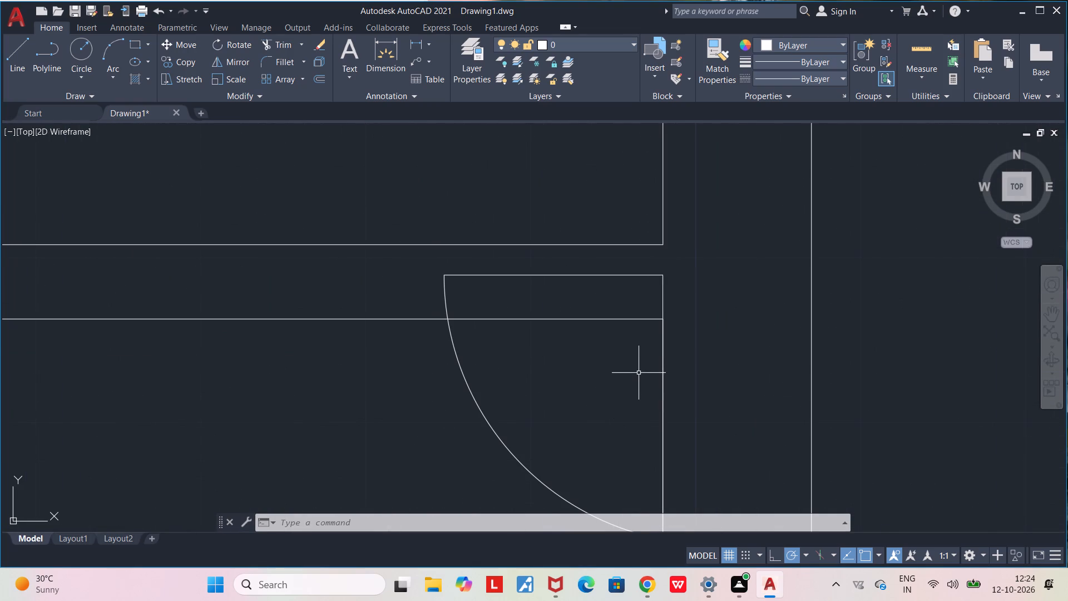
pyautogui.press('l')
pyautogui.press('Return')
pyautogui.click(662, 274)
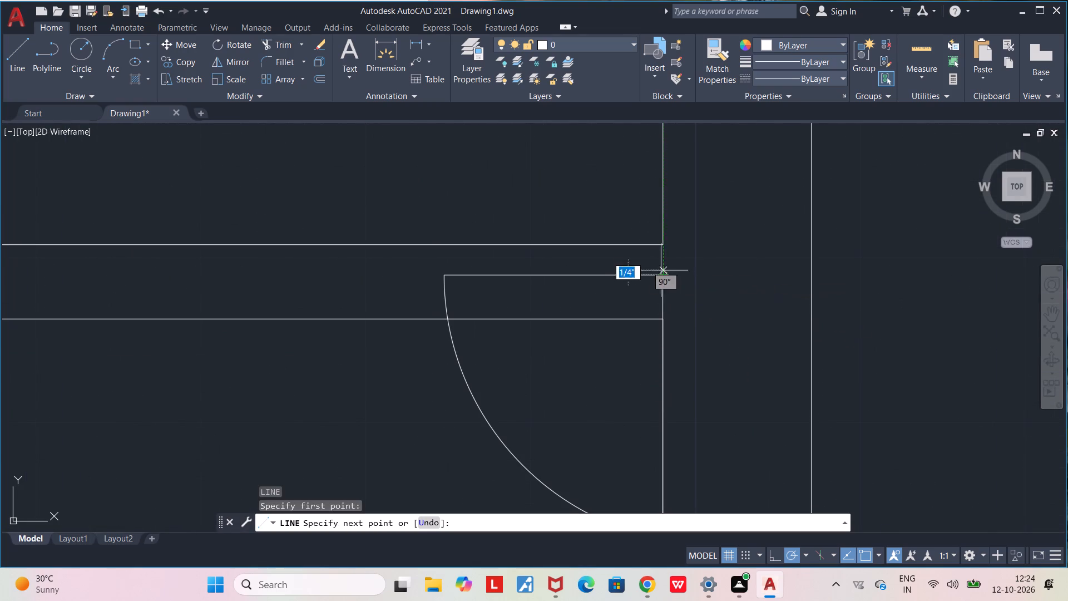
pyautogui.click(659, 241)
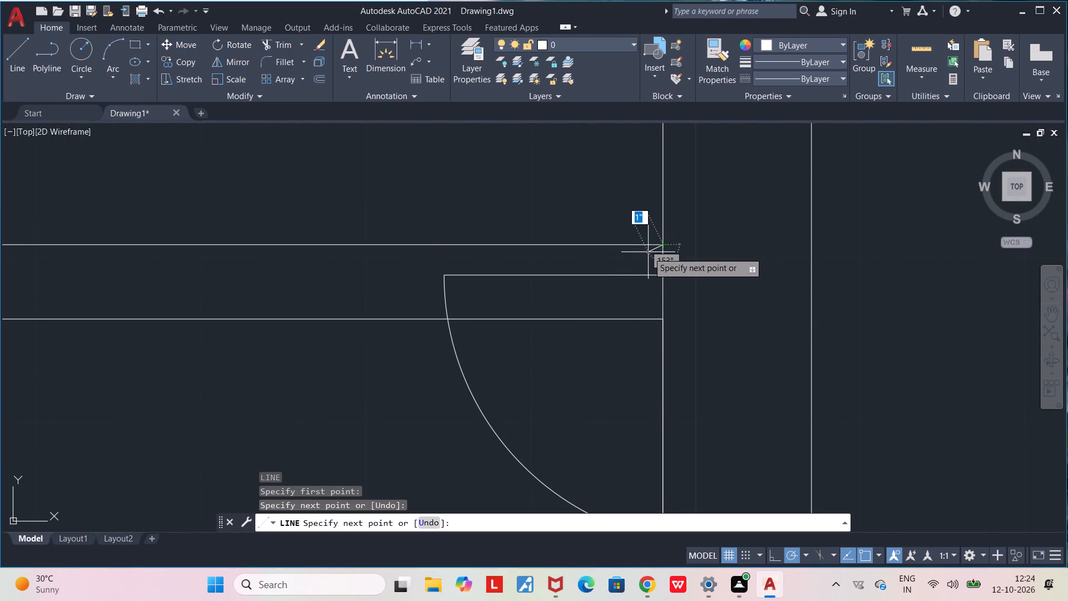
pyautogui.press('Escape')
pyautogui.press('l')
pyautogui.press('Return')
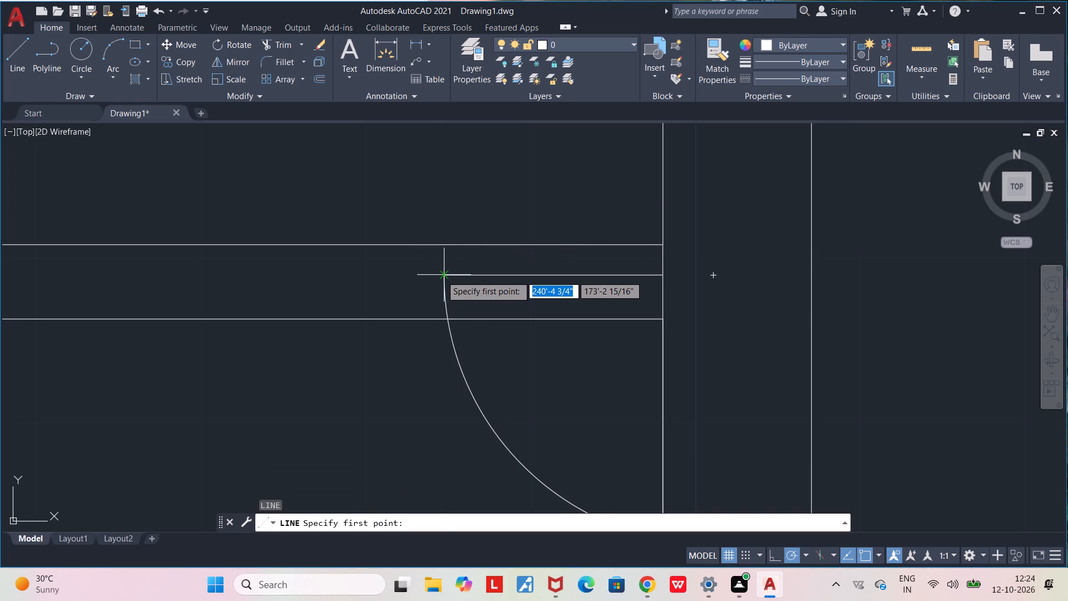
pyautogui.click(441, 275)
pyautogui.click(443, 244)
pyautogui.press('Escape')
pyautogui.press('Escape')
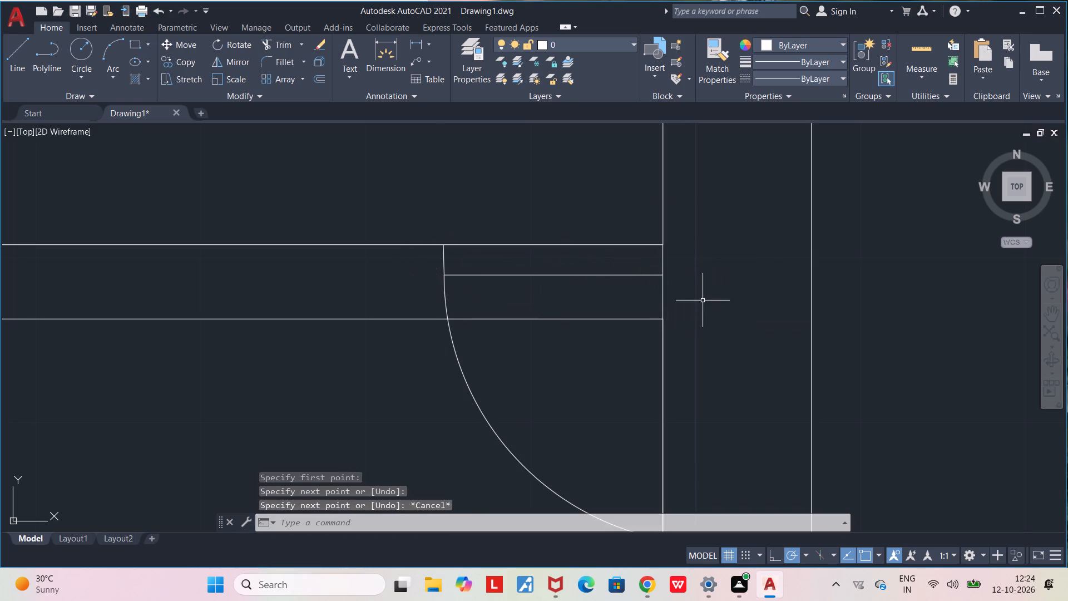
# Trim both lines of the small east room's north wall across the quarter-round outline's width.
pyautogui.moveTo(522, 313); pyautogui.dragTo(538, 390, button='middle')
pyautogui.write('TR')
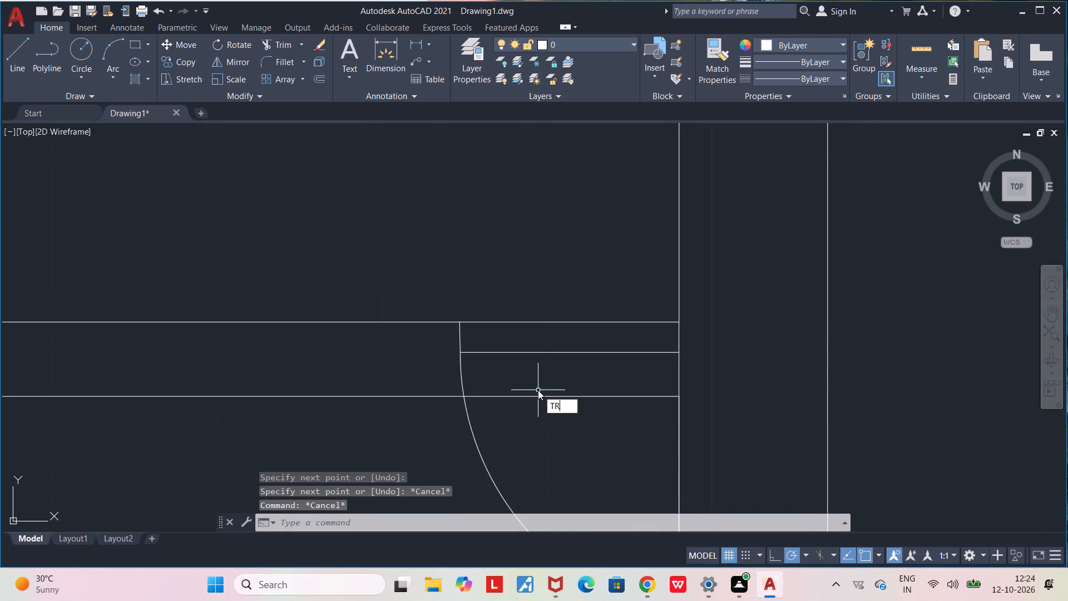
pyautogui.press('Return')
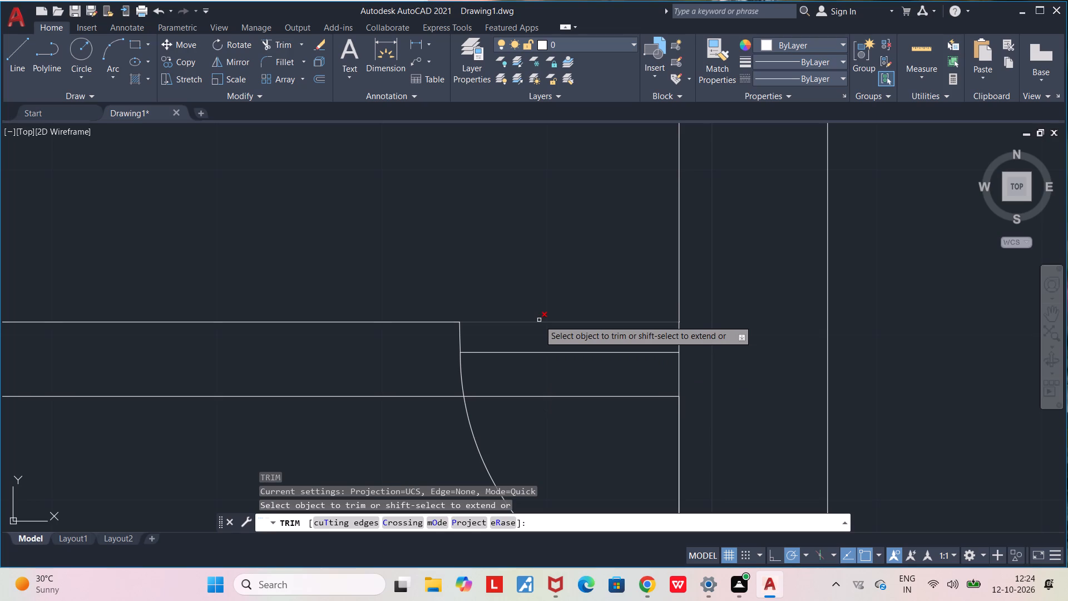
pyautogui.click(539, 320)
pyautogui.click(548, 396)
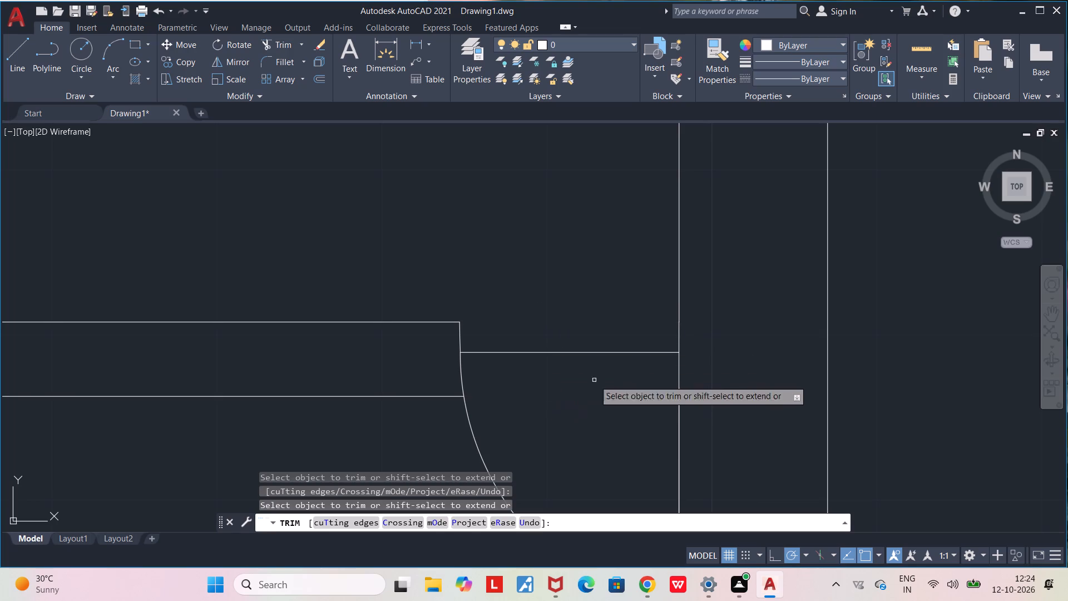
pyautogui.scroll(-3, 647, 334)
pyautogui.moveTo(642, 377); pyautogui.dragTo(709, 343, button='middle')
pyautogui.scroll(-3, 709, 343)
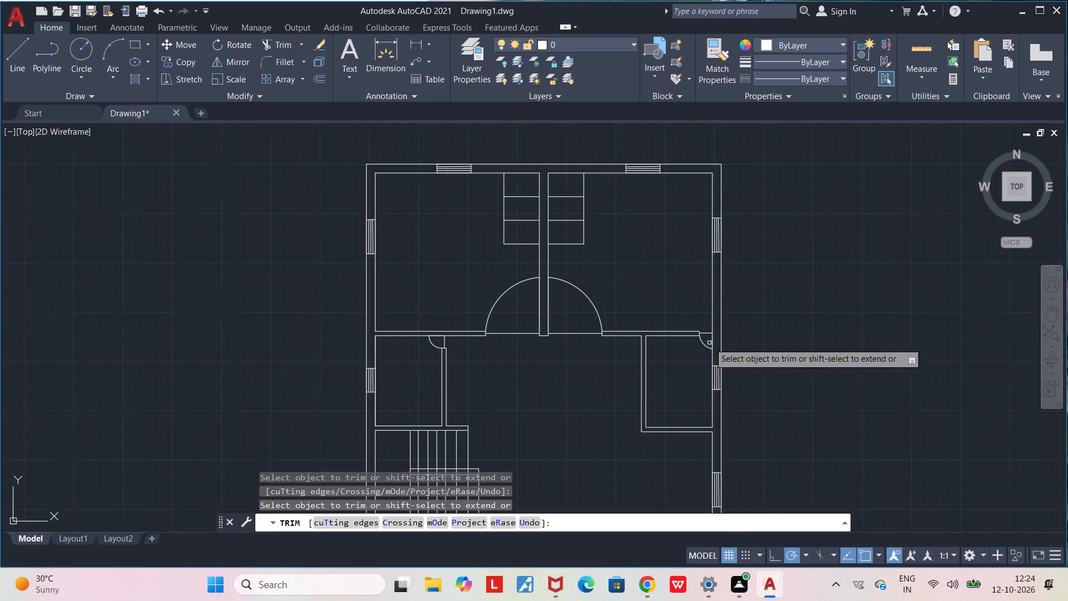
pyautogui.moveTo(679, 372); pyautogui.dragTo(680, 420, button='middle')
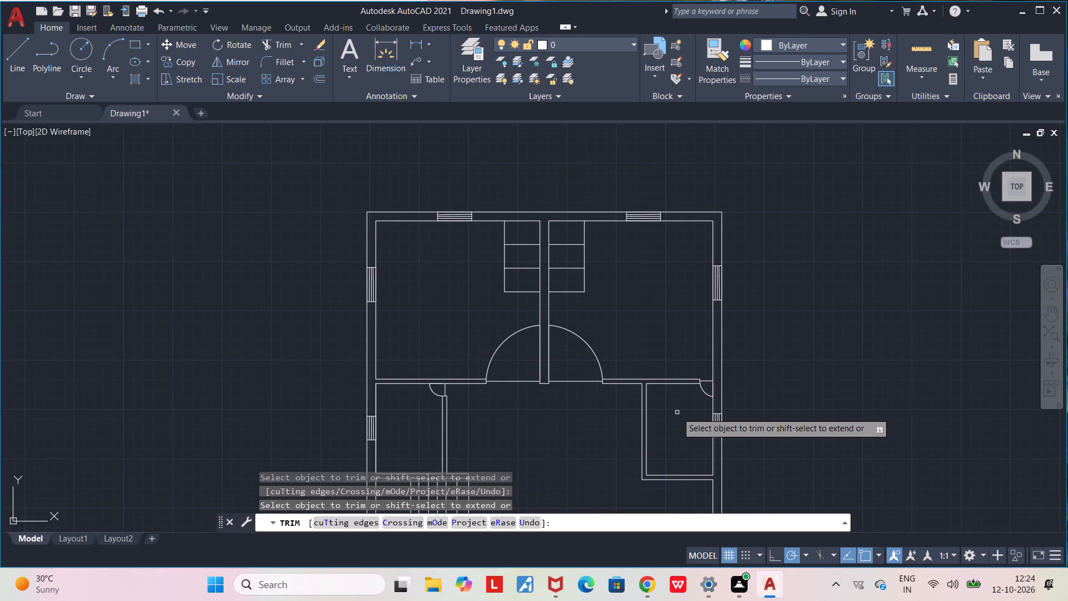
pyautogui.scroll(3, 677, 409)
pyautogui.moveTo(690, 370); pyautogui.dragTo(632, 419, button='middle')
pyautogui.scroll(-2, 632, 414)
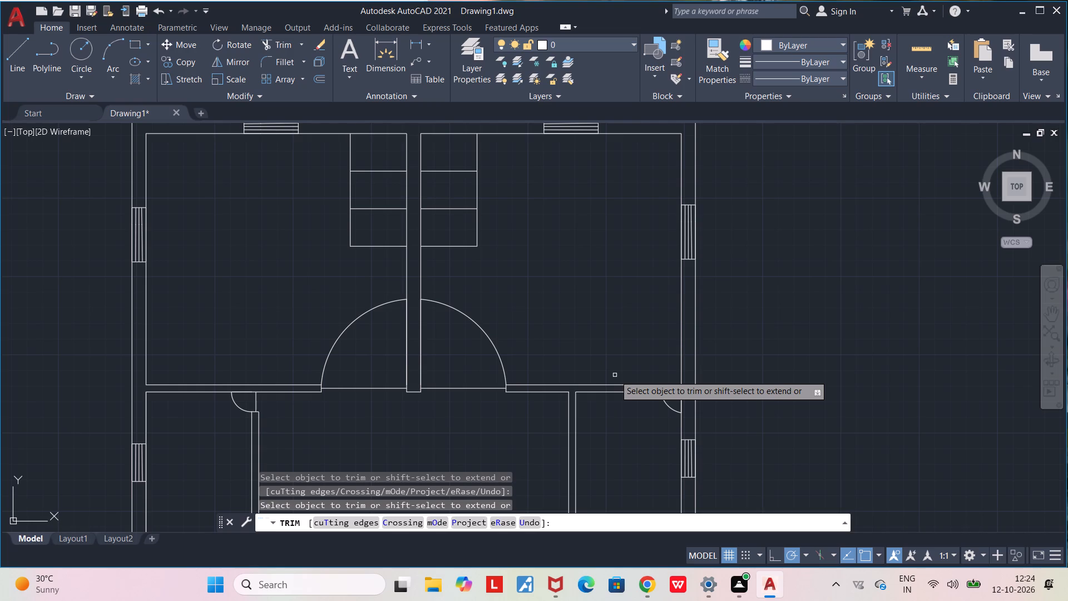
pyautogui.scroll(-4, 608, 367)
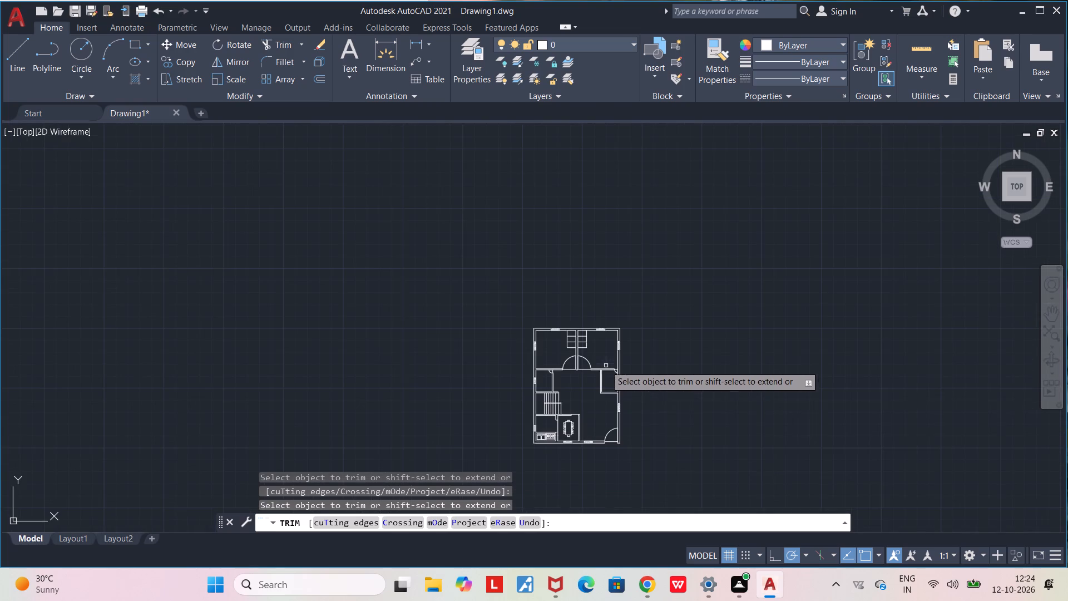
pyautogui.press('Escape')
pyautogui.press('Escape')
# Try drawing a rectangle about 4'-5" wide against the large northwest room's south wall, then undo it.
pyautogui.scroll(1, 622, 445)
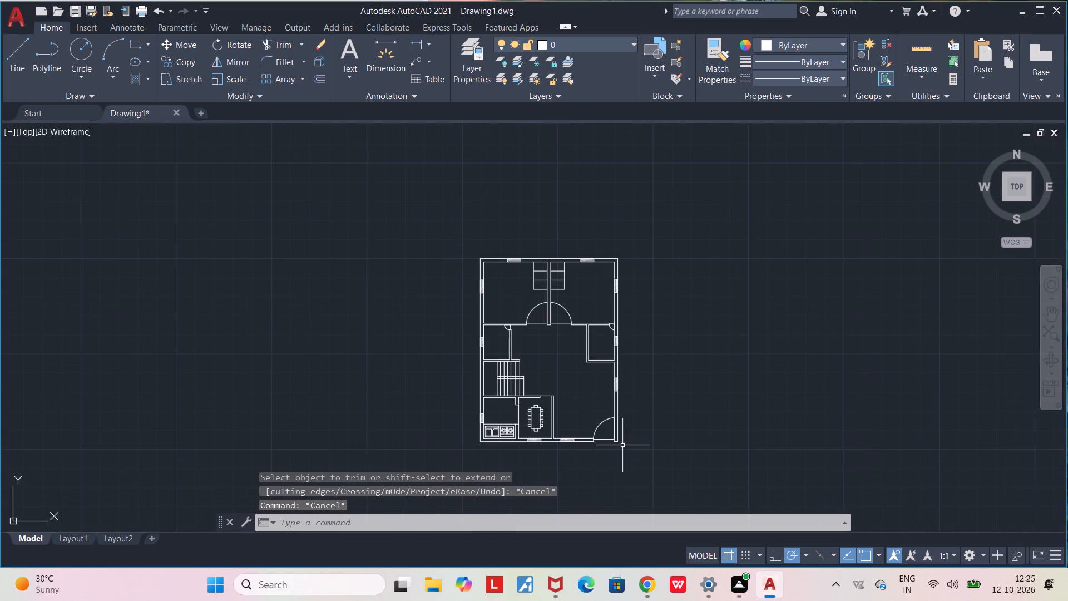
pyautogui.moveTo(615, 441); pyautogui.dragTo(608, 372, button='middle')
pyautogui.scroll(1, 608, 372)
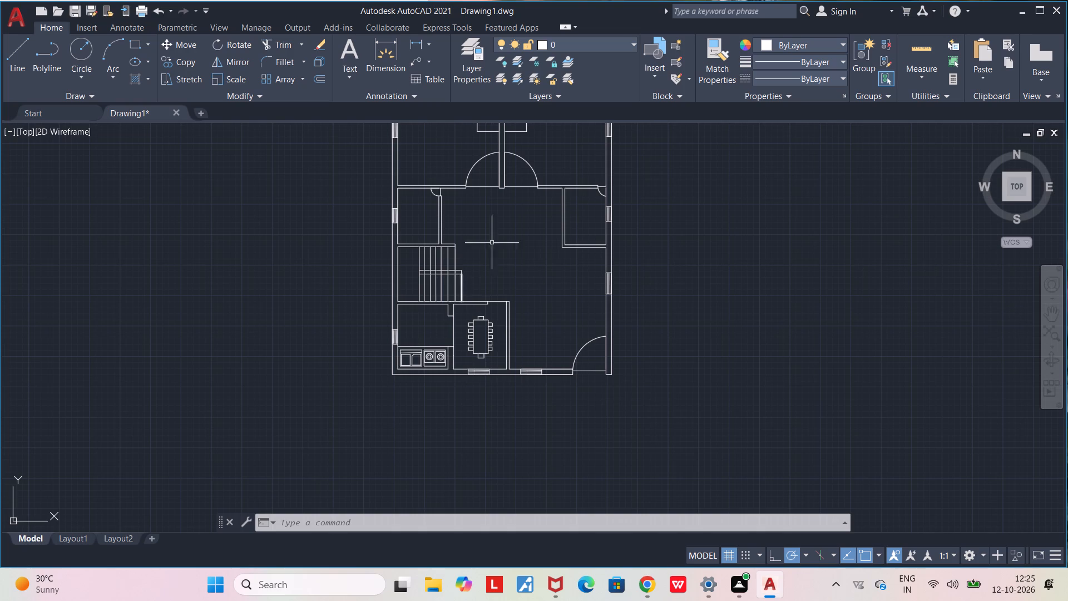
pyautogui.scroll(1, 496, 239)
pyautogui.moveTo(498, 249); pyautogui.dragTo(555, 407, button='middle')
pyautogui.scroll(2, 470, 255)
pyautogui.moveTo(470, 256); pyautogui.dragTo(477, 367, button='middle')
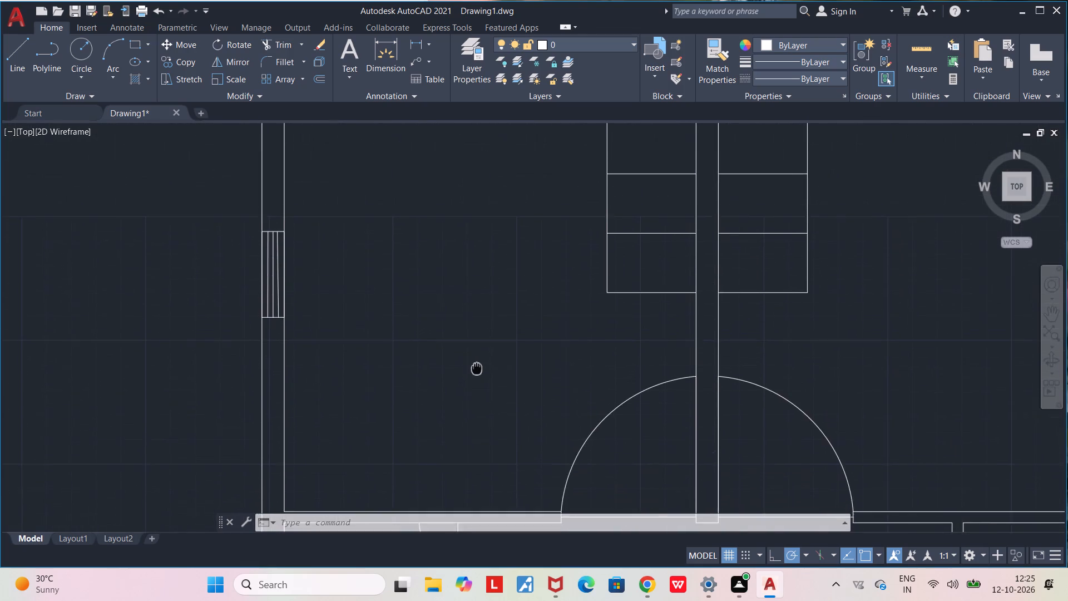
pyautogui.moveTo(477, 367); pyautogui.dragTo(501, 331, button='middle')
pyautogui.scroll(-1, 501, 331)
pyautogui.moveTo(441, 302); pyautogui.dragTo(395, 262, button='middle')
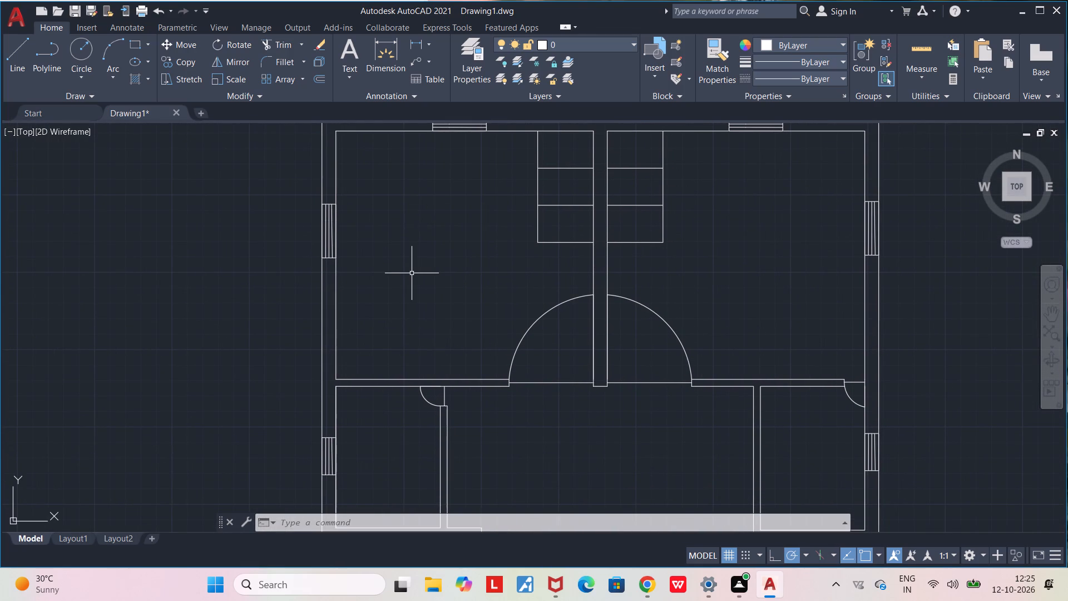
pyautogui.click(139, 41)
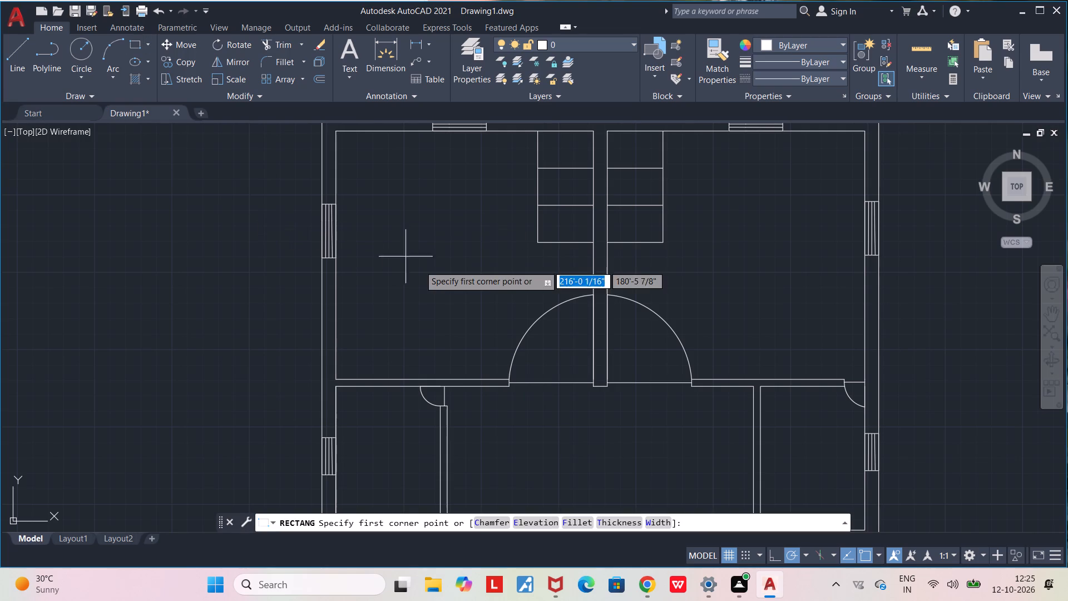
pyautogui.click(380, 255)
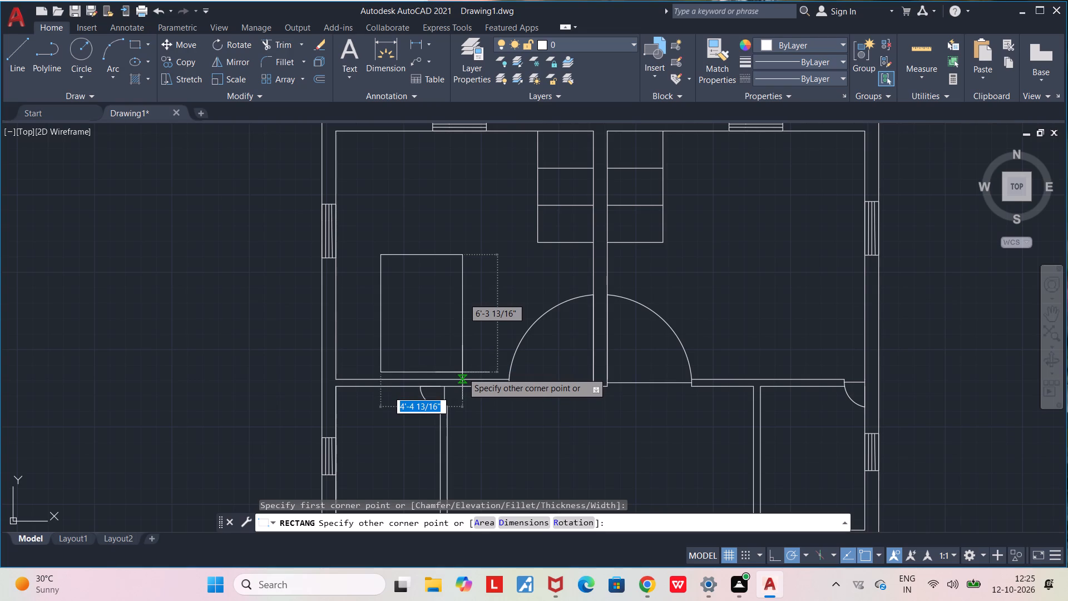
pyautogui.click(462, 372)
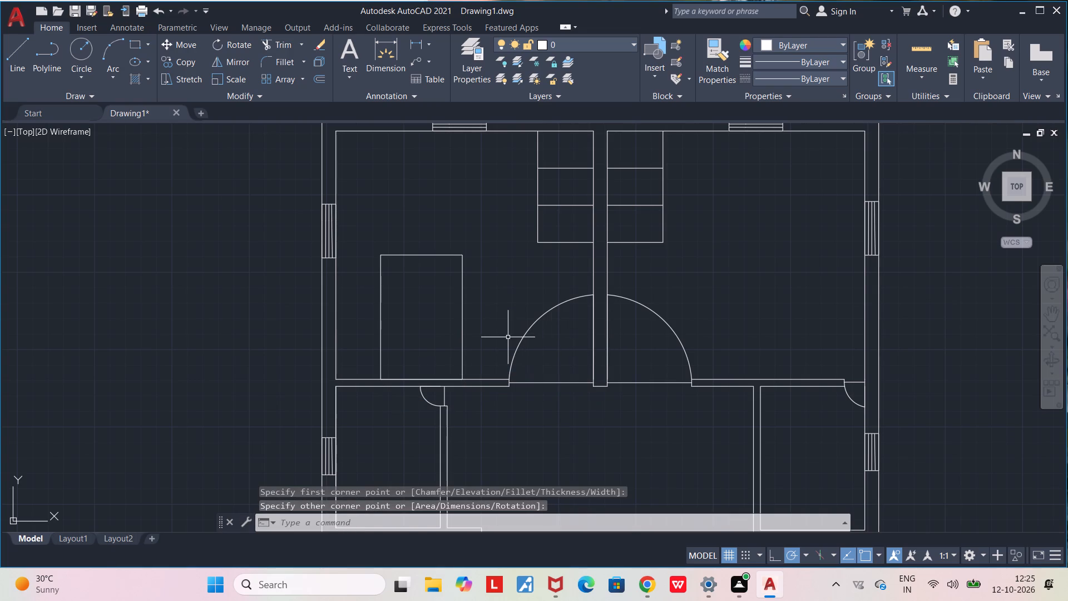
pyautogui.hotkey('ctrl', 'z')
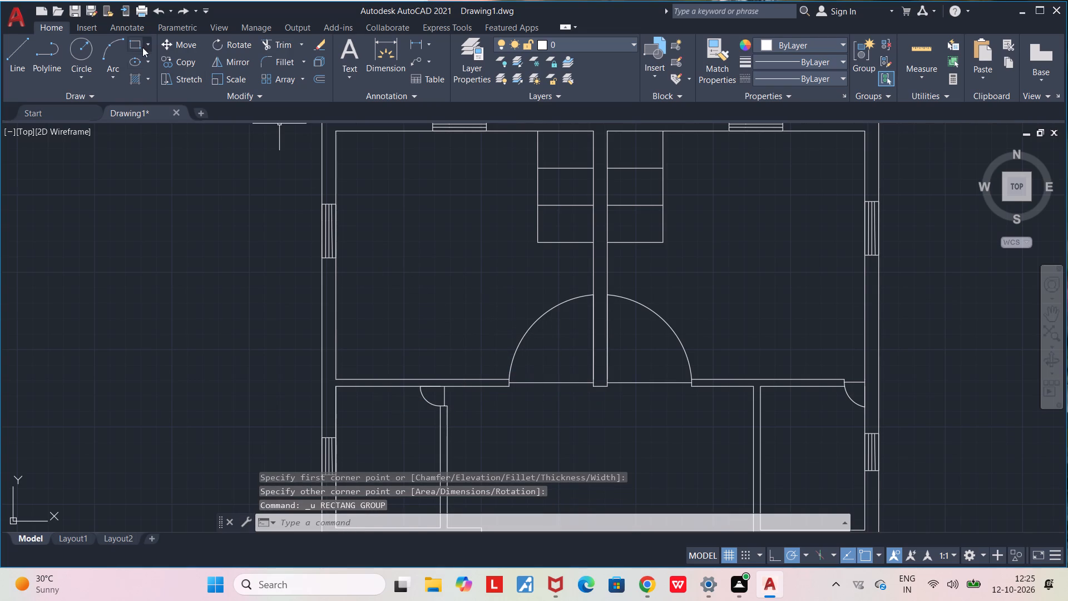
# Draw a rectangle about 4'-8" wide in the southwest part of the large northwest room, with its south side on the south wall.
pyautogui.click(134, 41)
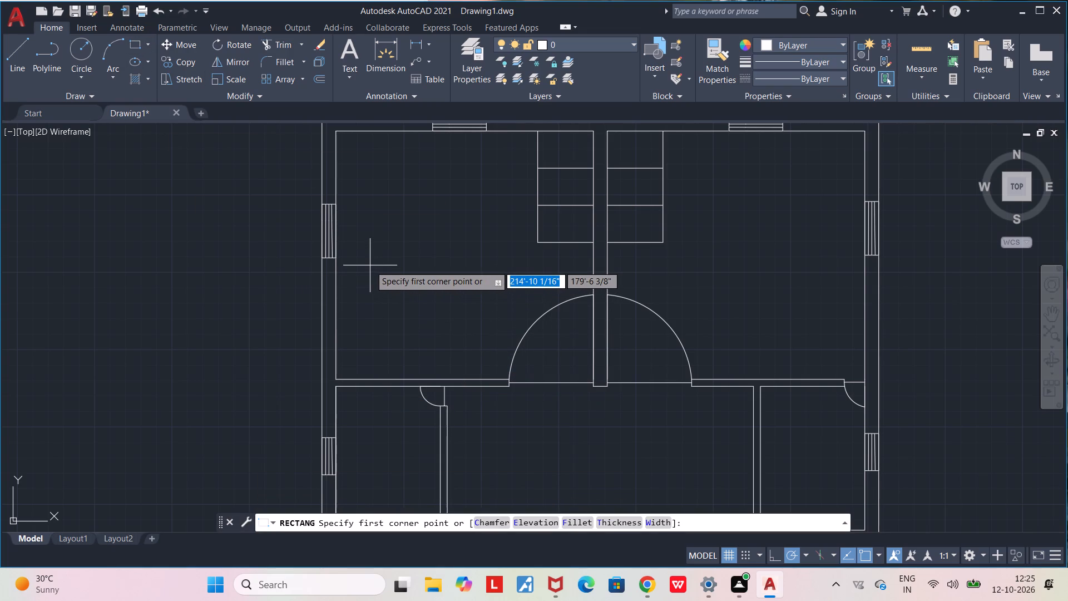
pyautogui.click(371, 262)
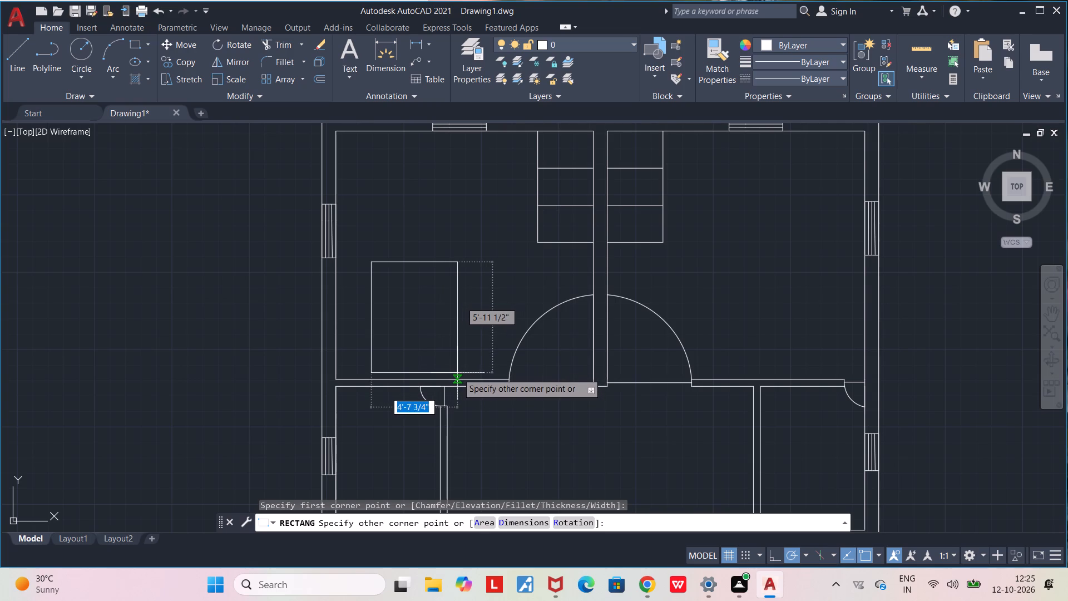
pyautogui.click(457, 373)
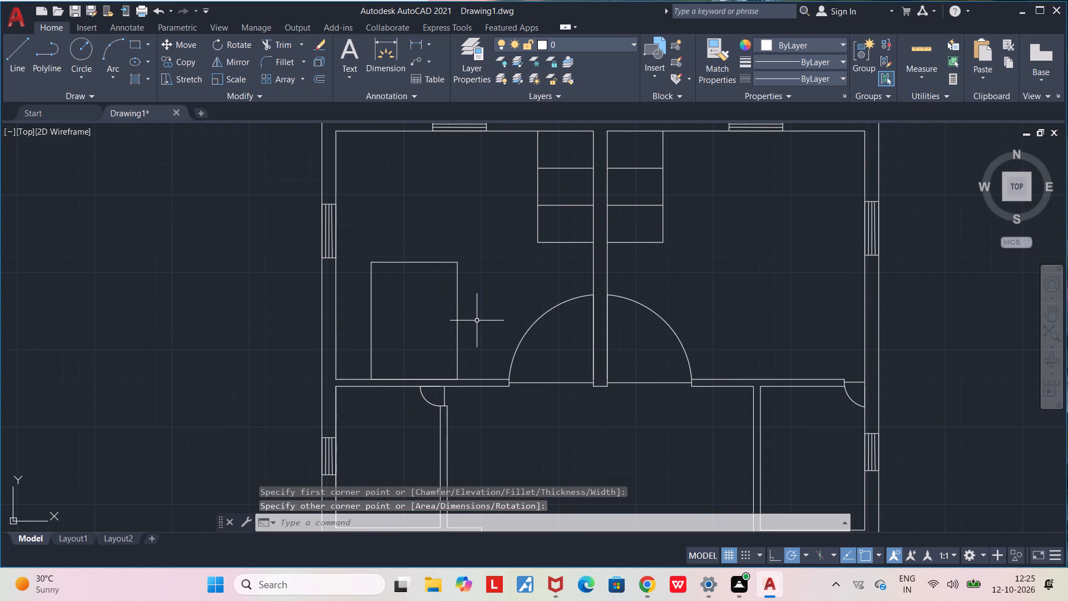
# Move the new rectangle slightly north so a small gap separates it from the room's south wall.
pyautogui.click(426, 260)
pyautogui.press('m')
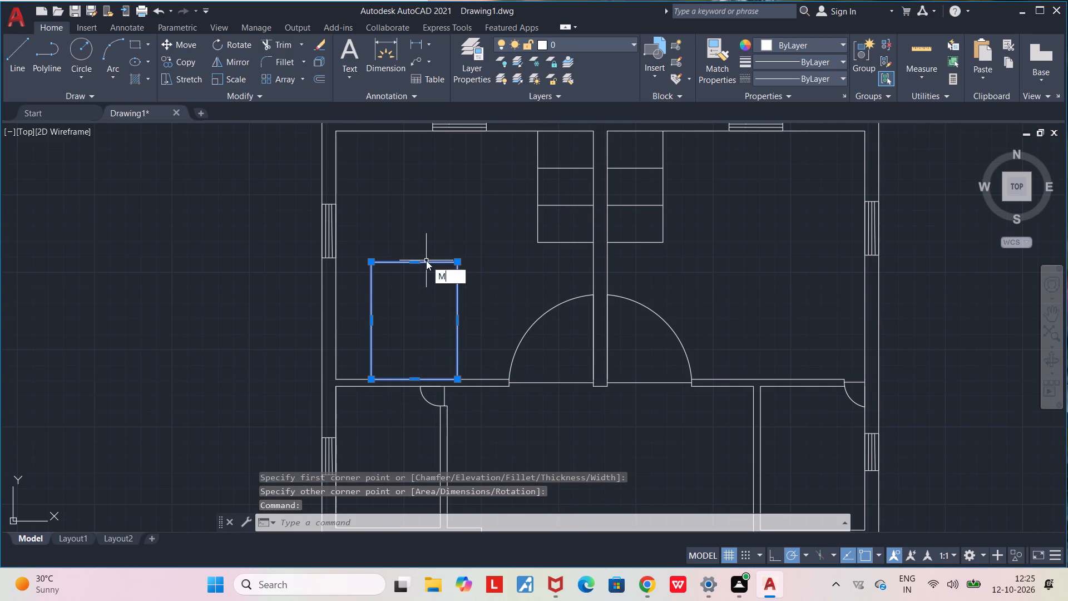
pyautogui.press('Return')
pyautogui.click(458, 265)
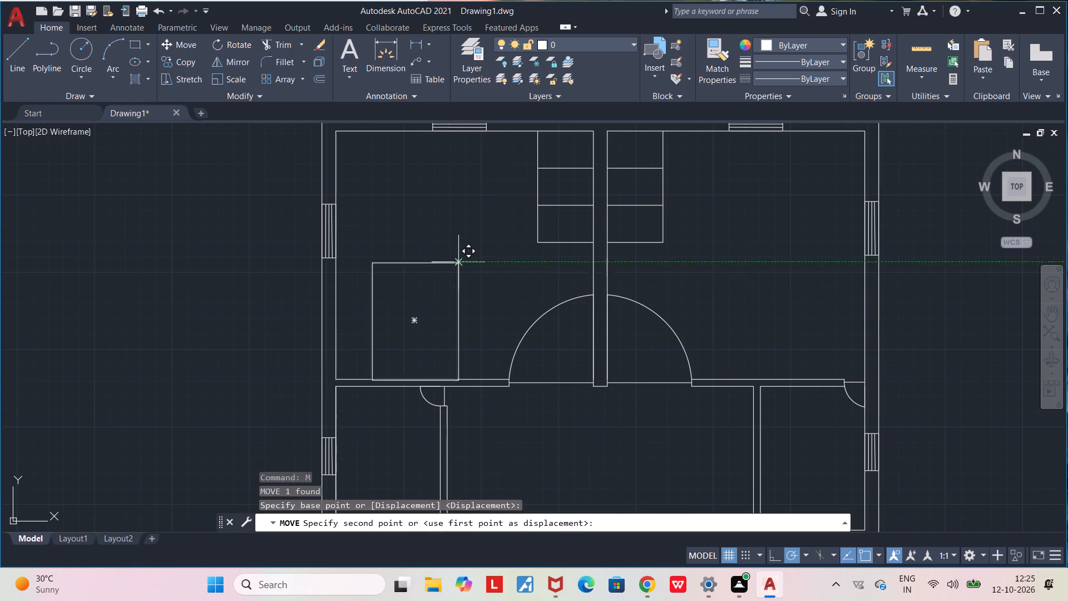
pyautogui.click(459, 254)
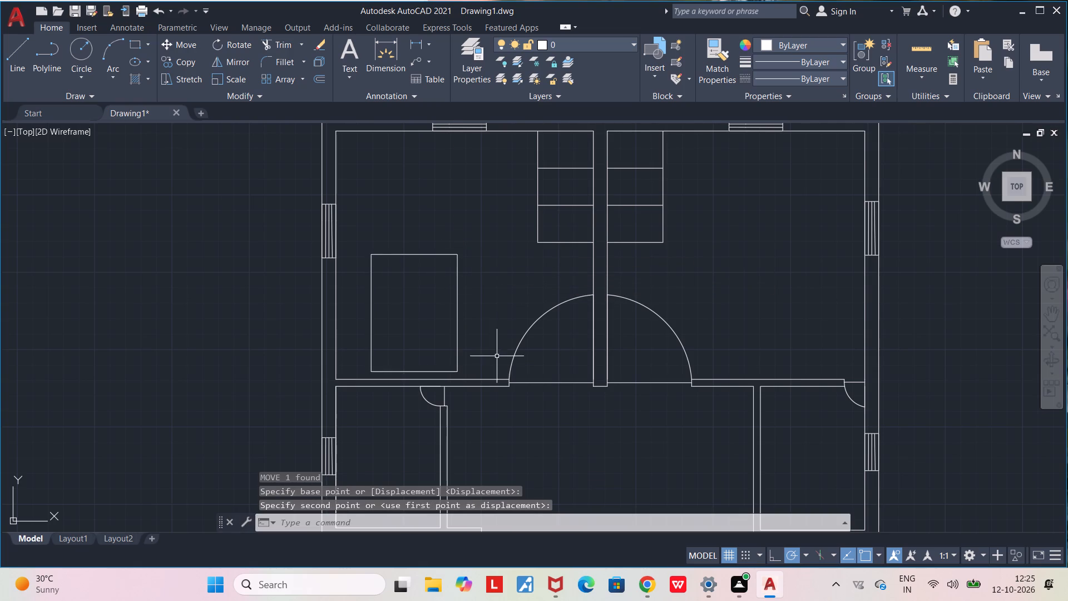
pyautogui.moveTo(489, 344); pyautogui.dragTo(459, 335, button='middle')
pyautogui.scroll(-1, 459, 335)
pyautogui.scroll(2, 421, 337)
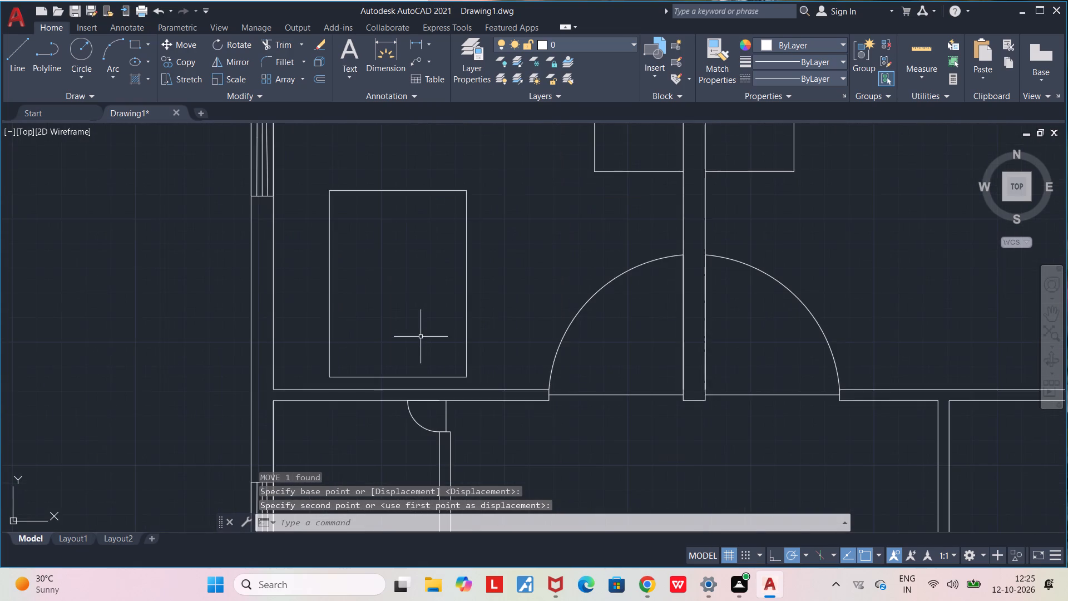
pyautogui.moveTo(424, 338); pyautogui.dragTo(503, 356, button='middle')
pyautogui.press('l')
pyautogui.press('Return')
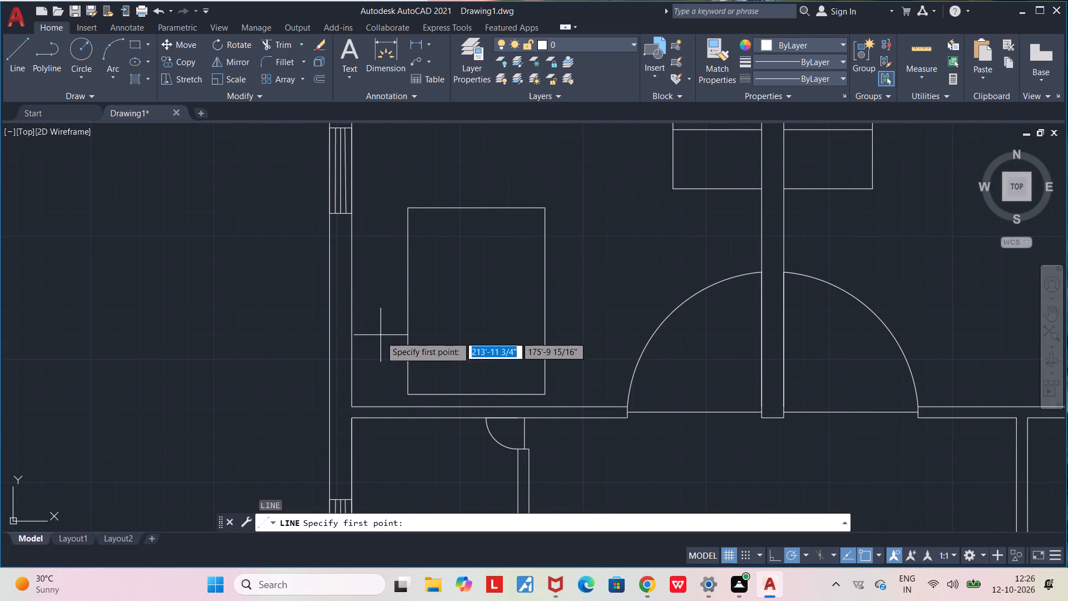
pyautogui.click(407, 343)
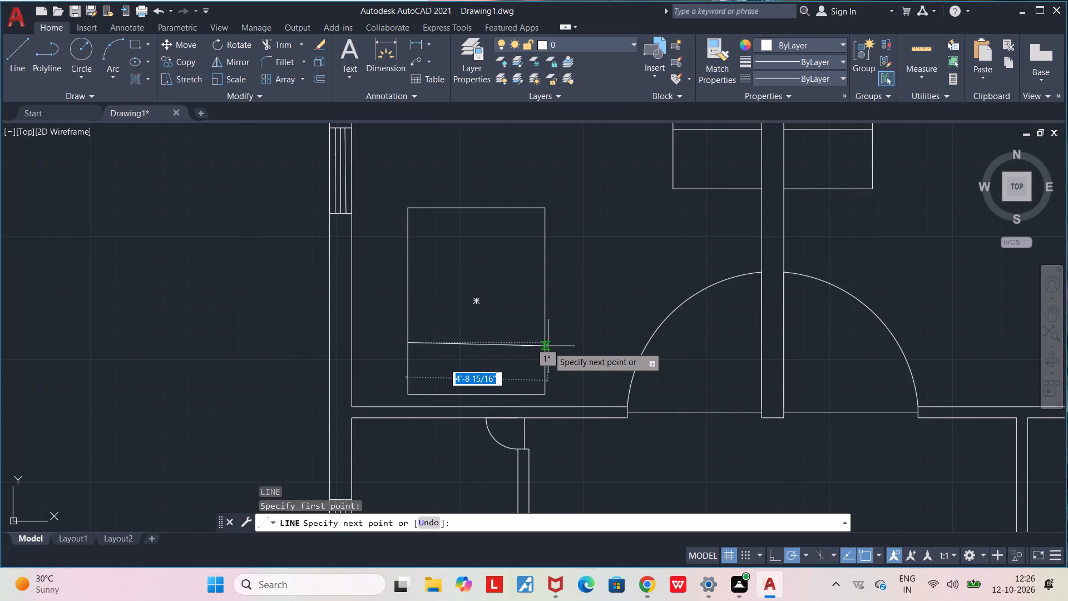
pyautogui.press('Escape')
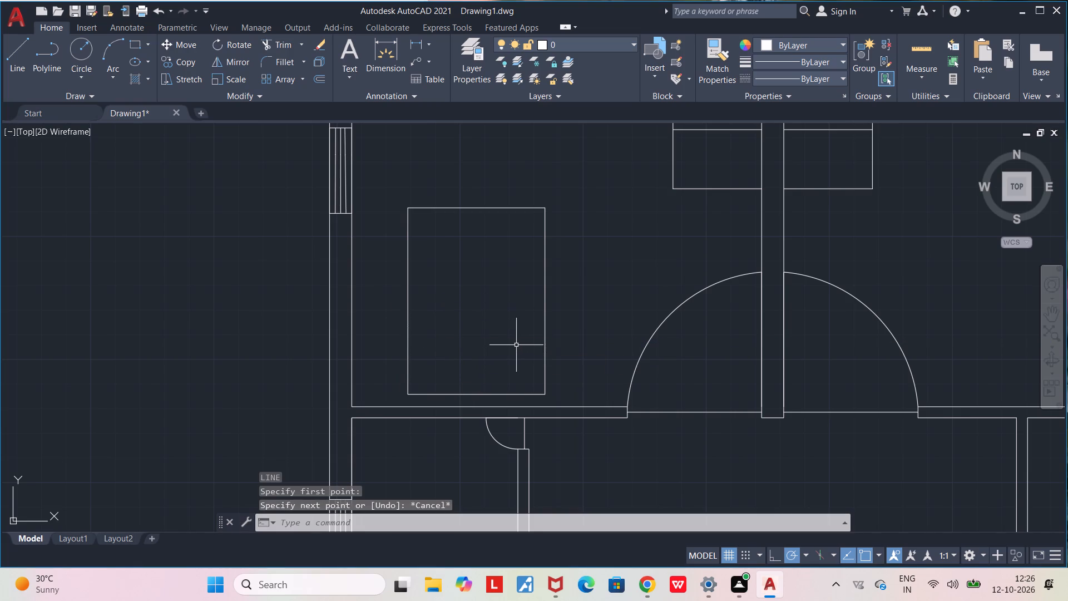
# Draw a horizontal line across the rectangle near its south end, from its east side to its west side.
pyautogui.press('l')
pyautogui.press('Return')
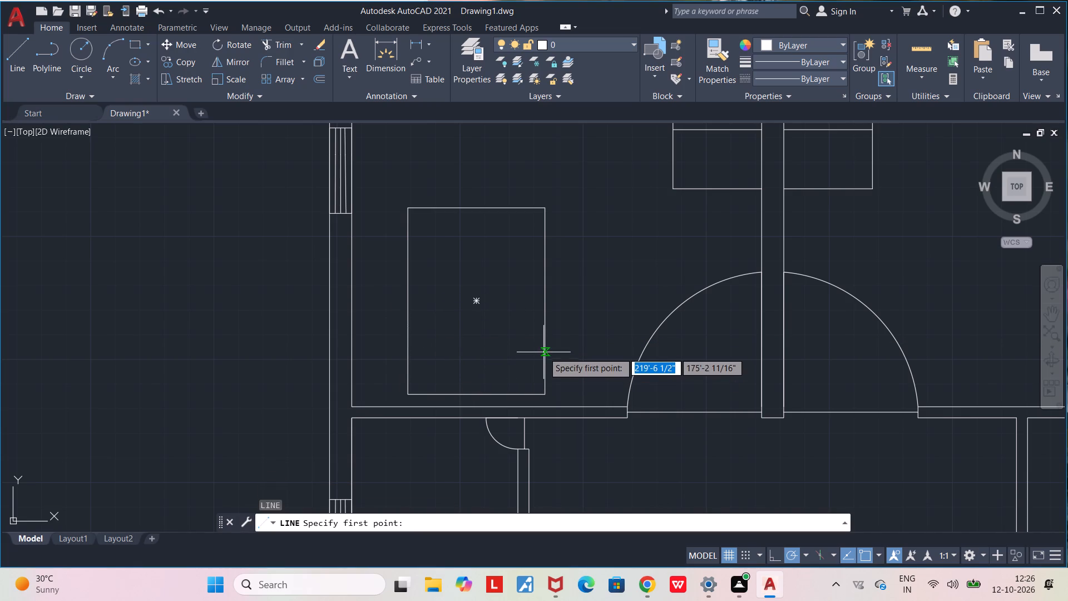
pyautogui.click(543, 352)
pyautogui.click(408, 352)
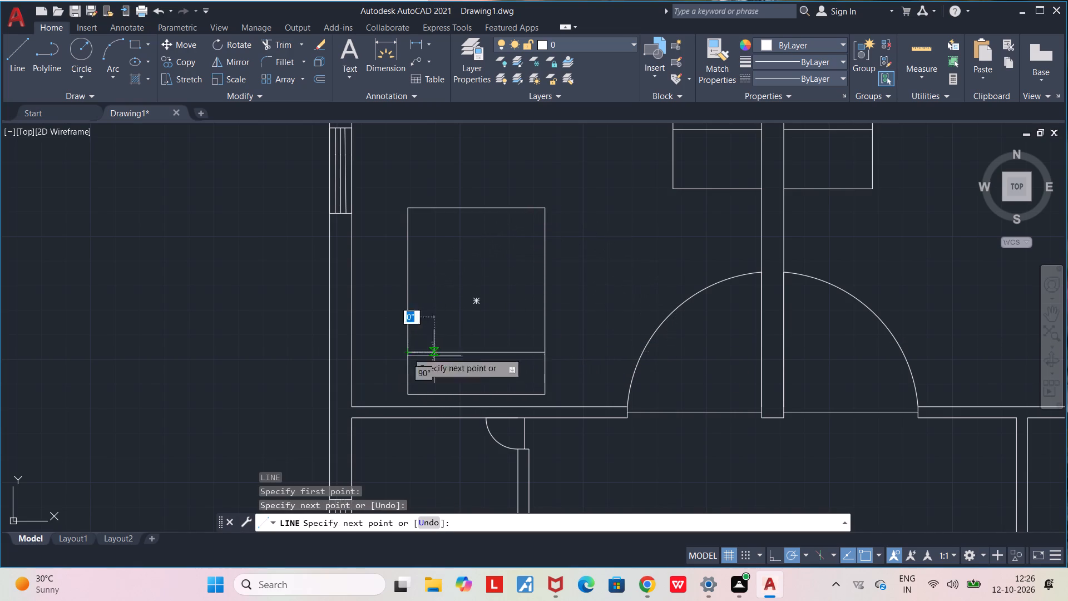
pyautogui.press('Escape')
# Draw a pillow rectangle about 1'-8" by 11 1/2" at the west end of the bed rectangle's south strip.
pyautogui.scroll(2, 553, 356)
pyautogui.moveTo(521, 361); pyautogui.dragTo(645, 338, button='middle')
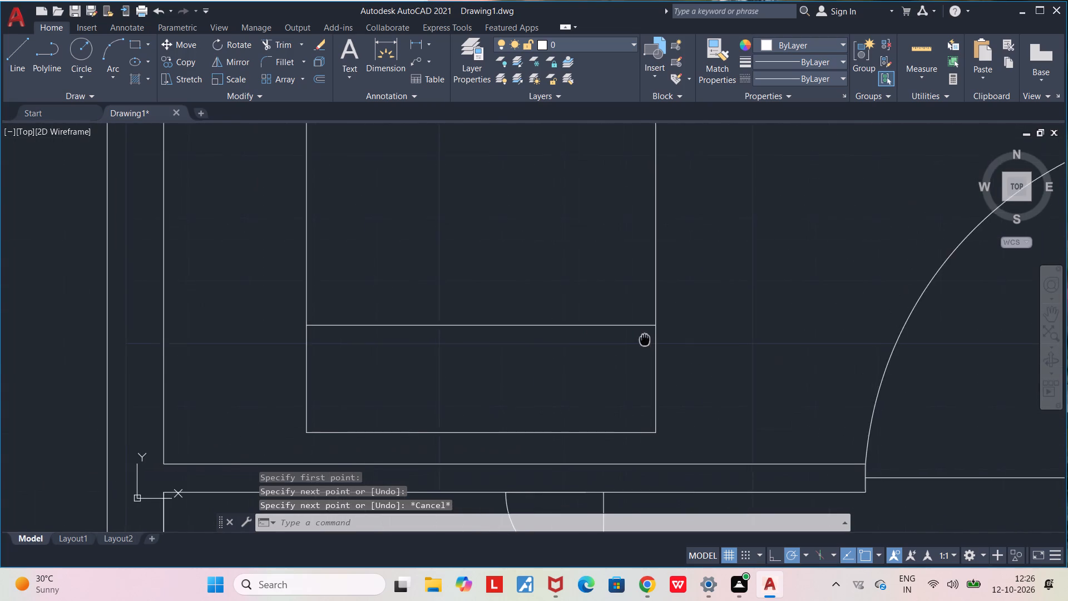
pyautogui.moveTo(645, 338); pyautogui.dragTo(646, 339, button='middle')
pyautogui.scroll(-2, 646, 339)
pyautogui.press('l')
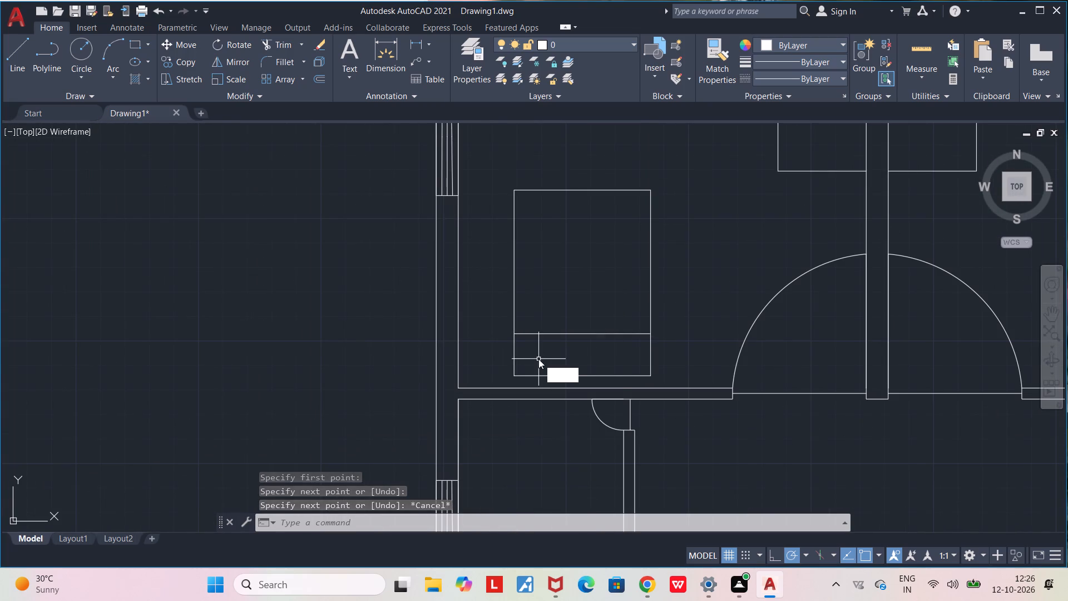
pyautogui.press('Return')
pyautogui.click(138, 44)
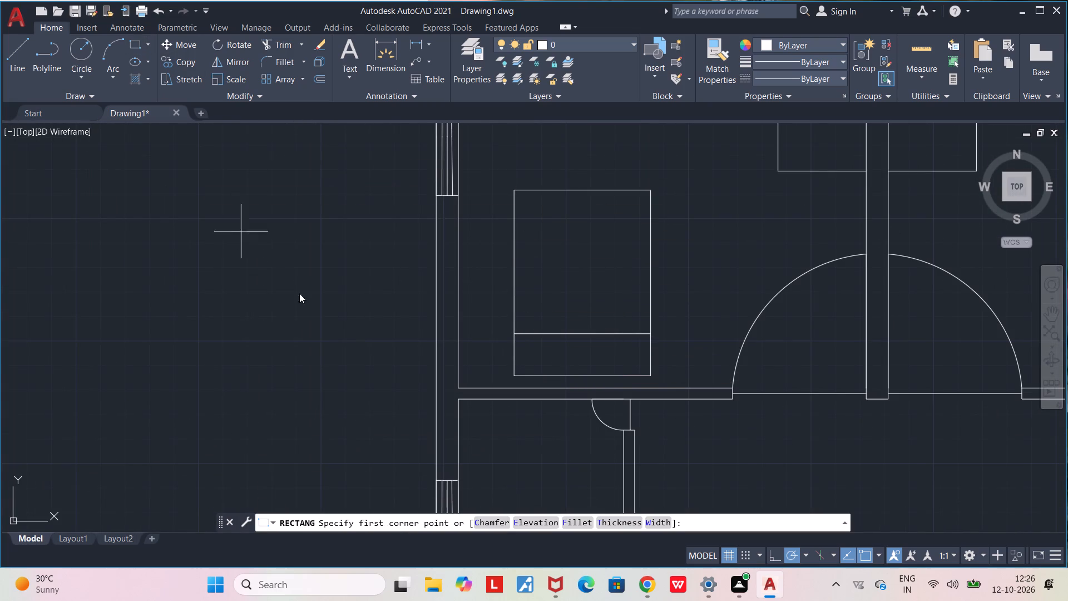
pyautogui.scroll(1, 468, 350)
pyautogui.click(554, 337)
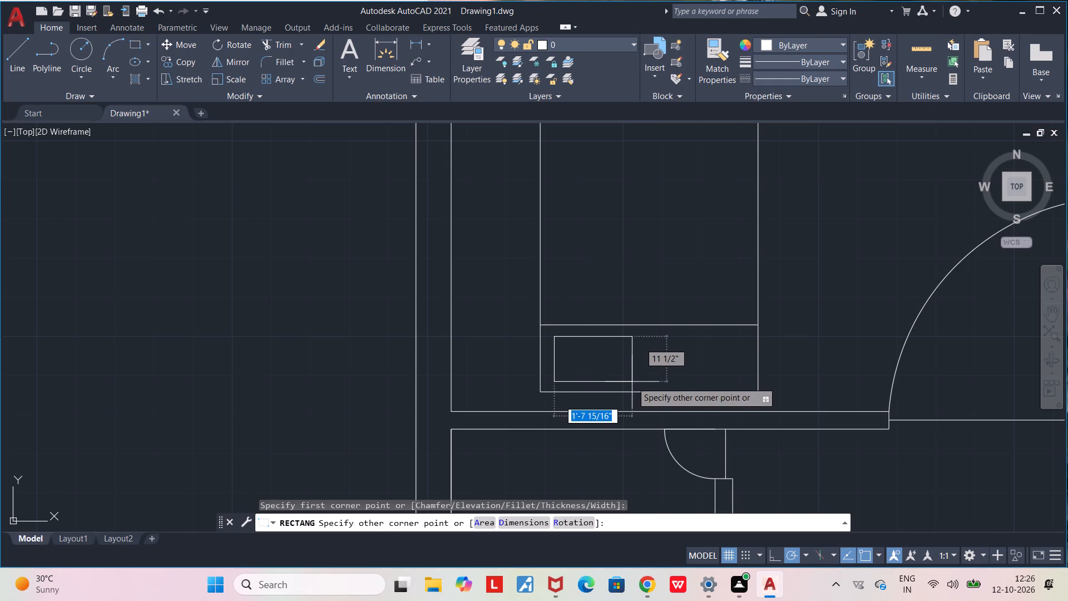
pyautogui.click(632, 382)
pyautogui.click(652, 338)
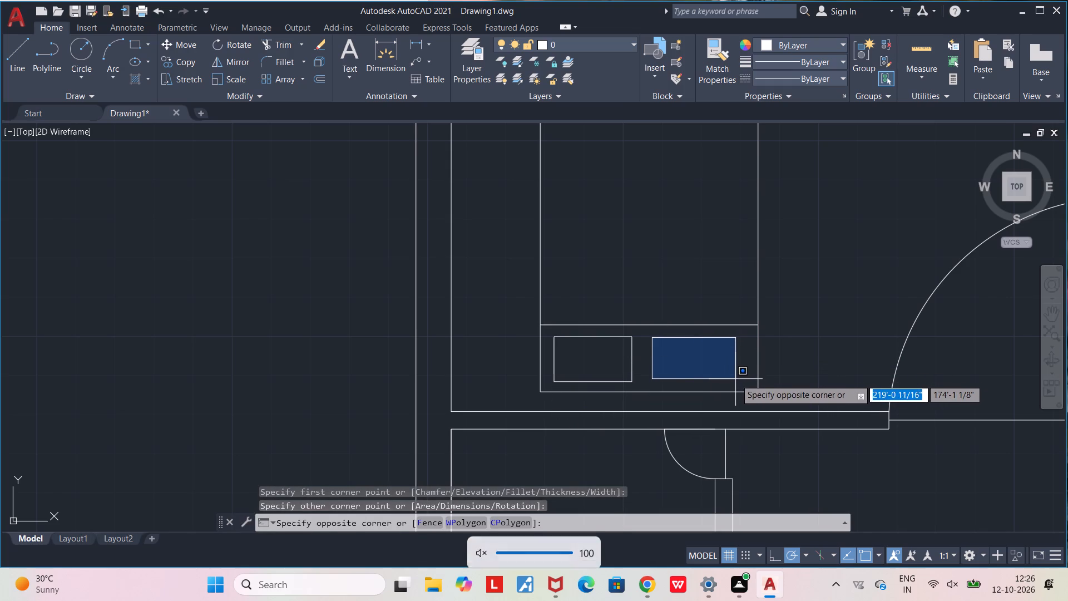
pyautogui.press('Escape')
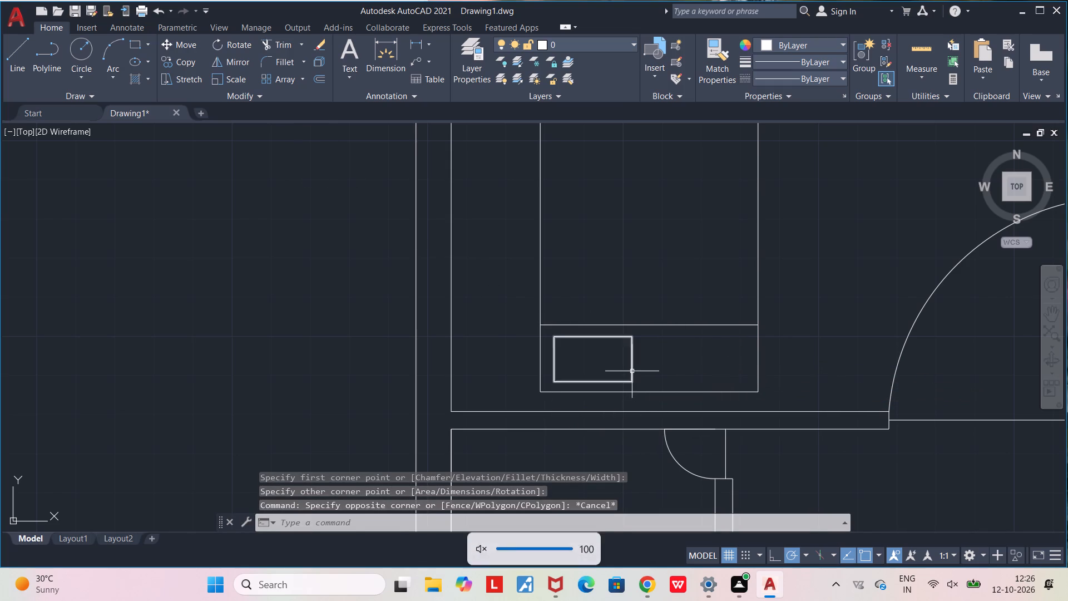
# Copy the pillow rectangle to the east end of the same strip, level with the original.
pyautogui.click(630, 370)
pyautogui.press('Escape')
pyautogui.click(630, 364)
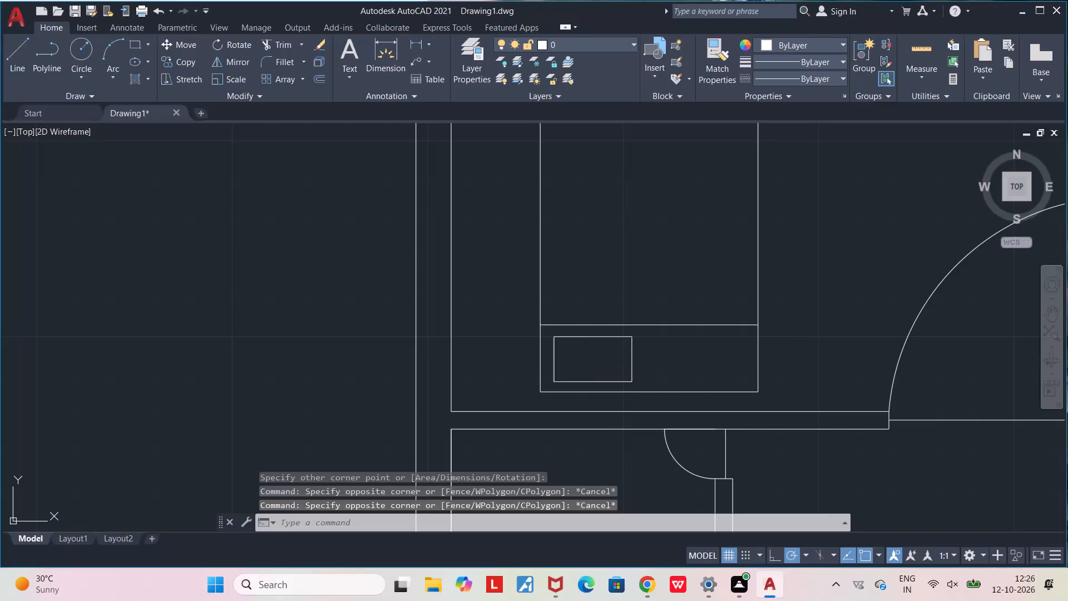
pyautogui.hotkey('ctrl', 'c')
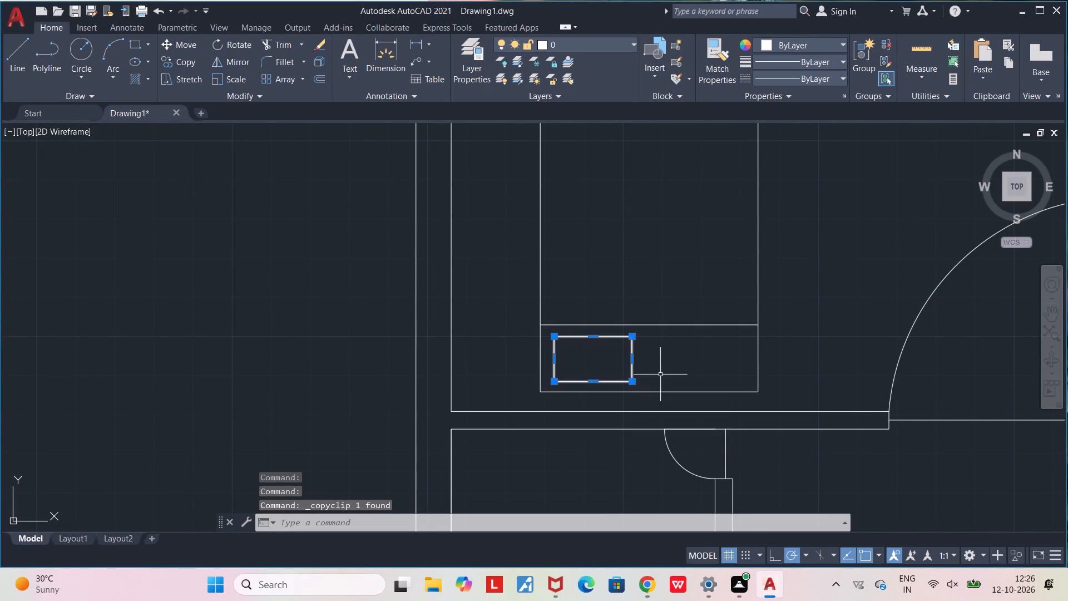
pyautogui.hotkey('ctrl', 'v')
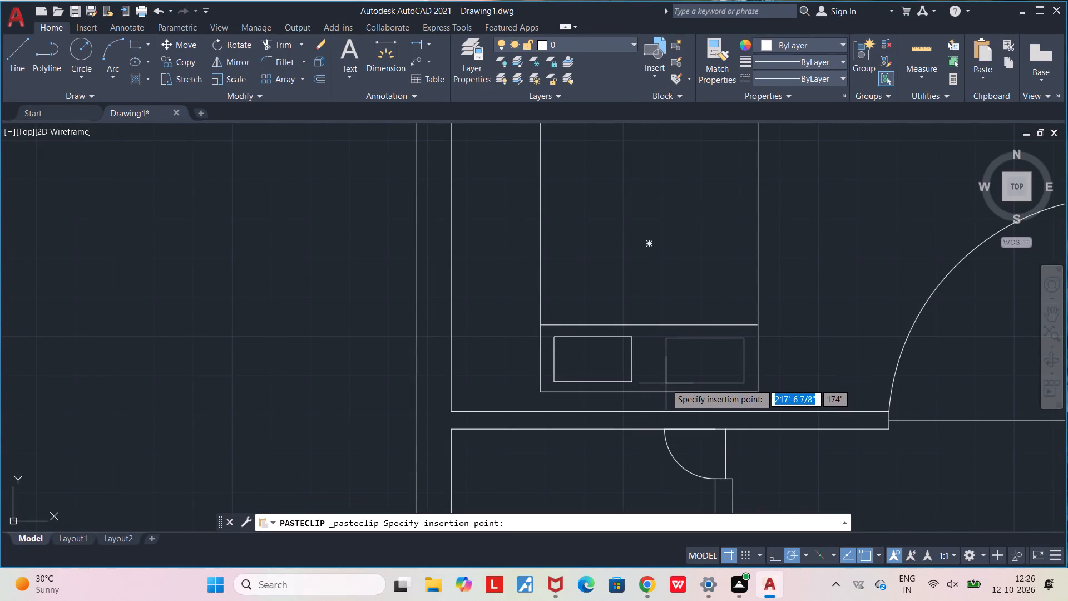
pyautogui.click(666, 381)
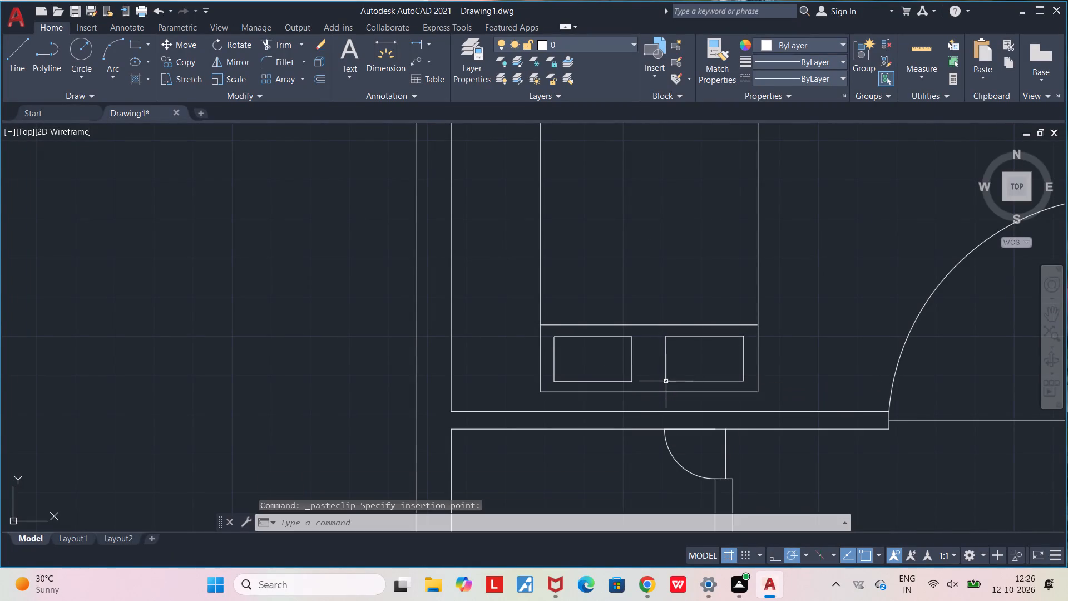
pyautogui.press('Escape')
# Draw a narrow three-line wedge from the strip's upper line to the bed's east side, its first line about 1'-10 1/2" long at 18°.
pyautogui.scroll(-1, 727, 410)
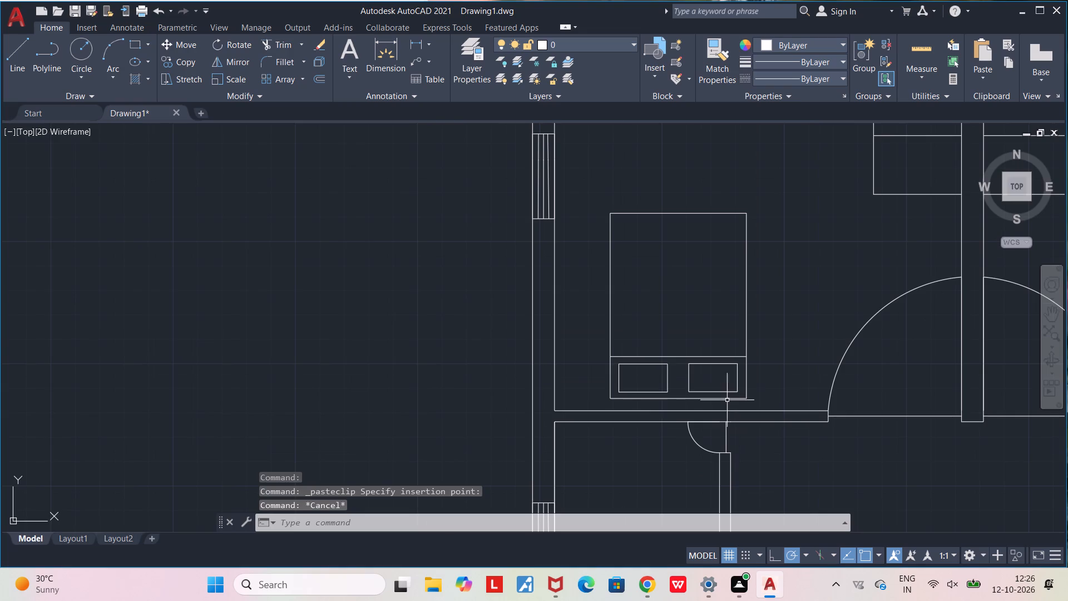
pyautogui.moveTo(734, 372); pyautogui.dragTo(577, 411, button='middle')
pyautogui.scroll(-2, 576, 411)
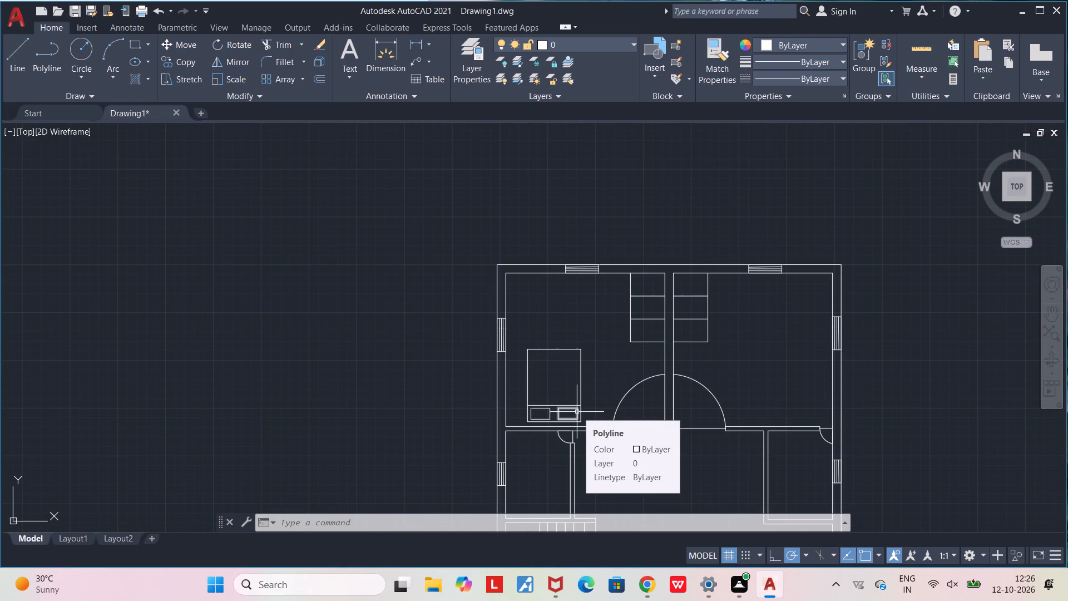
pyautogui.scroll(3, 563, 402)
pyautogui.moveTo(570, 400); pyautogui.dragTo(560, 335, button='middle')
pyautogui.press('l')
pyautogui.press('Return')
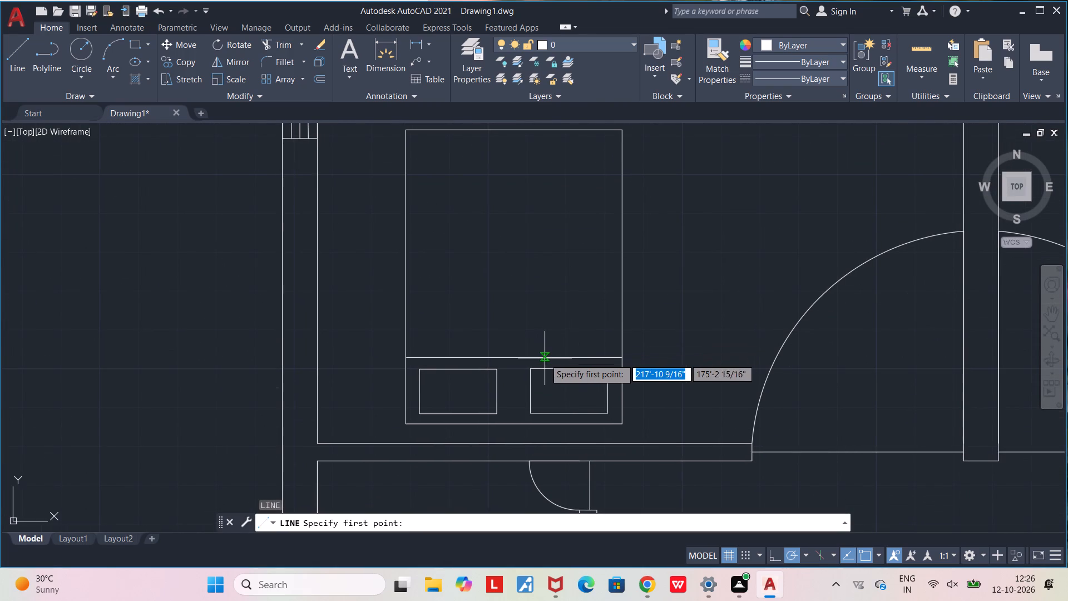
pyautogui.click(542, 358)
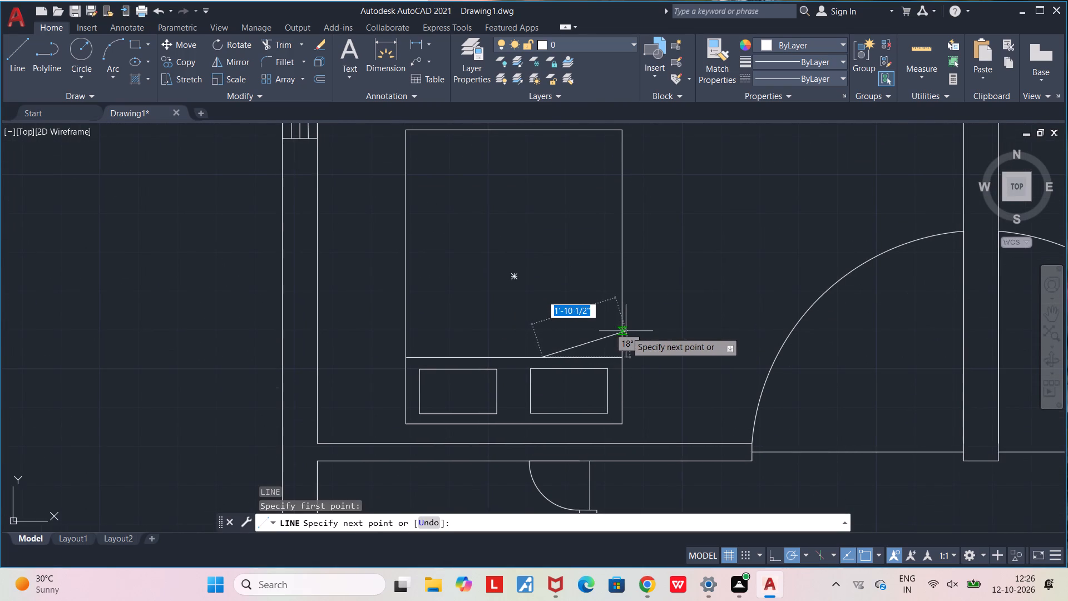
pyautogui.click(622, 332)
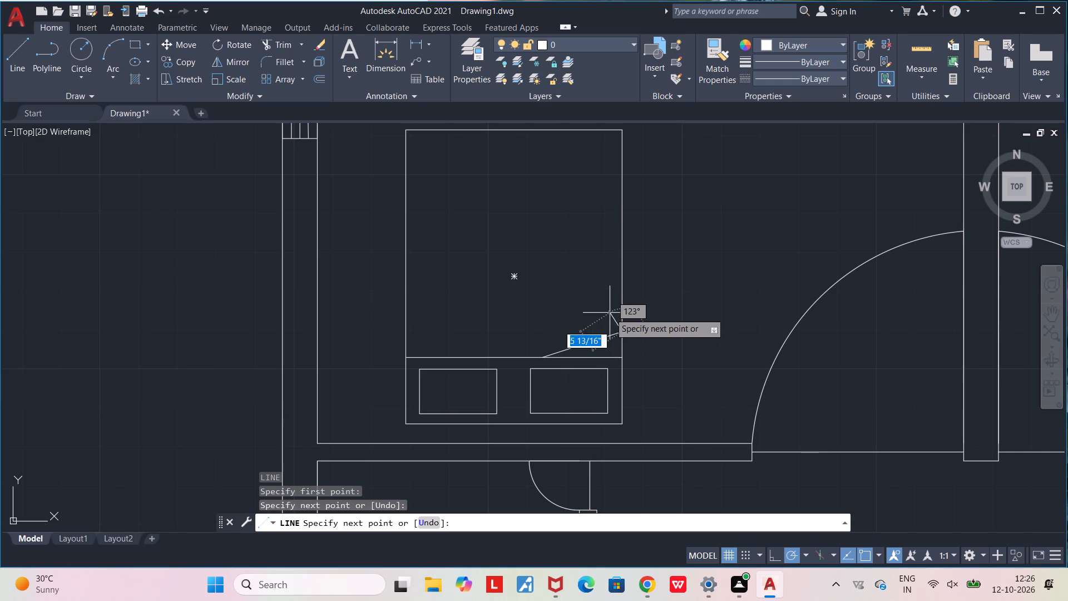
pyautogui.click(616, 321)
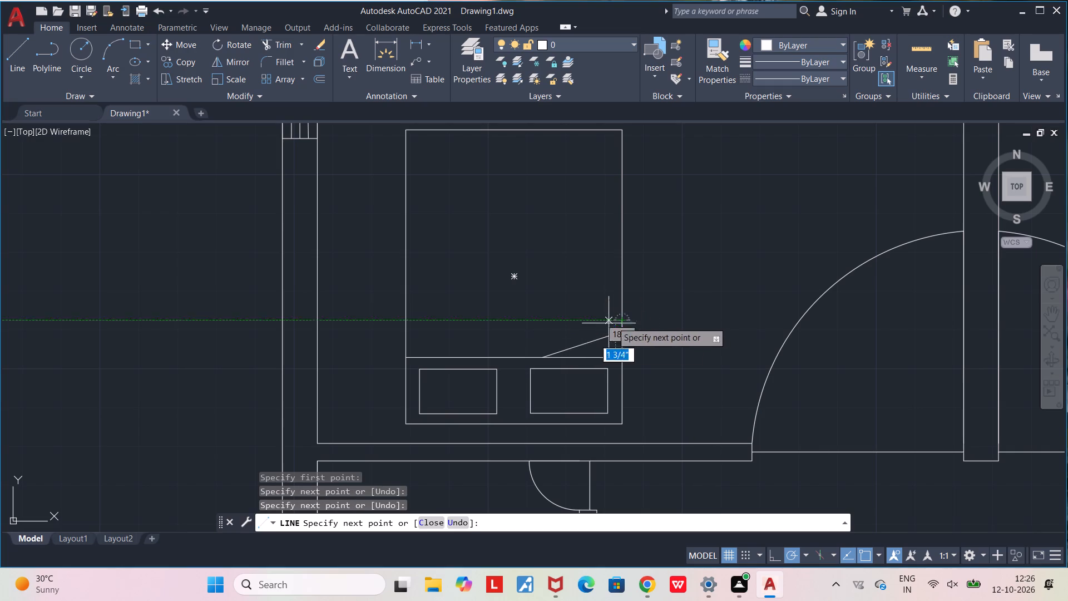
pyautogui.click(545, 356)
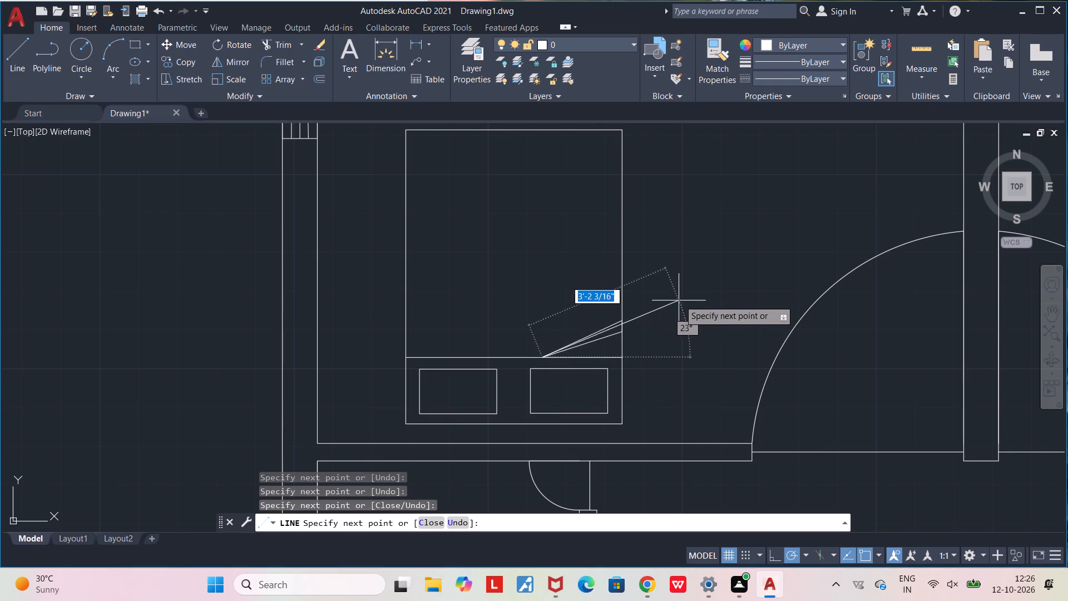
pyautogui.press('Escape')
pyautogui.press('Escape')
# Draw a short slanted line from the lower wedge line's east end to the upper wedge line, just inside the bed's east side.
pyautogui.scroll(1, 622, 353)
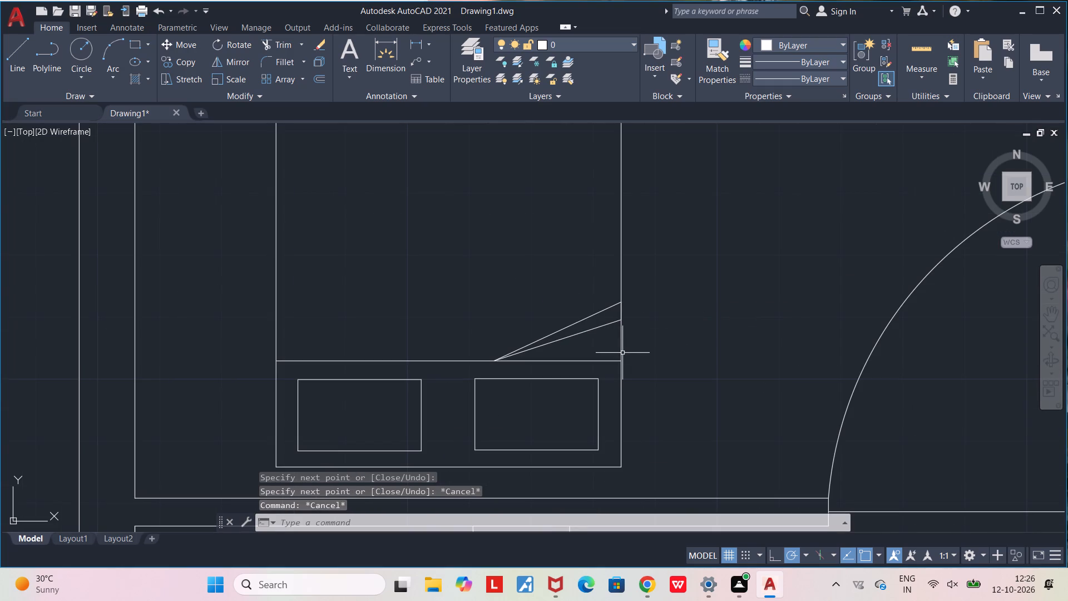
pyautogui.scroll(1, 614, 316)
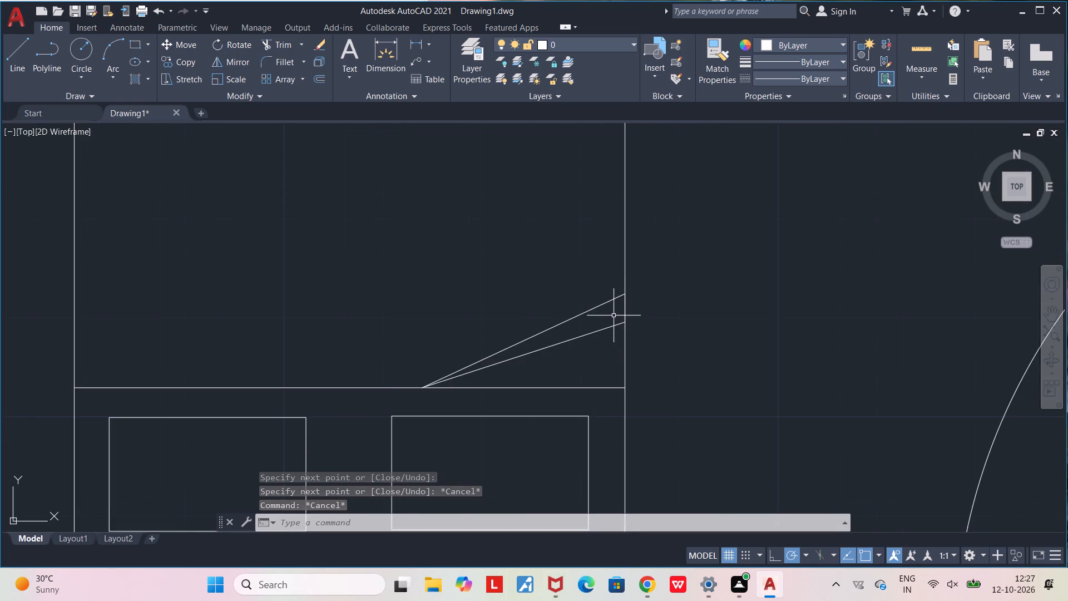
pyautogui.scroll(1, 614, 316)
pyautogui.press('l')
pyautogui.press('Return')
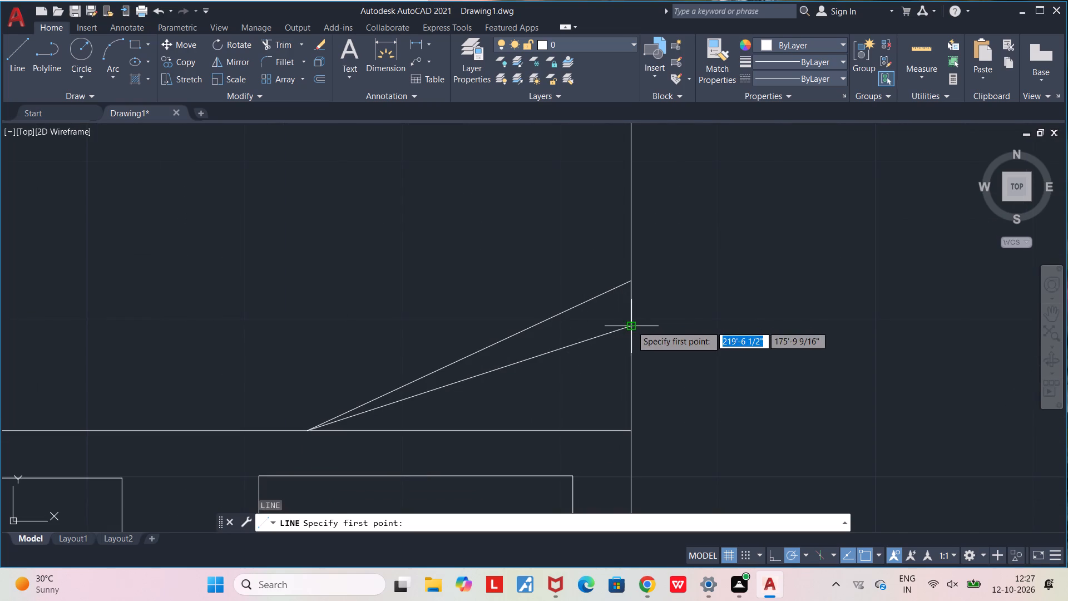
pyautogui.click(631, 326)
pyautogui.click(618, 286)
pyautogui.press('Escape')
pyautogui.press('Escape')
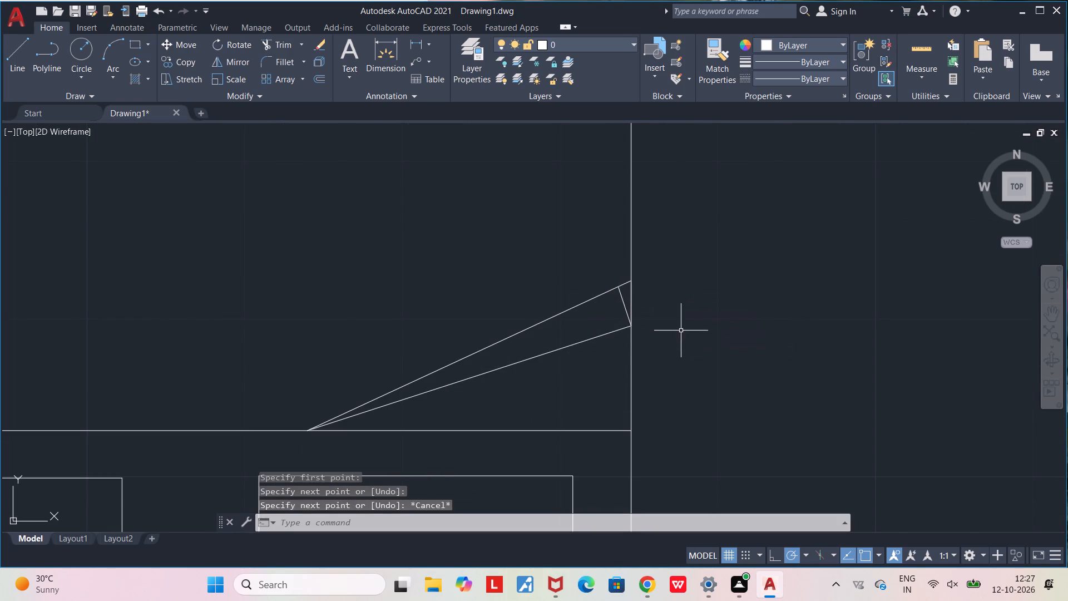
# Trim the upper wedge line's east end beyond the short slanted line.
pyautogui.press('t')
pyautogui.press('r')
pyautogui.press('Return')
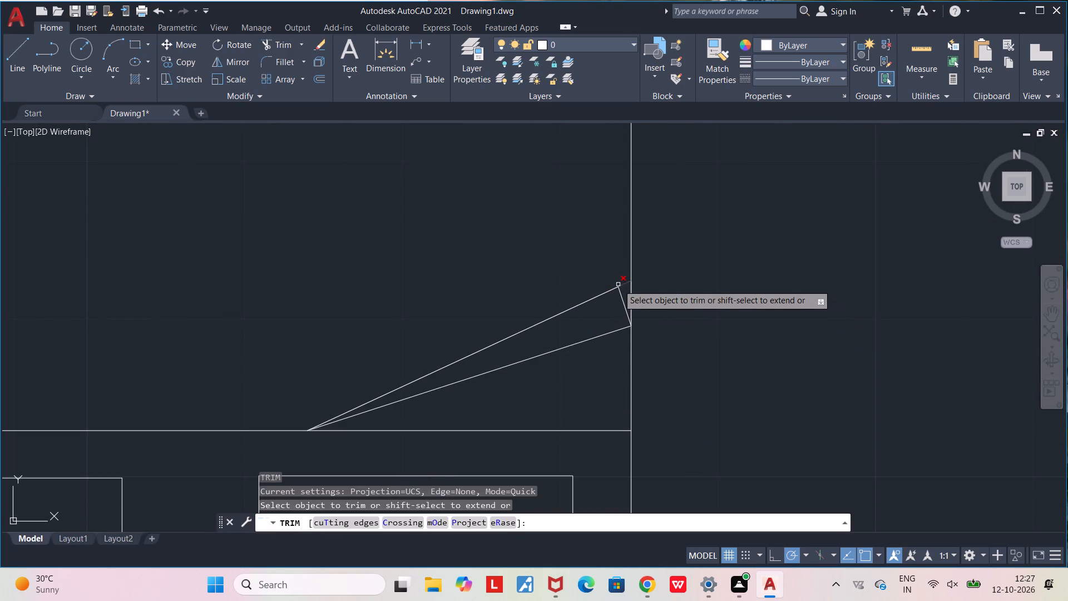
pyautogui.click(624, 288)
pyautogui.click(621, 280)
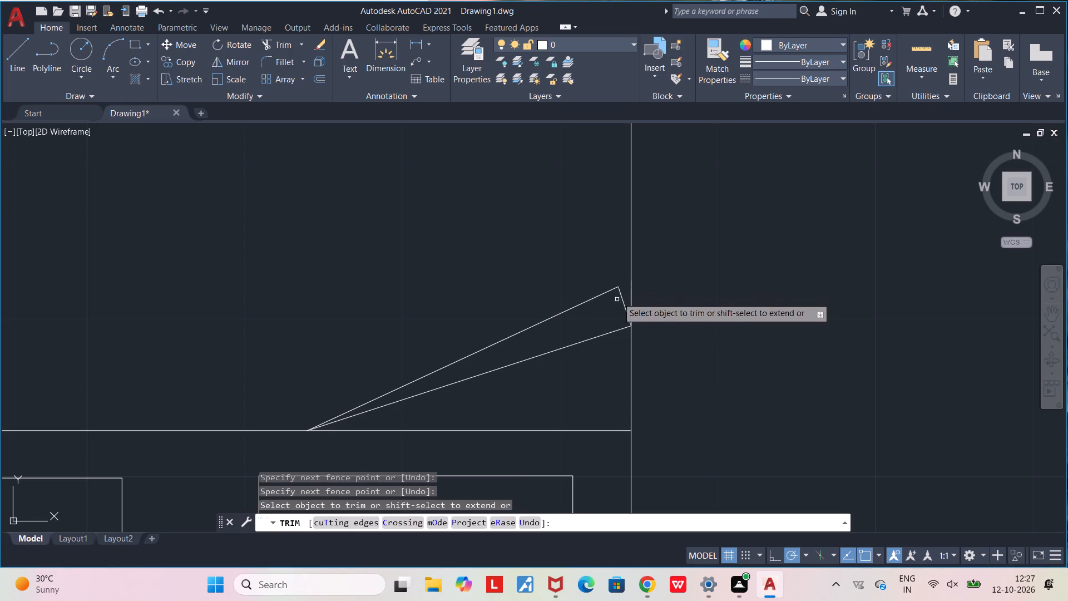
# Trim the strip's upper line between the wedge's start point and the bed's east side.
pyautogui.click(475, 430)
pyautogui.scroll(-2, 481, 420)
pyautogui.moveTo(481, 410); pyautogui.dragTo(497, 391, button='middle')
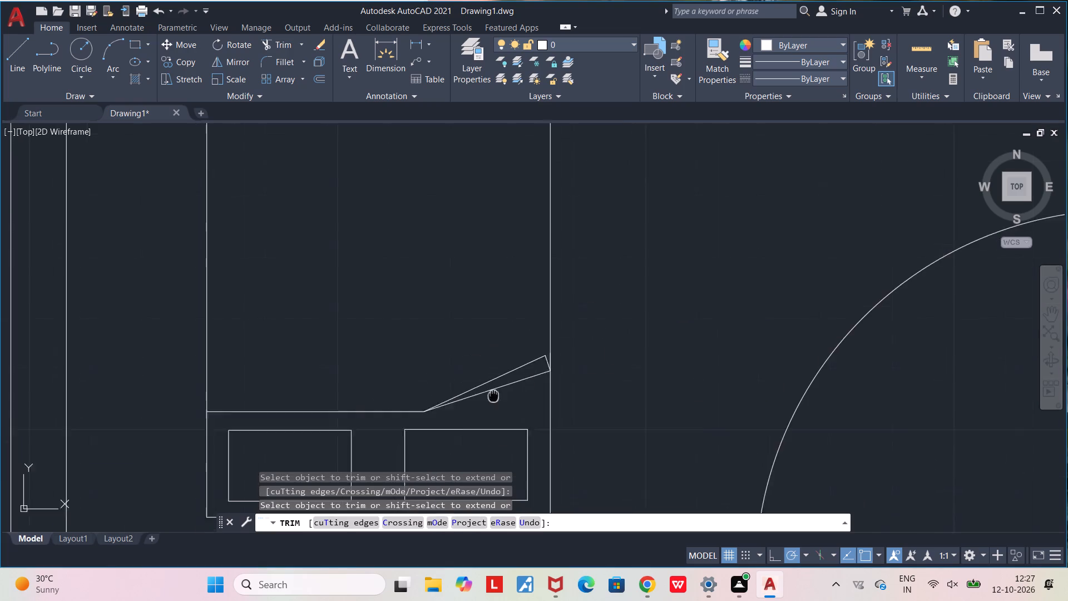
pyautogui.moveTo(497, 391); pyautogui.dragTo(541, 347, button='middle')
pyautogui.scroll(-4, 541, 347)
pyautogui.press('Escape')
pyautogui.press('Escape')
pyautogui.scroll(2, 551, 401)
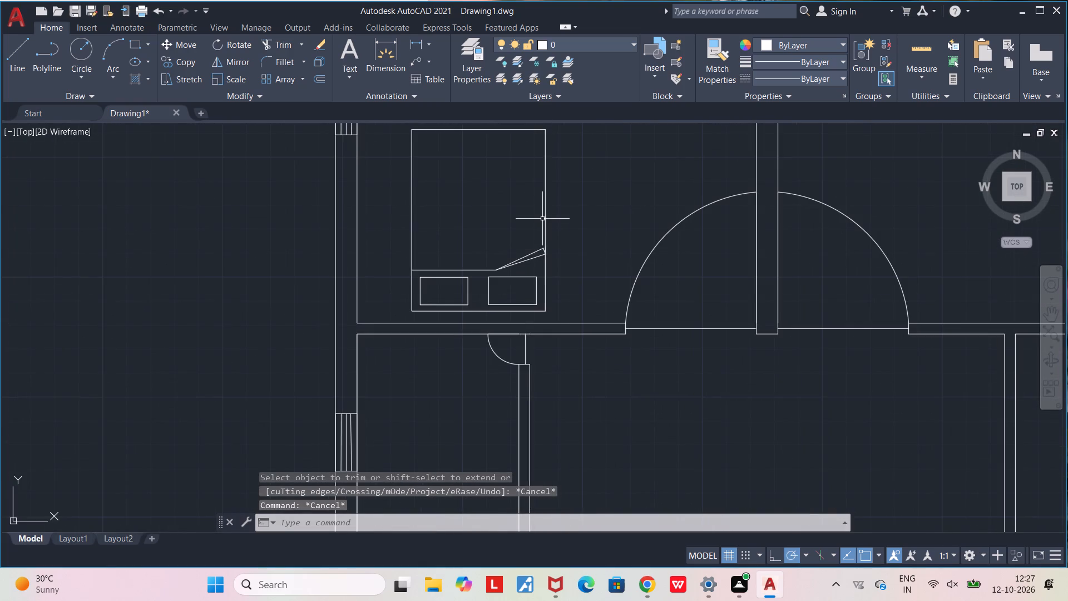
# Copy the complete bed with pillows and folded blanket into the northeast room, its foot-to-pillow length upright and its pillow end against the south wall.
pyautogui.moveTo(544, 219); pyautogui.dragTo(573, 280, button='middle')
pyautogui.scroll(-2, 573, 280)
pyautogui.click(517, 228)
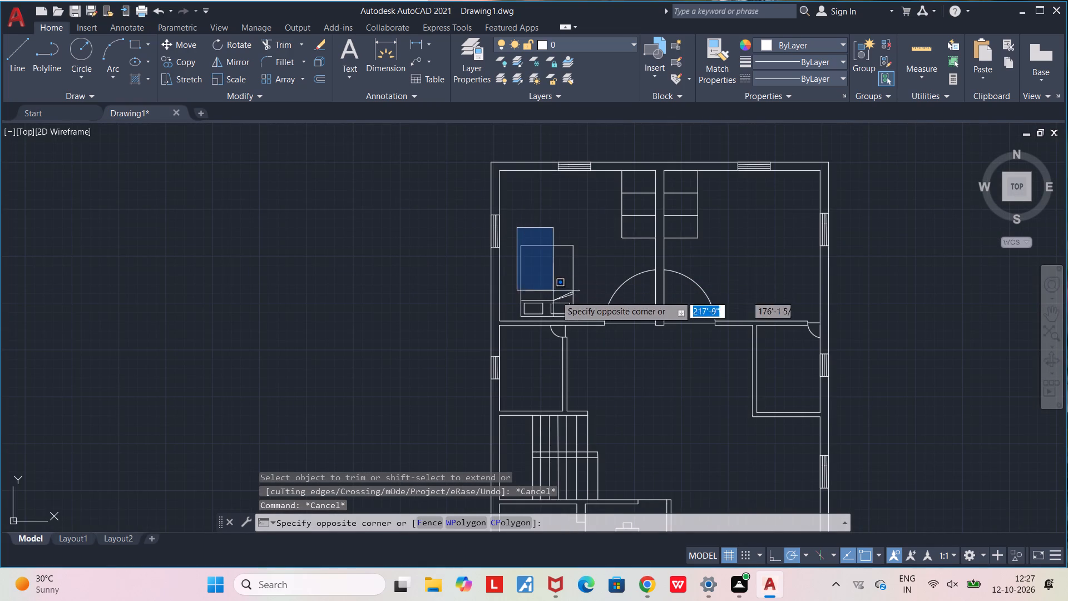
pyautogui.click(580, 318)
pyautogui.moveTo(580, 276); pyautogui.dragTo(490, 310, button='middle')
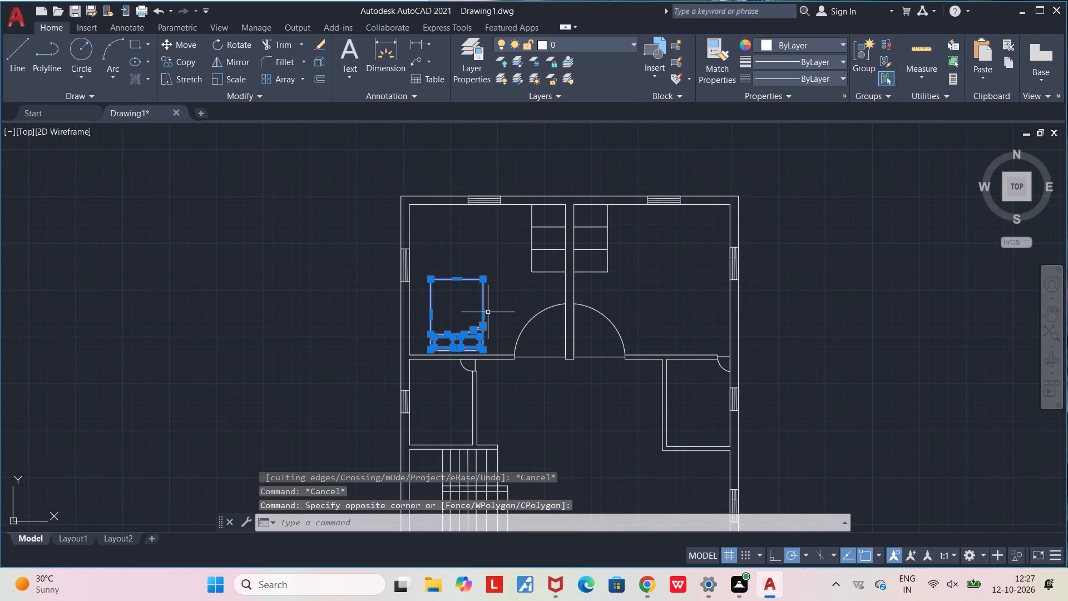
pyautogui.scroll(5, 487, 313)
pyautogui.moveTo(487, 307); pyautogui.dragTo(591, 120, button='middle')
pyautogui.moveTo(546, 313); pyautogui.dragTo(550, 297, button='middle')
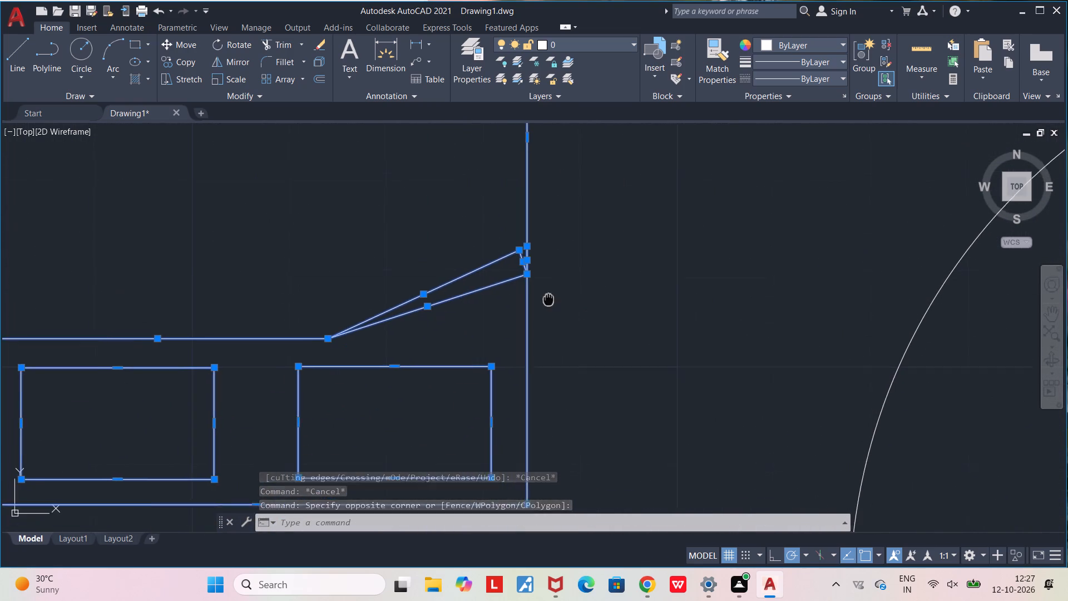
pyautogui.moveTo(550, 297); pyautogui.dragTo(614, 245, button='middle')
pyautogui.scroll(-3, 614, 245)
pyautogui.hotkey('ctrl', 'c')
pyautogui.scroll(-2, 612, 245)
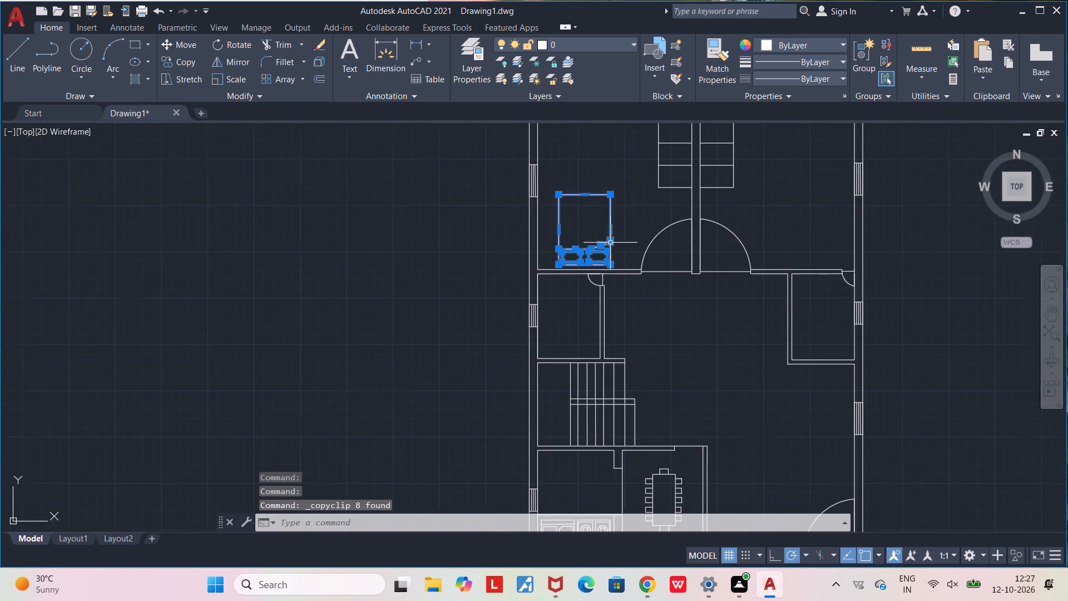
pyautogui.moveTo(619, 248); pyautogui.dragTo(428, 340, button='middle')
pyautogui.scroll(1, 617, 338)
pyautogui.hotkey('ctrl', 'v')
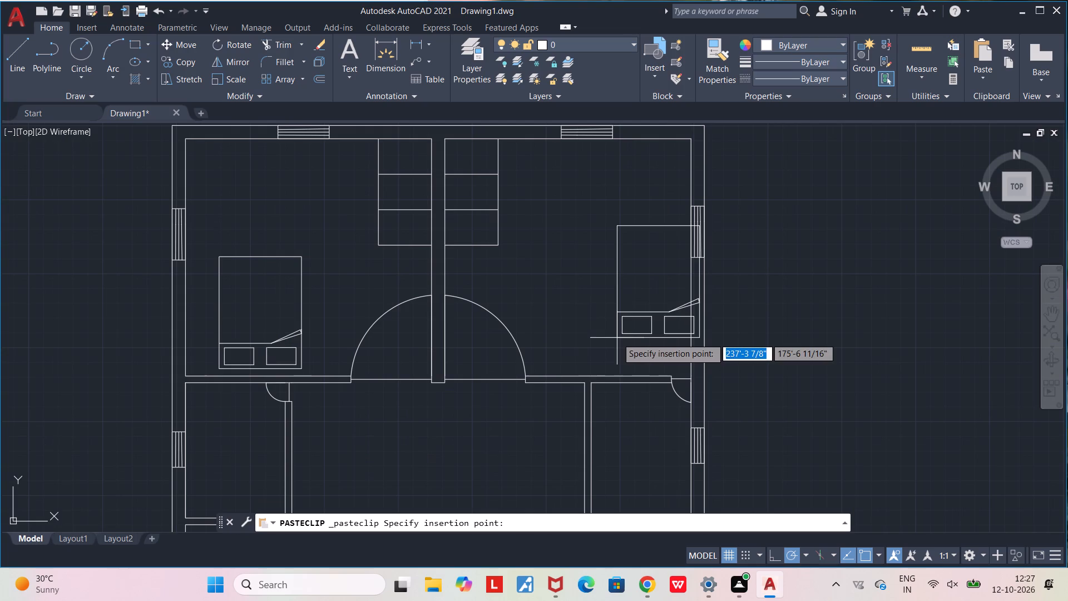
pyautogui.click(570, 372)
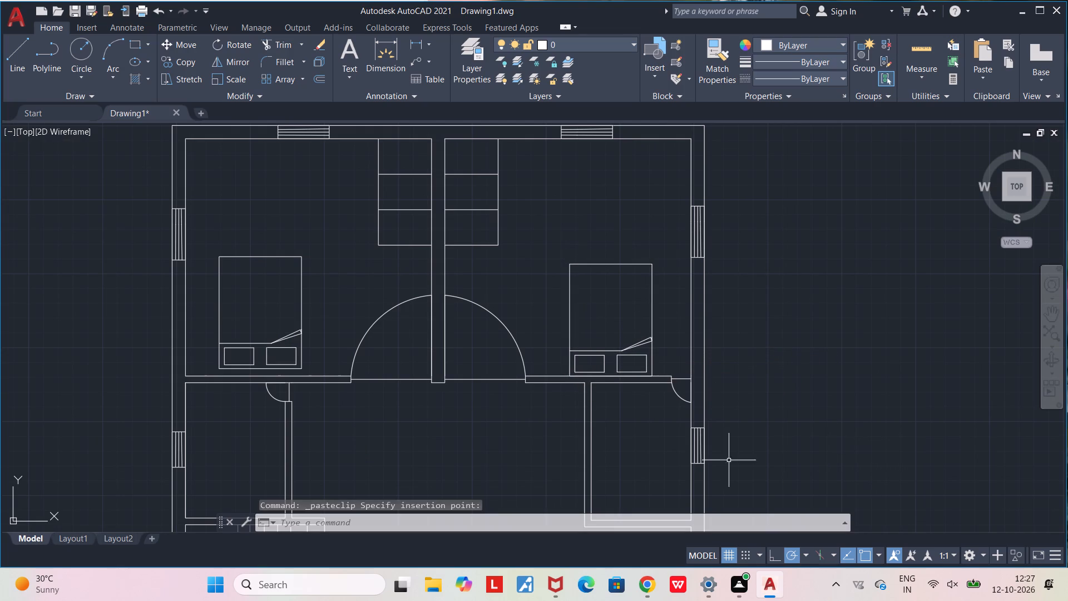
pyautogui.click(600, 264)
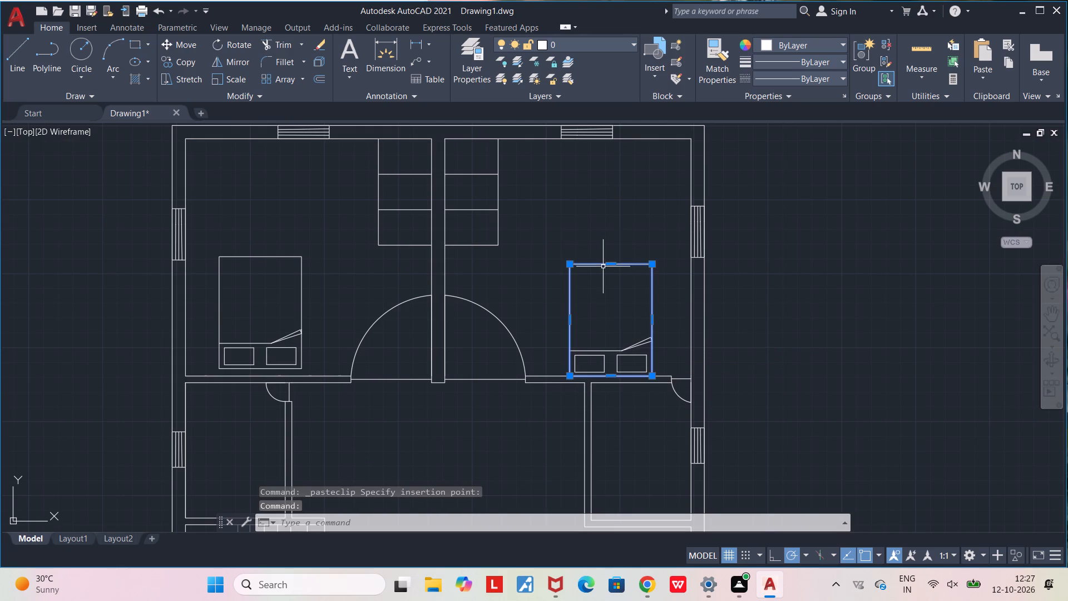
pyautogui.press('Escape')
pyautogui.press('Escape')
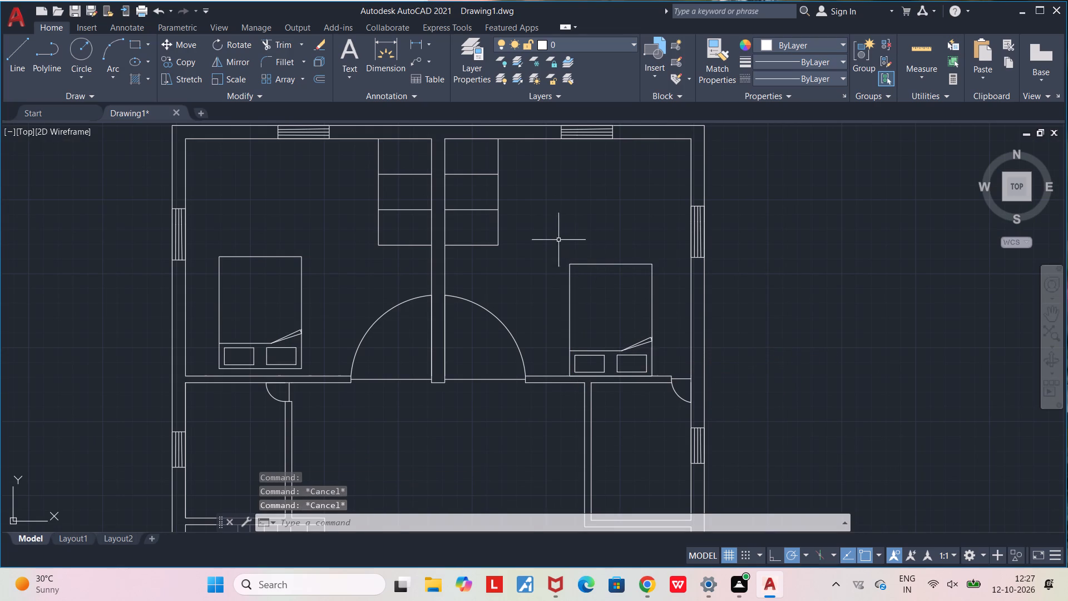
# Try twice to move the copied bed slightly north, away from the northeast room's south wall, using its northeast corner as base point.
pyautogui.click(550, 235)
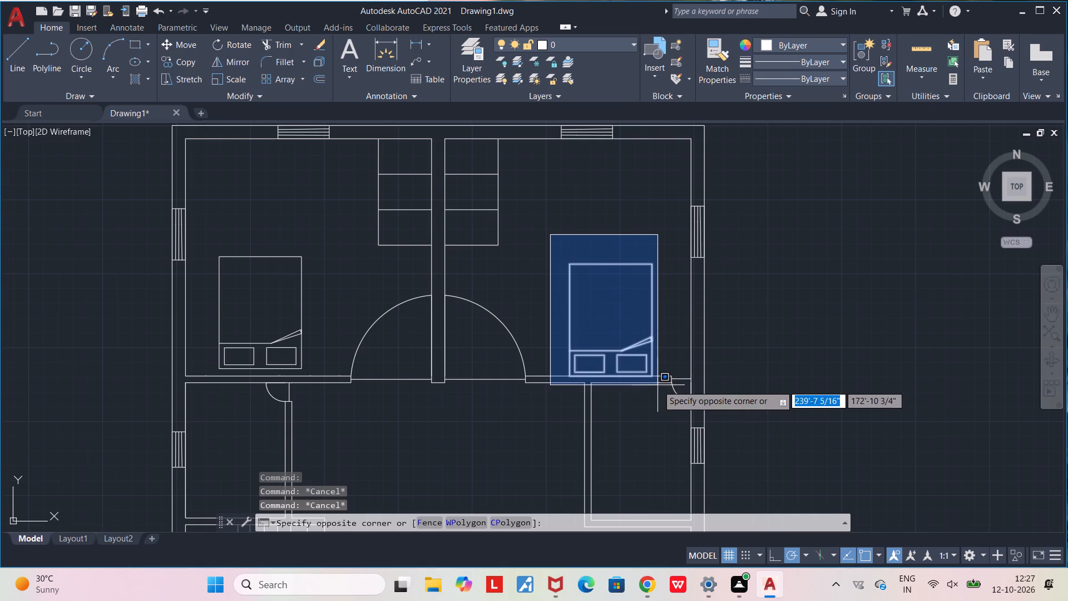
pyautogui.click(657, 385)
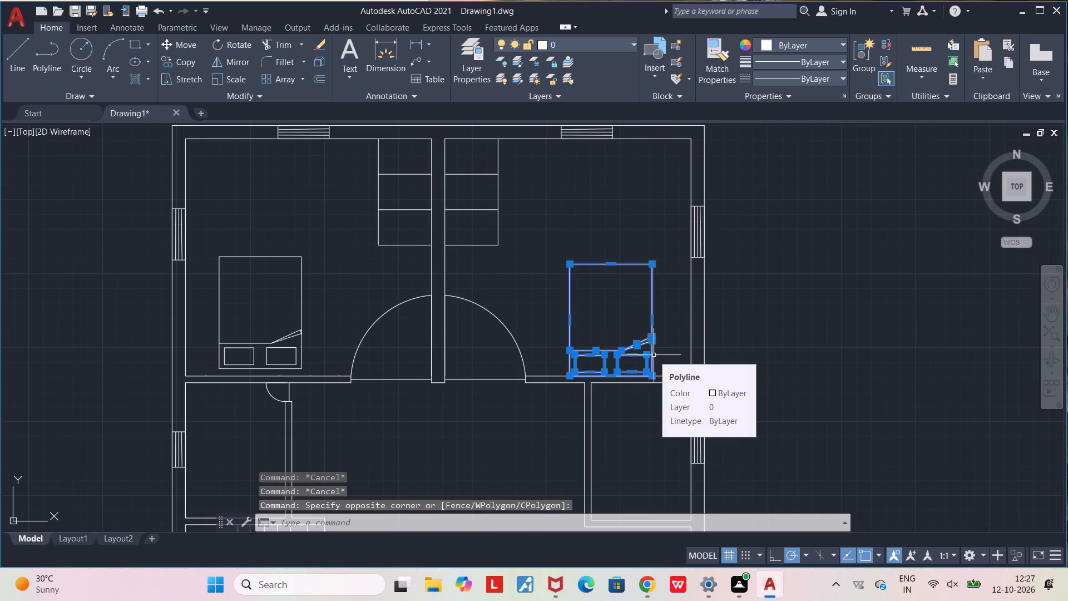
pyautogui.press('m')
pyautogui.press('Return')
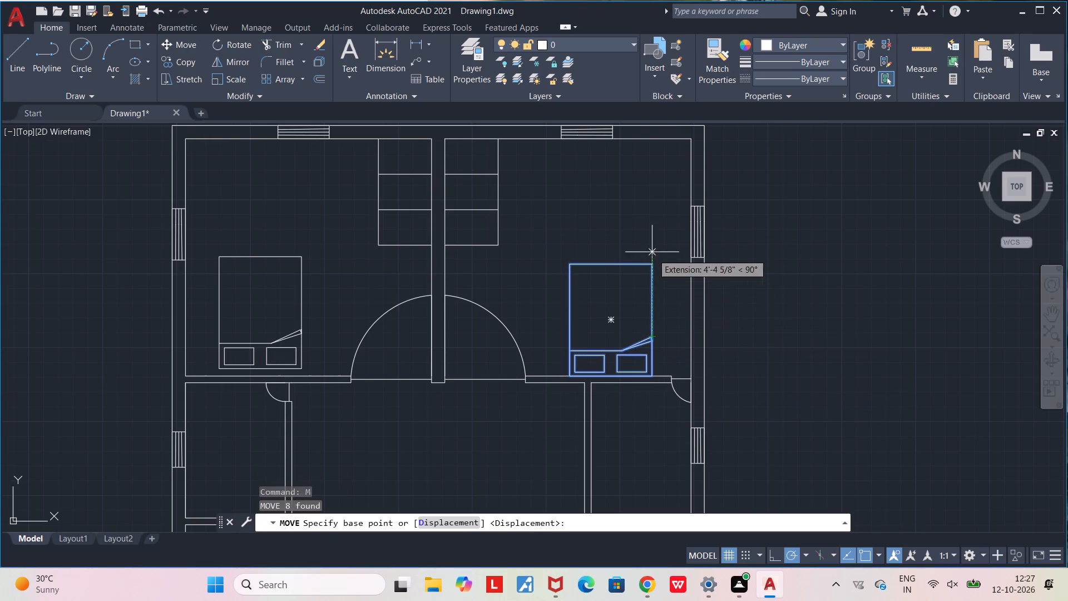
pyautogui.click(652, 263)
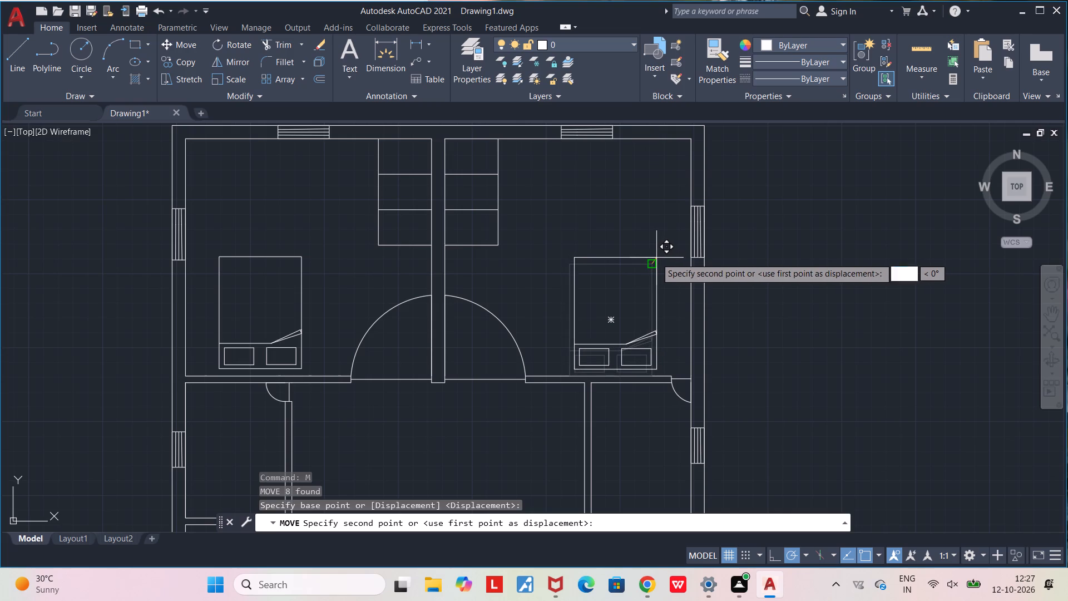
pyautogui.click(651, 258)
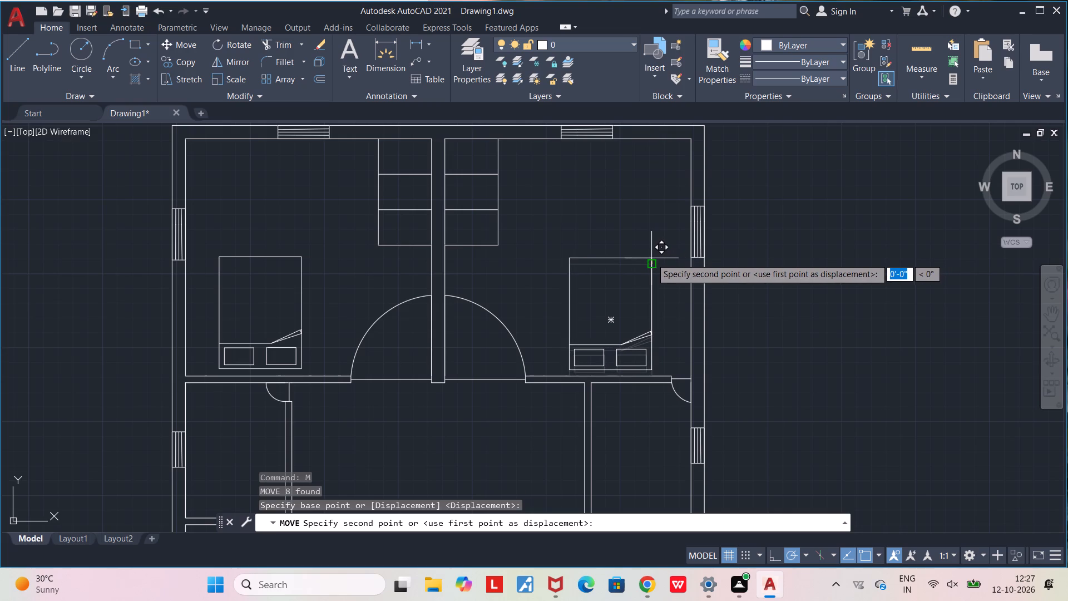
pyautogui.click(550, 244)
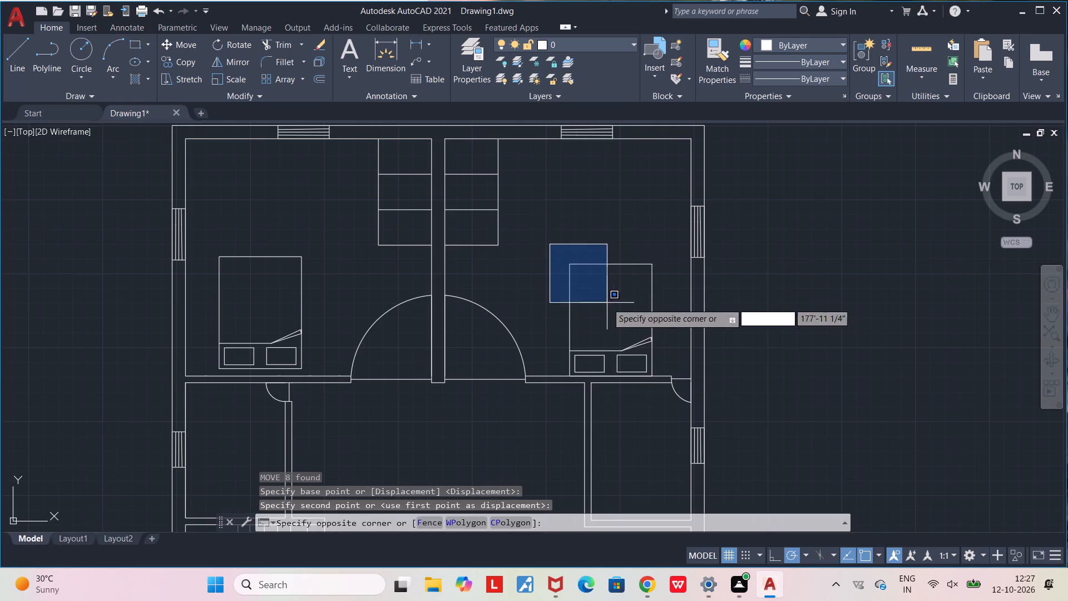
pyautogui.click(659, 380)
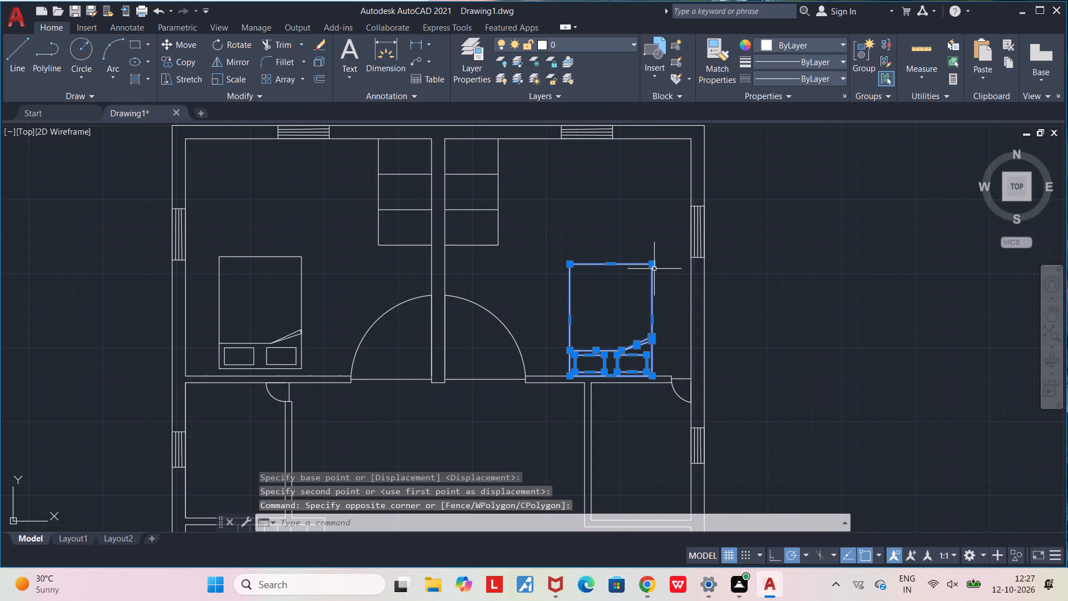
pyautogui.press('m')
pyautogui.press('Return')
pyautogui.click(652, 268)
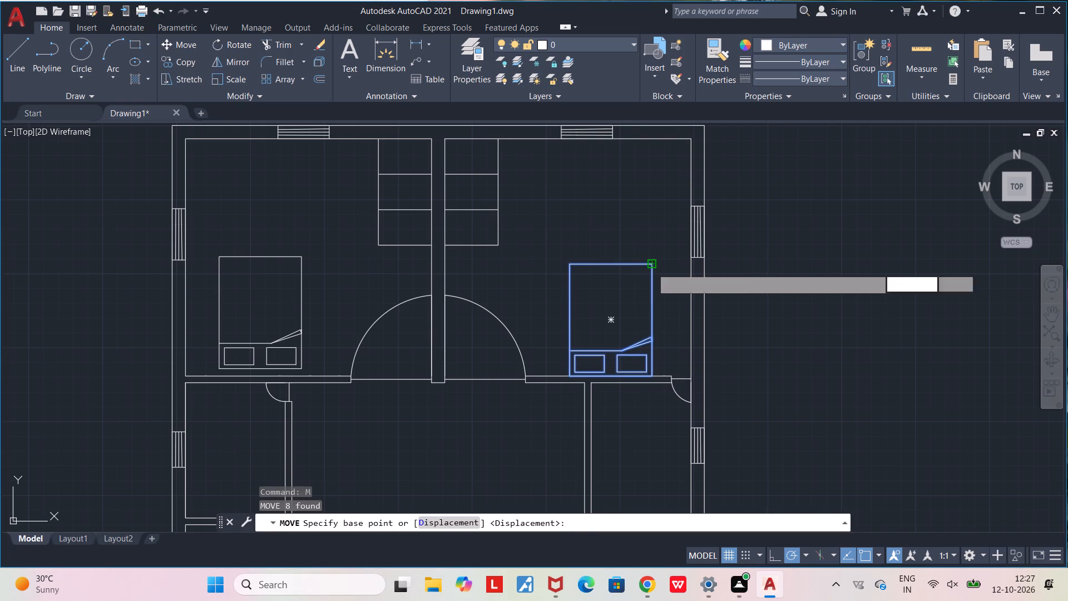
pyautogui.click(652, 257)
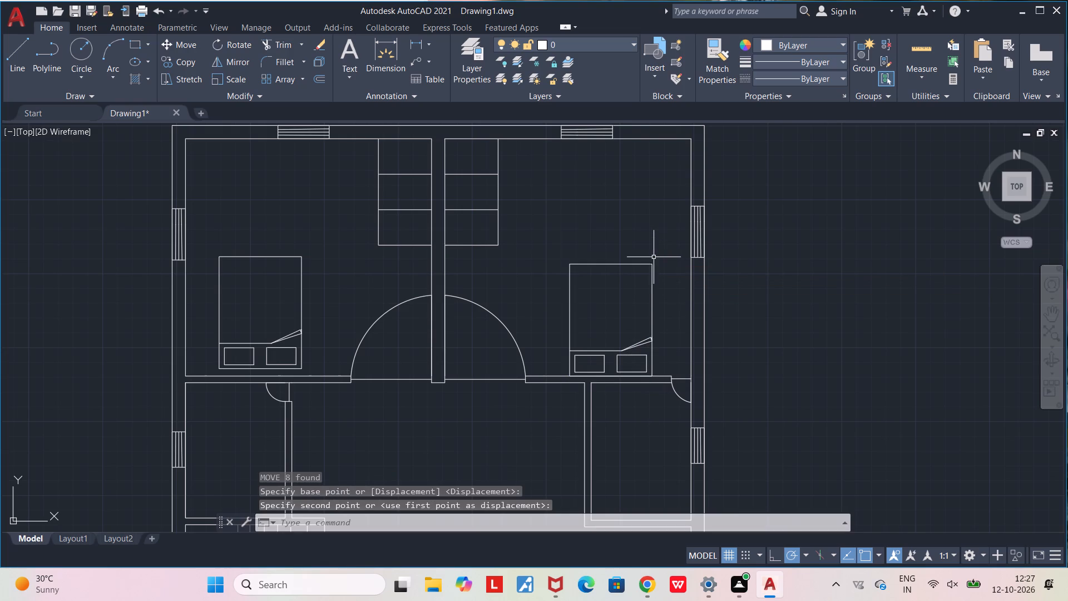
# Move the copied bed slightly north from its southeast corner, leaving a small gap to the northeast room's south wall.
pyautogui.click(547, 242)
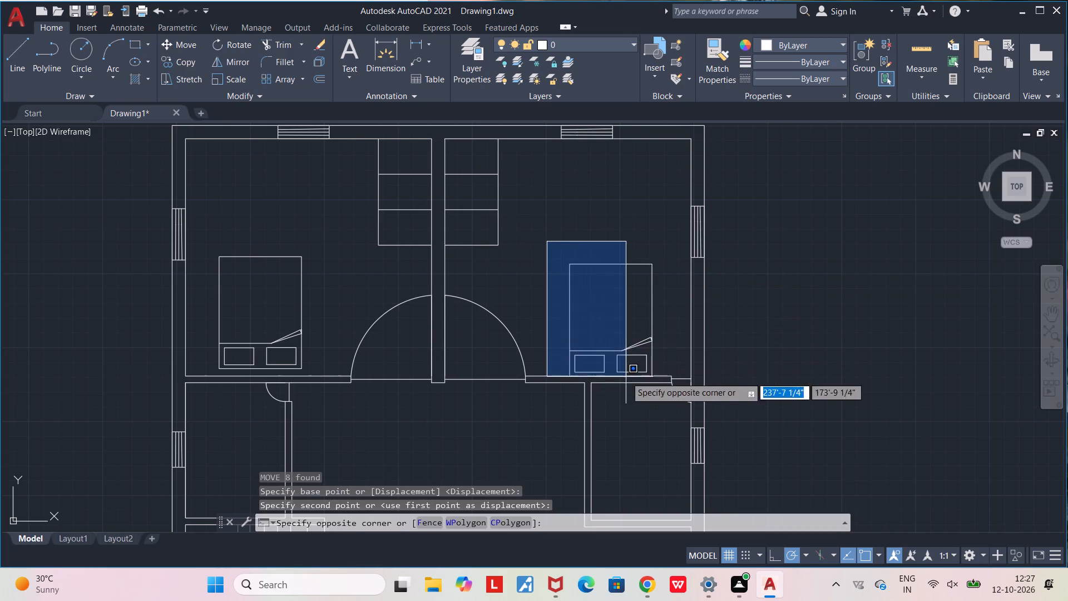
pyautogui.click(662, 385)
pyautogui.scroll(2, 654, 336)
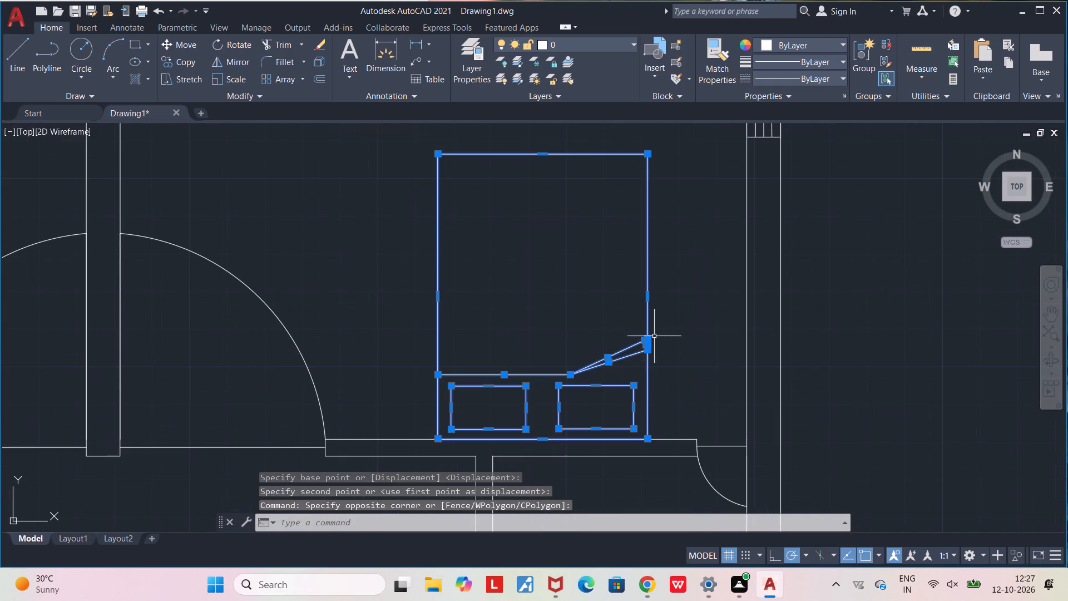
pyautogui.press('m')
pyautogui.press('Return')
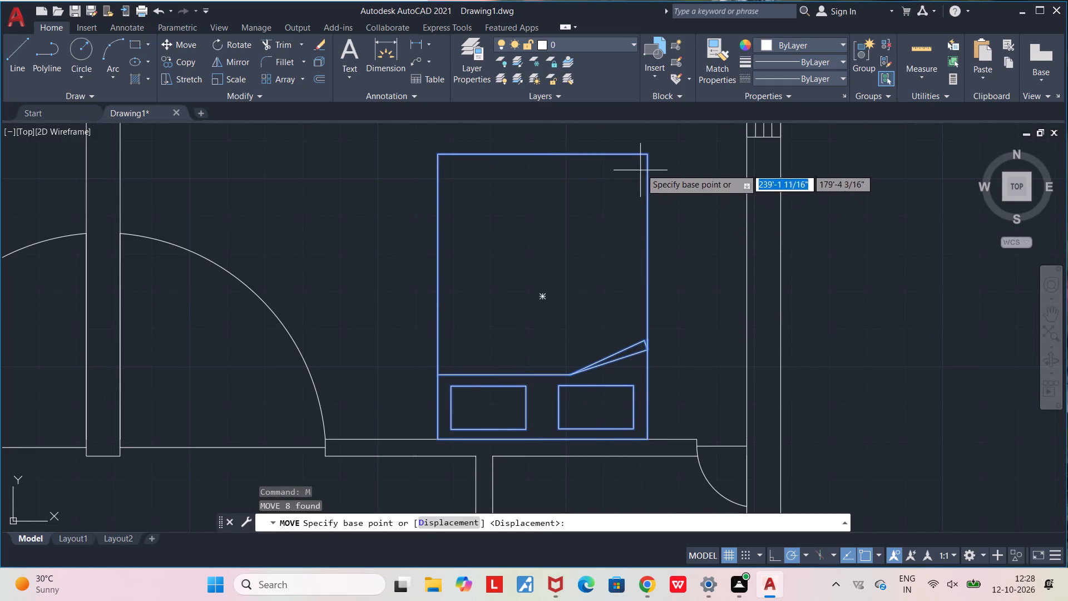
pyautogui.click(645, 440)
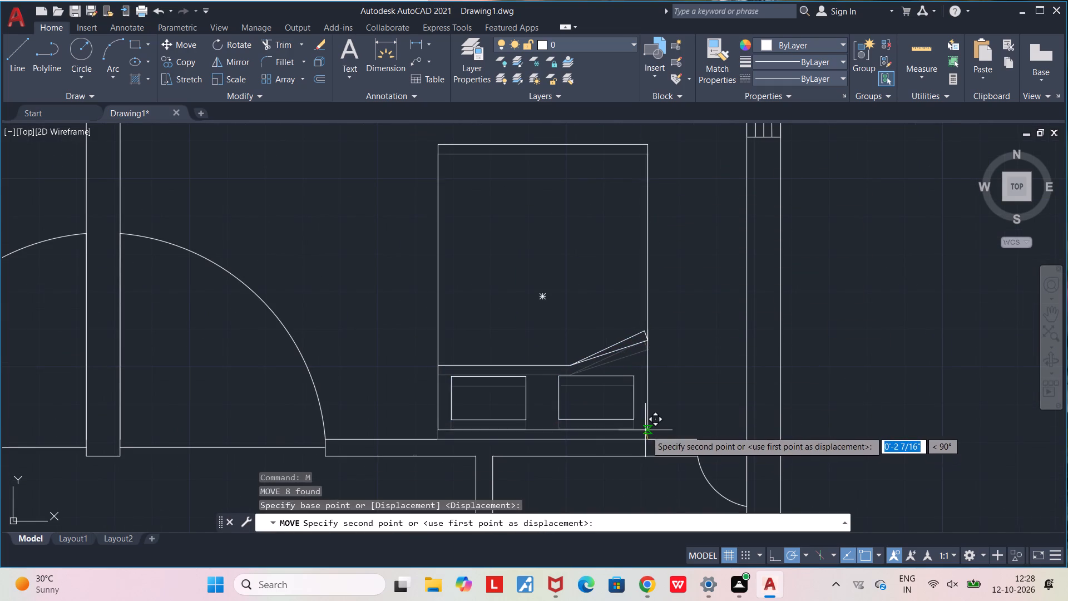
pyautogui.click(648, 431)
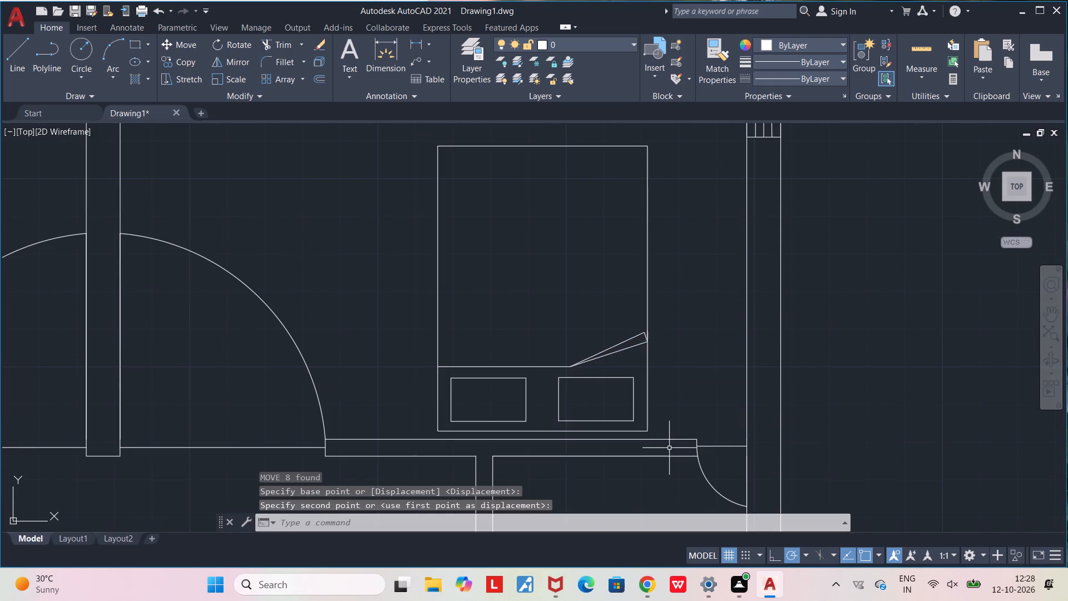
pyautogui.scroll(-2, 669, 448)
pyautogui.press('Escape')
pyautogui.press('Escape')
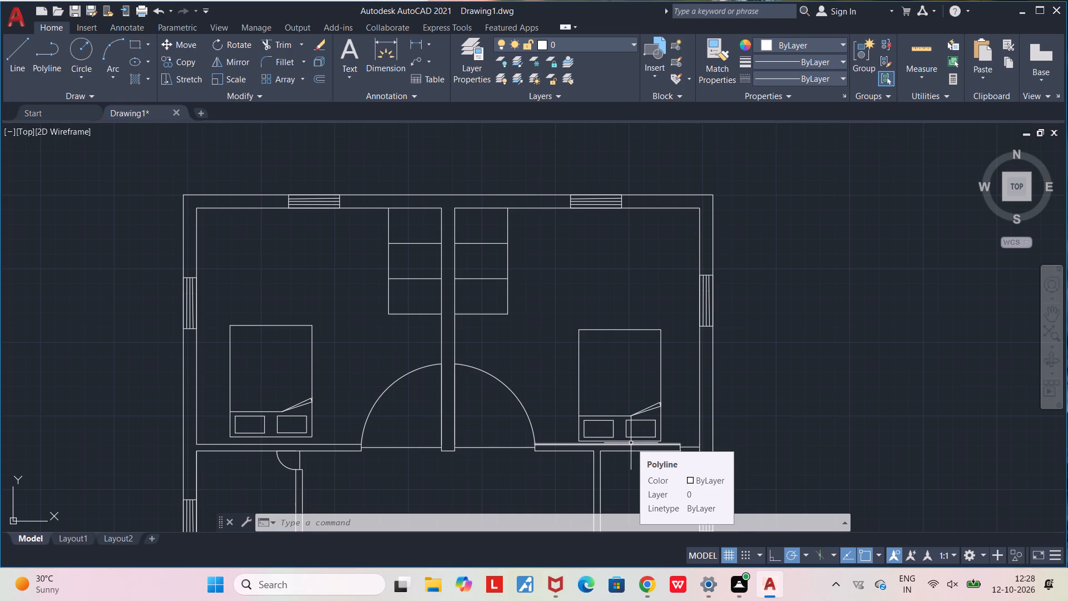
# Move the copied bed a little farther north to widen its gap to the northeast room's south wall.
pyautogui.scroll(1, 609, 378)
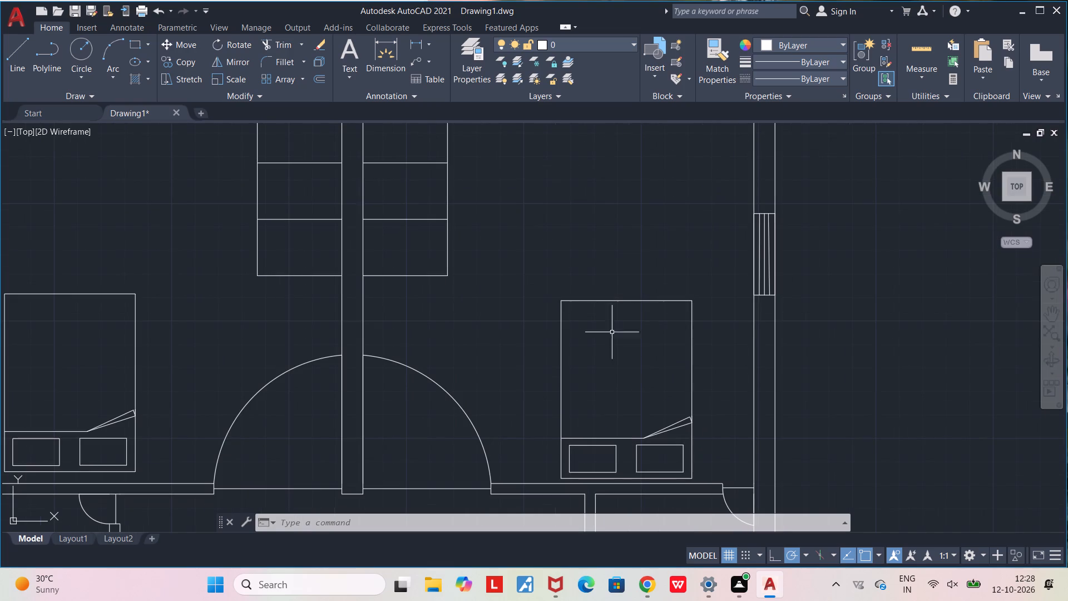
pyautogui.click(526, 242)
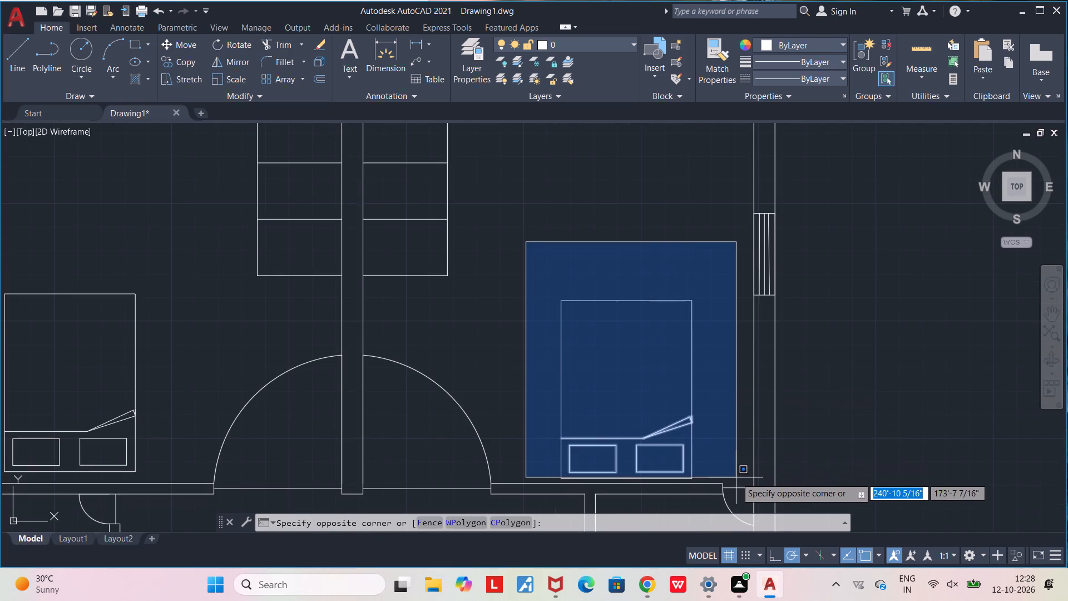
pyautogui.click(725, 480)
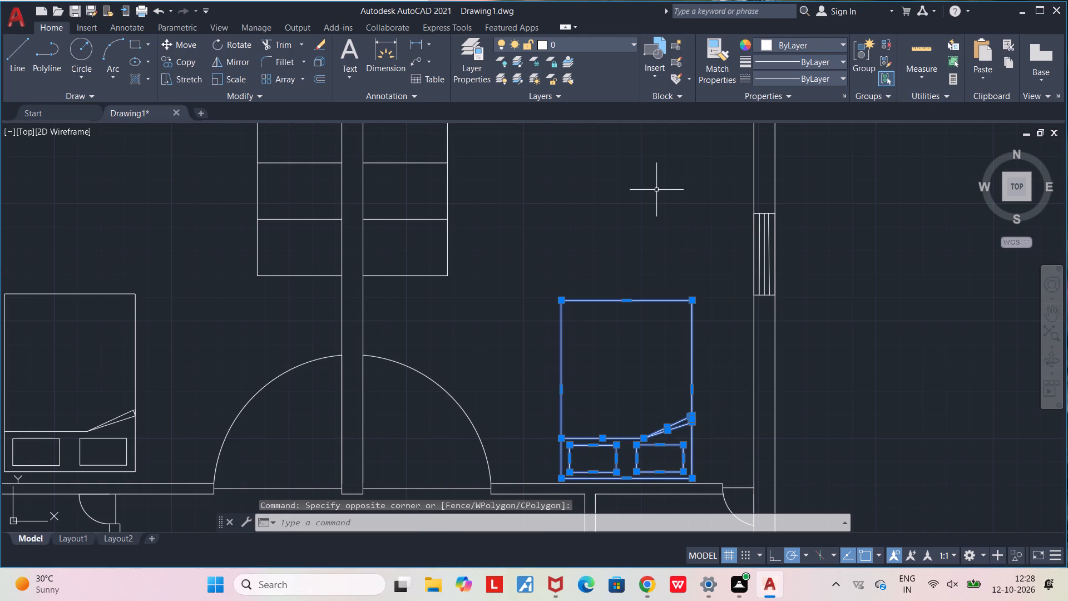
pyautogui.press('m')
pyautogui.press('Return')
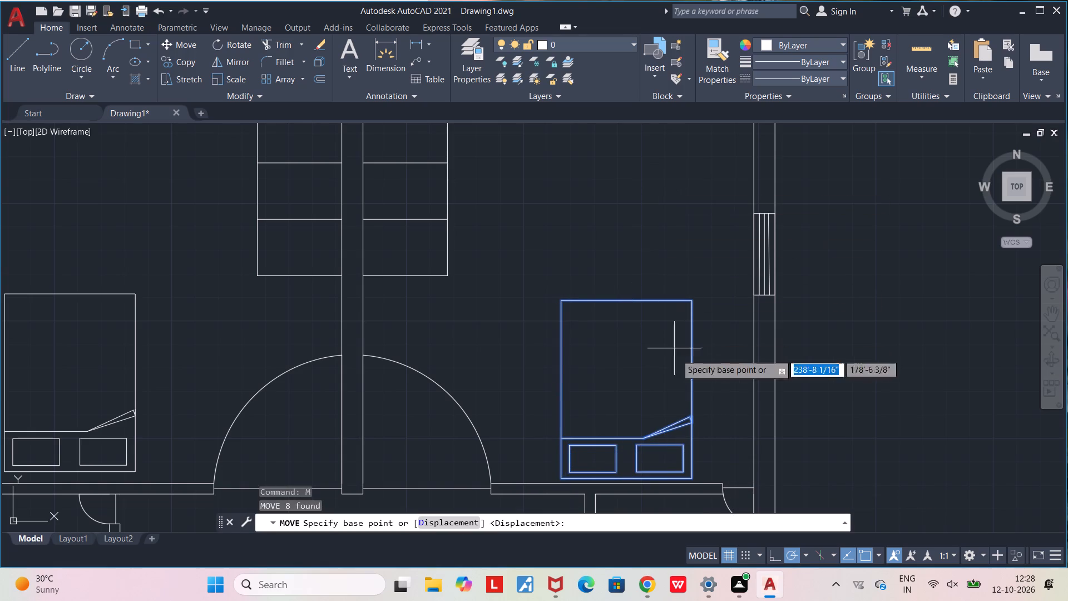
pyautogui.scroll(3, 690, 484)
pyautogui.click(692, 469)
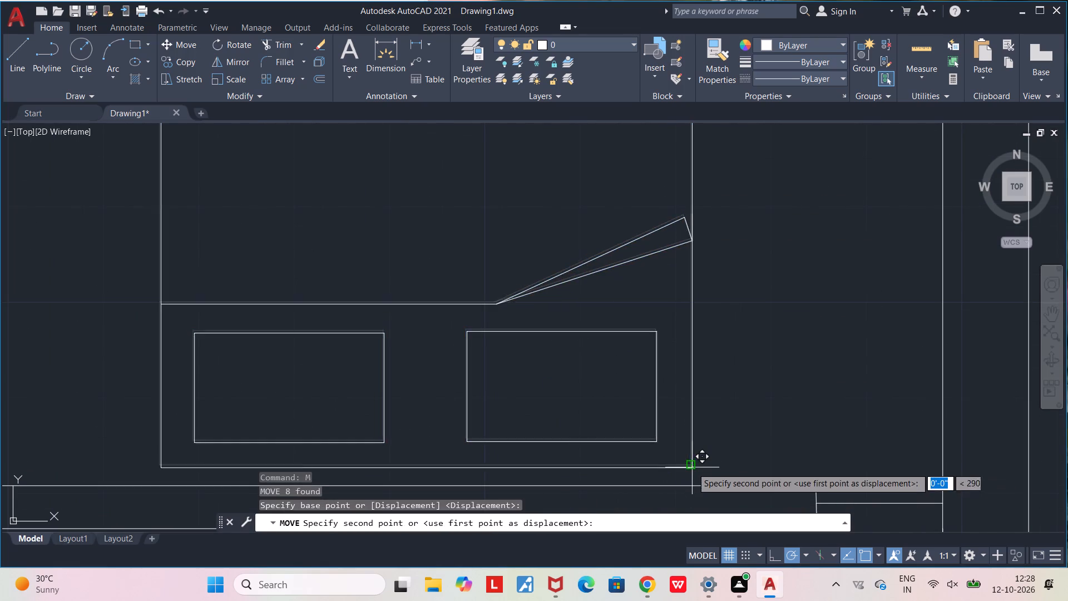
pyautogui.click(691, 456)
pyautogui.scroll(-3, 711, 447)
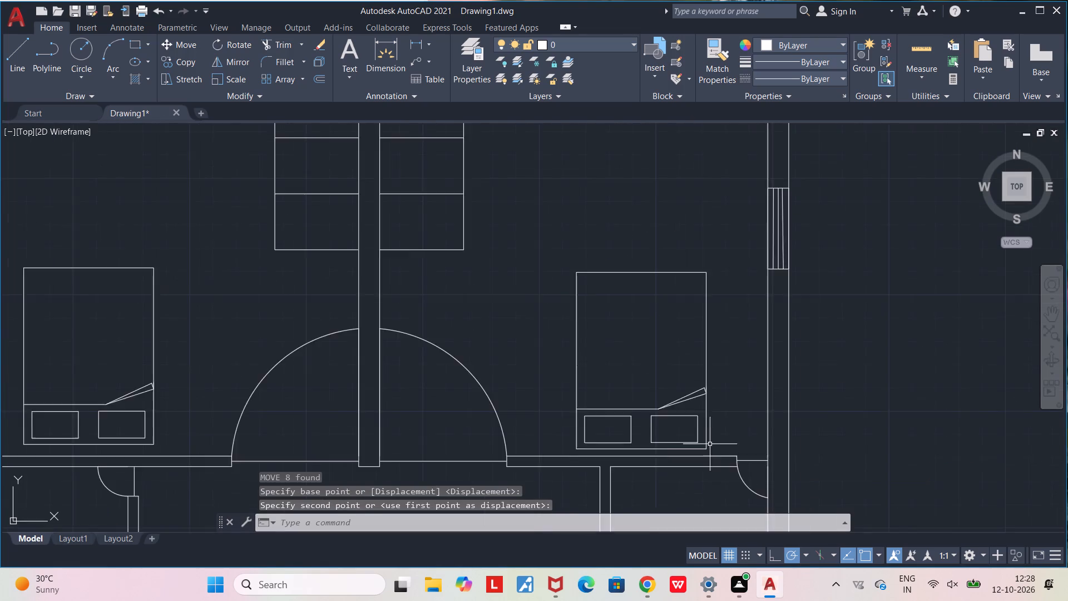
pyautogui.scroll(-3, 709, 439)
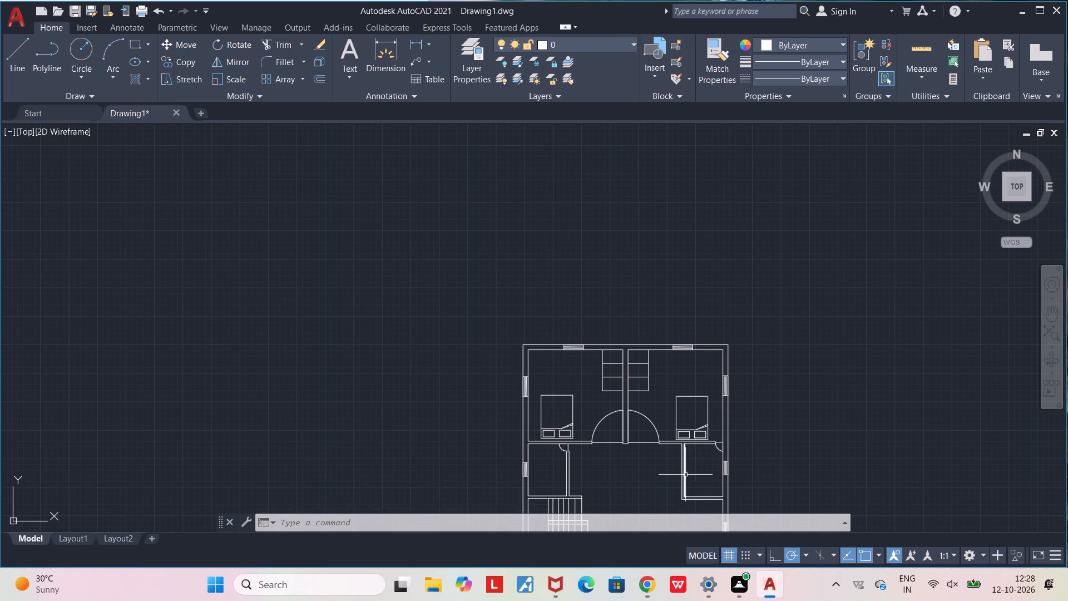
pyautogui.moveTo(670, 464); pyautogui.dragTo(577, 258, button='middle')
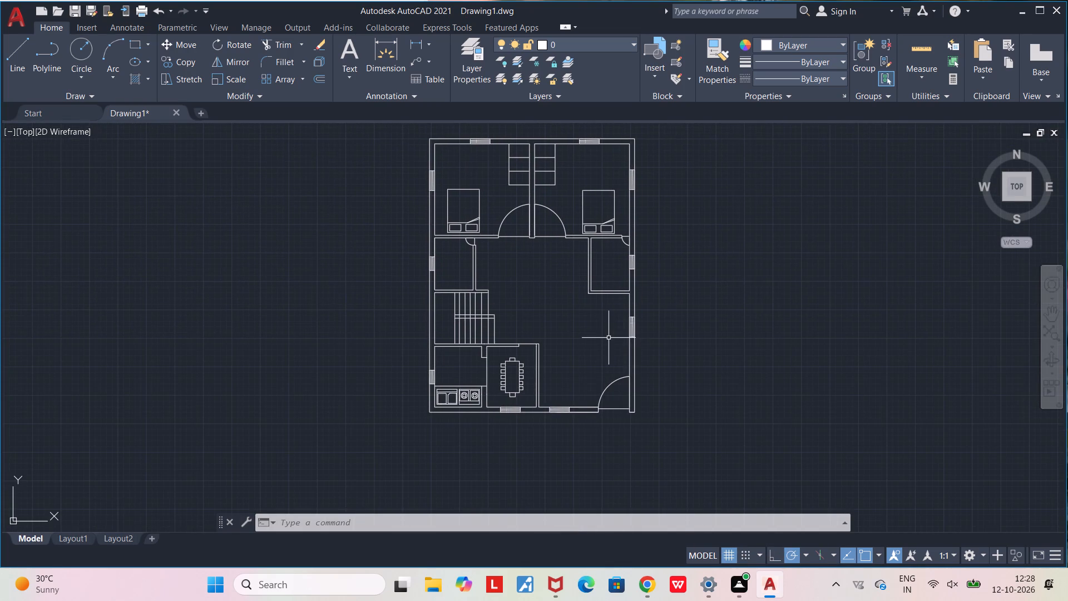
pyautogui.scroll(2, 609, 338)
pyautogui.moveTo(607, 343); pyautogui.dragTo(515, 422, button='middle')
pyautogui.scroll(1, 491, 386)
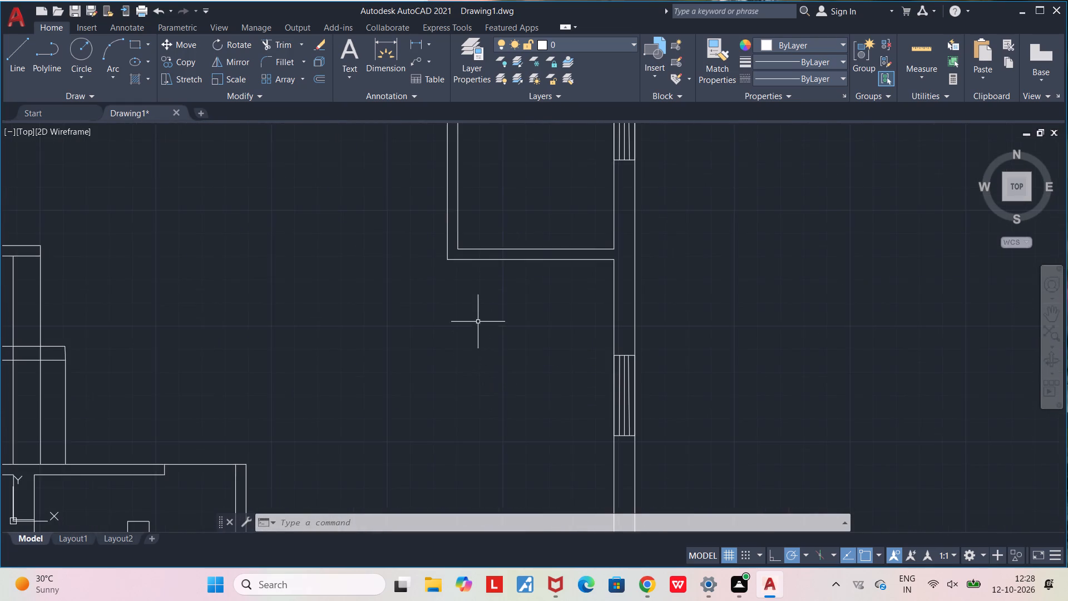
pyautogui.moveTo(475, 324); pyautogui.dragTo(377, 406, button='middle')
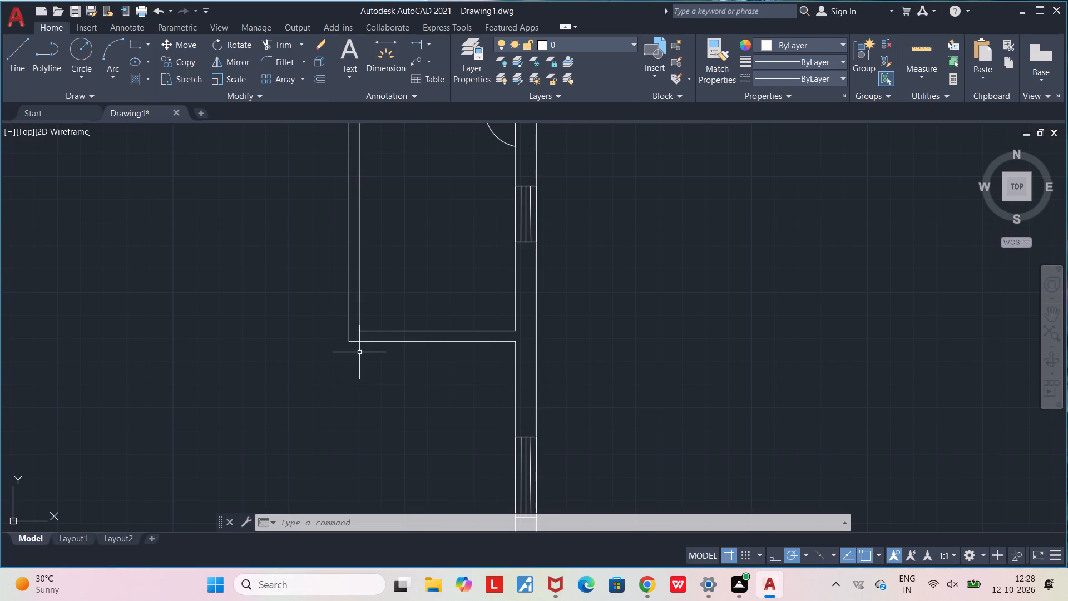
# Draw a rectangle about 5'-1" wide and 1'-3" deep just south of the small east room, slightly off its south wall.
pyautogui.click(135, 43)
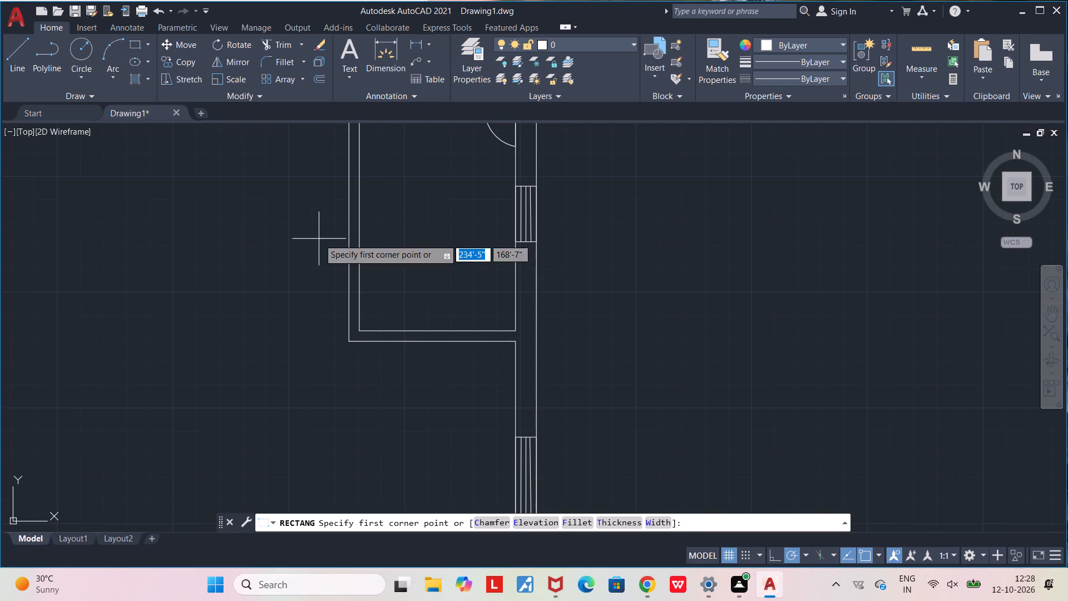
pyautogui.click(367, 351)
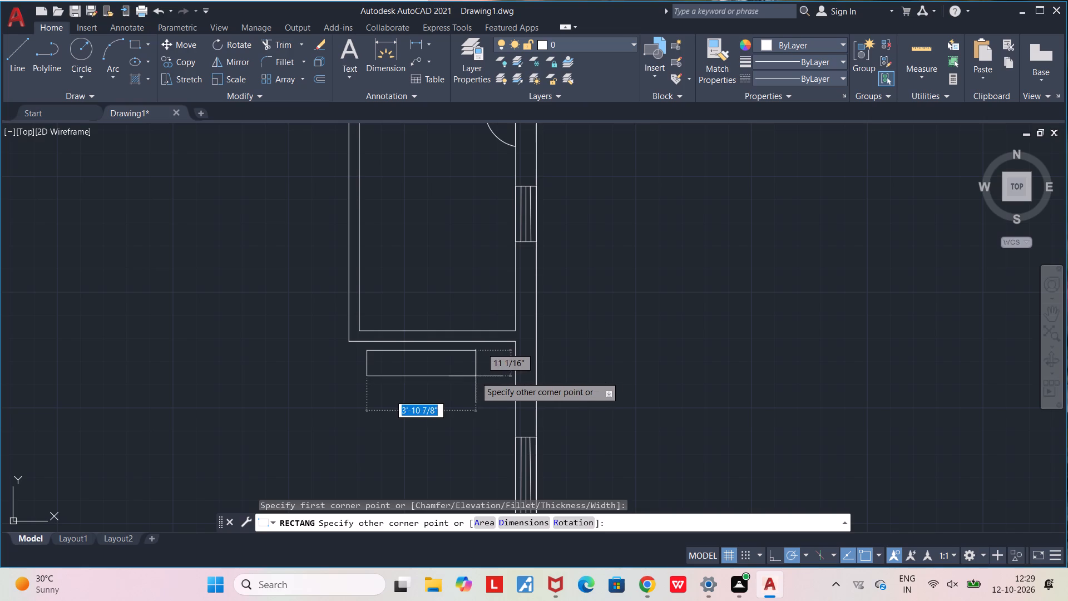
pyautogui.click(507, 385)
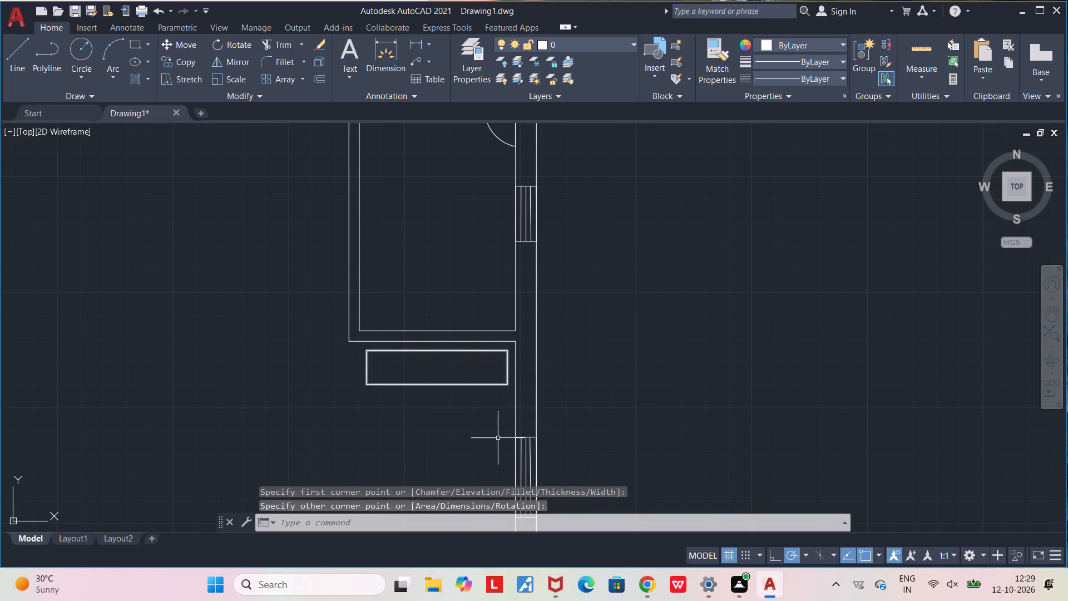
# Draw a second rectangle about 3'-11" long running south from the first rectangle's southeast corner, parallel to the east wall.
pyautogui.moveTo(500, 416); pyautogui.dragTo(498, 296, button='middle')
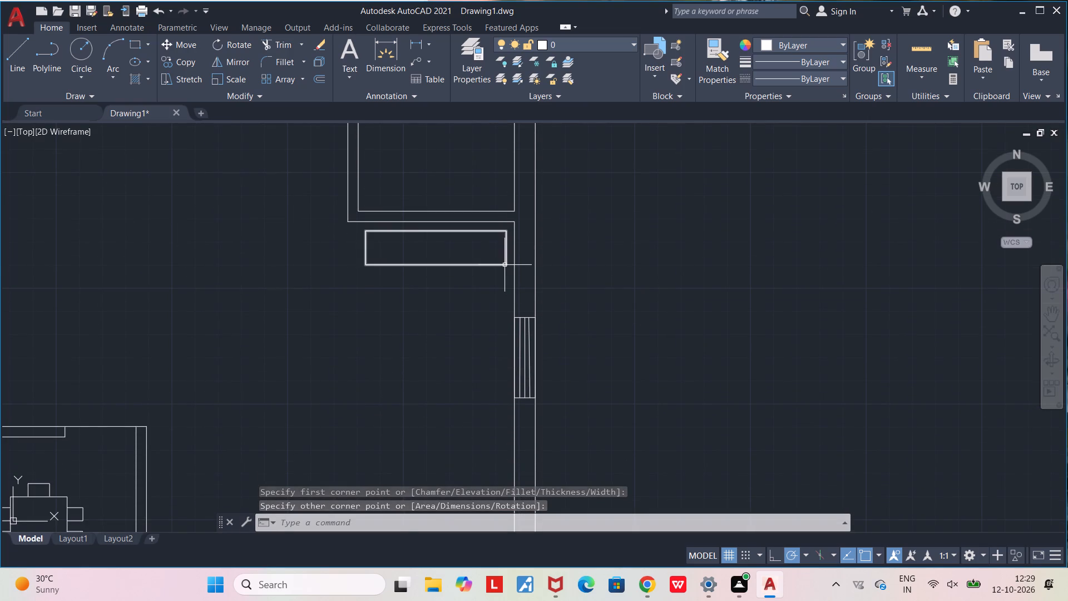
pyautogui.click(136, 49)
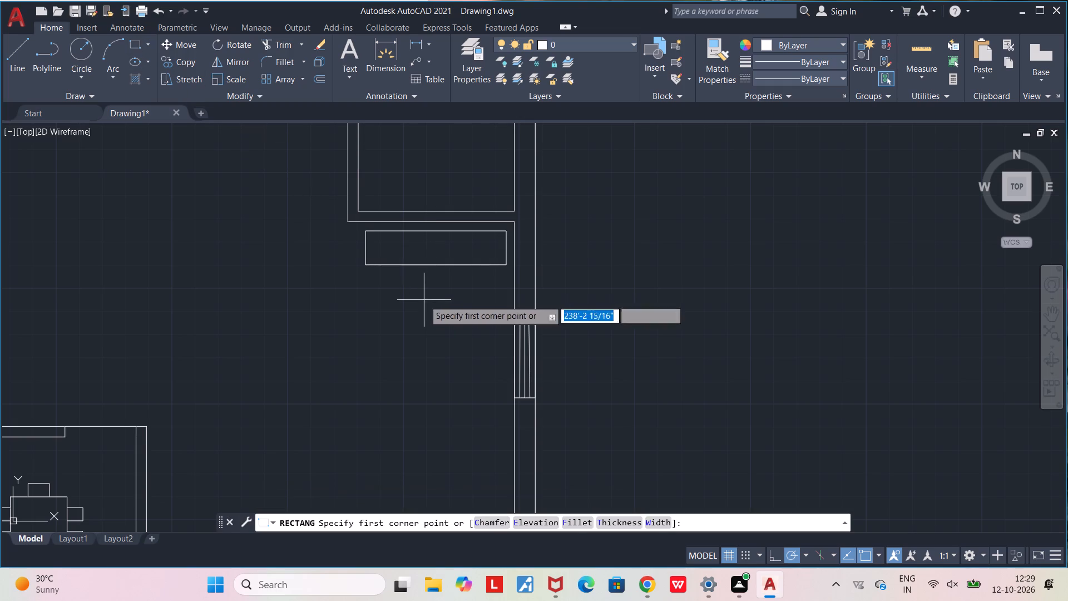
pyautogui.click(505, 268)
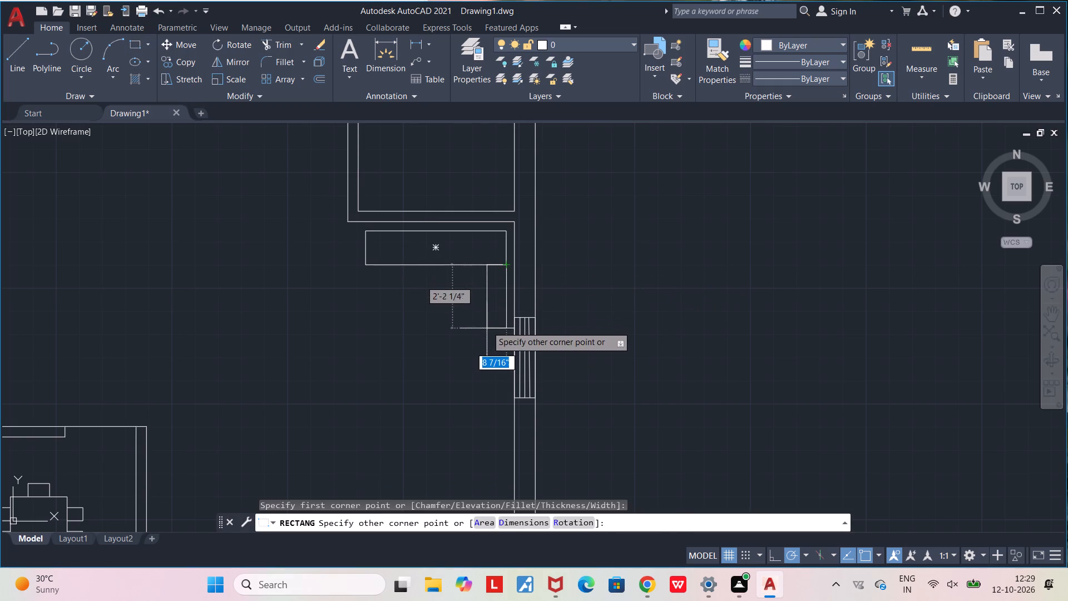
pyautogui.click(471, 375)
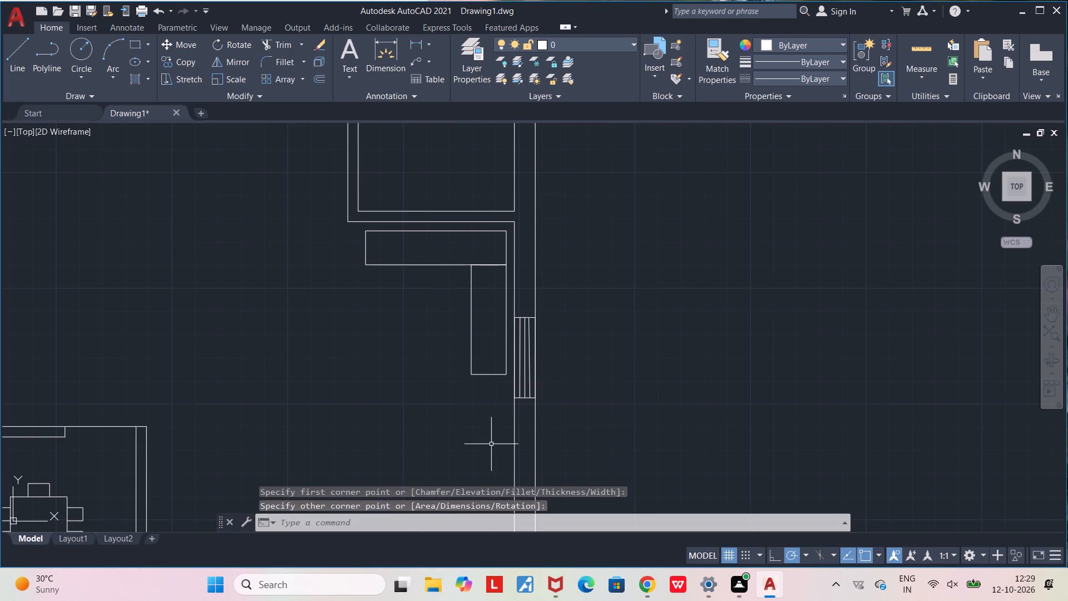
# Trim away the shared edge between the two rectangles to merge them into one open L-shaped outline.
pyautogui.scroll(-1, 487, 464)
pyautogui.moveTo(470, 439); pyautogui.dragTo(554, 445, button='middle')
pyautogui.scroll(3, 562, 351)
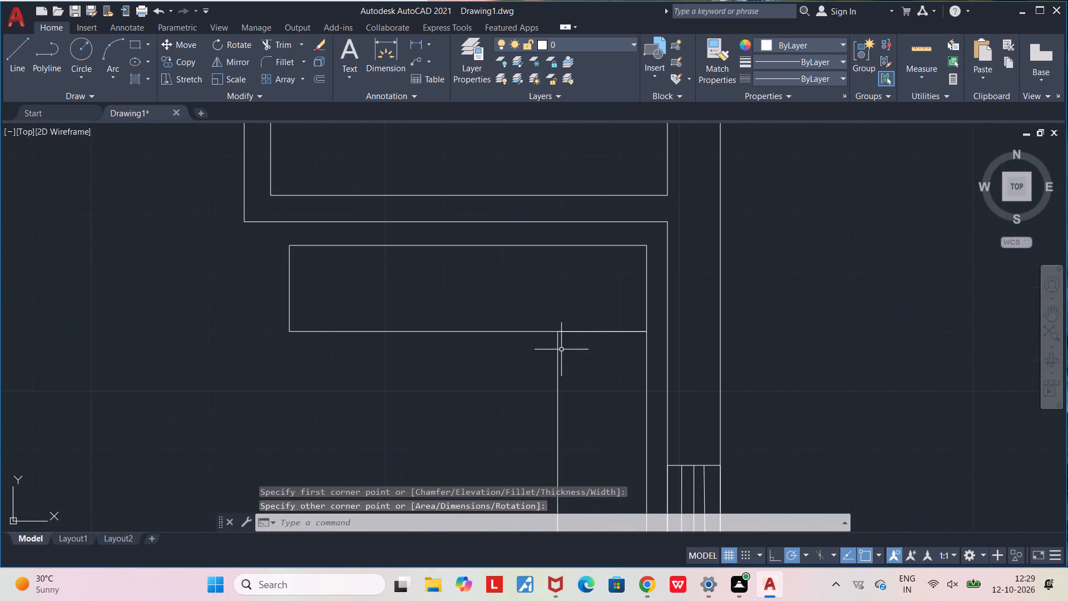
pyautogui.write('TR')
pyautogui.press('Return')
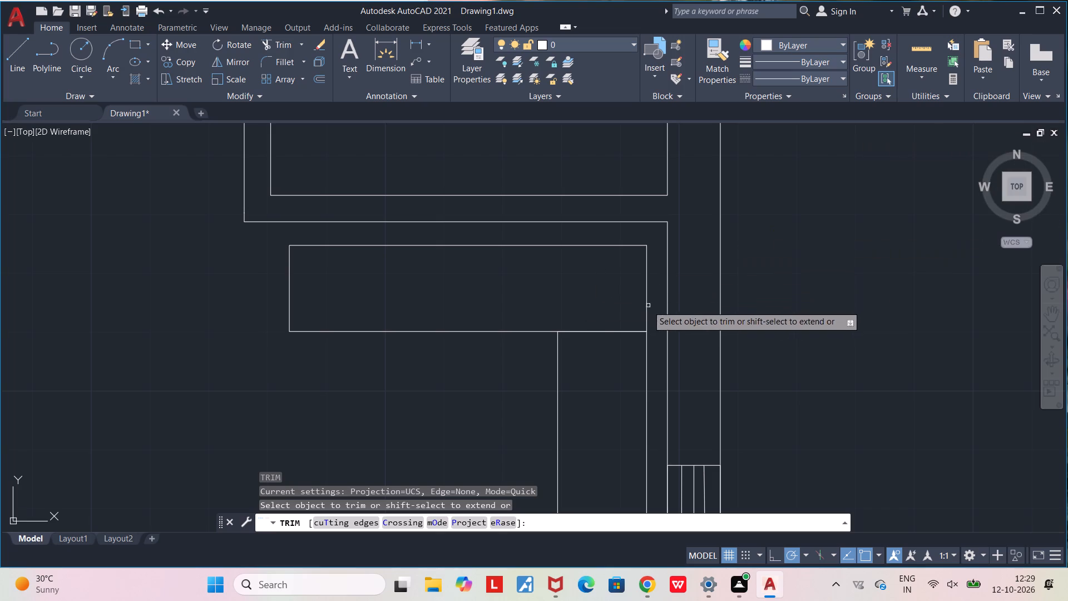
pyautogui.click(584, 332)
pyautogui.moveTo(594, 323); pyautogui.dragTo(596, 349)
pyautogui.scroll(-3, 595, 349)
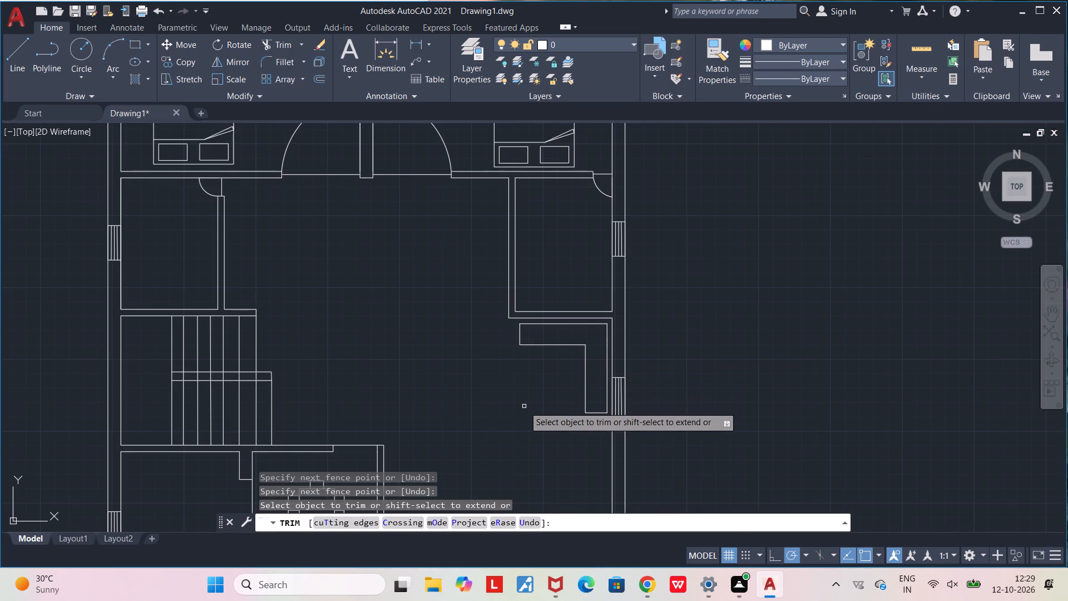
pyautogui.press('Escape')
# Draw a small upright rectangle about 1'-4" by 1'-10" inside the angle of the L-shaped outline.
pyautogui.scroll(2, 524, 406)
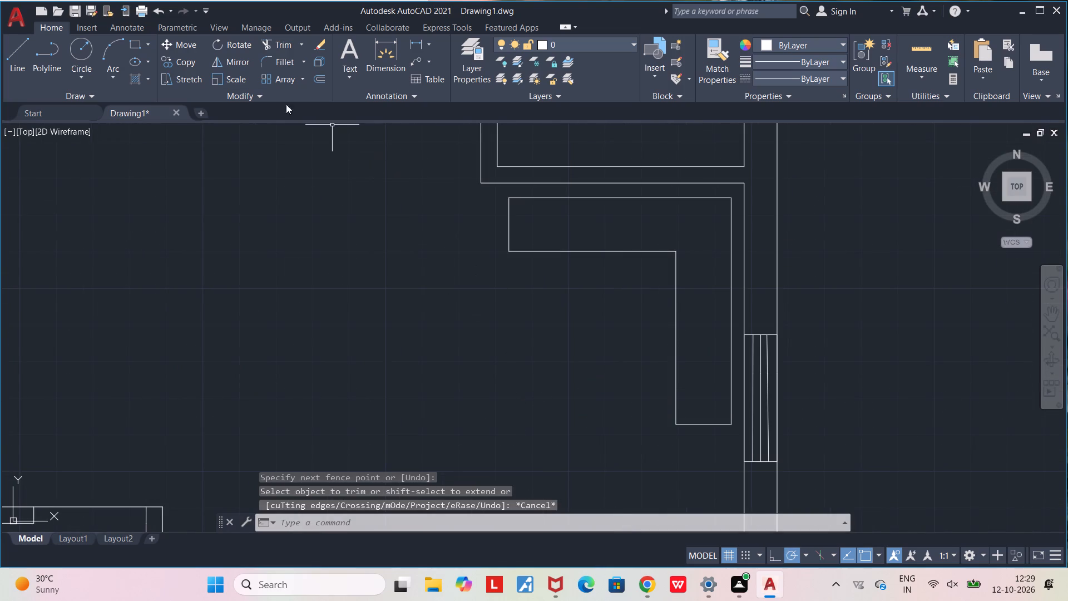
pyautogui.click(136, 41)
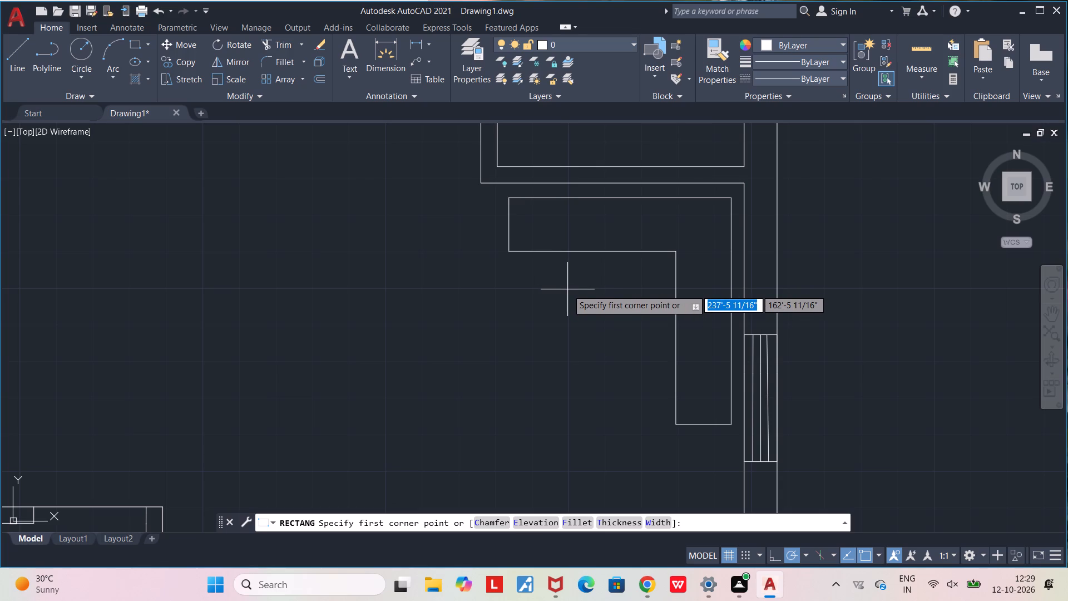
pyautogui.click(565, 288)
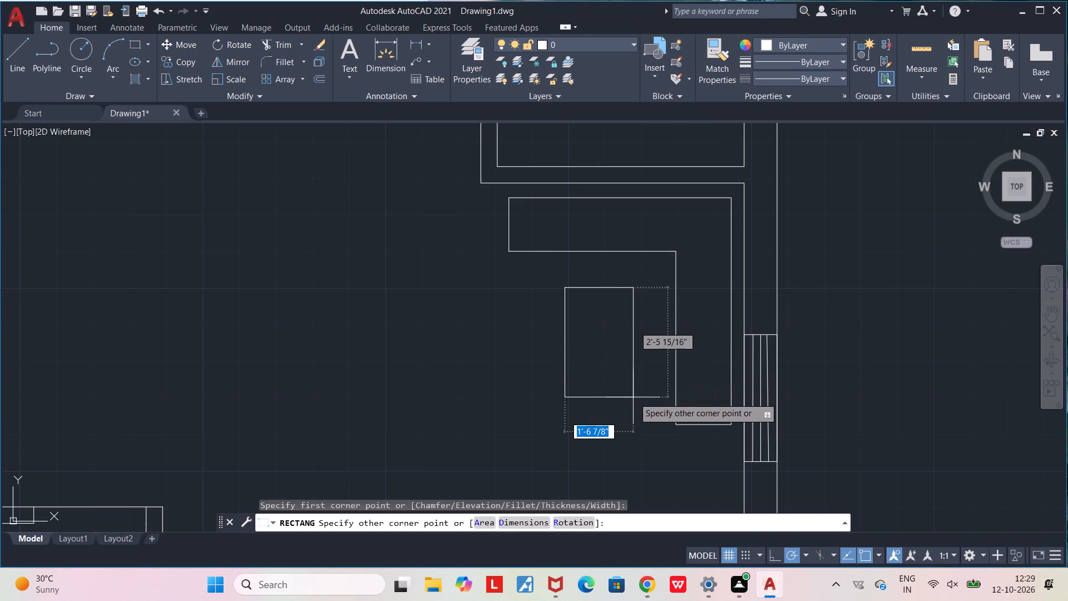
pyautogui.click(622, 370)
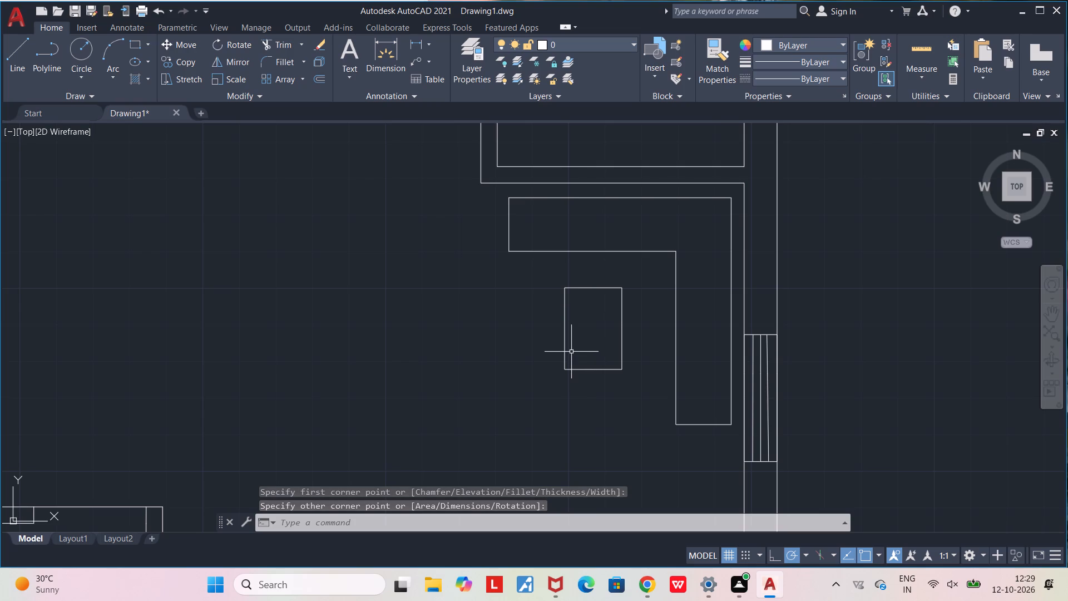
# Draw a vertical line across the full height of the small rectangle, just inside its west edge.
pyautogui.press('l')
pyautogui.press('Return')
pyautogui.scroll(1, 572, 366)
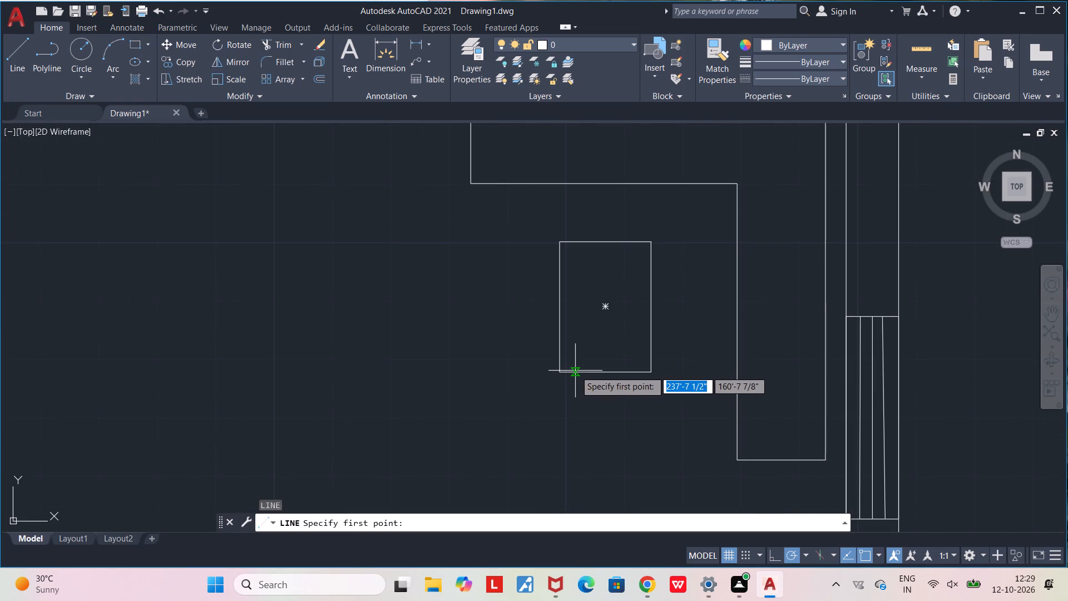
pyautogui.click(575, 371)
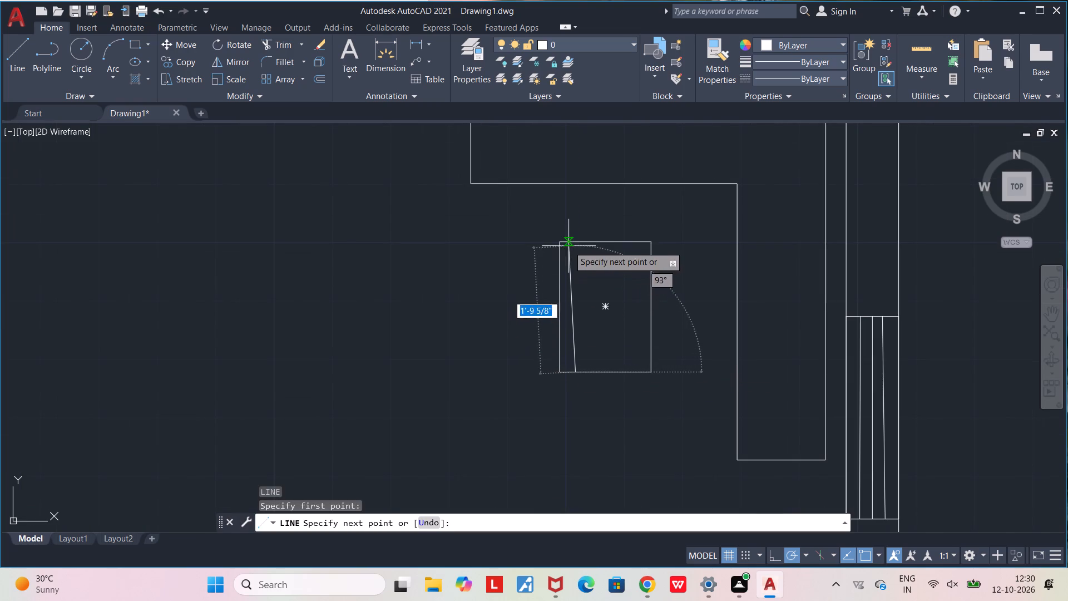
pyautogui.click(575, 244)
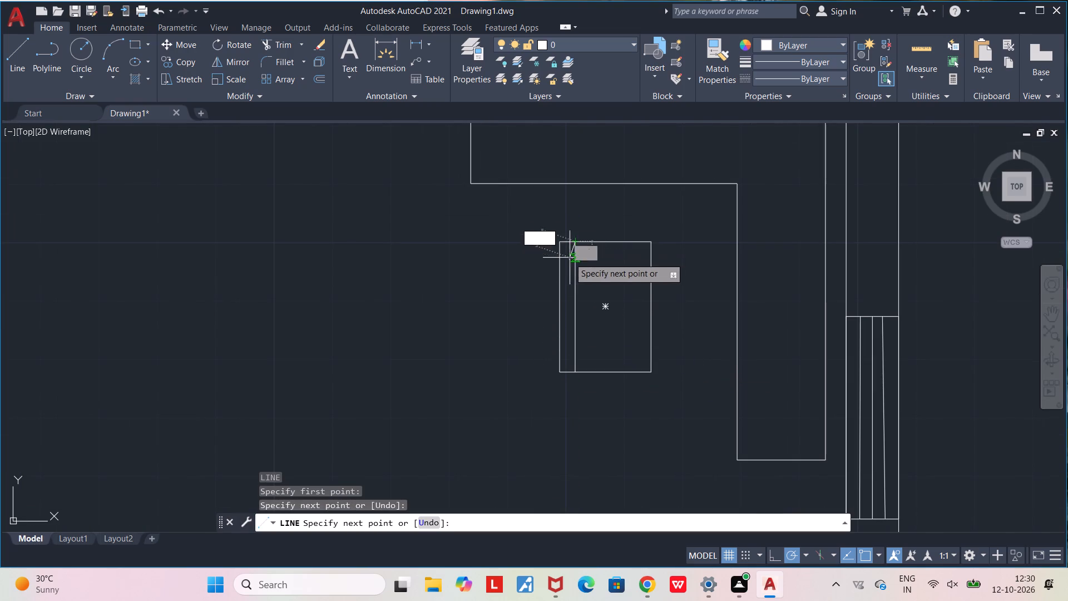
pyautogui.press('Escape')
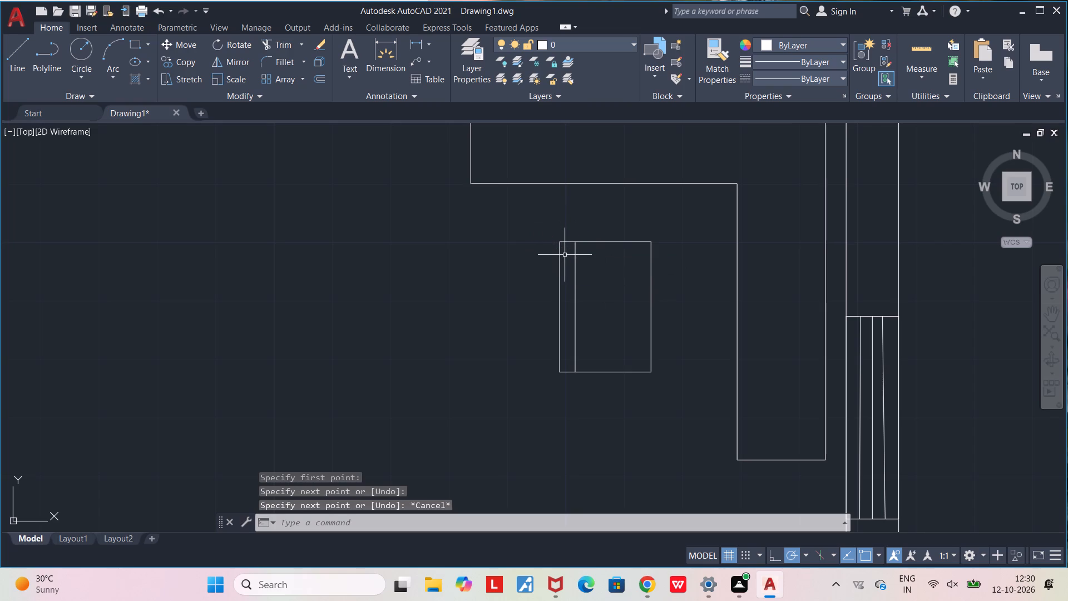
# Draw a horizontal line across the full width of the small rectangle, just inside its north edge.
pyautogui.press('l')
pyautogui.press('Return')
pyautogui.click(560, 254)
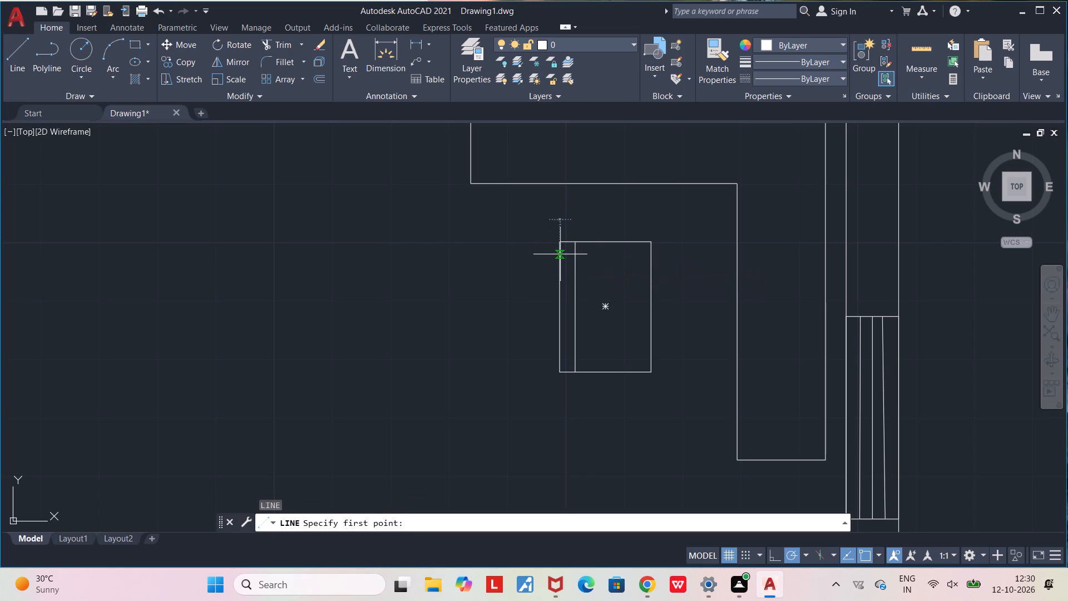
pyautogui.click(651, 254)
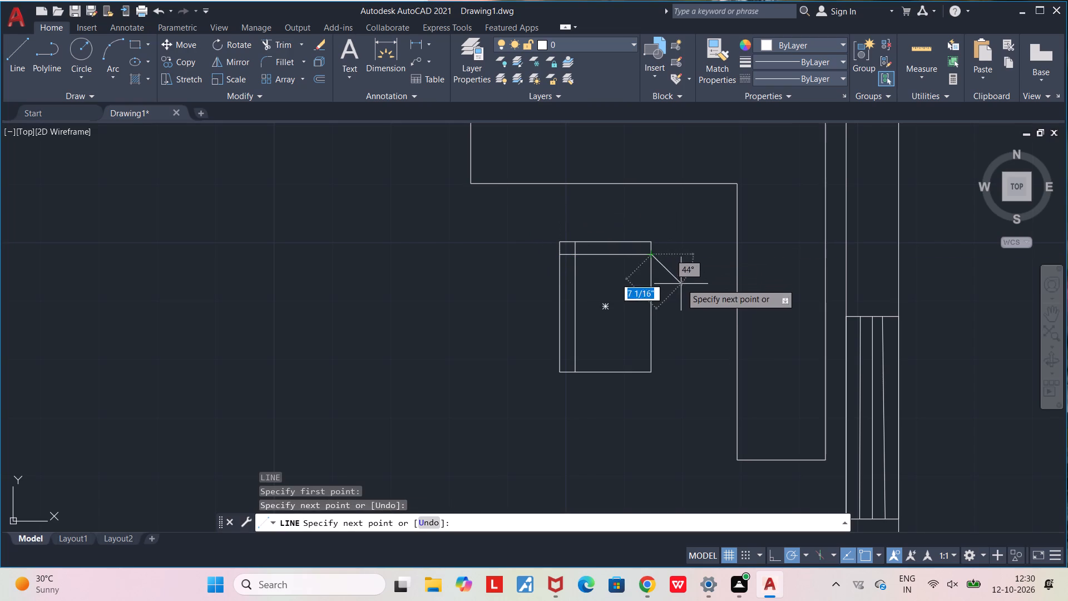
# Trim the crossing line ends at the upper-left corner of the small rectangle beside the L-shaped furniture outline.
pyautogui.press('Escape')
pyautogui.press('t')
pyautogui.press('r')
pyautogui.press('Return')
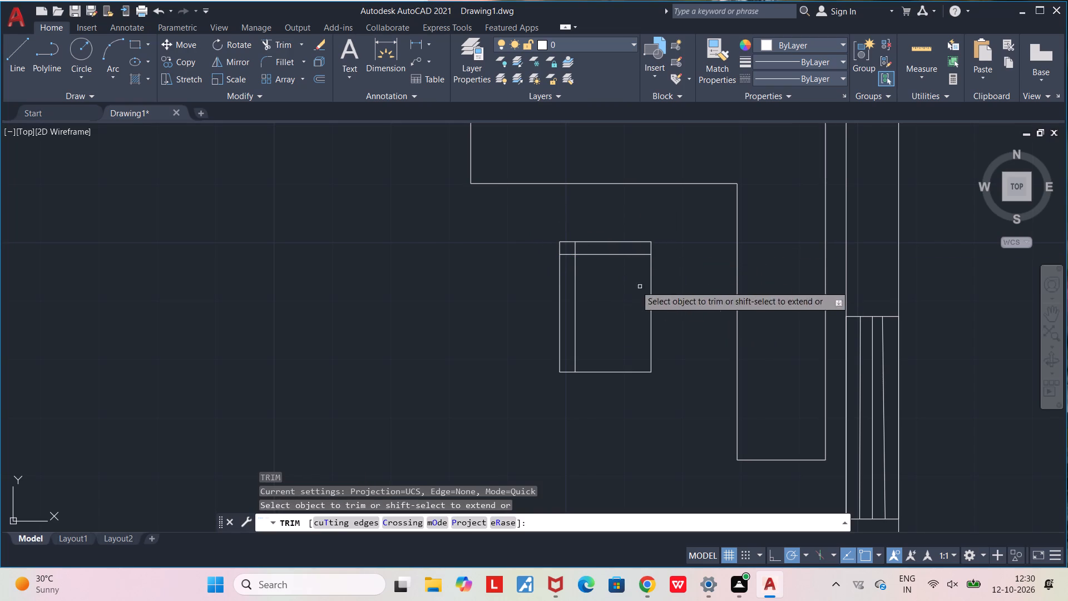
pyautogui.scroll(5, 577, 259)
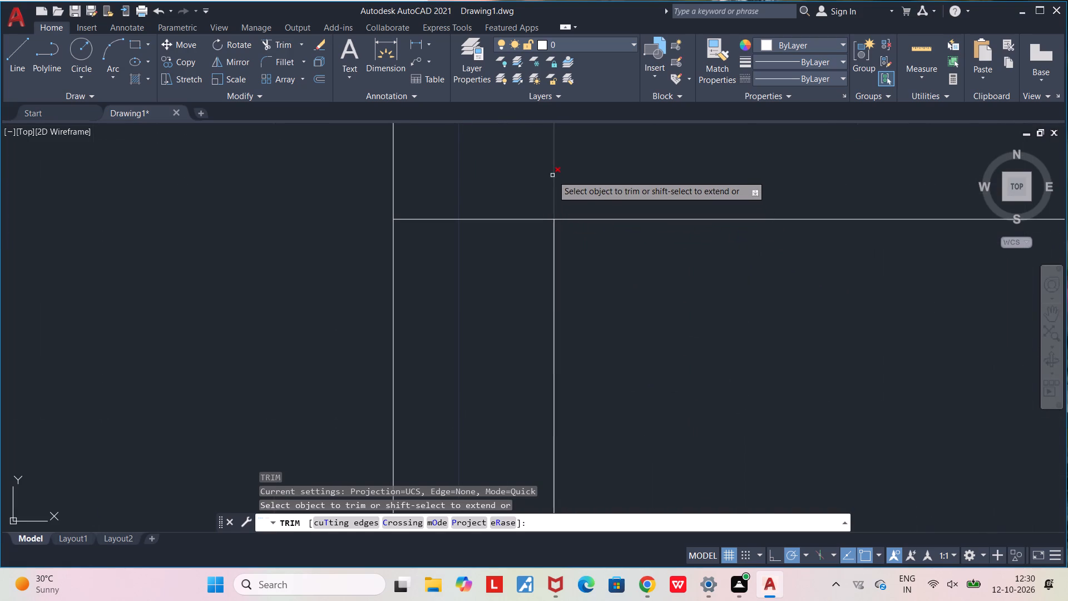
pyautogui.click(554, 176)
pyautogui.moveTo(511, 211); pyautogui.dragTo(508, 246)
pyautogui.scroll(-3, 515, 244)
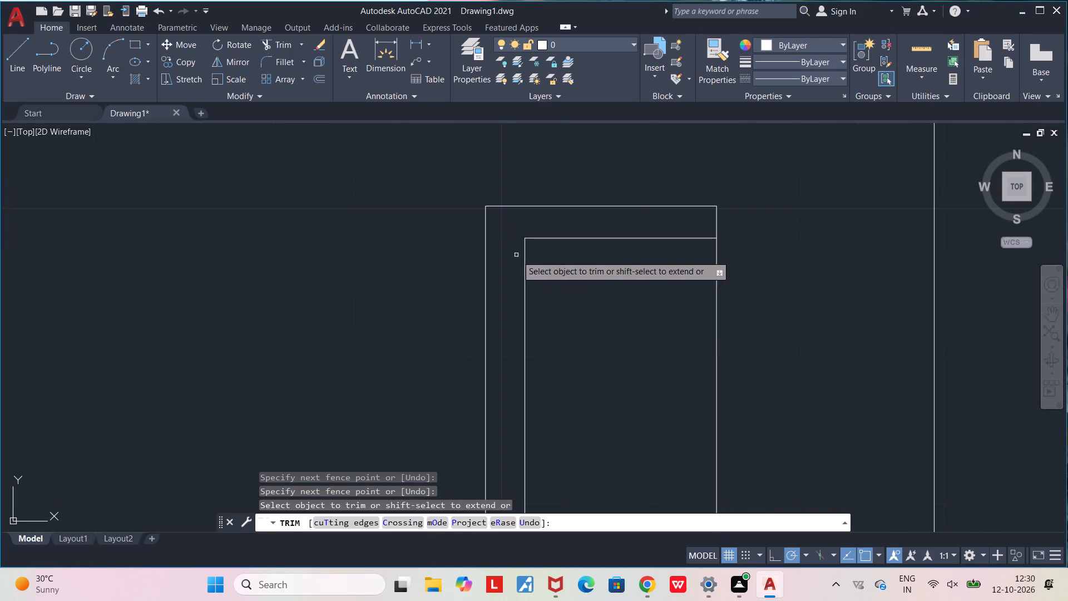
pyautogui.press('Escape')
# Draw a vertical line just inside the left end of the L-shaped outline, from its lower edge to its top edge.
pyautogui.scroll(-2, 635, 403)
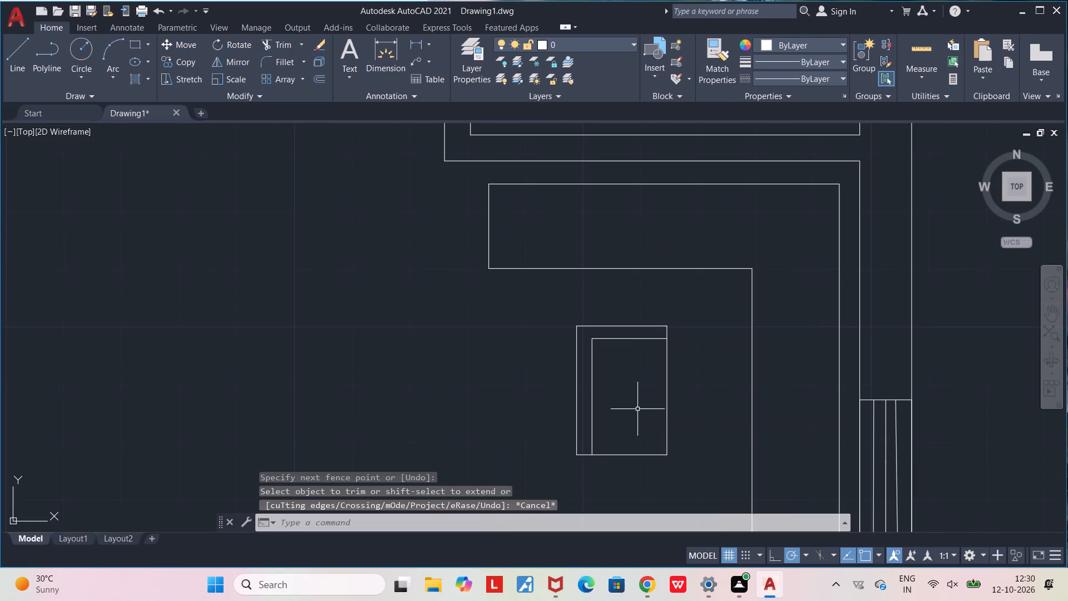
pyautogui.scroll(-1, 649, 408)
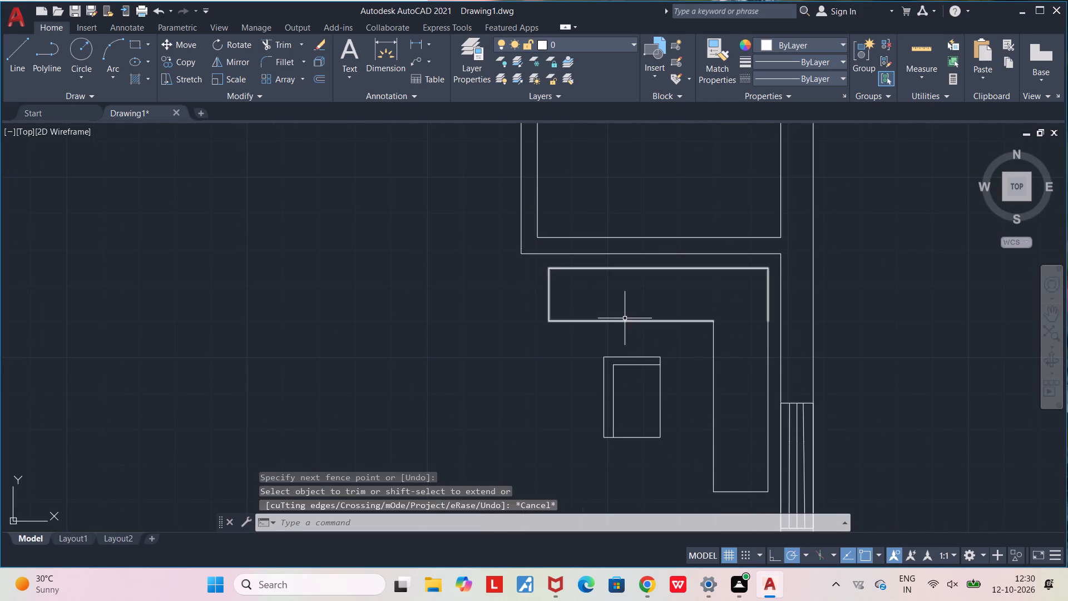
pyautogui.moveTo(620, 322); pyautogui.dragTo(534, 477, button='middle')
pyautogui.scroll(-1, 466, 308)
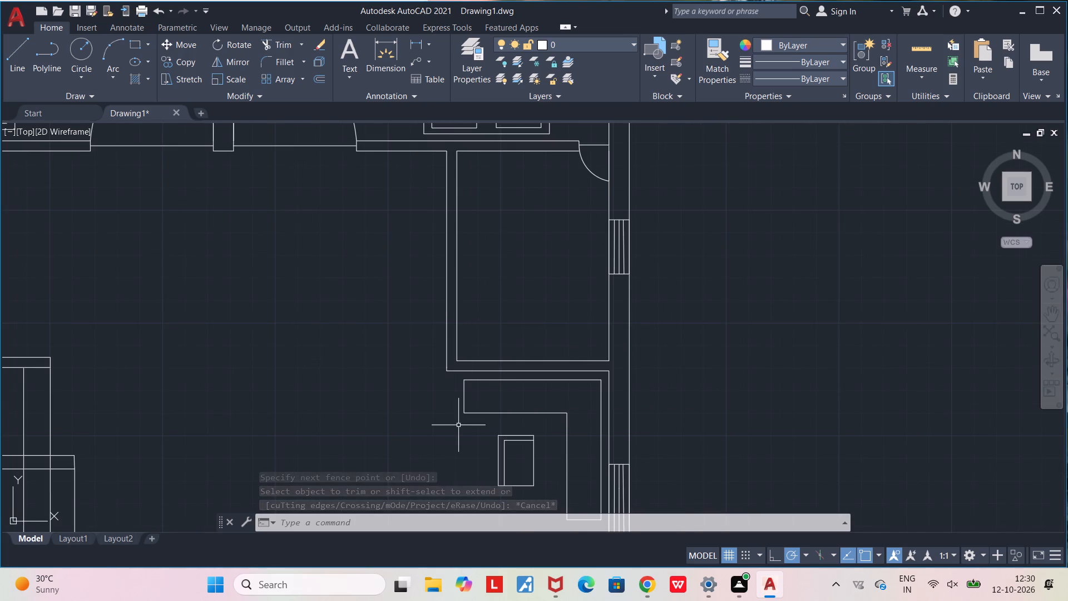
pyautogui.scroll(2, 458, 425)
pyautogui.scroll(3, 480, 383)
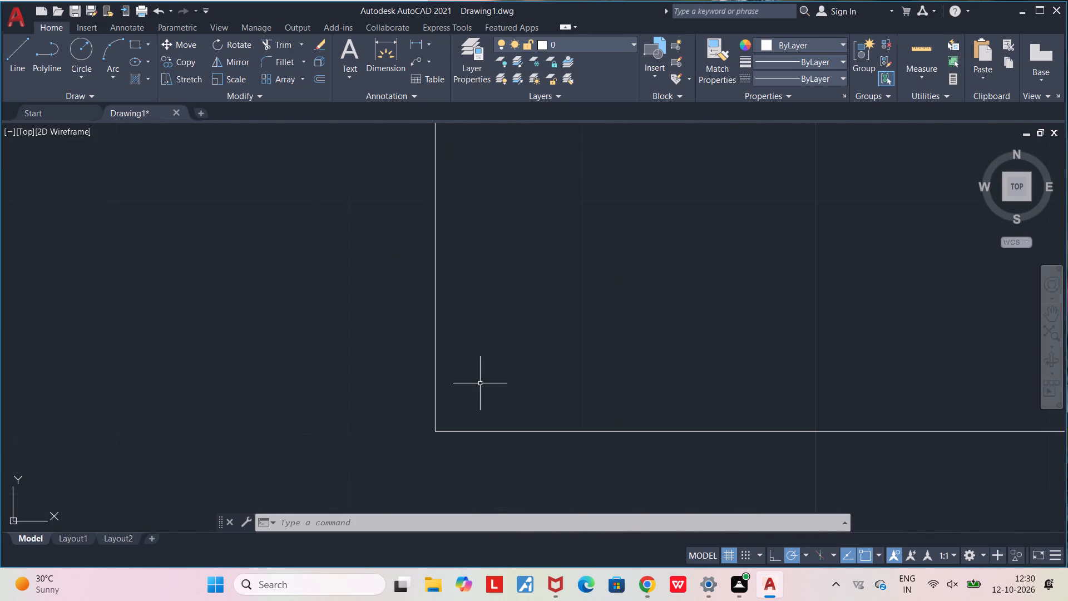
pyautogui.press('l')
pyautogui.press('Return')
pyautogui.click(454, 428)
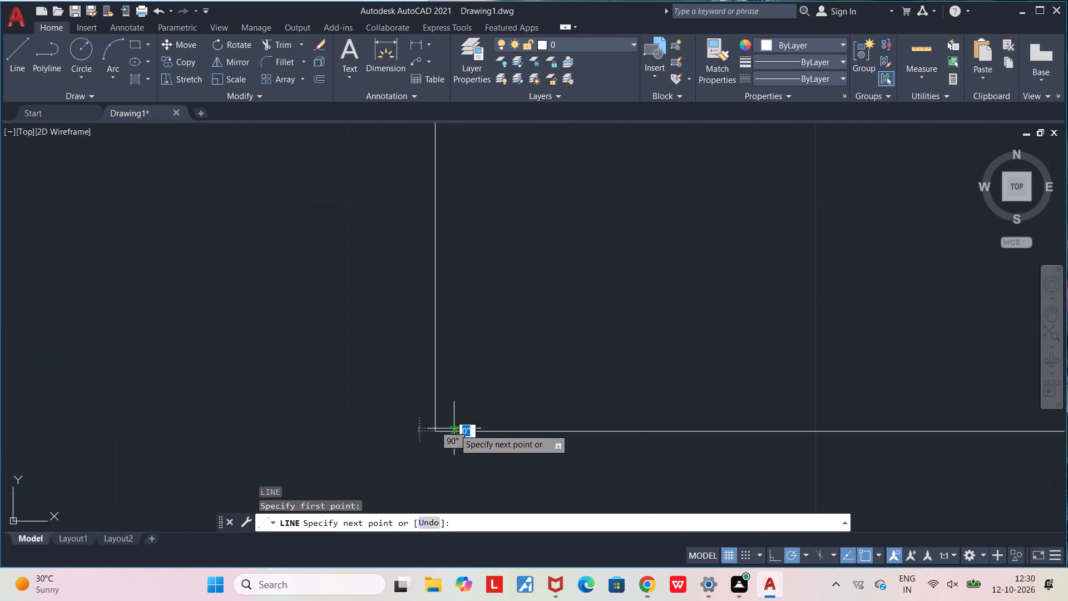
pyautogui.moveTo(464, 240); pyautogui.dragTo(461, 397, button='middle')
pyautogui.click(451, 250)
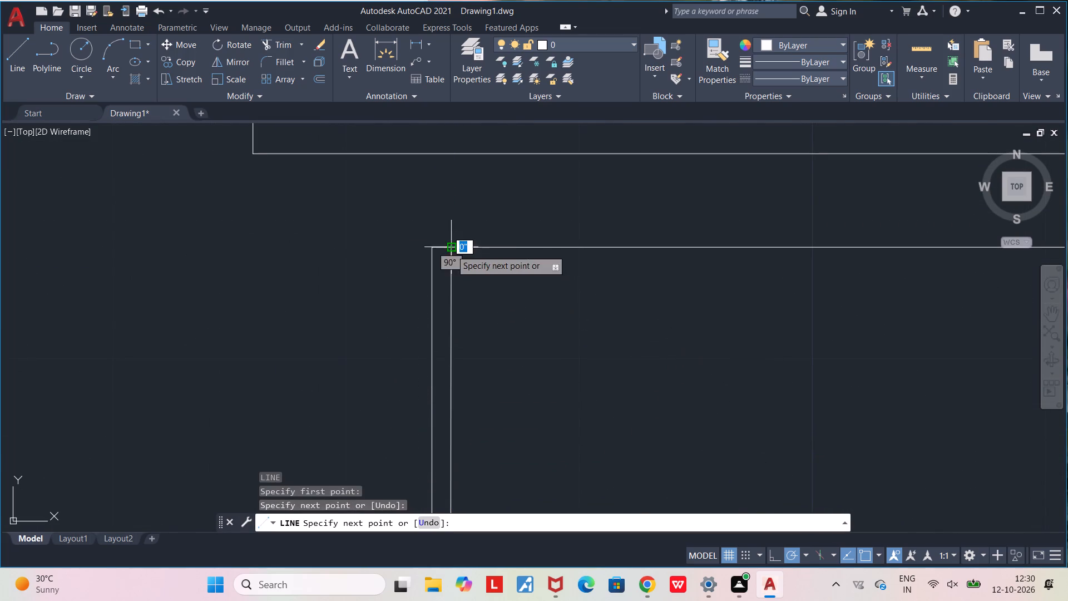
pyautogui.press('Escape')
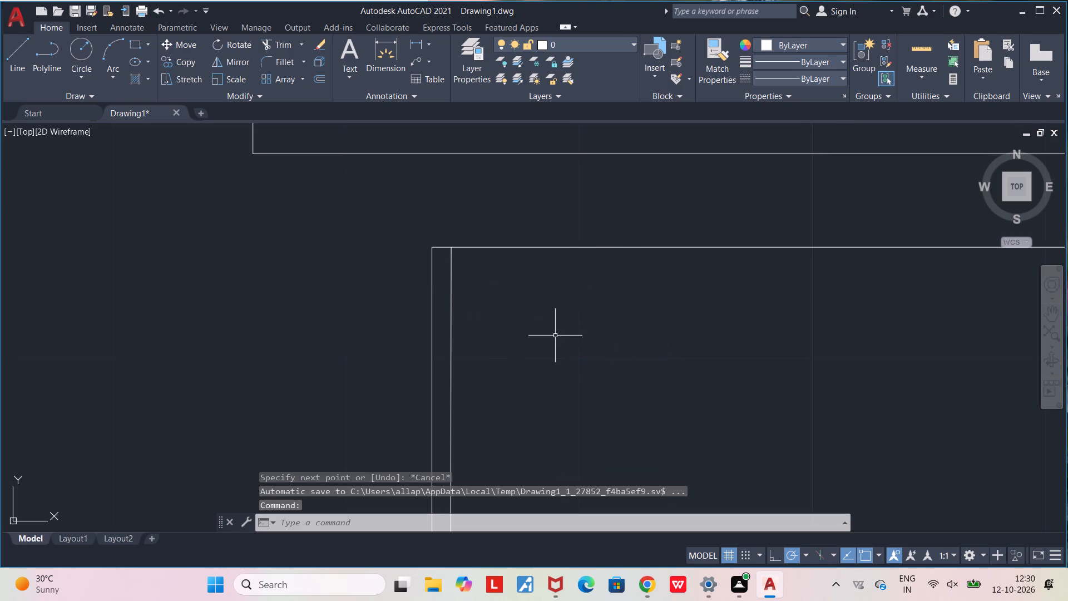
# Draw a line about 5'-1" long just below the L-shaped outline's top edge, from its left edge to its right edge.
pyautogui.press('l')
pyautogui.press('Return')
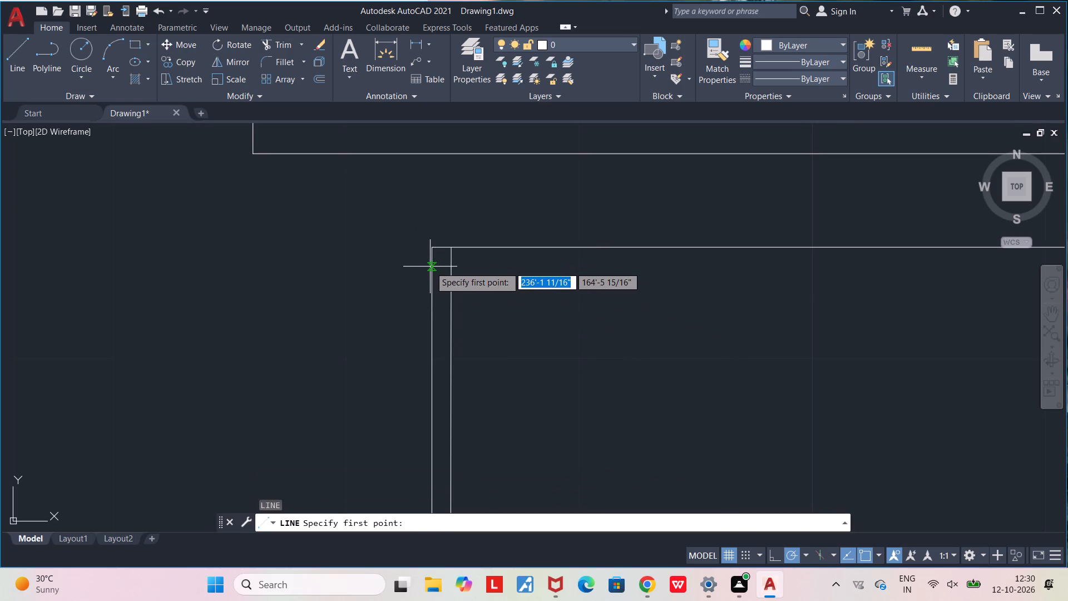
pyautogui.click(430, 267)
pyautogui.moveTo(610, 288); pyautogui.dragTo(308, 322, button='middle')
pyautogui.scroll(-2, 306, 322)
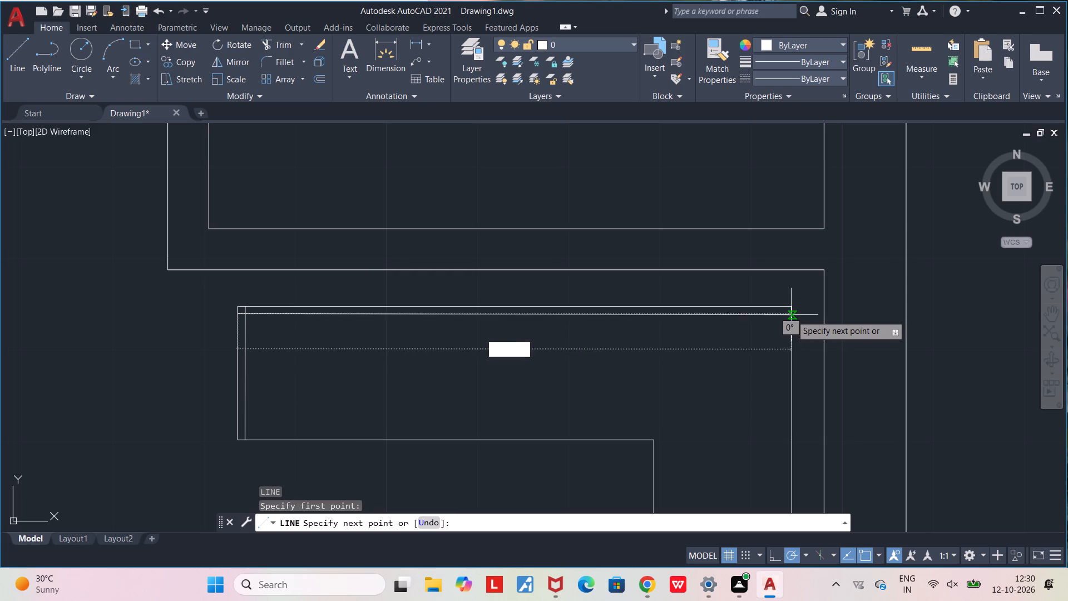
pyautogui.scroll(1, 792, 316)
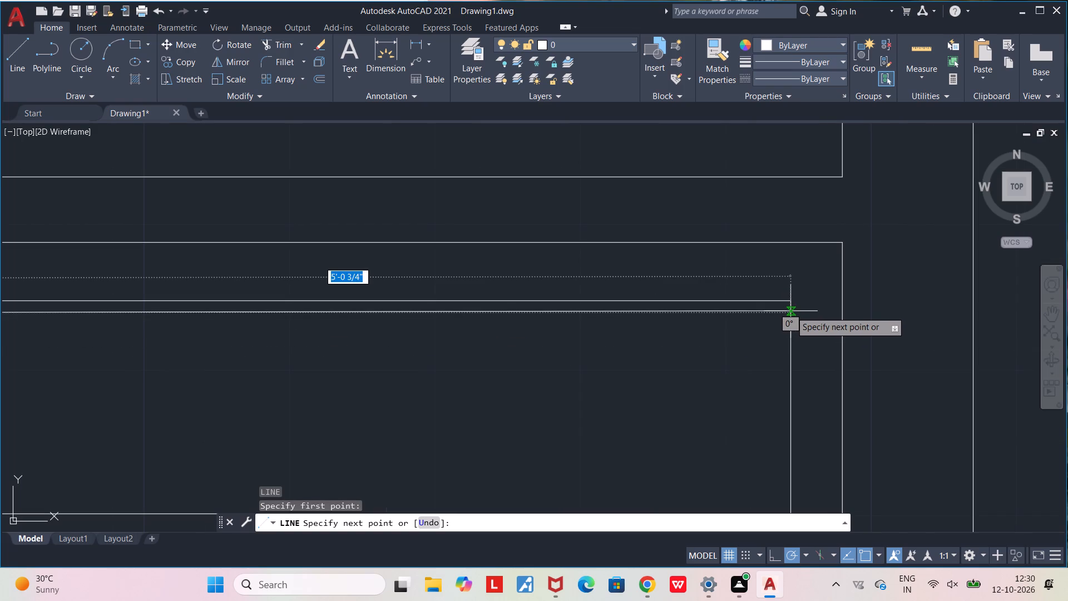
pyautogui.click(790, 312)
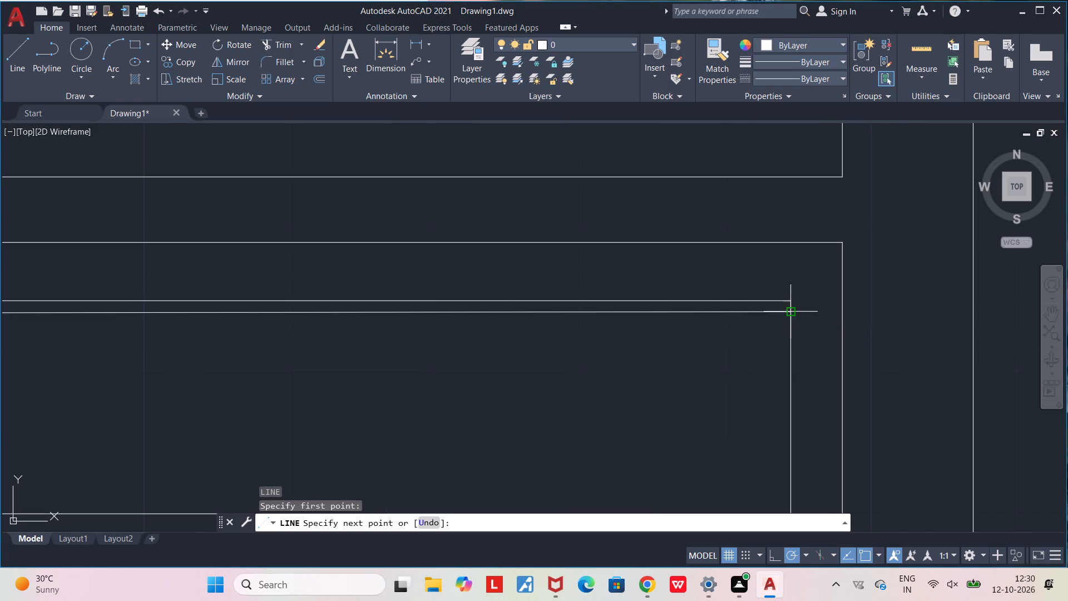
pyautogui.press('Escape')
# Draw a short horizontal line just above the bottom end of the L-shaped outline's vertical leg, spanning the leg's width.
pyautogui.scroll(-2, 780, 433)
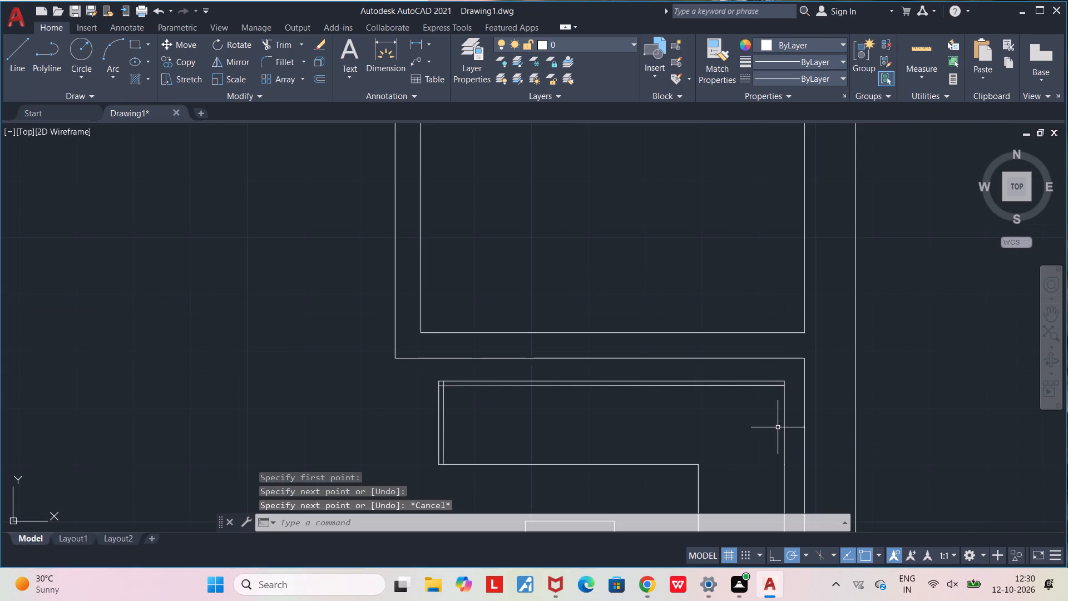
pyautogui.moveTo(764, 413); pyautogui.dragTo(555, 288, button='middle')
pyautogui.scroll(-2, 554, 286)
pyautogui.scroll(1, 550, 406)
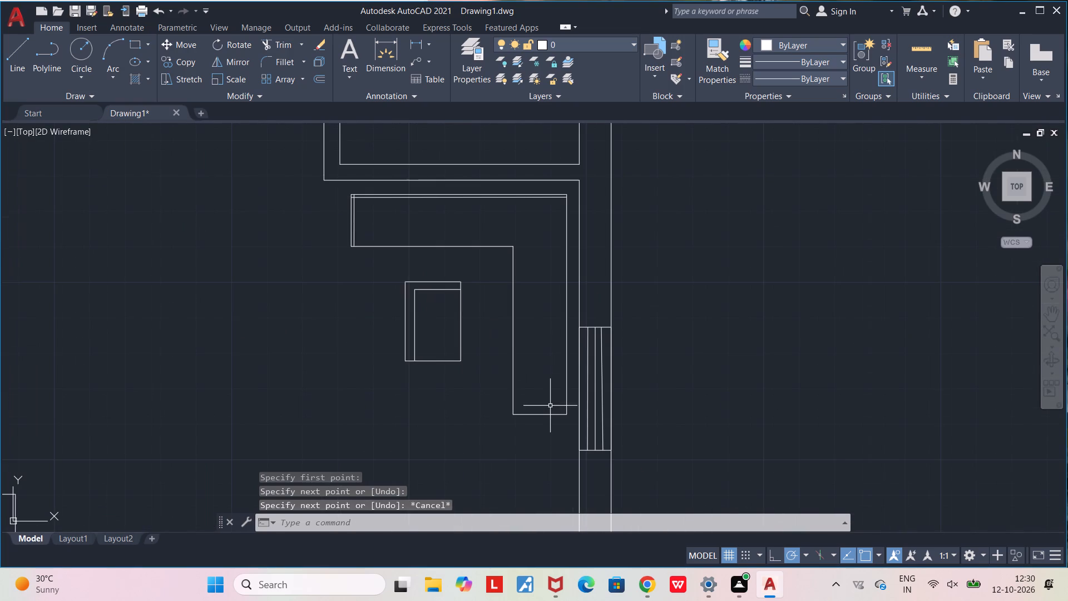
pyautogui.scroll(2, 543, 417)
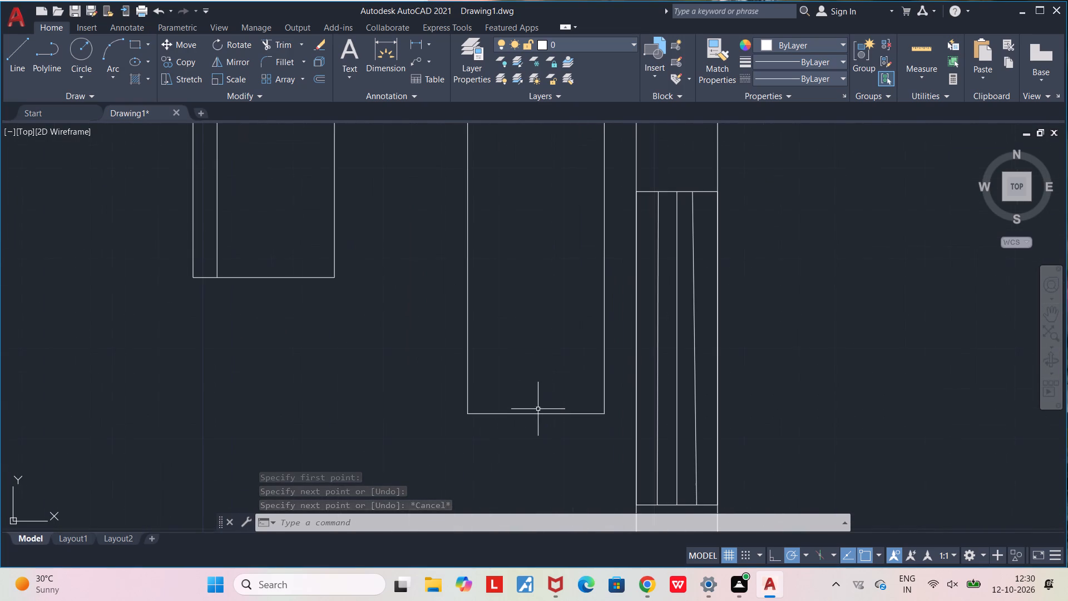
pyautogui.press('l')
pyautogui.press('Return')
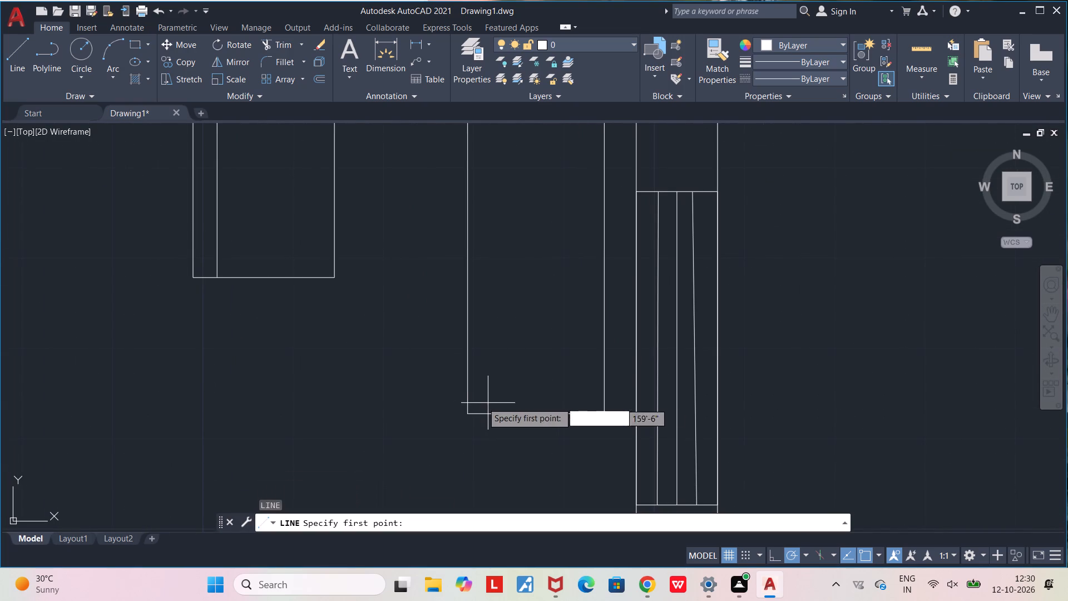
pyautogui.click(468, 405)
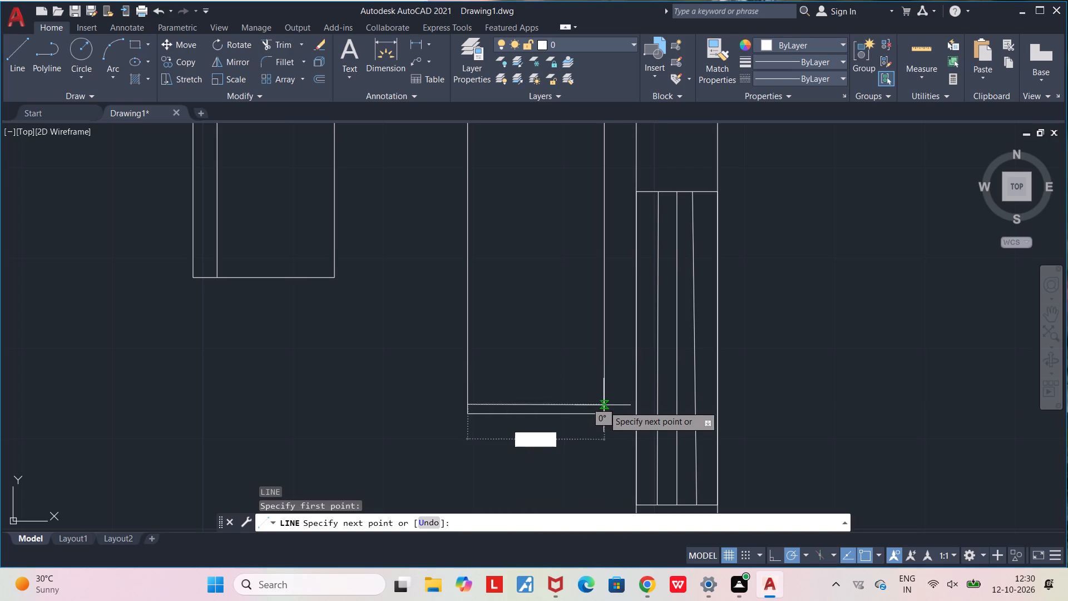
pyautogui.click(603, 405)
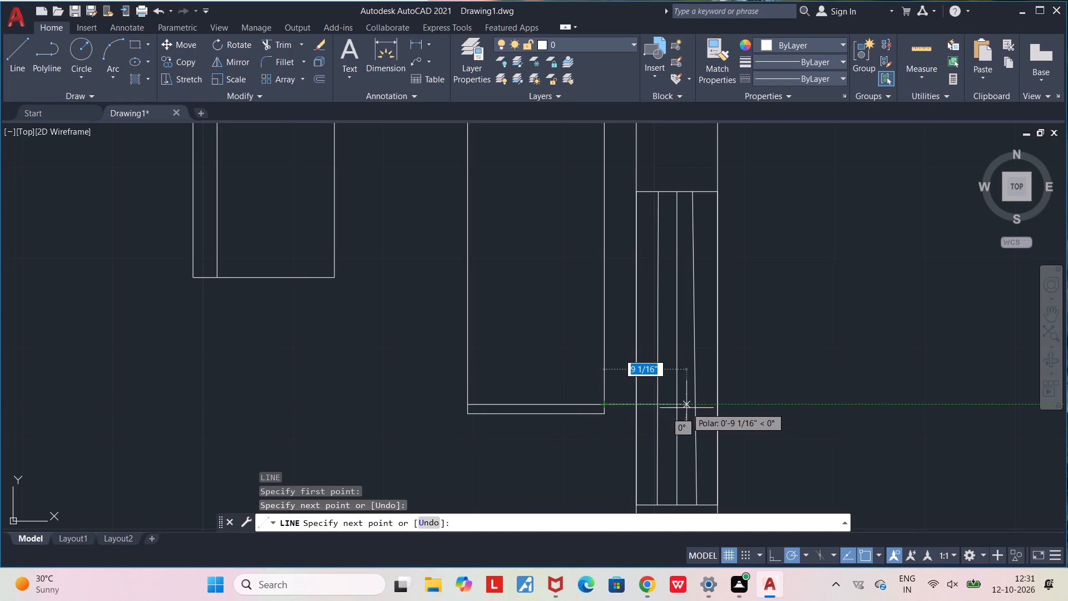
pyautogui.press('Escape')
# Draw a line about 5'-2" long just inside the L-shaped outline's right edge, from its bottom edge to its top edge.
pyautogui.press('l')
pyautogui.press('Return')
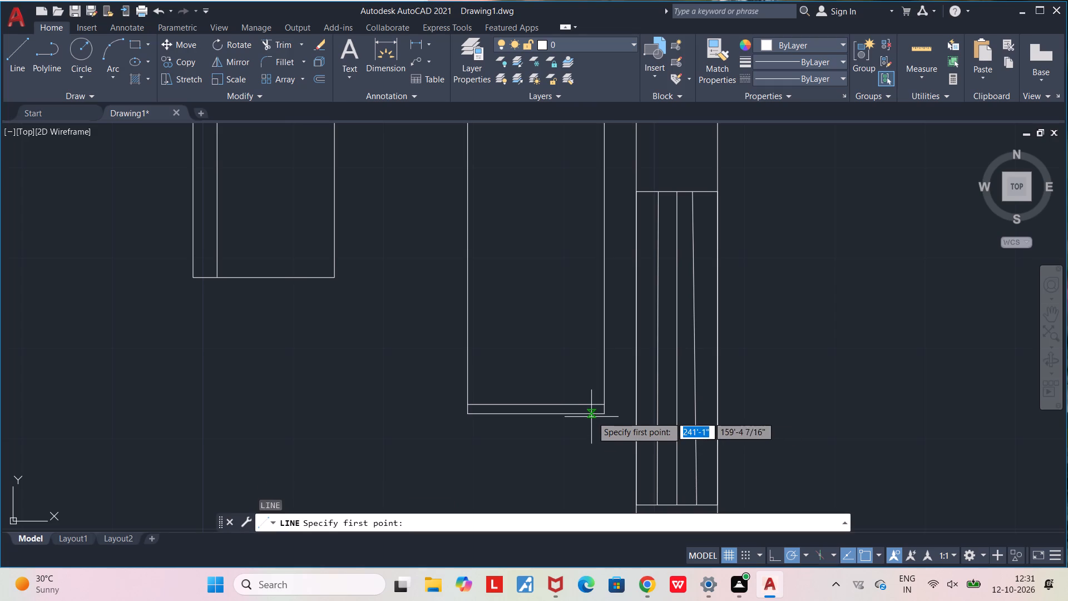
pyautogui.click(592, 413)
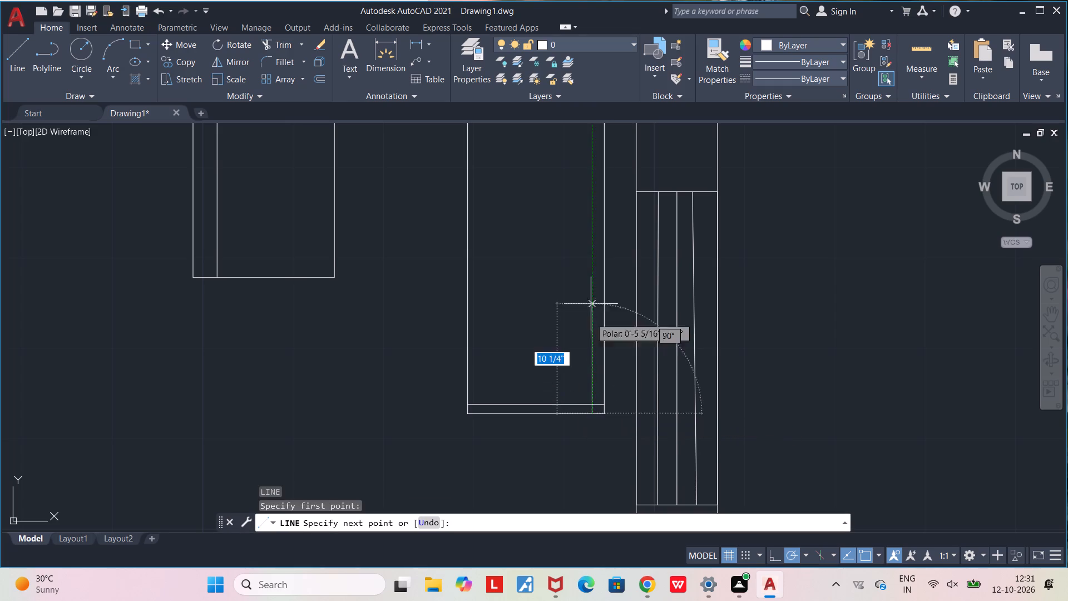
pyautogui.moveTo(586, 229); pyautogui.dragTo(559, 478, button='middle')
pyautogui.scroll(-2, 559, 478)
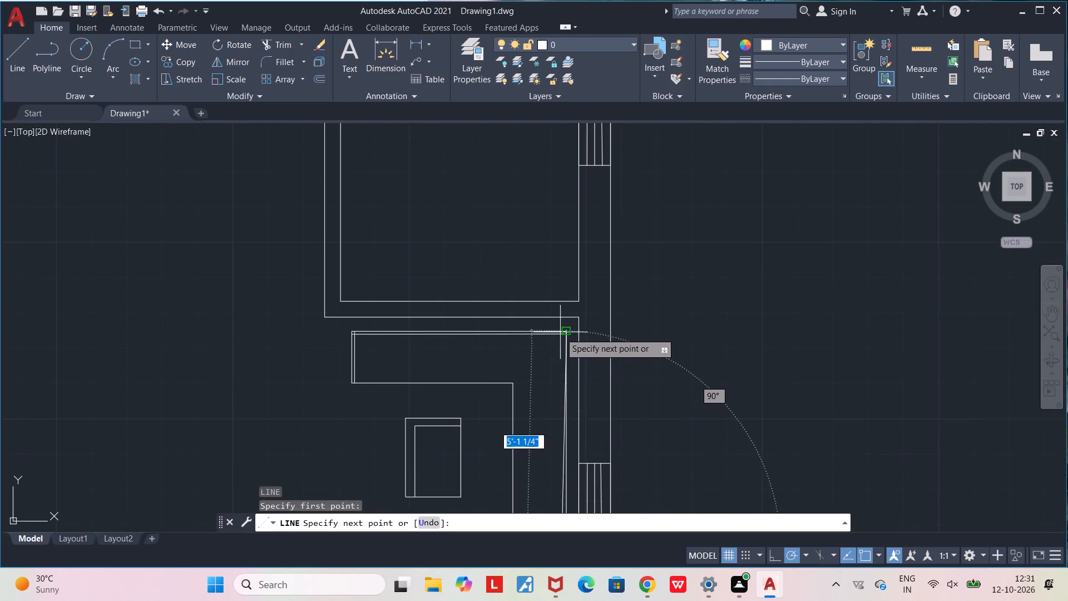
pyautogui.scroll(5, 558, 331)
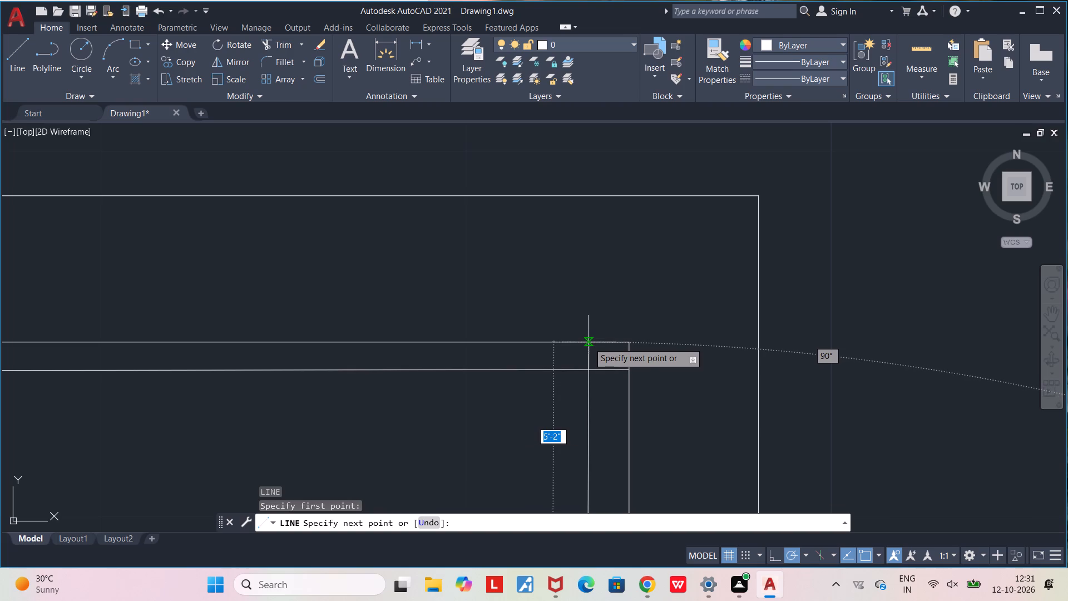
pyautogui.click(589, 342)
pyautogui.scroll(-4, 624, 420)
pyautogui.press('Escape')
# Trim the overlapping inner line ends at the upper-left corner of the L-shaped outline.
pyautogui.scroll(-1, 621, 418)
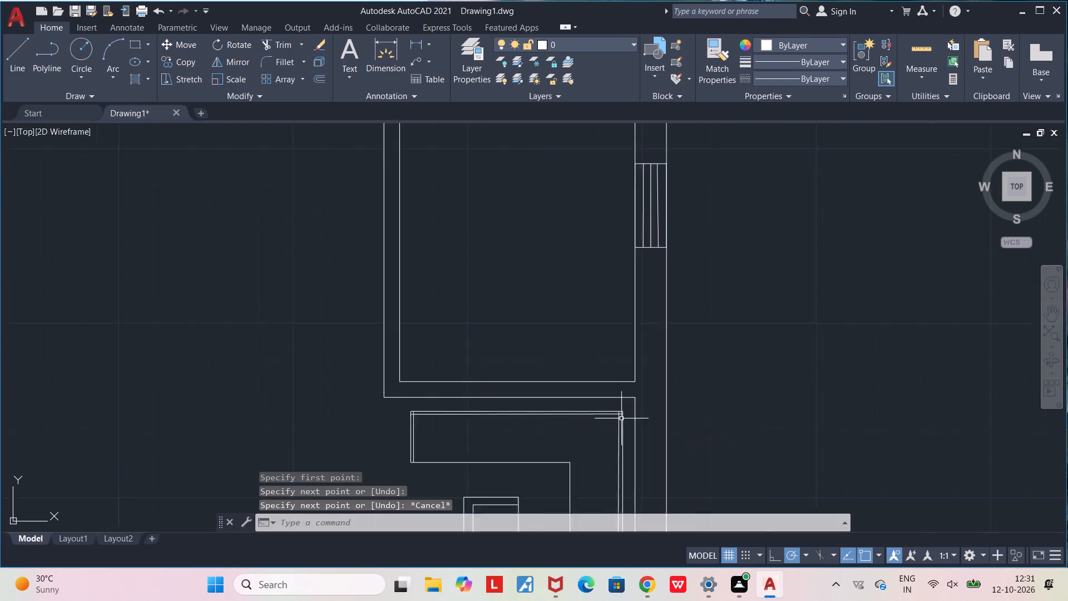
pyautogui.scroll(-2, 621, 418)
pyautogui.moveTo(610, 418); pyautogui.dragTo(659, 313, button='middle')
pyautogui.scroll(4, 593, 317)
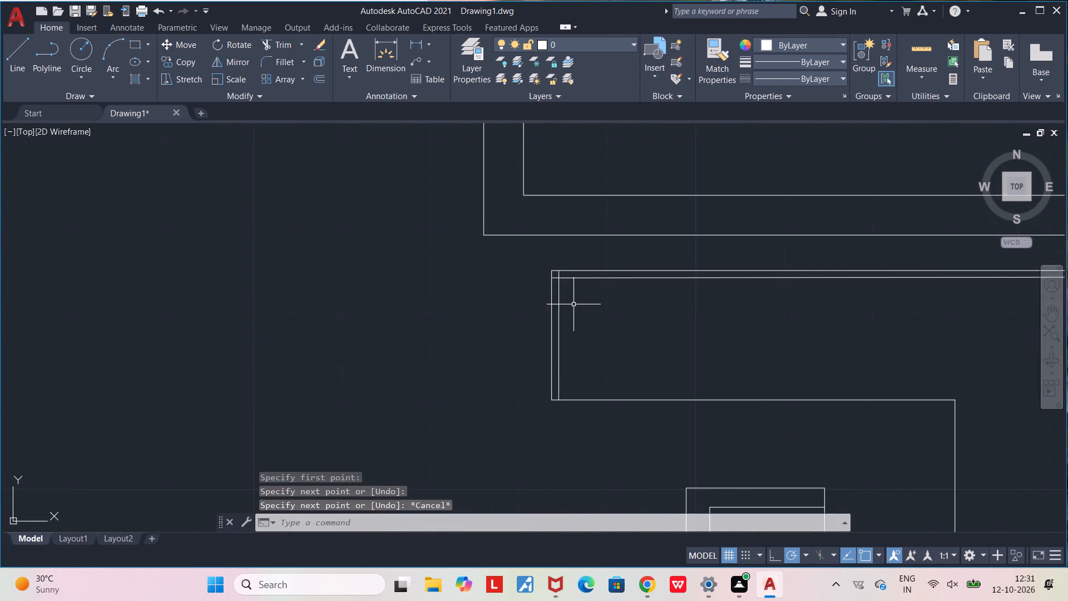
pyautogui.scroll(3, 571, 303)
pyautogui.press('t')
pyautogui.press('r')
pyautogui.press('Return')
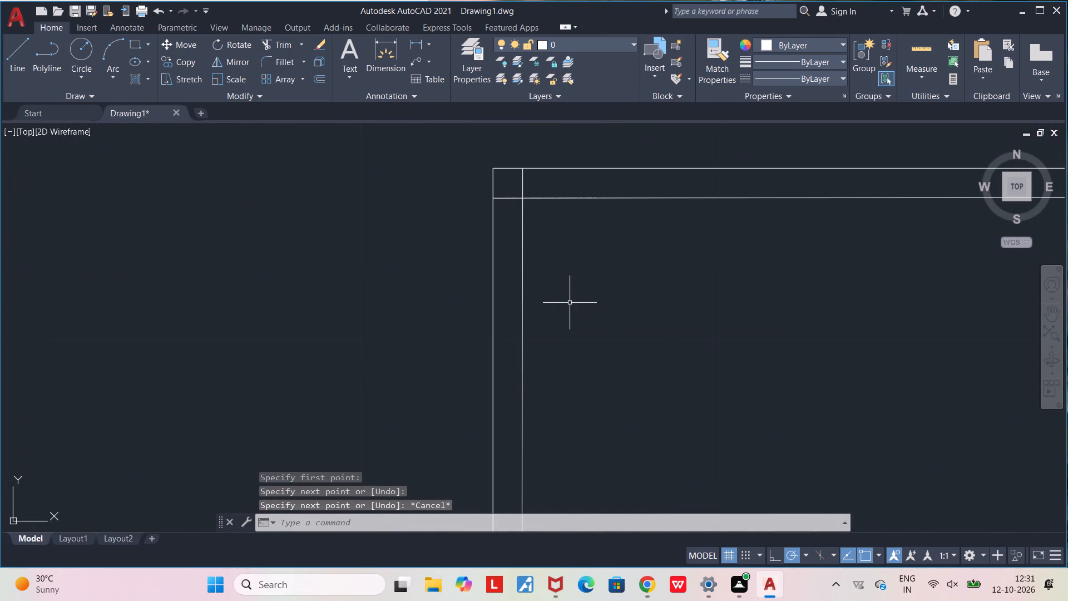
pyautogui.click(523, 184)
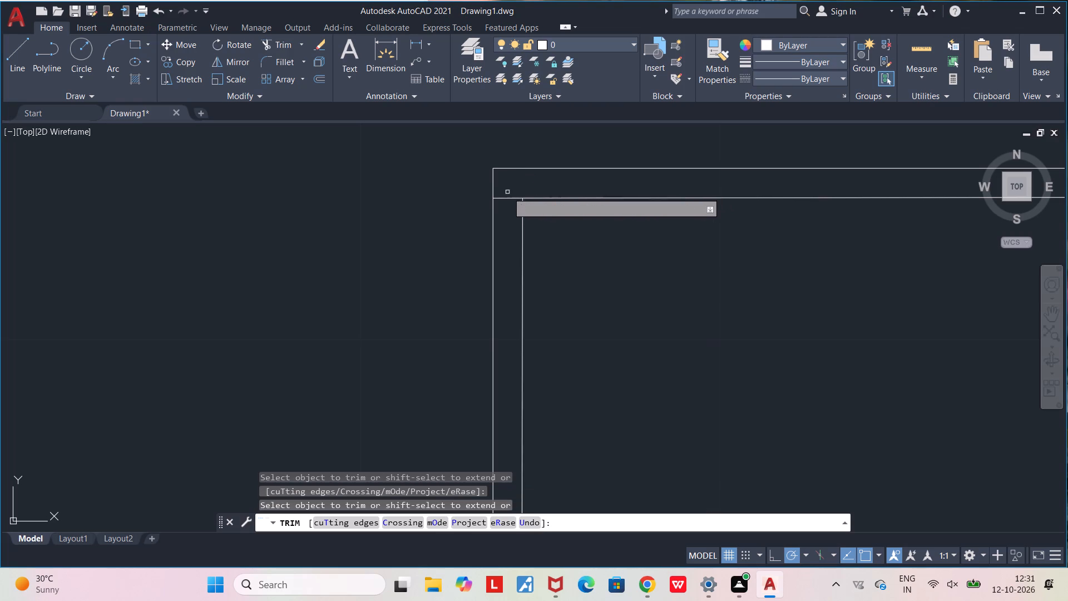
pyautogui.click(506, 198)
# Trim the overlapping inner line ends at the upper-right corner of the L-shaped outline.
pyautogui.scroll(-3, 511, 213)
pyautogui.moveTo(631, 273); pyautogui.dragTo(306, 299, button='middle')
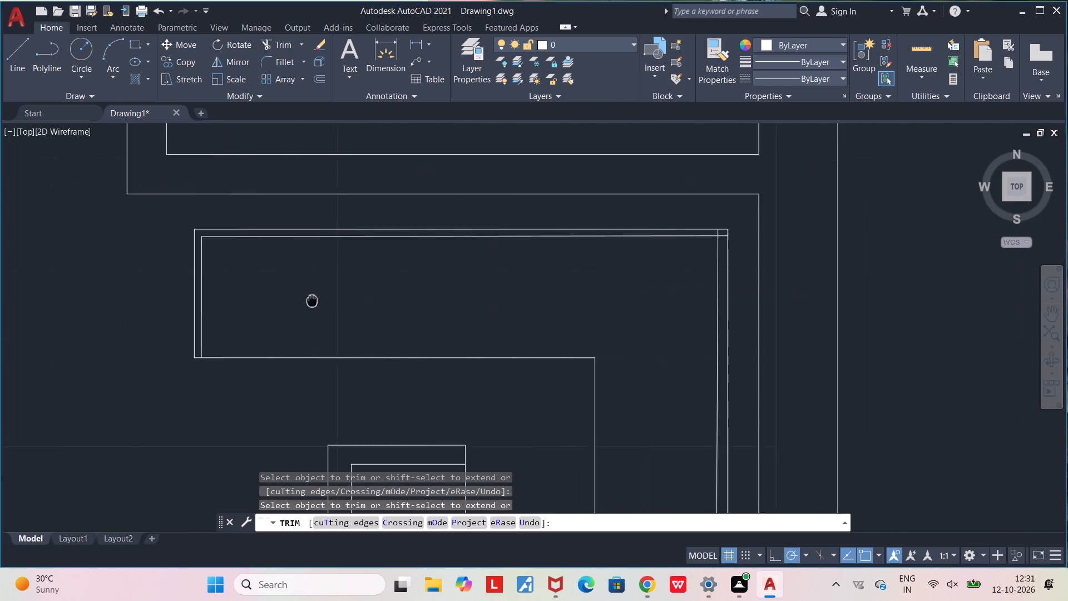
pyautogui.moveTo(306, 299); pyautogui.dragTo(170, 291, button='middle')
pyautogui.scroll(5, 590, 231)
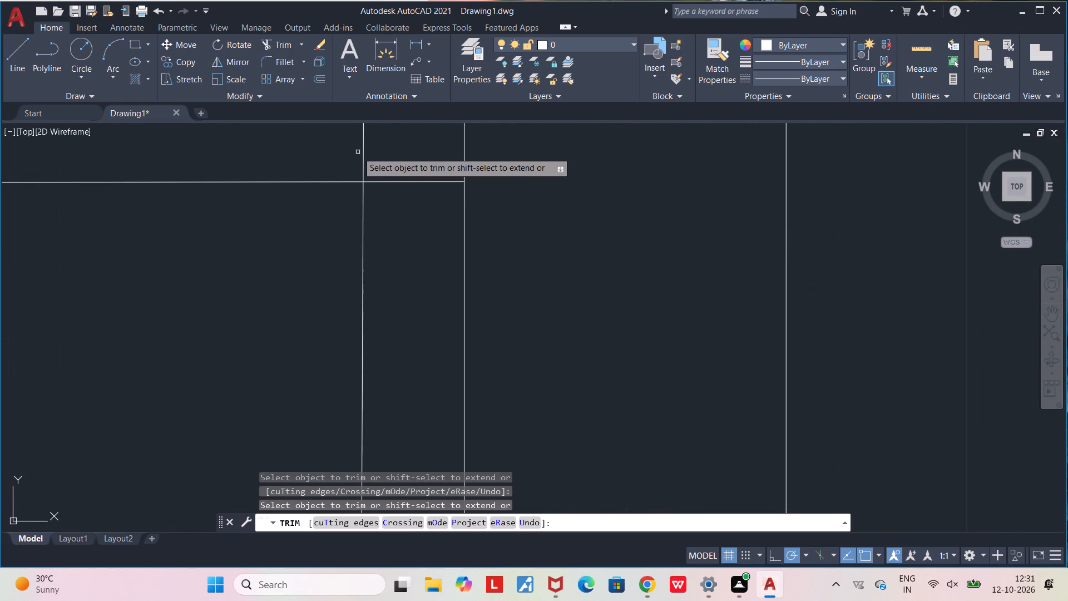
pyautogui.click(364, 152)
pyautogui.moveTo(395, 182); pyautogui.dragTo(395, 190)
# Trim the overlapping inner line ends at the lower-right corner of the L-shaped outline's vertical leg.
pyautogui.scroll(-3, 399, 207)
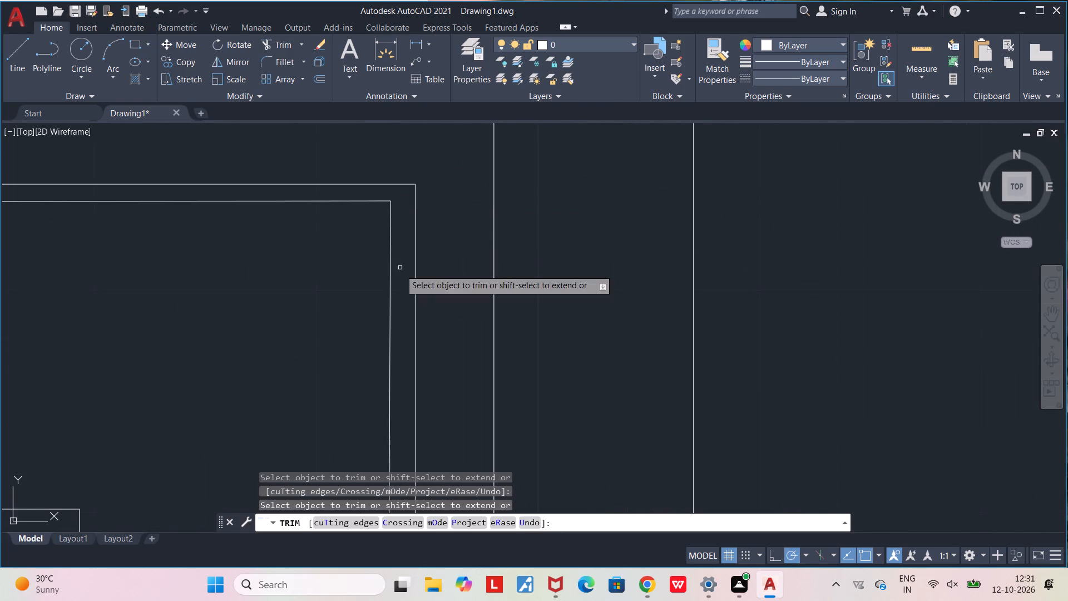
pyautogui.moveTo(400, 289); pyautogui.dragTo(514, 174, button='middle')
pyautogui.scroll(-4, 515, 173)
pyautogui.scroll(5, 510, 385)
pyautogui.moveTo(523, 245); pyautogui.dragTo(531, 277, button='middle')
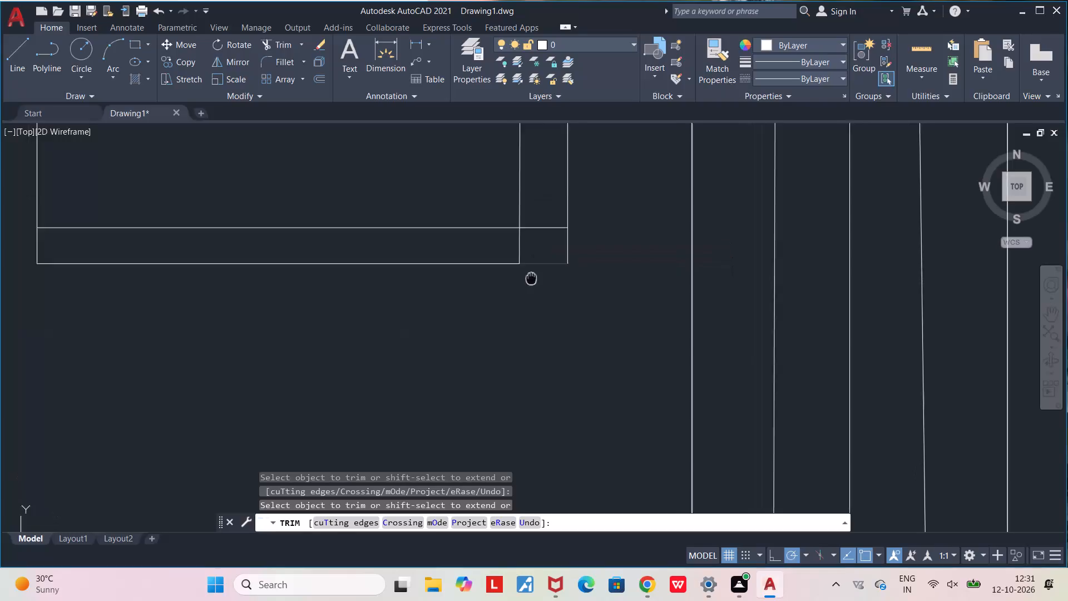
pyautogui.moveTo(531, 277); pyautogui.dragTo(543, 349, button='middle')
pyautogui.moveTo(528, 316); pyautogui.dragTo(553, 314)
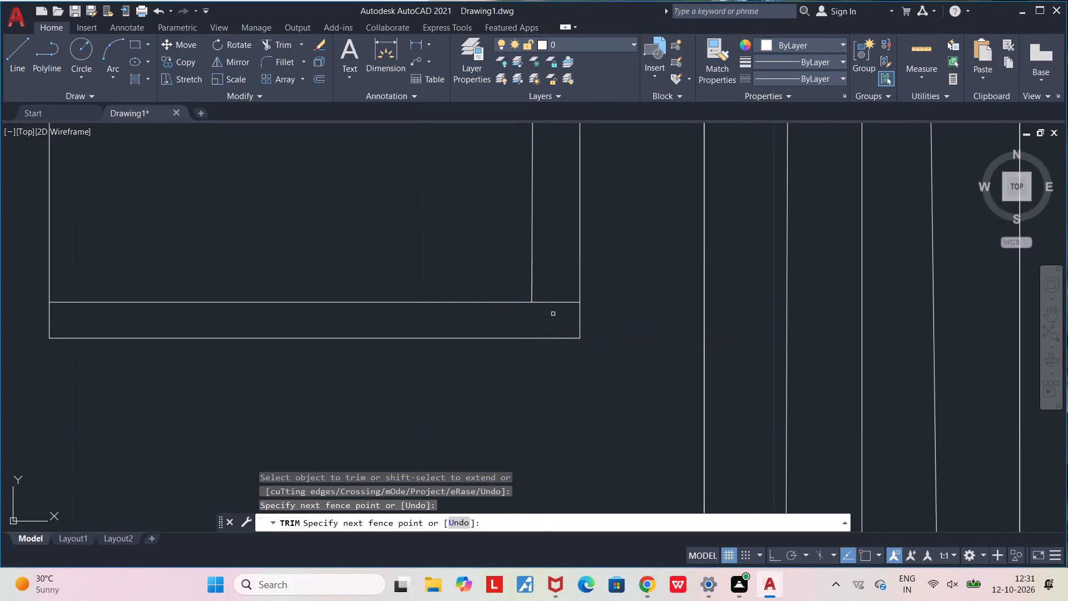
pyautogui.moveTo(558, 294); pyautogui.dragTo(556, 316)
pyautogui.scroll(-3, 550, 307)
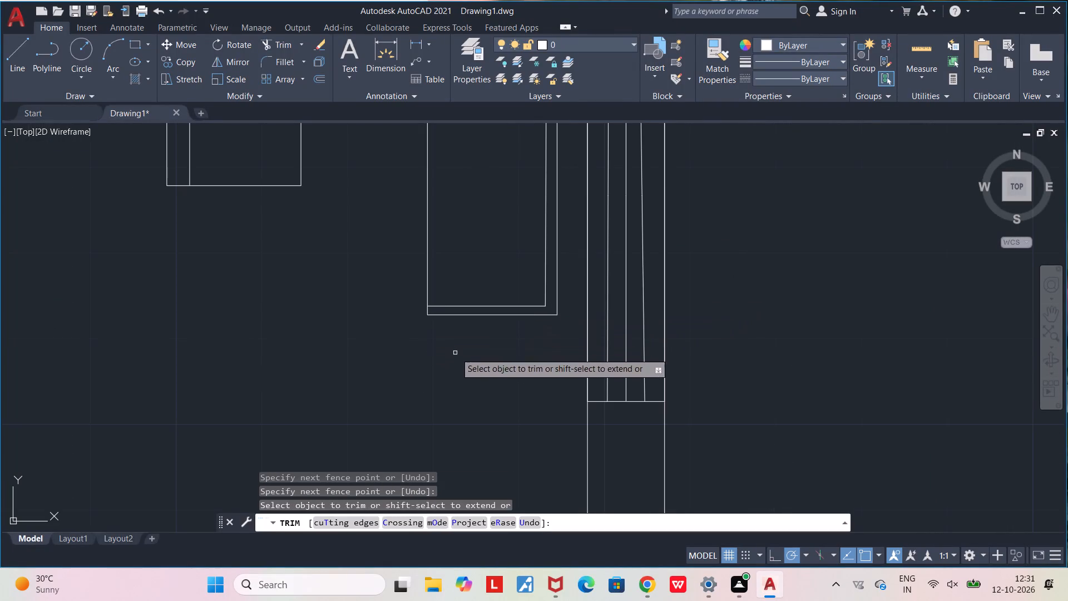
pyautogui.moveTo(464, 368); pyautogui.dragTo(515, 429, button='middle')
pyautogui.scroll(-3, 515, 429)
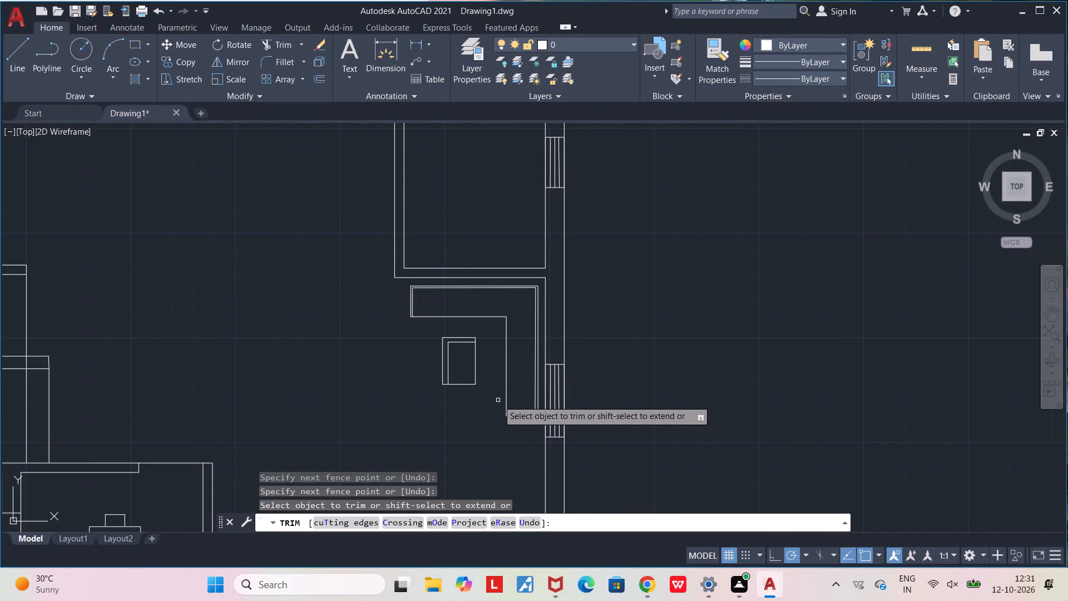
# Draw a diagonal line about 1 11/16" long joining the inner and outer corners at the L-shaped outline's lower-right corner.
pyautogui.press('l')
pyautogui.press('Return')
pyautogui.scroll(5, 539, 418)
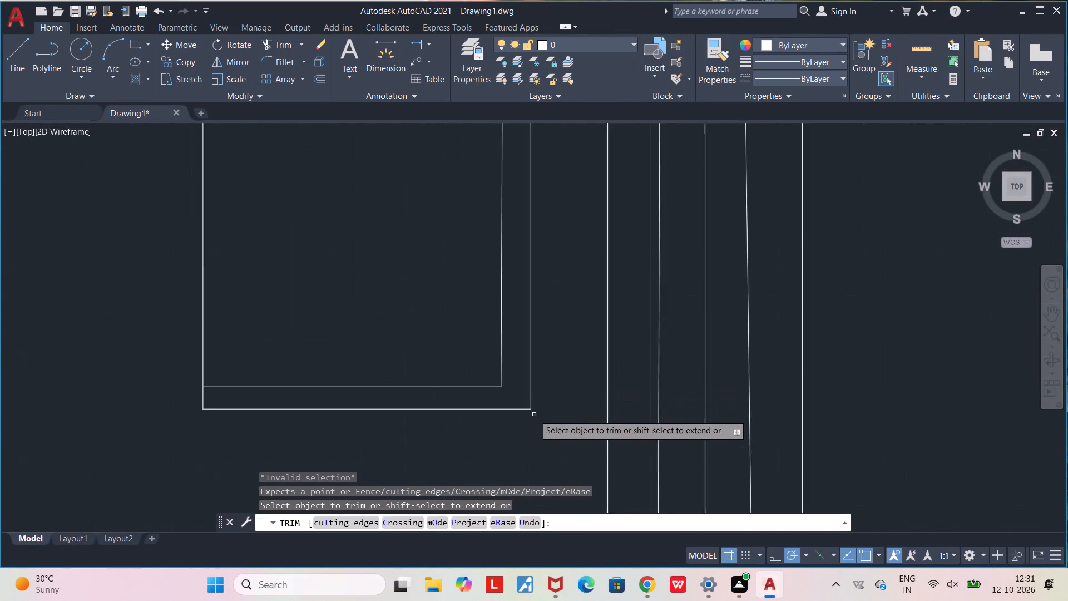
pyautogui.scroll(3, 519, 406)
pyautogui.press('Escape')
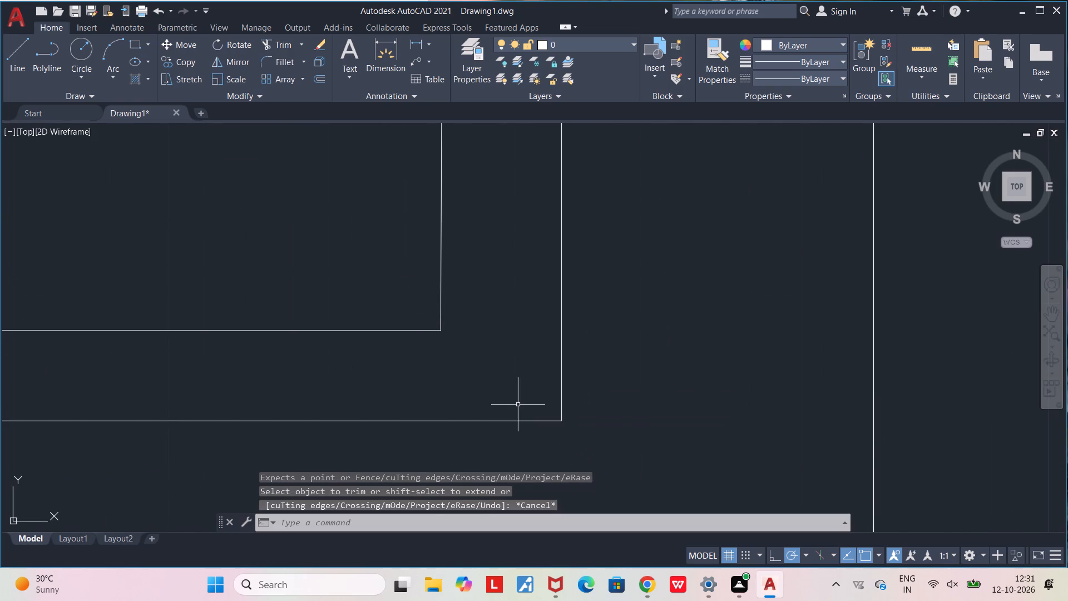
pyautogui.press('l')
pyautogui.press('Return')
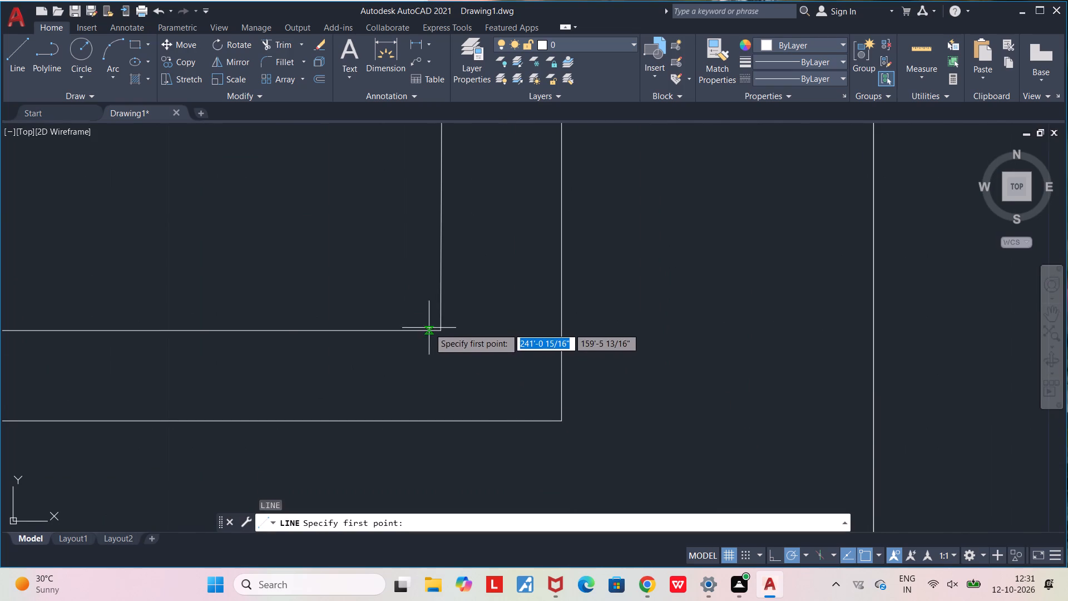
pyautogui.click(443, 333)
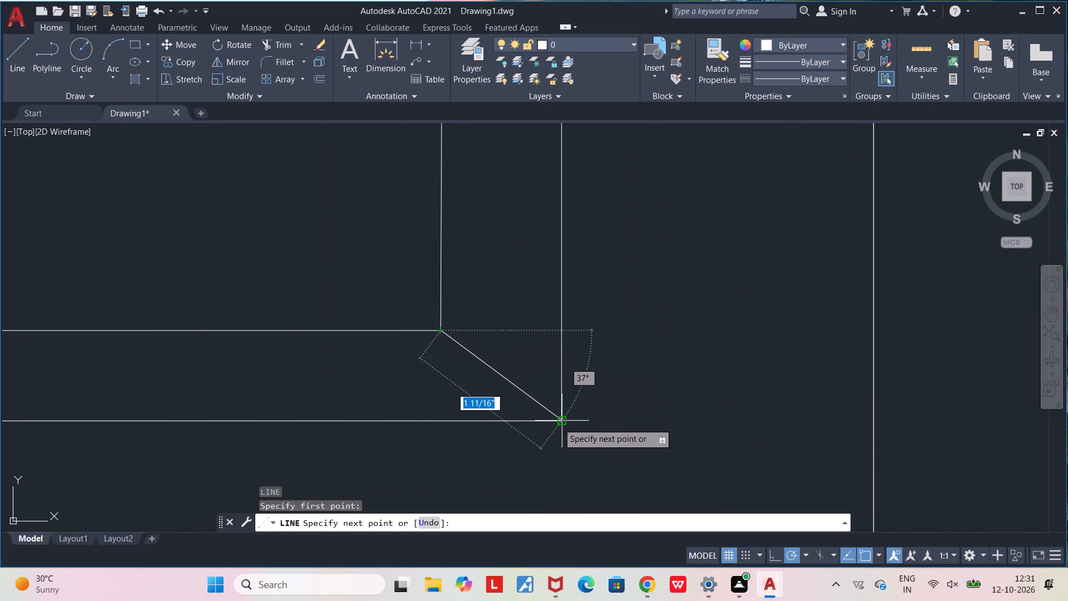
pyautogui.click(558, 423)
pyautogui.press('Escape')
# Draw a short diagonal line joining the inner and outer corners at the L-shaped outline's upper-right corner.
pyautogui.moveTo(542, 292); pyautogui.dragTo(556, 440, button='middle')
pyautogui.scroll(-3, 554, 478)
pyautogui.moveTo(537, 260); pyautogui.dragTo(525, 524, button='middle')
pyautogui.scroll(-2, 525, 524)
pyautogui.moveTo(531, 239); pyautogui.dragTo(522, 479, button='middle')
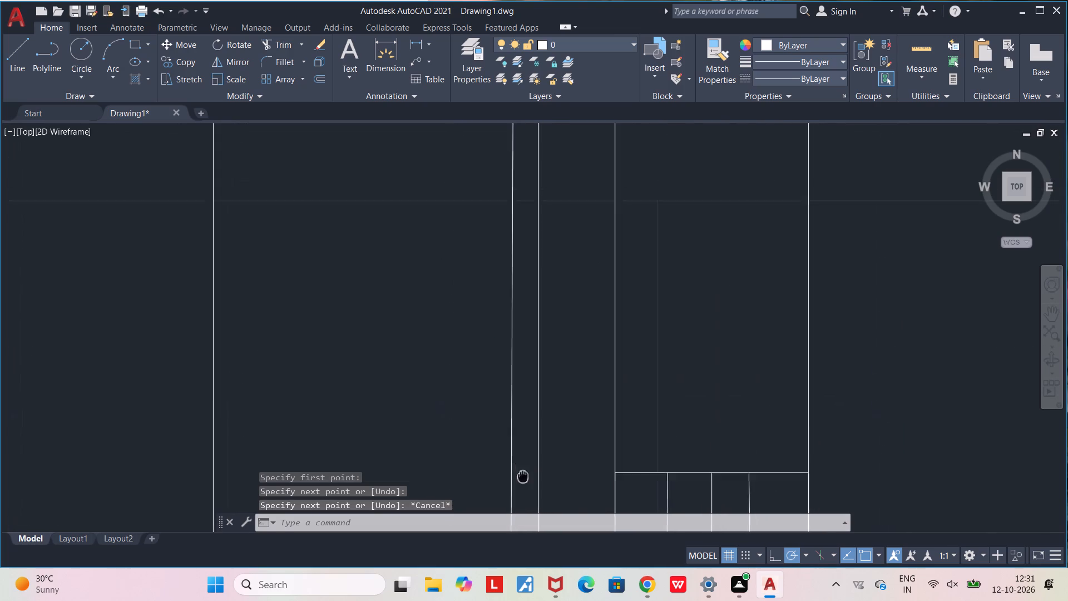
pyautogui.moveTo(522, 479); pyautogui.dragTo(521, 487, button='middle')
pyautogui.scroll(-5, 521, 486)
pyautogui.scroll(6, 520, 403)
pyautogui.moveTo(508, 416); pyautogui.dragTo(581, 275, button='middle')
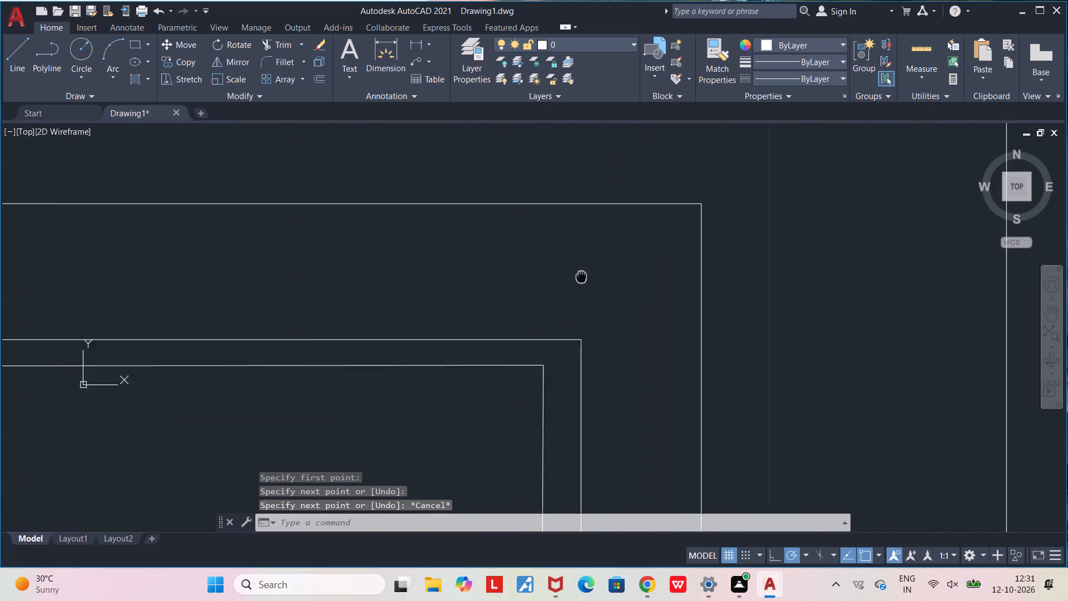
pyautogui.moveTo(581, 275); pyautogui.dragTo(621, 214, button='middle')
pyautogui.press('l')
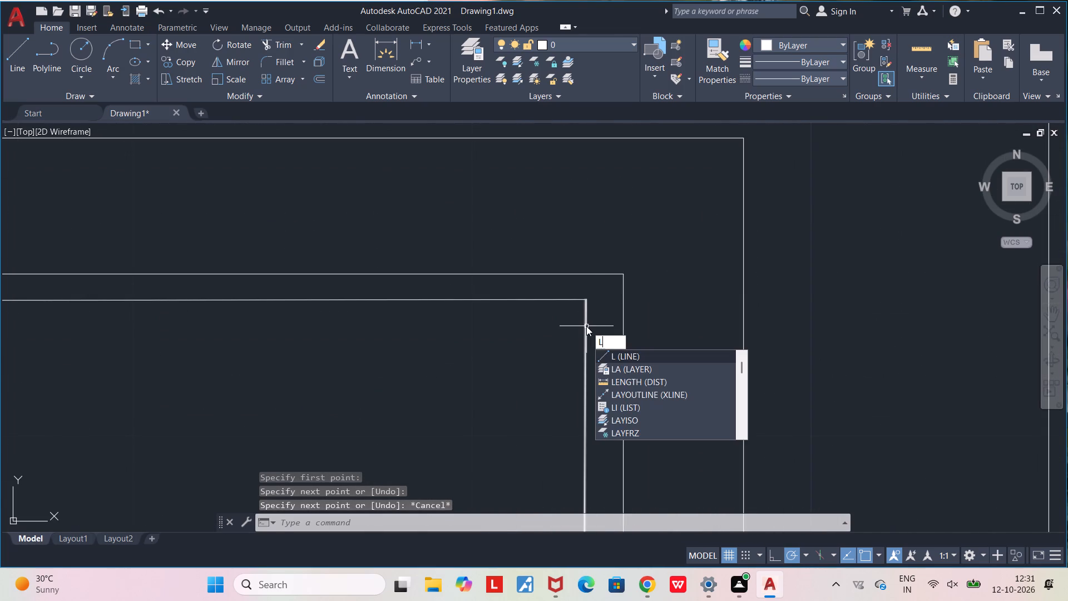
pyautogui.press('Return')
pyautogui.click(587, 300)
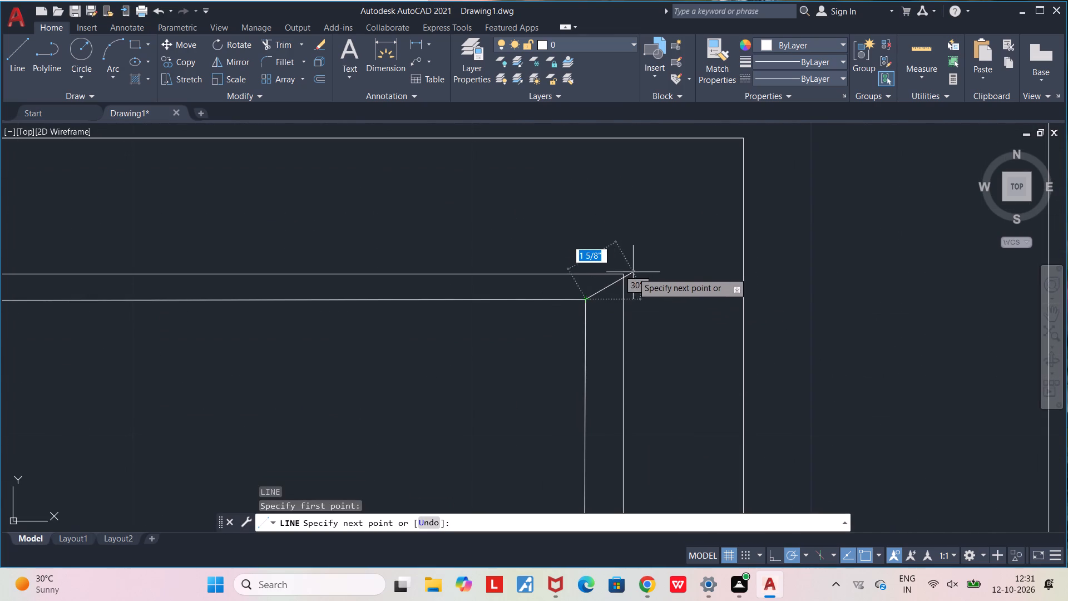
pyautogui.click(622, 276)
pyautogui.press('Escape')
# Draw a short diagonal line joining the outer and inner corners at the L-shaped outline's upper-left corner.
pyautogui.scroll(-3, 635, 307)
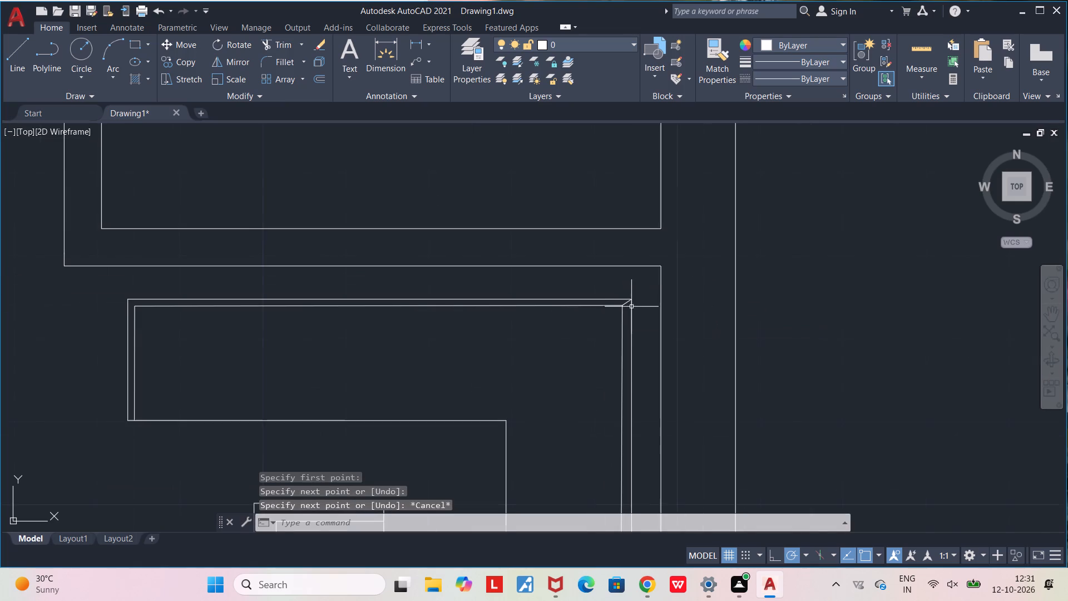
pyautogui.moveTo(538, 317); pyautogui.dragTo(777, 287, button='middle')
pyautogui.press('l')
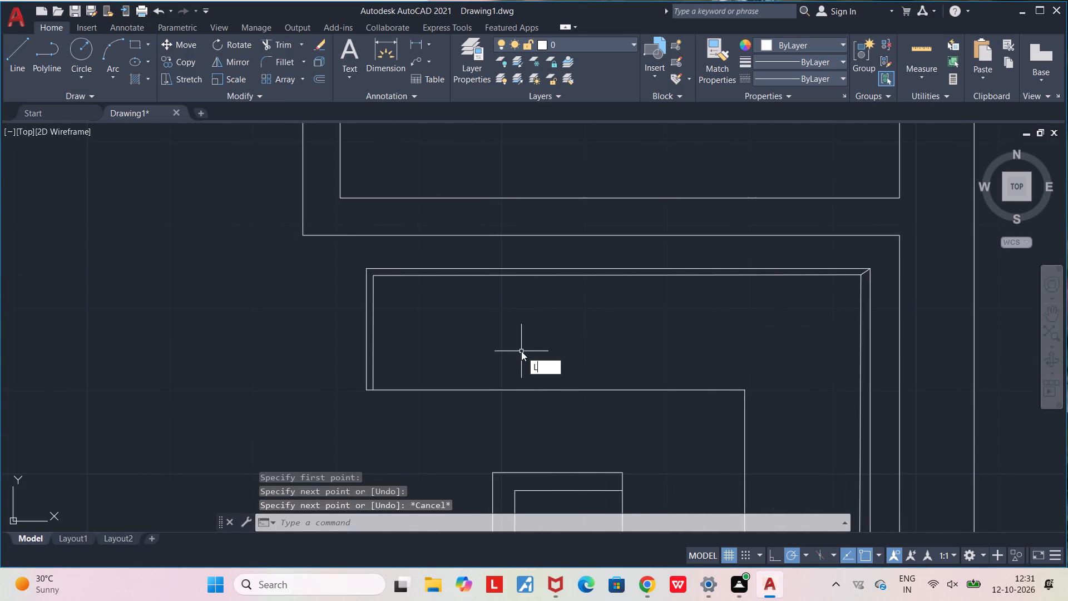
pyautogui.press('Return')
pyautogui.scroll(2, 389, 258)
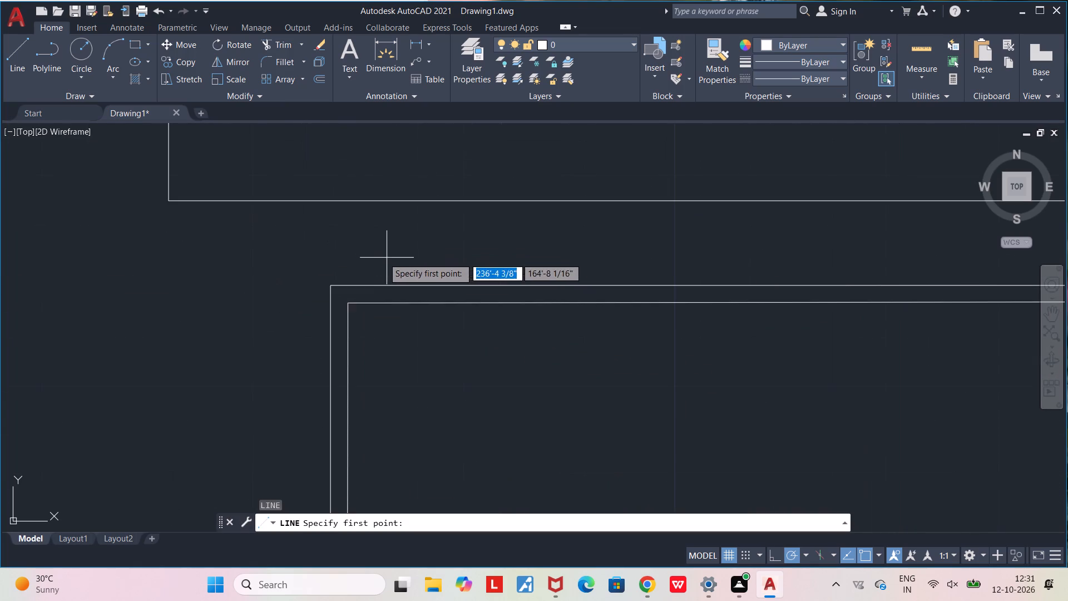
pyautogui.click(332, 286)
pyautogui.click(346, 306)
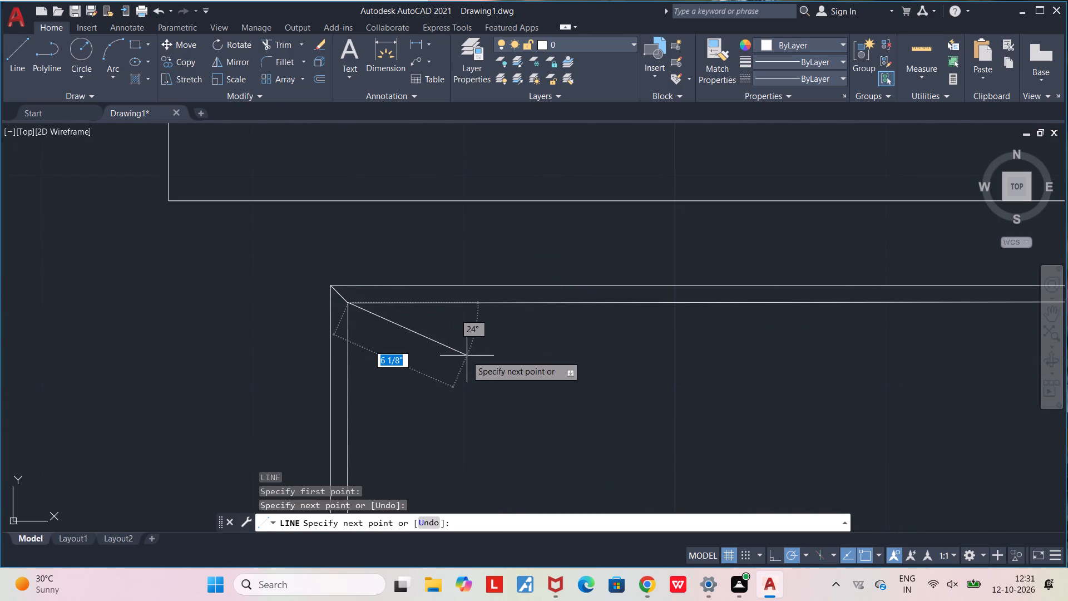
pyautogui.press('Escape')
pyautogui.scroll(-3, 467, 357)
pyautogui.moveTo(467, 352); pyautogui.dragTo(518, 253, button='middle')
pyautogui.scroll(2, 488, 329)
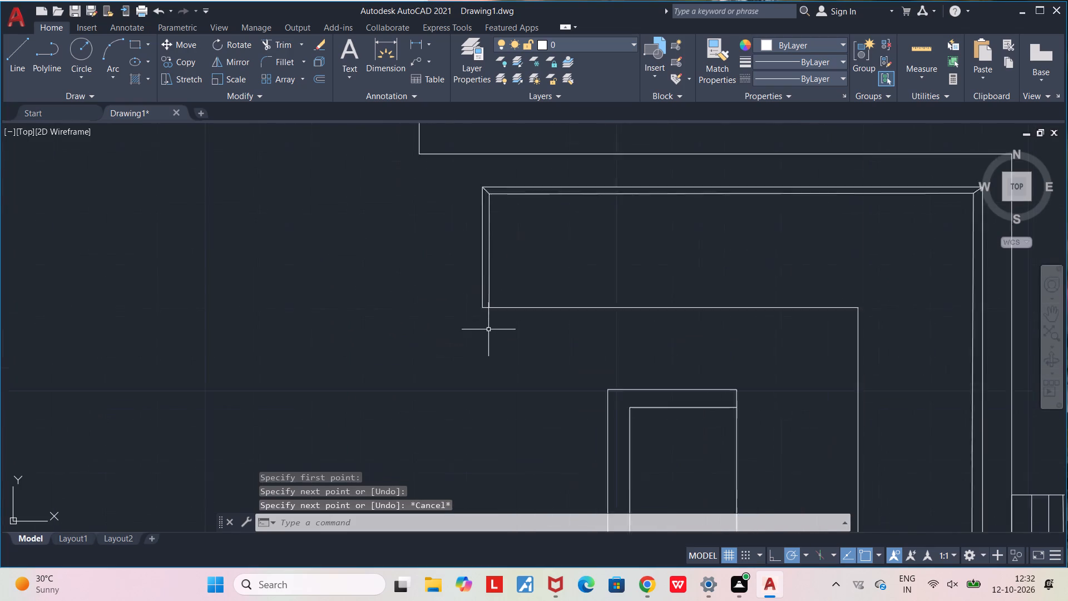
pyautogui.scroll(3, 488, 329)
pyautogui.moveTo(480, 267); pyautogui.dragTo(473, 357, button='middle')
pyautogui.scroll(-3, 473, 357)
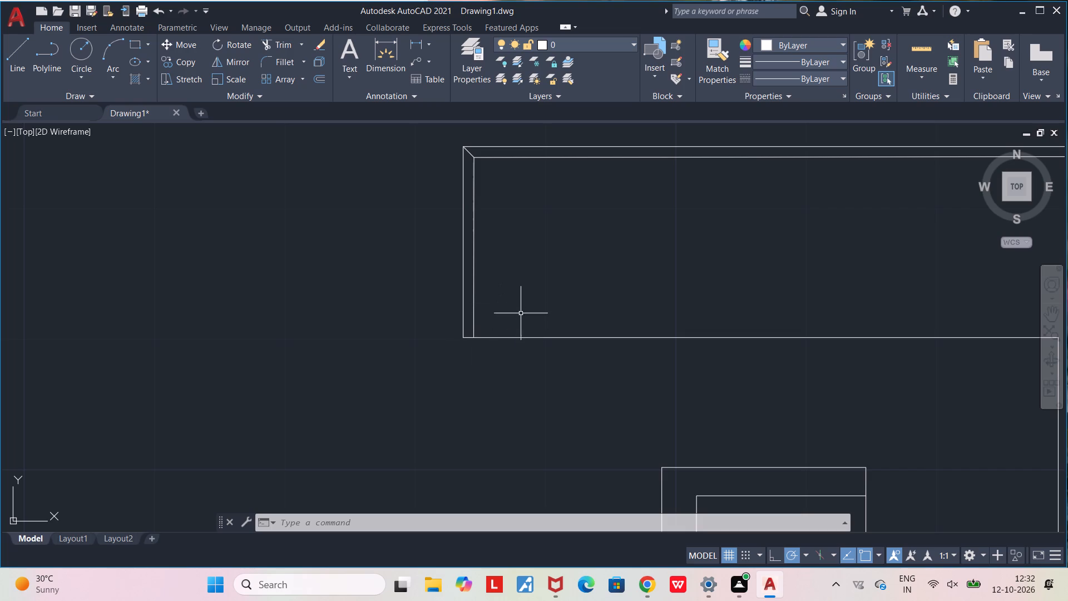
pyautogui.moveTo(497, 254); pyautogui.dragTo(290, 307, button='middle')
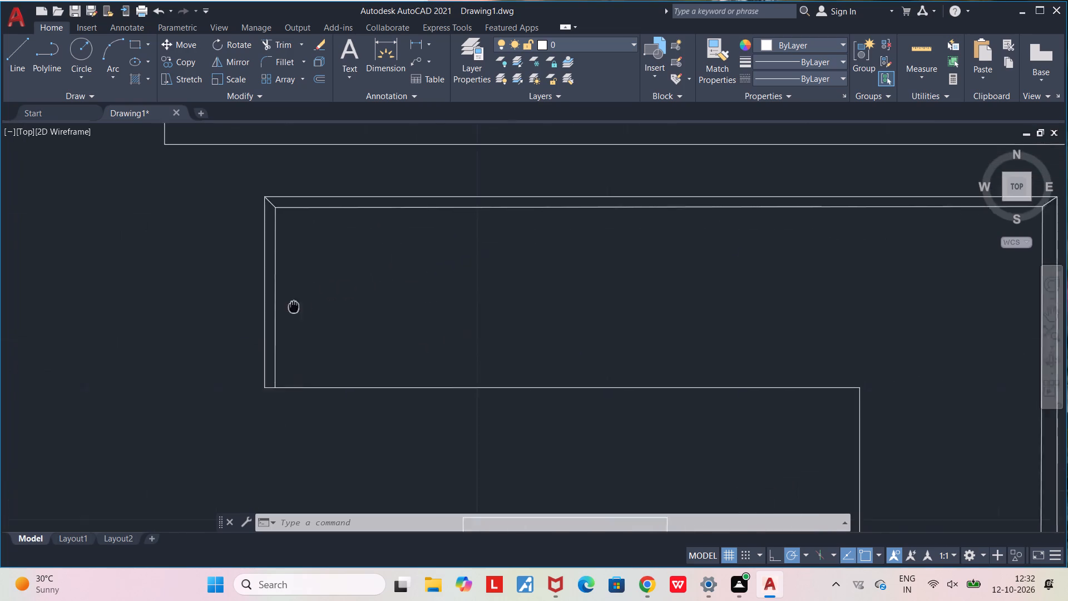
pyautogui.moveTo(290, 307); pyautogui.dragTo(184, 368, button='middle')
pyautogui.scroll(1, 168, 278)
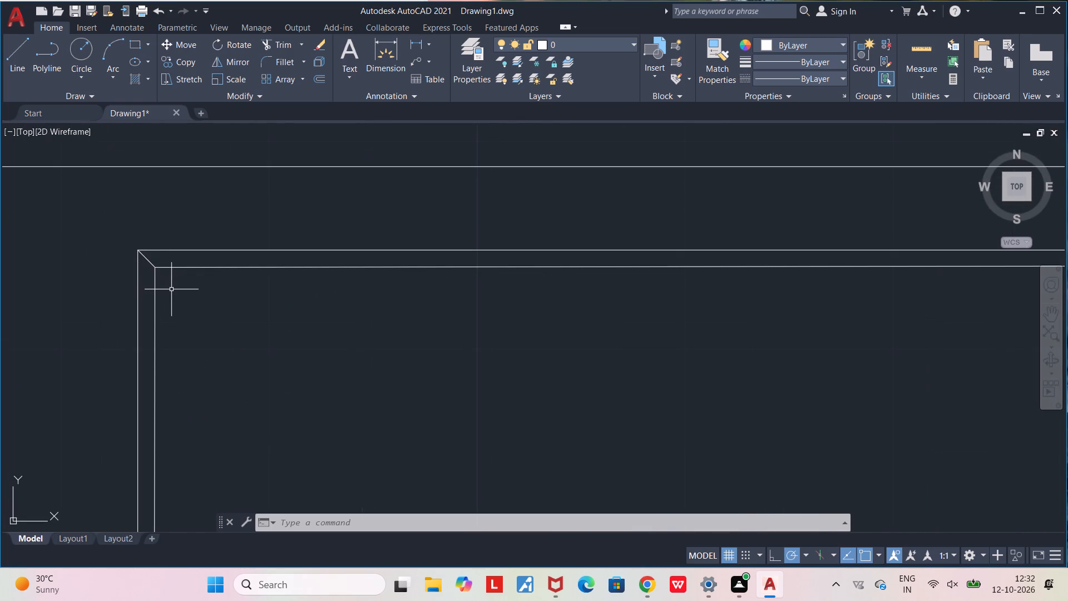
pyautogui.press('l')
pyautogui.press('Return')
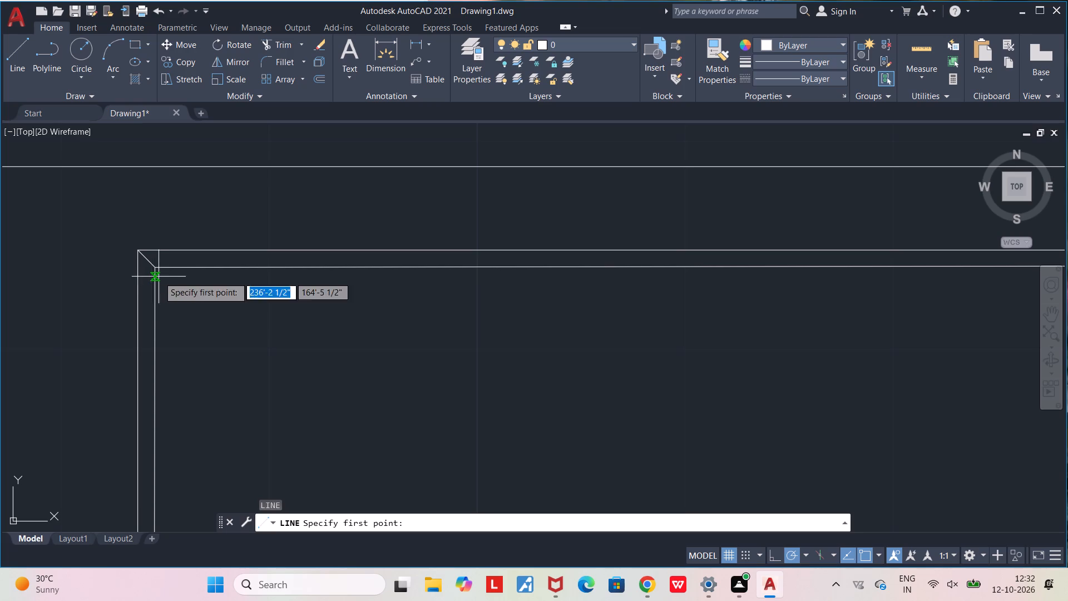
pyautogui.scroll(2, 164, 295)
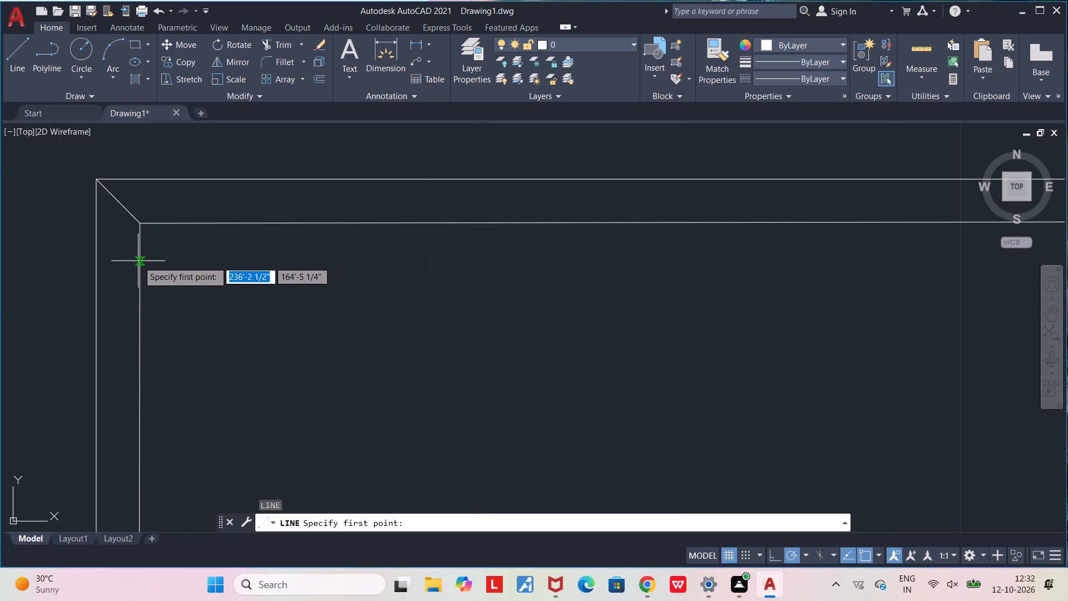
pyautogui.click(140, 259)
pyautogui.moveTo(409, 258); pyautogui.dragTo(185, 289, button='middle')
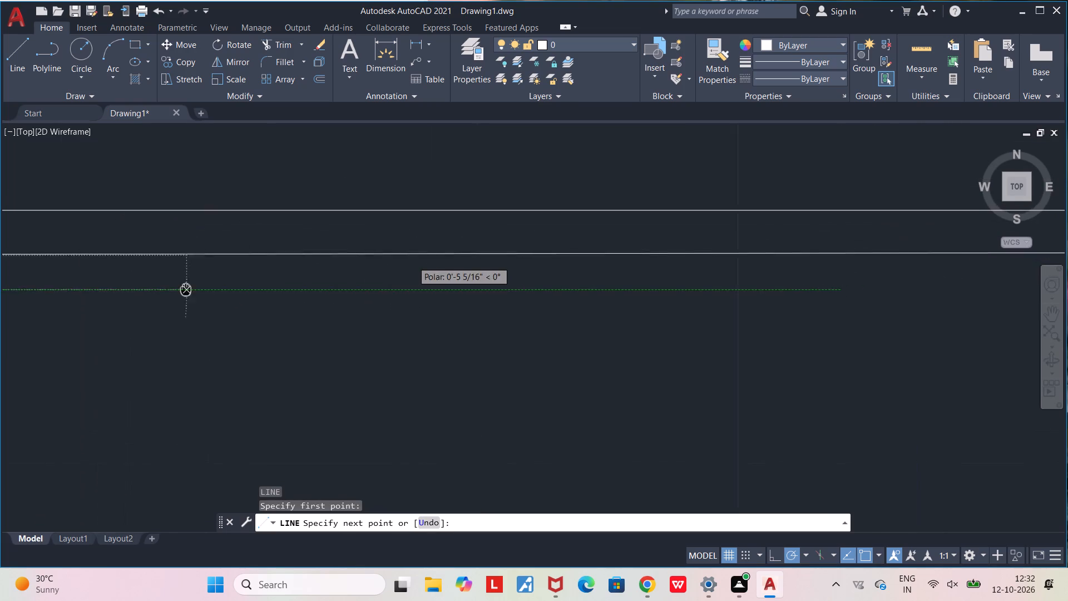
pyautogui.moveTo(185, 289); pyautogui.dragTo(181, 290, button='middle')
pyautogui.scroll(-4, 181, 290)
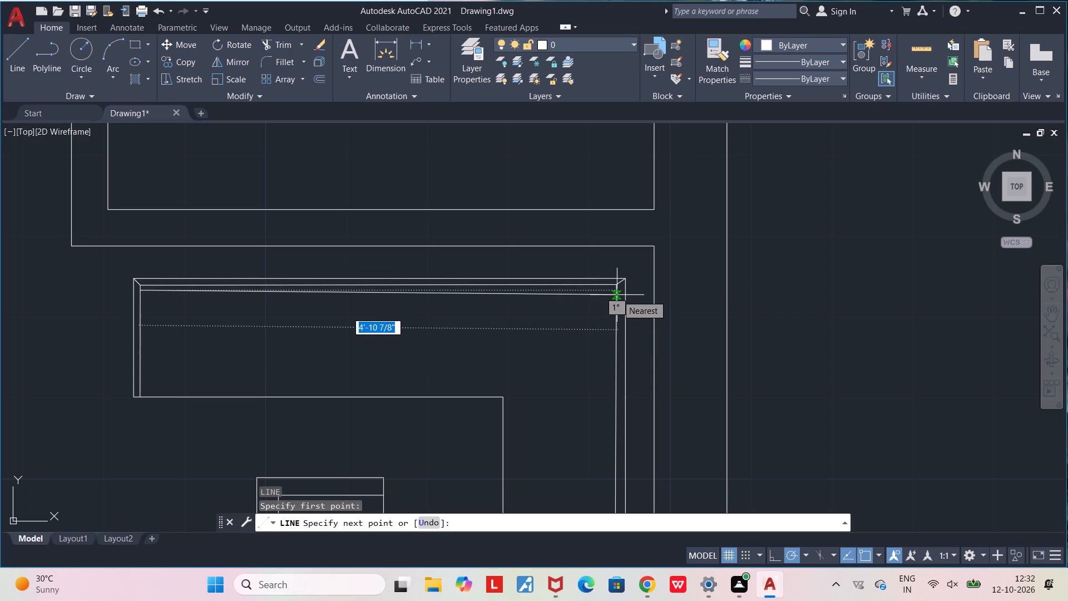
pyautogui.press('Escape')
# Draw a horizontal line just below the L-shape's inner top border, from its left inner border to just short of the right one.
pyautogui.scroll(2, 142, 306)
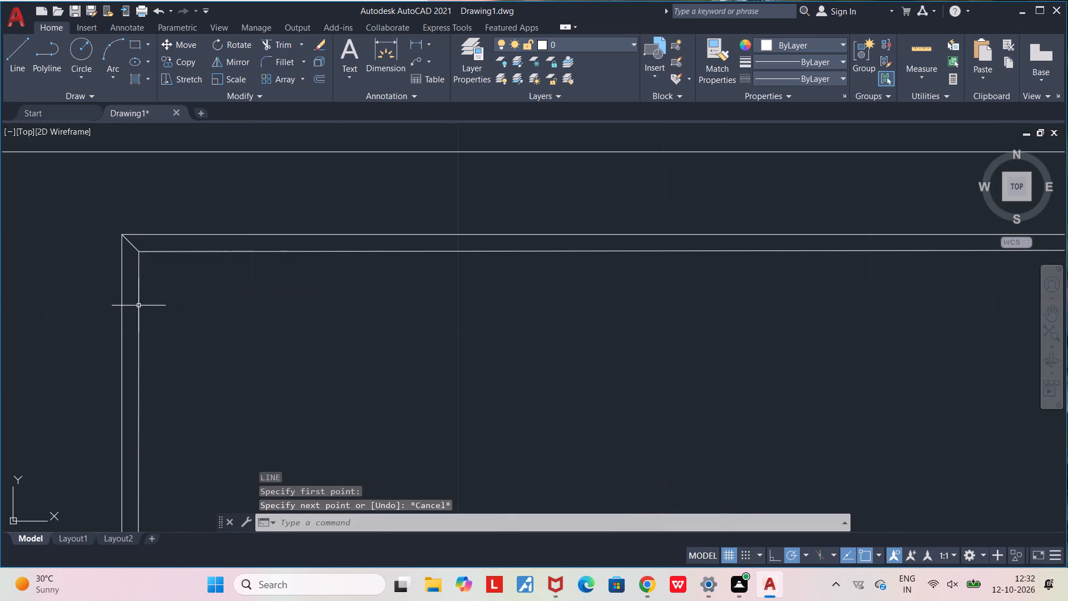
pyautogui.press('l')
pyautogui.press('Return')
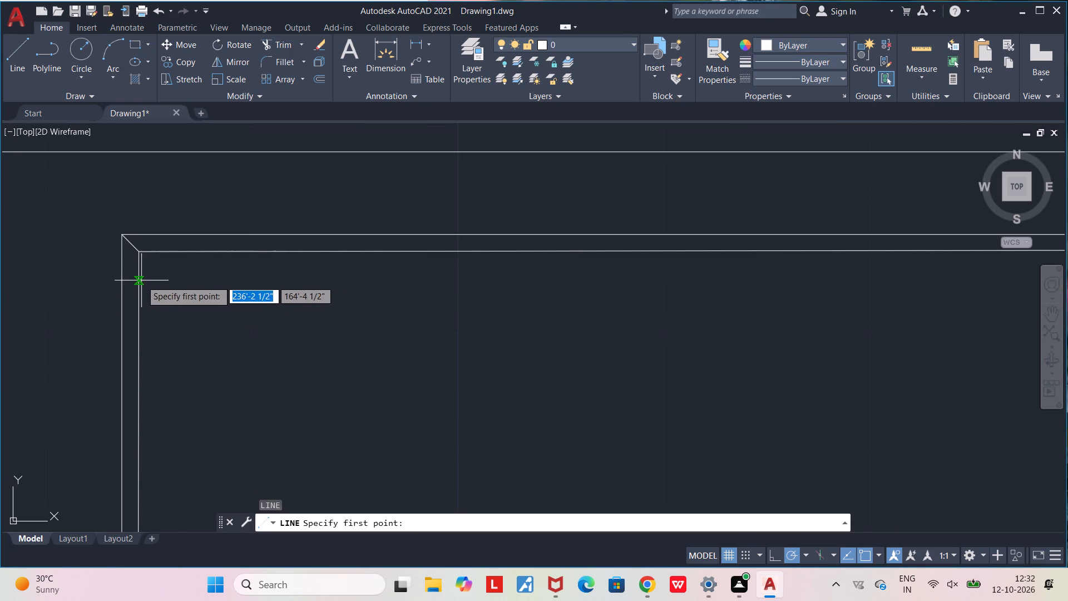
pyautogui.click(140, 277)
pyautogui.moveTo(375, 289); pyautogui.dragTo(86, 300, button='middle')
pyautogui.scroll(-3, 85, 300)
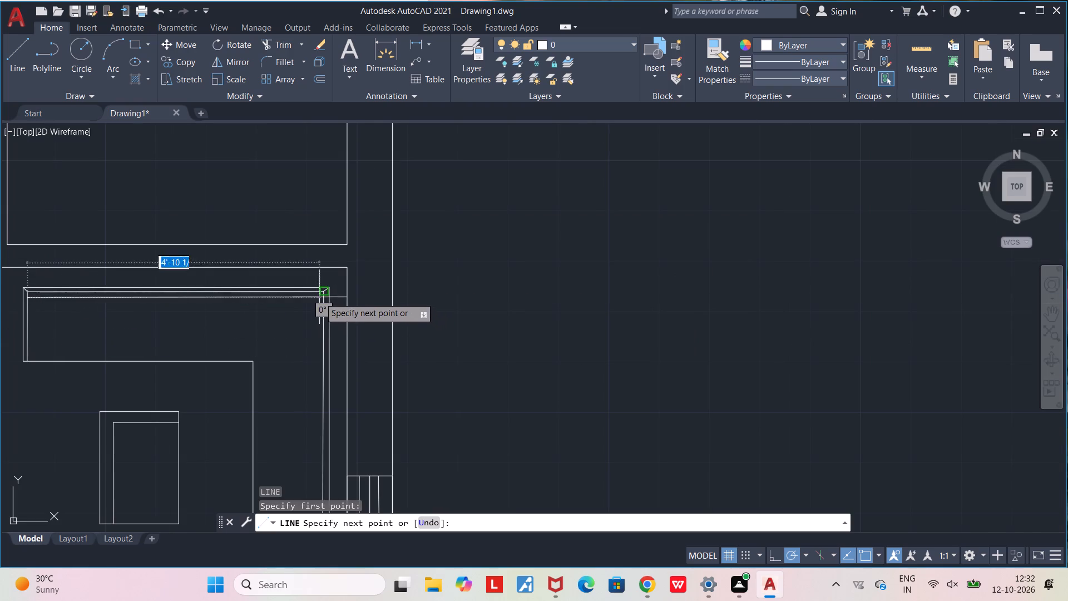
pyautogui.scroll(5, 319, 297)
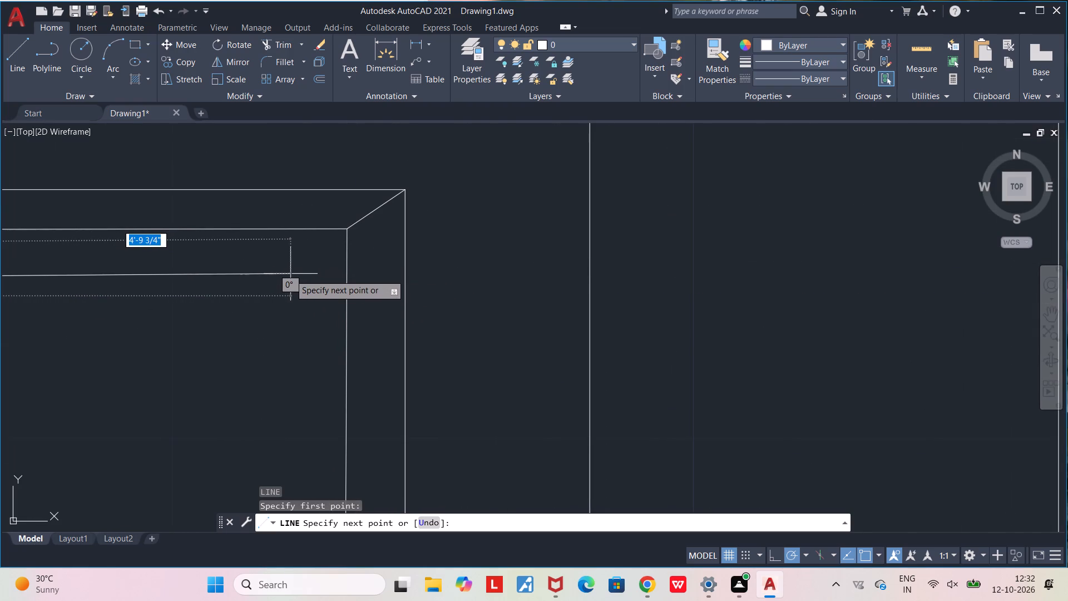
pyautogui.moveTo(280, 268); pyautogui.dragTo(490, 268, button='middle')
pyautogui.scroll(-5, 490, 268)
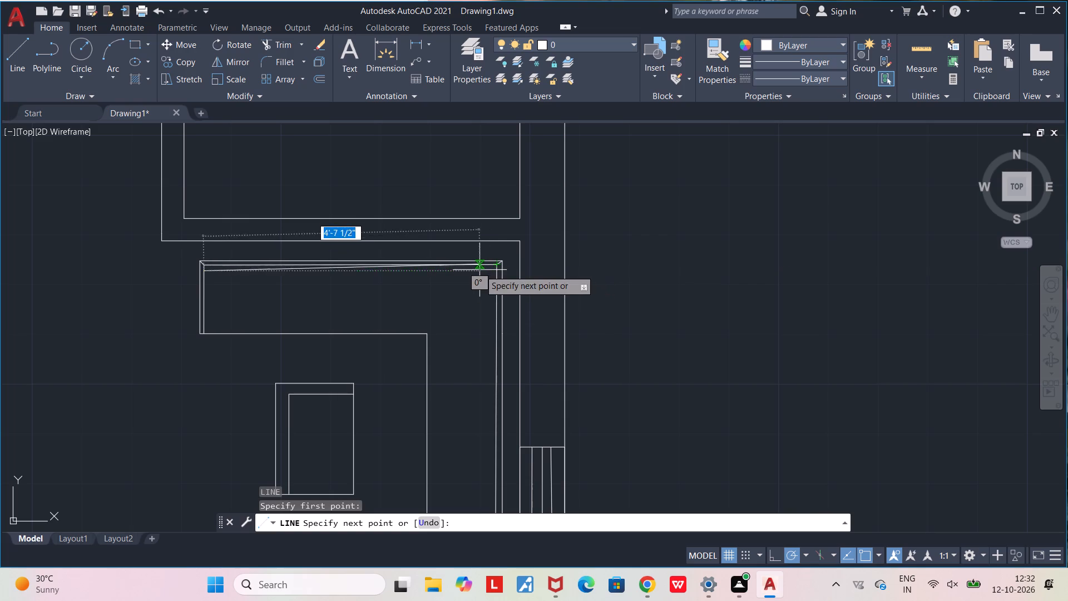
pyautogui.click(491, 272)
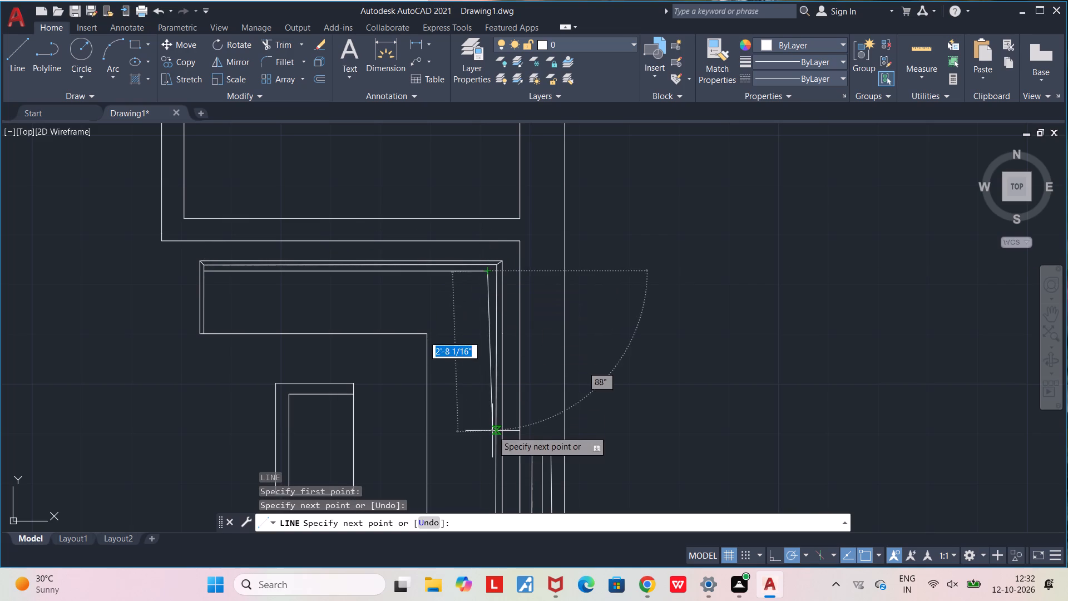
# Continue the line vertically down about 4'-11", parallel to the L-shape's right inner border, ending on its bottom inner border.
pyautogui.moveTo(483, 418); pyautogui.dragTo(483, 265, button='middle')
pyautogui.scroll(-3, 483, 265)
pyautogui.scroll(6, 482, 306)
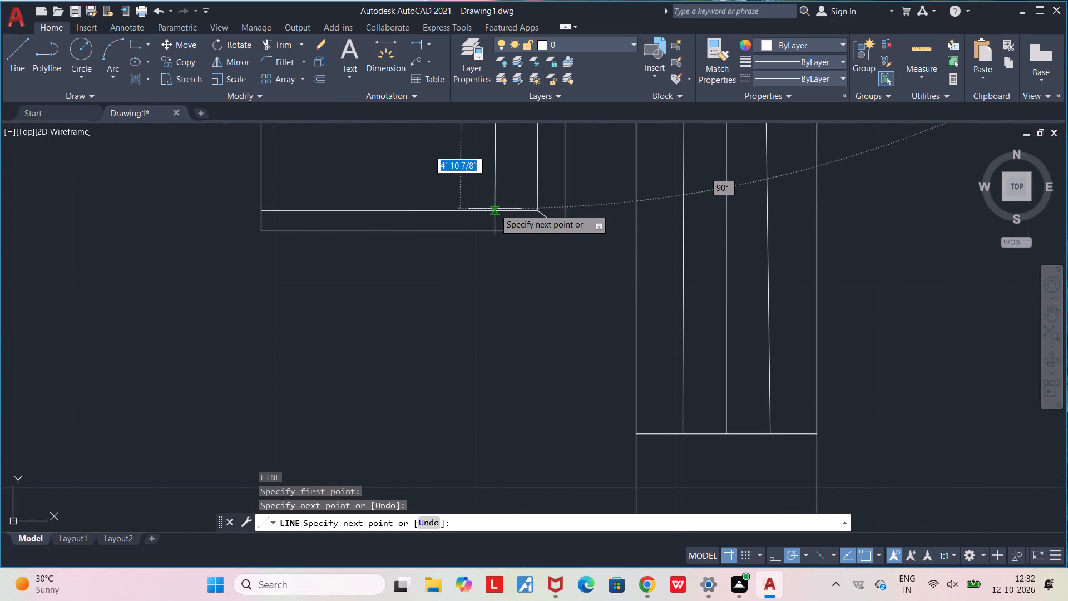
pyautogui.scroll(-3, 495, 209)
pyautogui.moveTo(495, 209); pyautogui.dragTo(484, 423, button='middle')
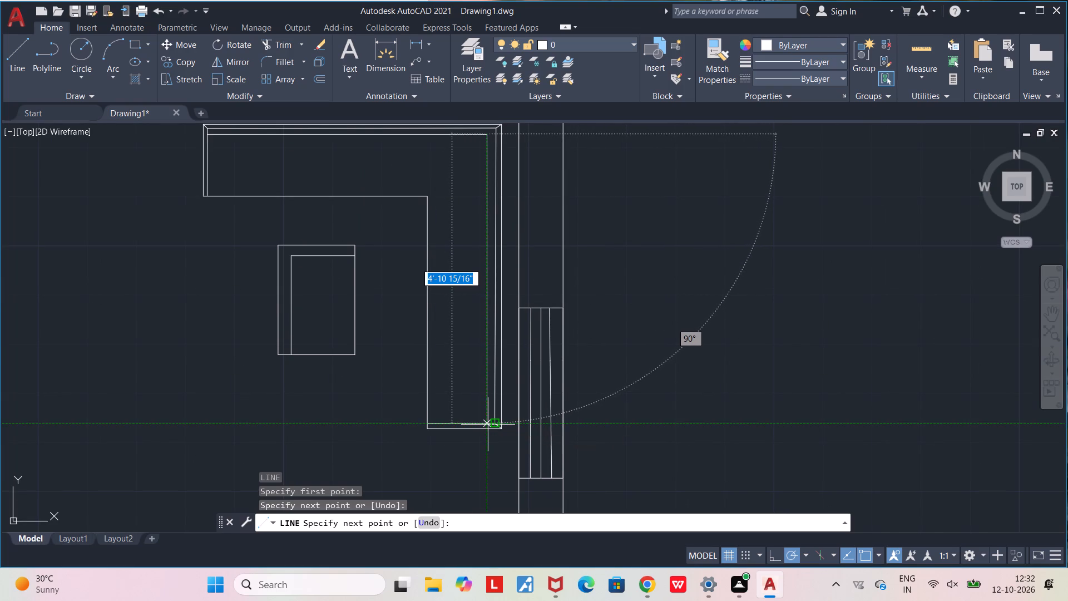
pyautogui.click(488, 425)
pyautogui.press('Escape')
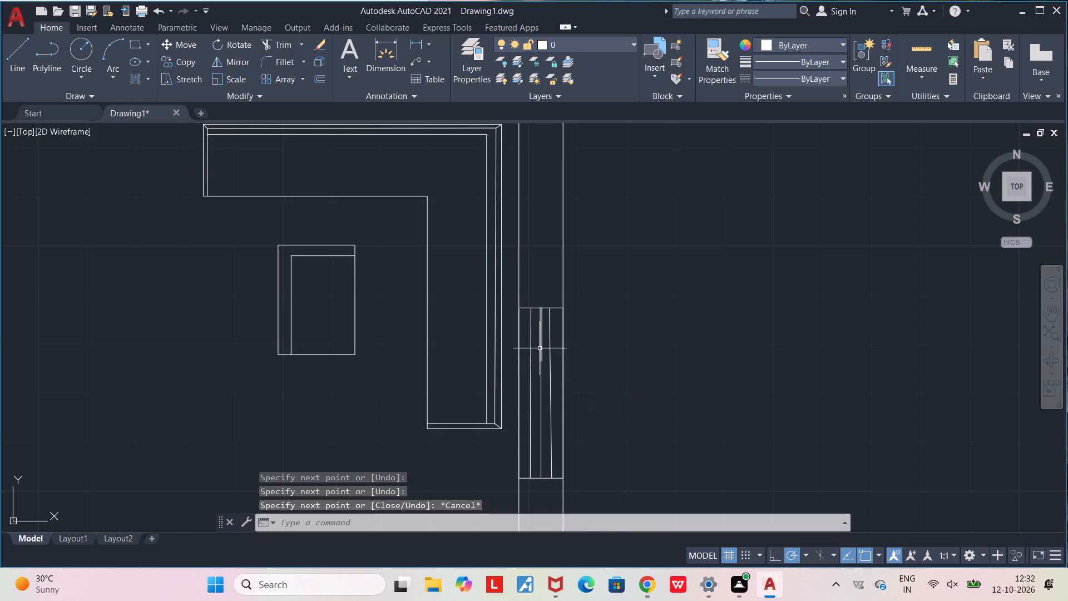
# Draw a vertical seat divider about 1'-1 11/16" long across the L-shape's top arm, about a quarter along from its left end.
pyautogui.scroll(2, 493, 333)
pyautogui.scroll(-3, 488, 333)
pyautogui.moveTo(453, 311); pyautogui.dragTo(535, 363, button='middle')
pyautogui.scroll(2, 453, 268)
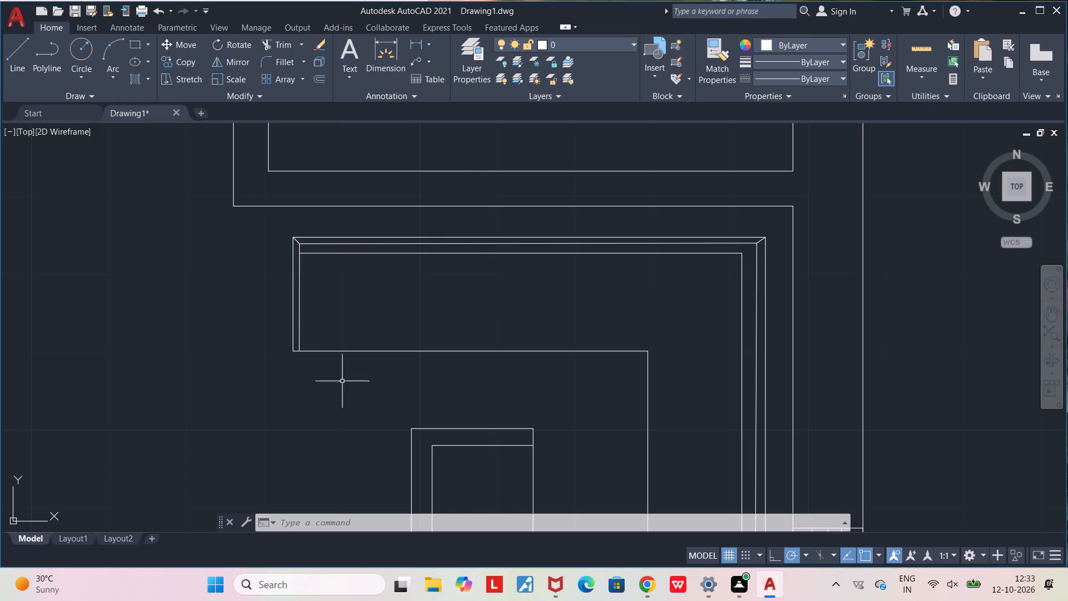
pyautogui.press('l')
pyautogui.press('Return')
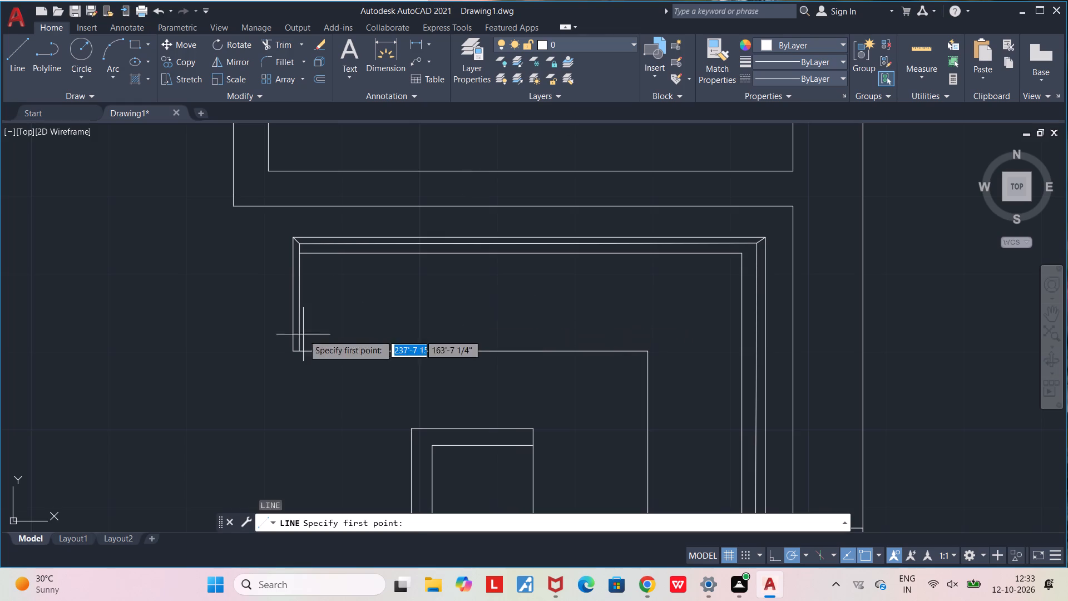
pyautogui.click(390, 351)
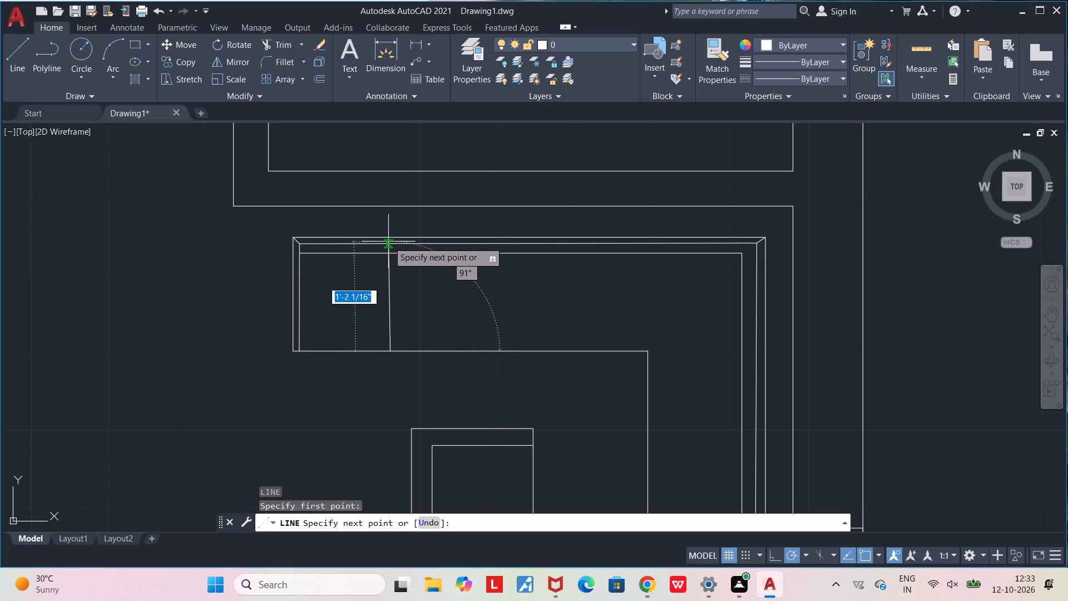
pyautogui.scroll(4, 396, 248)
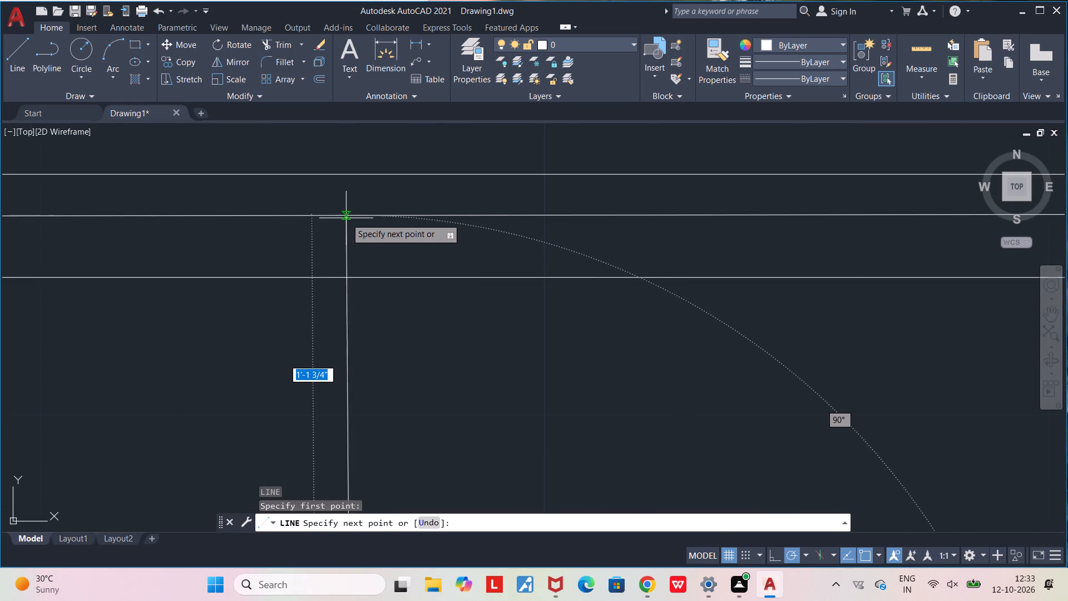
pyautogui.scroll(1, 344, 218)
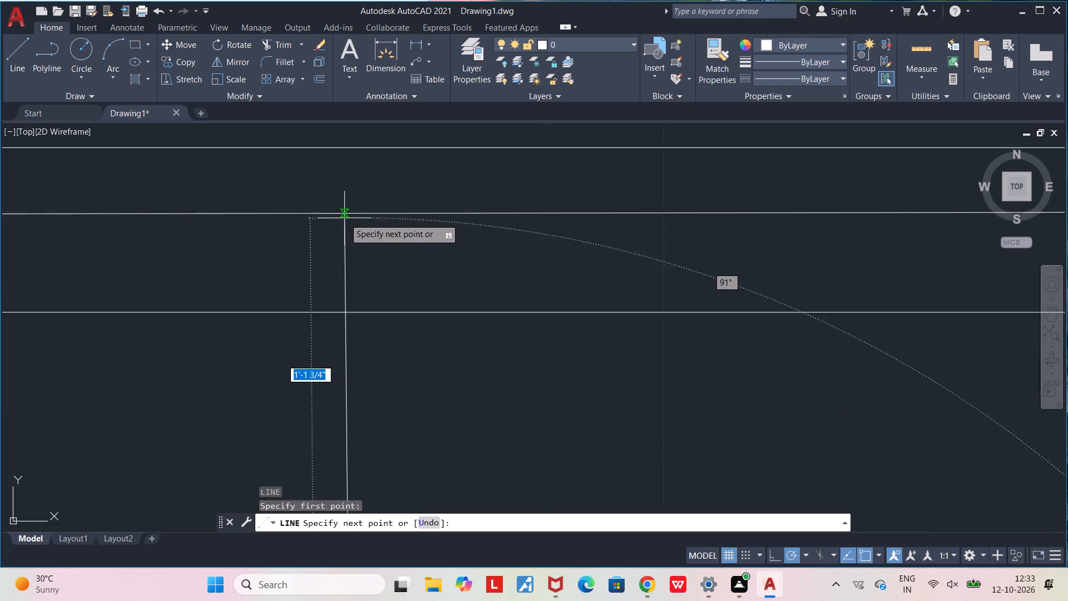
pyautogui.scroll(2, 344, 218)
pyautogui.scroll(-4, 343, 210)
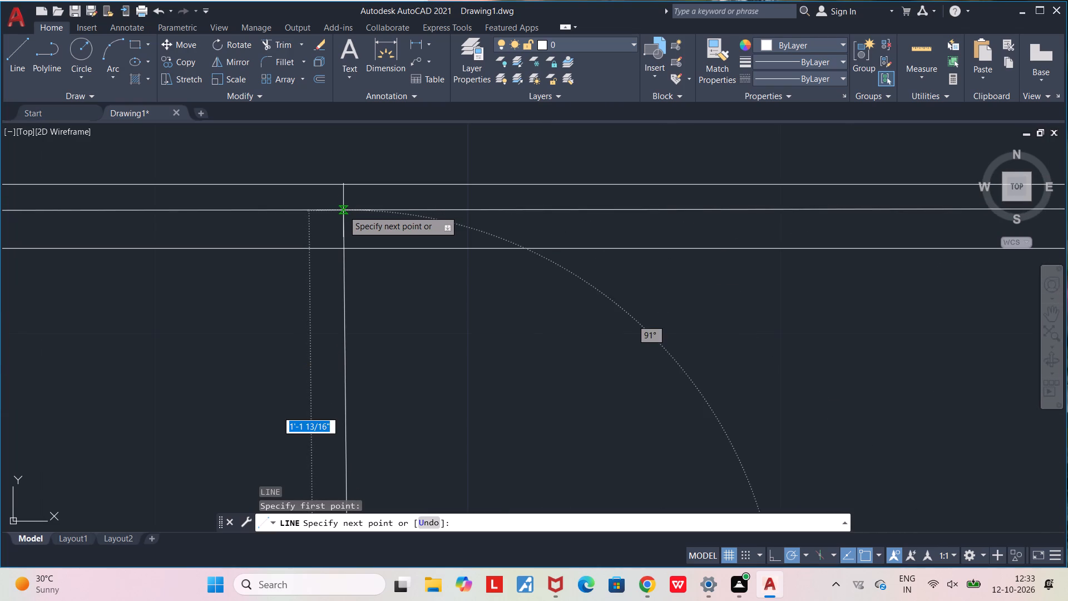
pyautogui.scroll(-2, 343, 215)
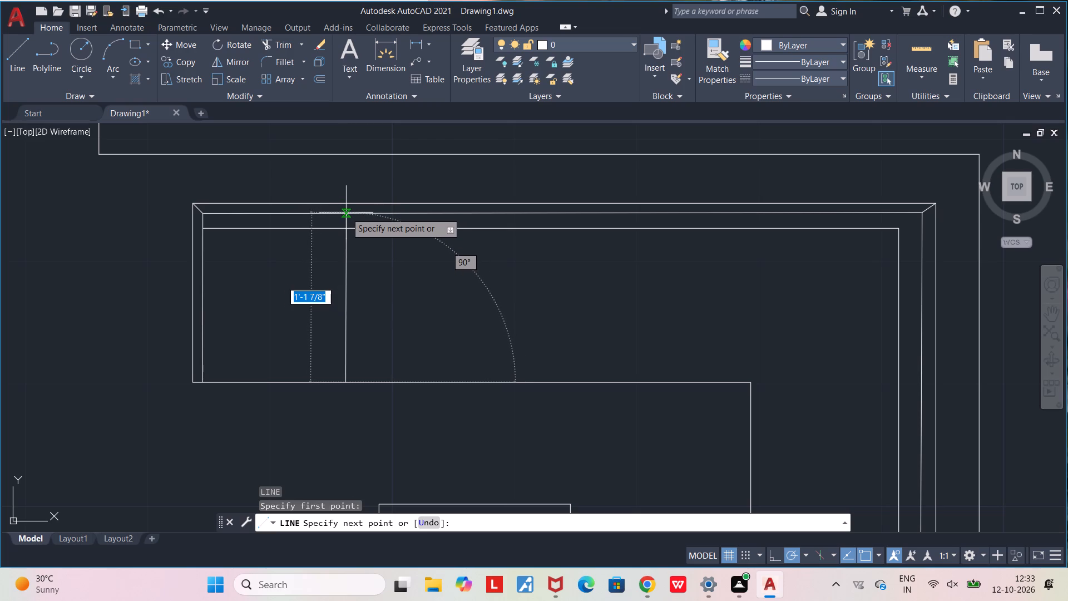
pyautogui.scroll(2, 348, 216)
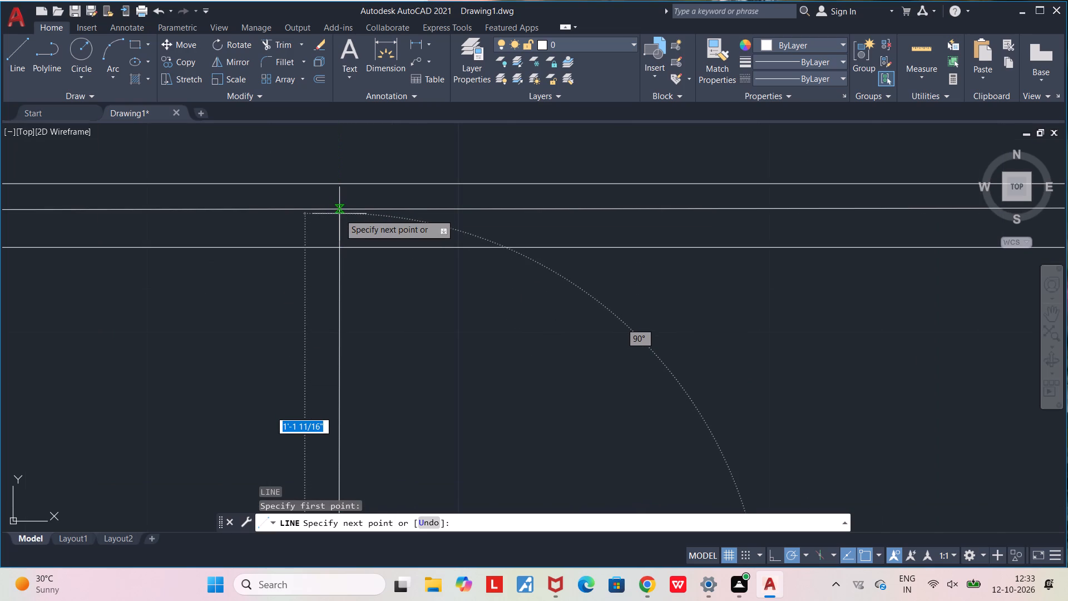
pyautogui.click(339, 209)
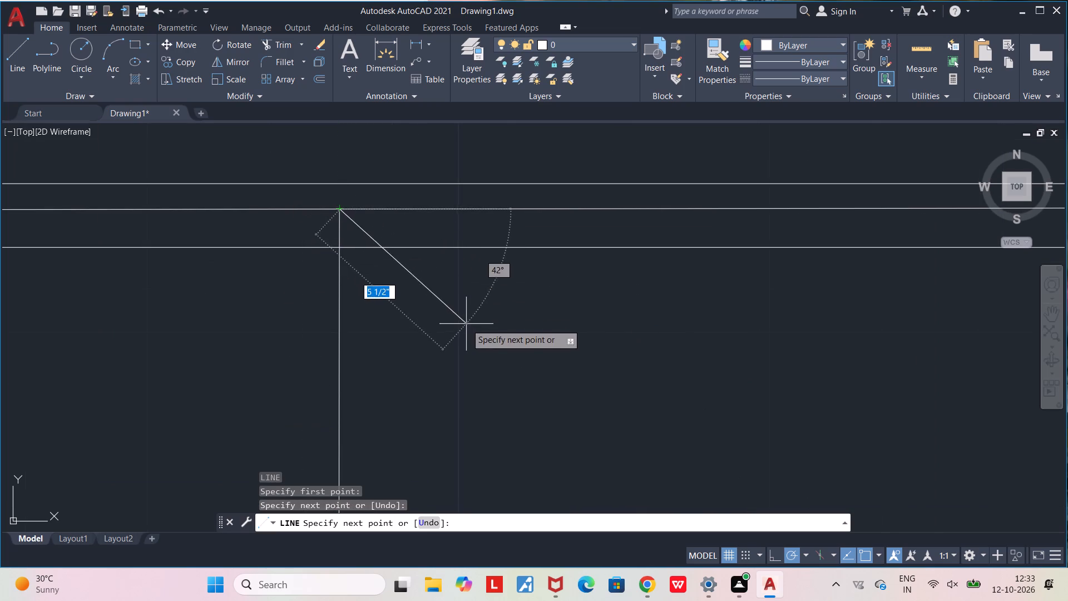
pyautogui.press('Escape')
# Draw a horizontal line about 1' long from the L-shape's inside corner to the second inner line in its right arm.
pyautogui.scroll(-3, 466, 324)
pyautogui.moveTo(488, 371); pyautogui.dragTo(409, 347, button='middle')
pyautogui.scroll(-2, 411, 347)
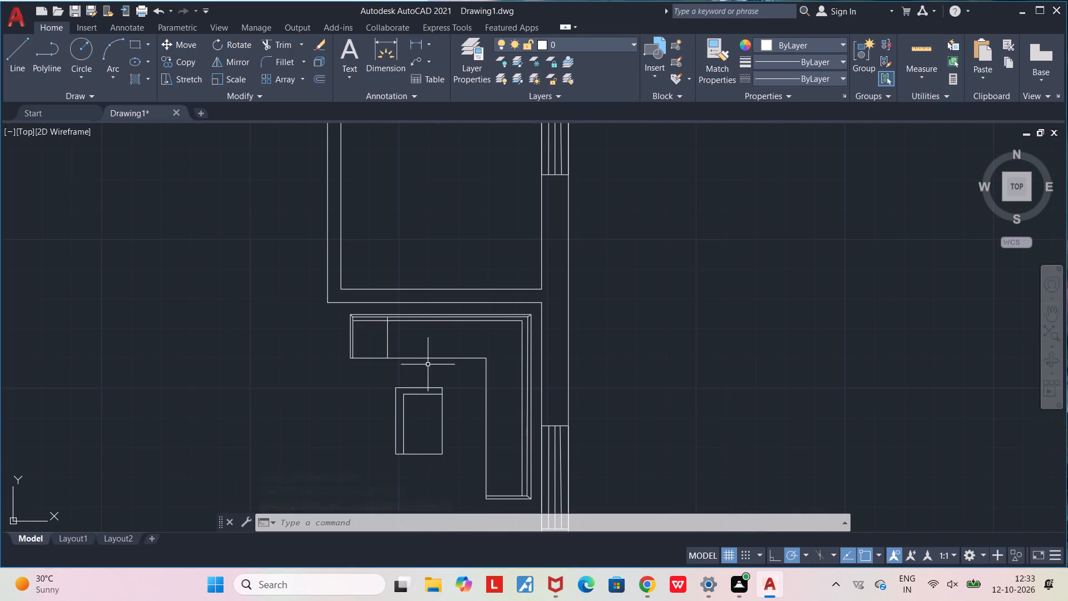
pyautogui.scroll(2, 487, 354)
pyautogui.moveTo(472, 347); pyautogui.dragTo(397, 348, button='middle')
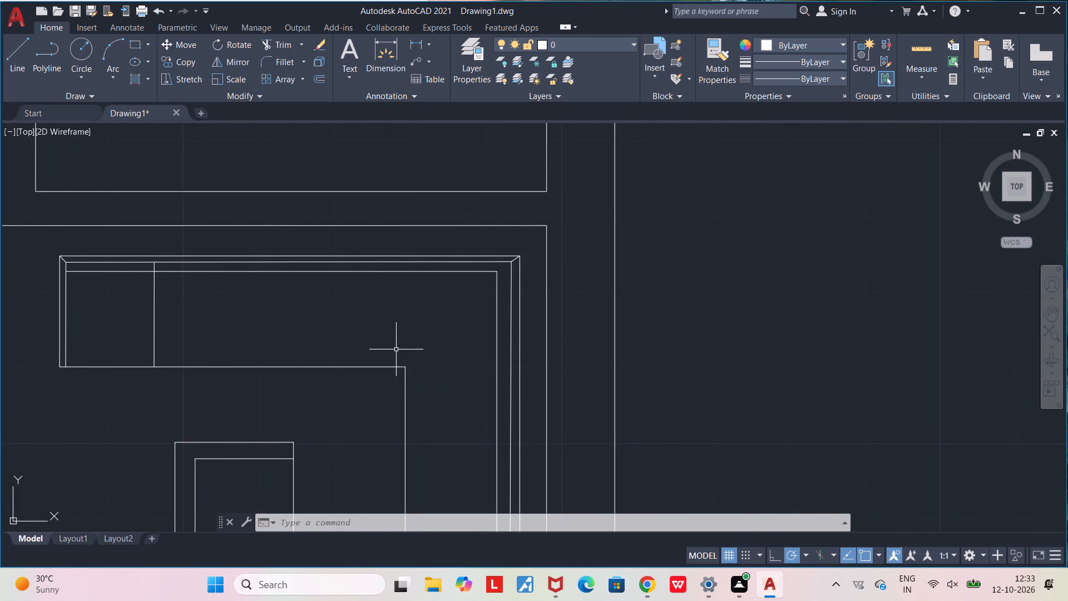
pyautogui.press('l')
pyautogui.press('Return')
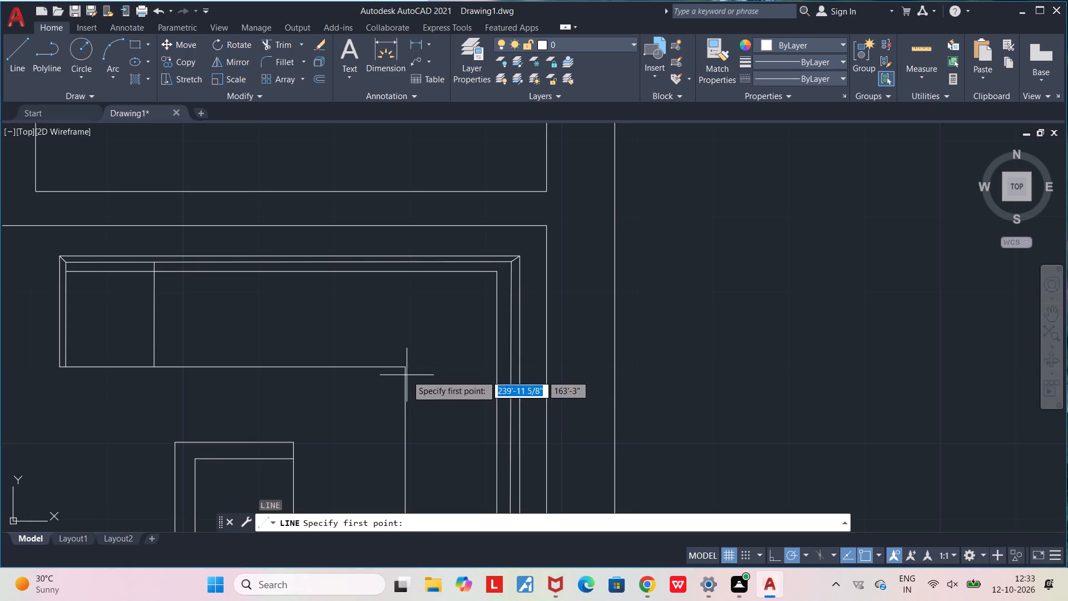
pyautogui.click(405, 367)
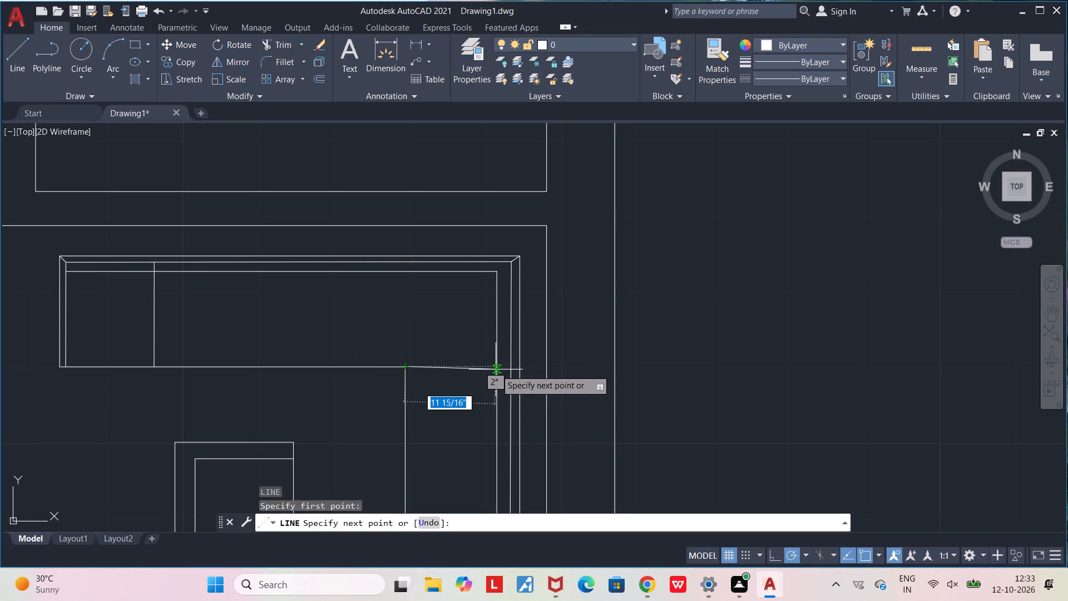
pyautogui.click(497, 367)
pyautogui.press('Escape')
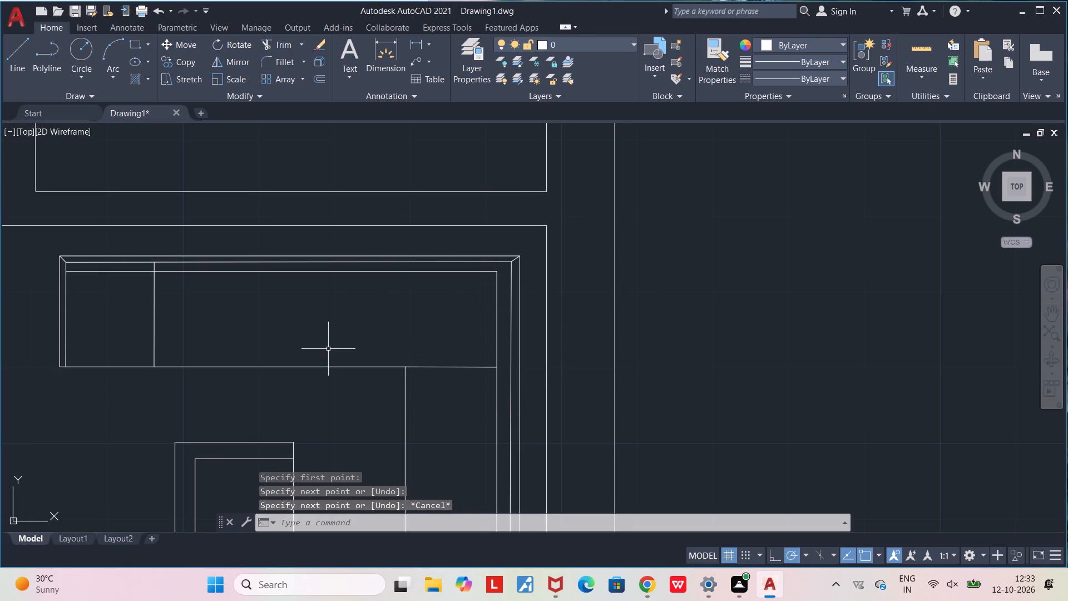
# Draw a vertical line about 1' long from the L-shape's inside corner up to the second inner line along the top.
pyautogui.press('l')
pyautogui.press('Return')
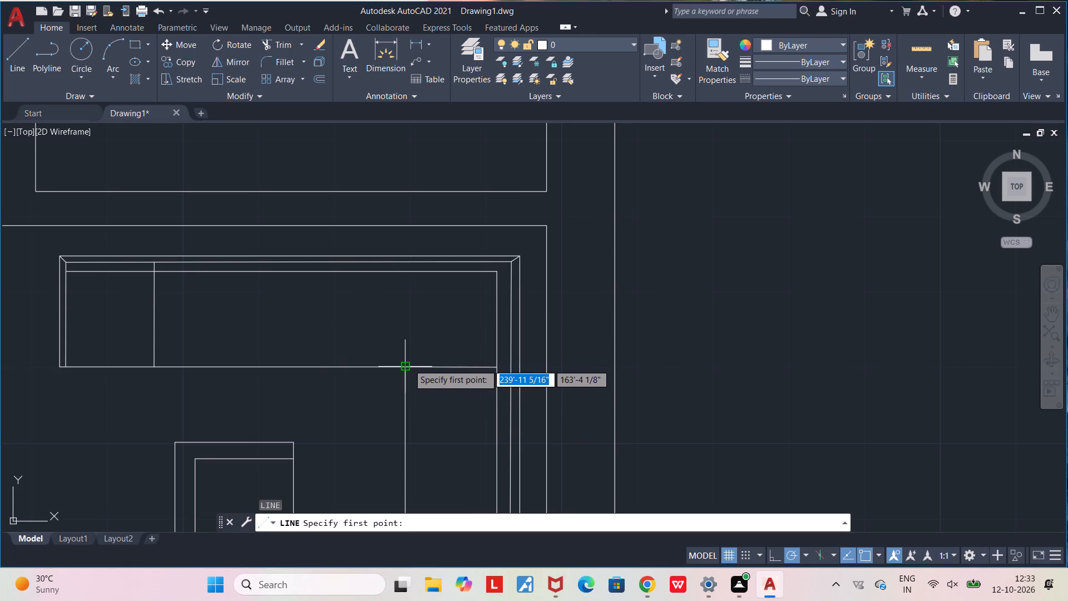
pyautogui.click(404, 366)
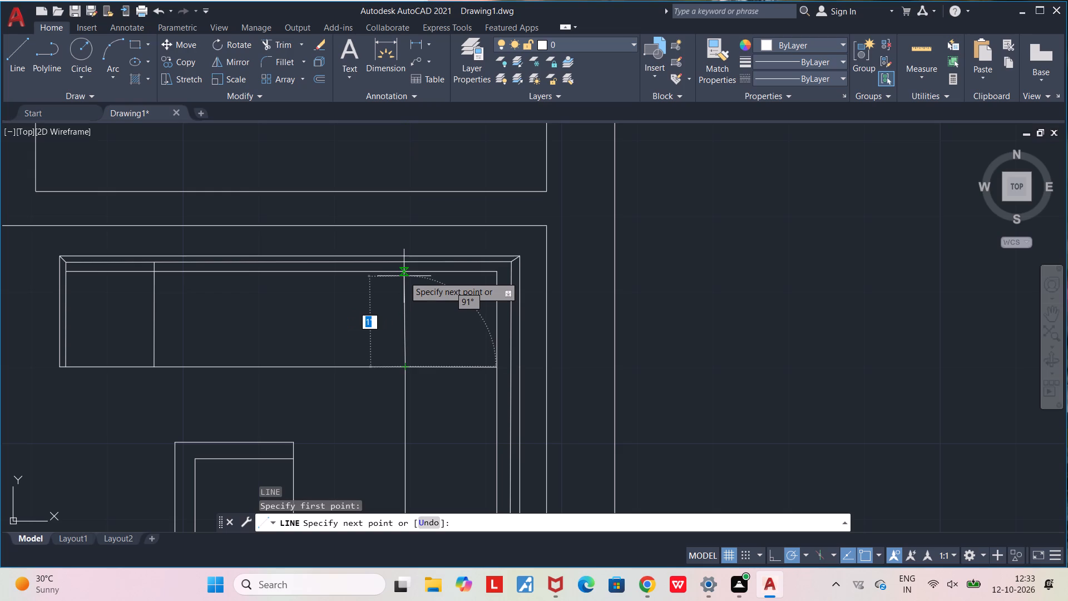
pyautogui.click(404, 276)
pyautogui.press('Escape')
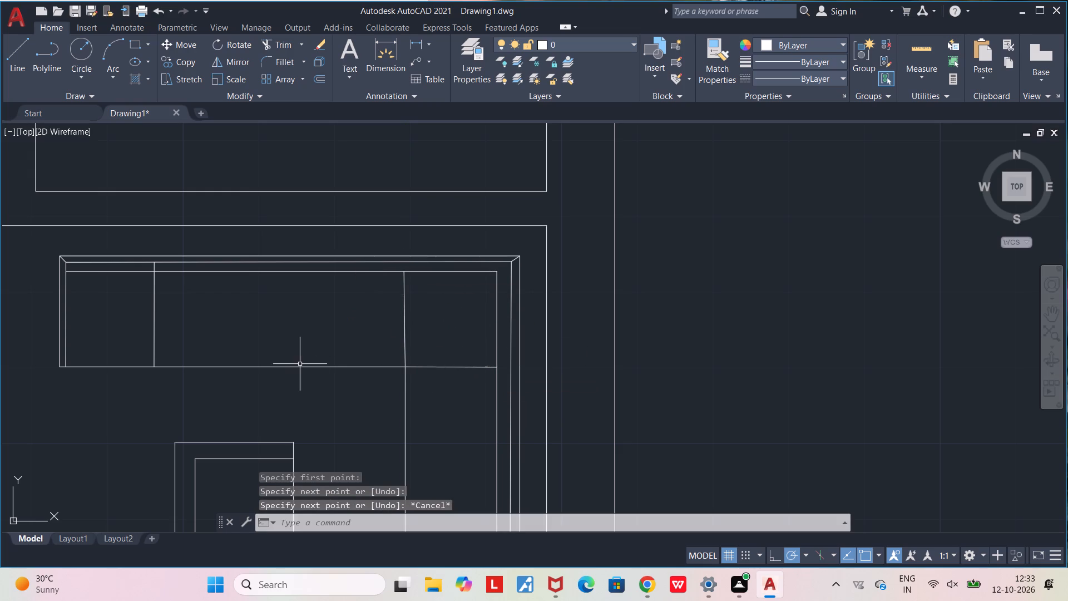
# Draw a vertical divider about 1'-1 5/8" long midway along the top arm, from its lower edge to the inner top border.
pyautogui.press('l')
pyautogui.press('Return')
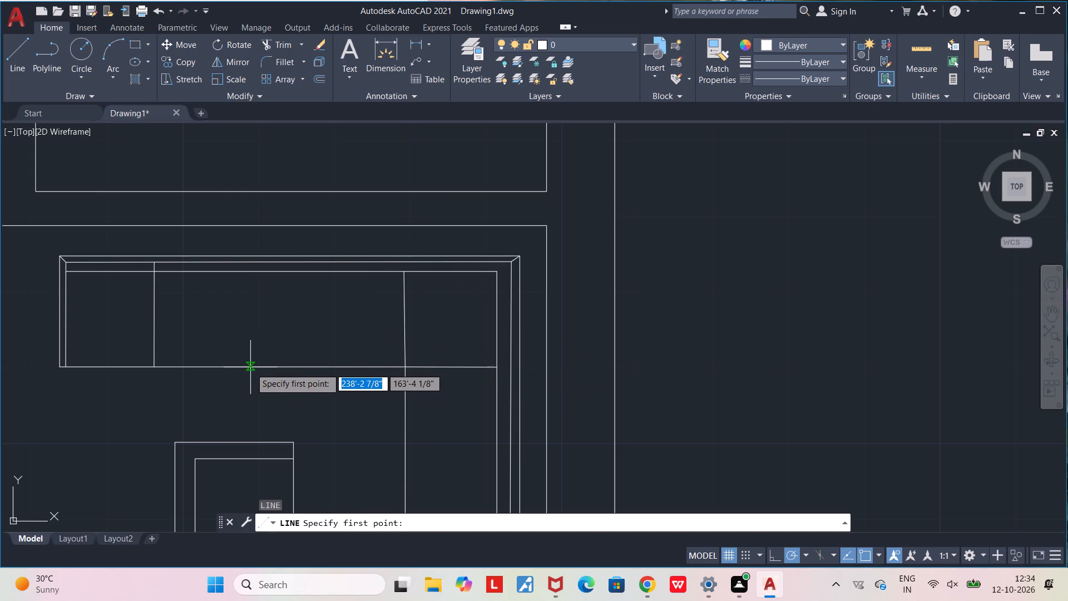
pyautogui.click(235, 366)
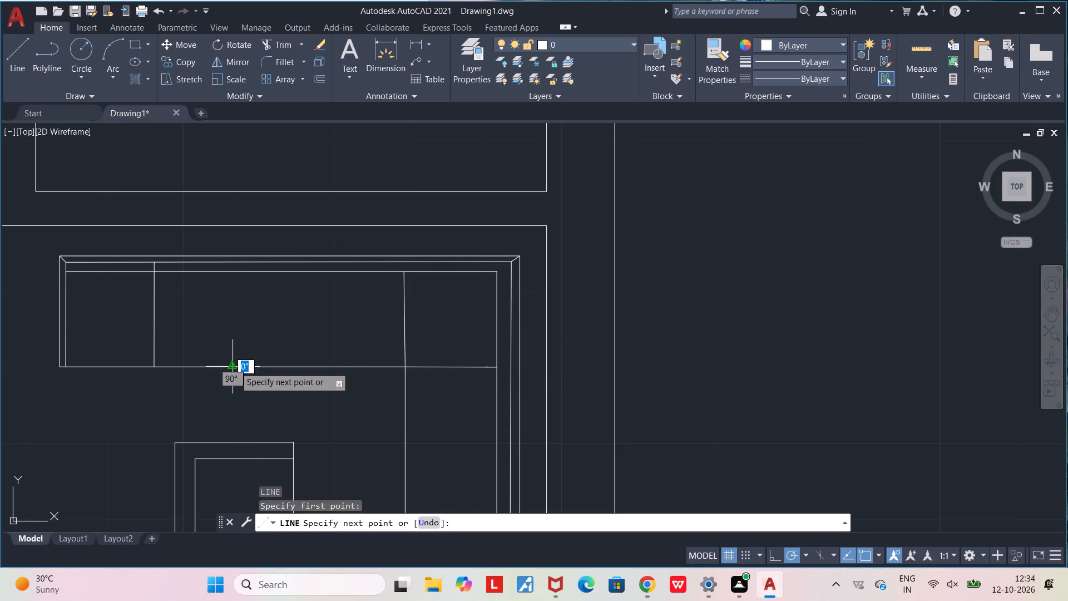
pyautogui.click(232, 264)
pyautogui.press('Escape')
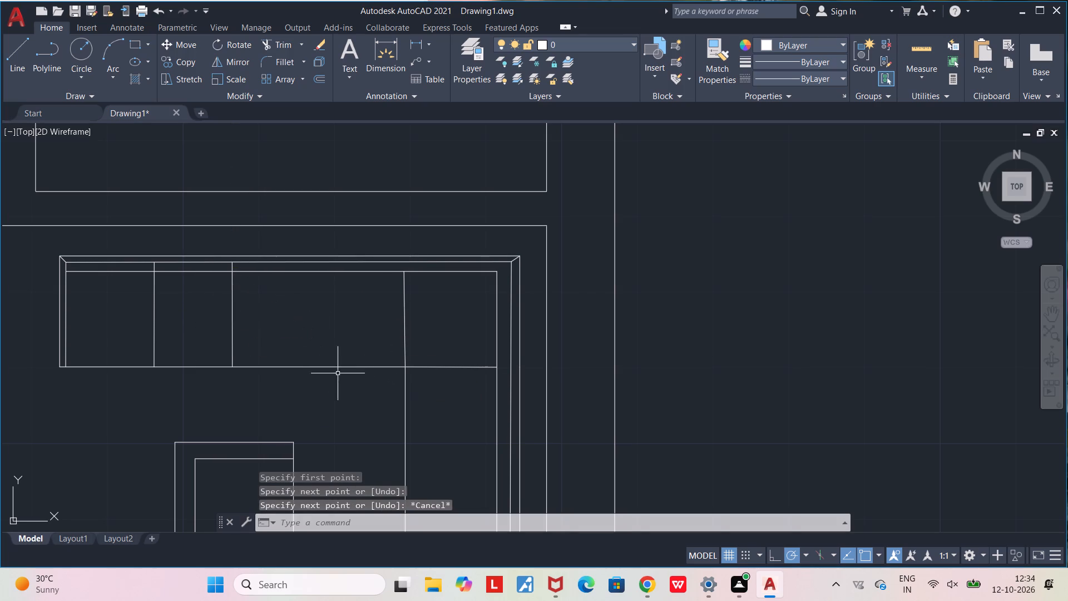
# Draw a vertical divider midway between the top arm's middle divider and the corner seat, from the lower edge to the inner top border.
pyautogui.press('l')
pyautogui.press('Return')
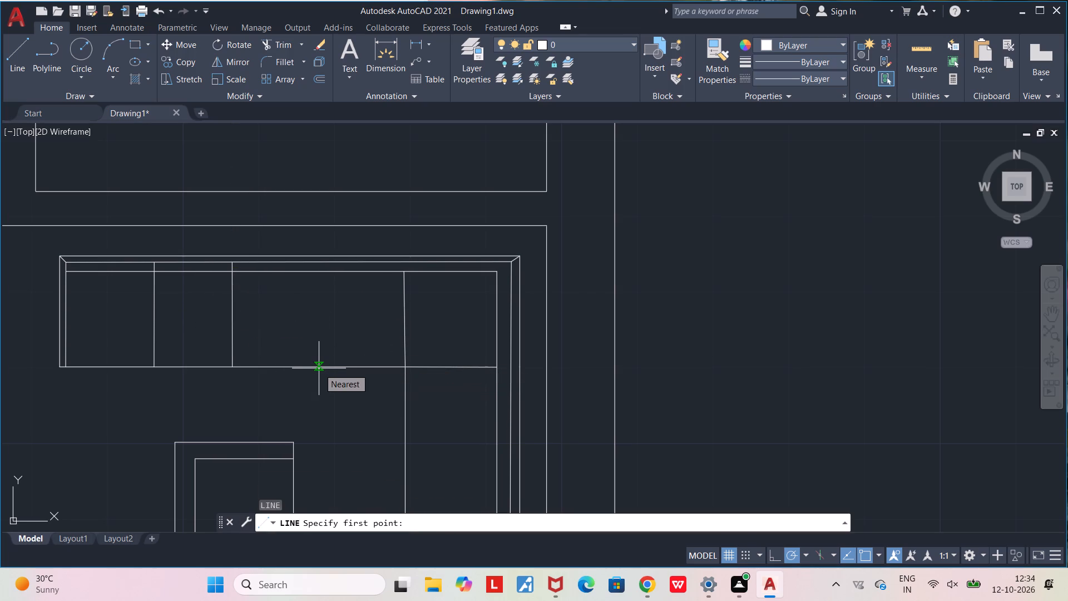
pyautogui.click(316, 368)
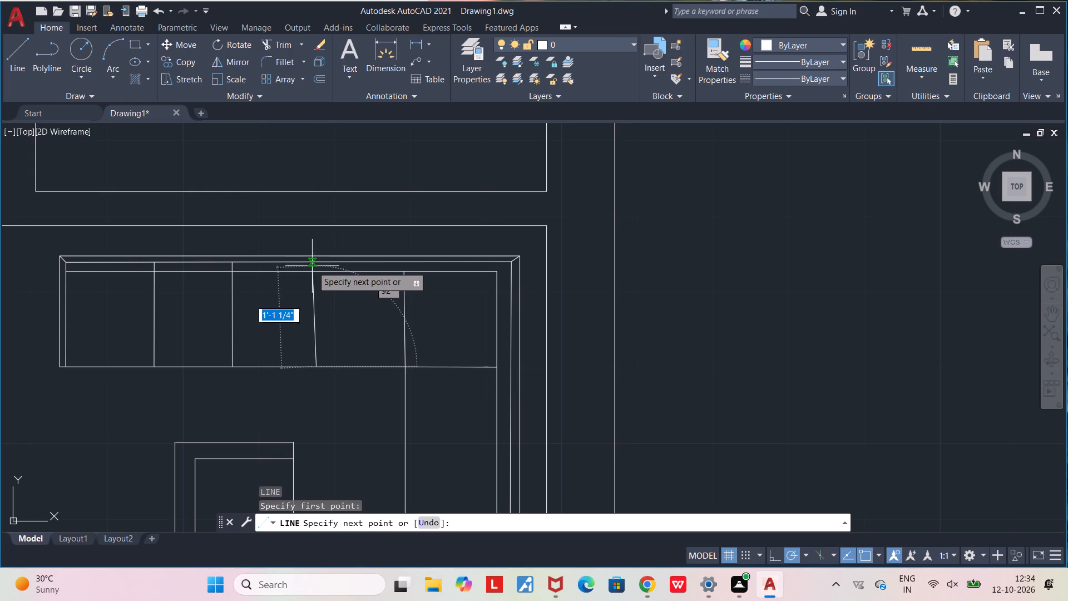
pyautogui.click(316, 264)
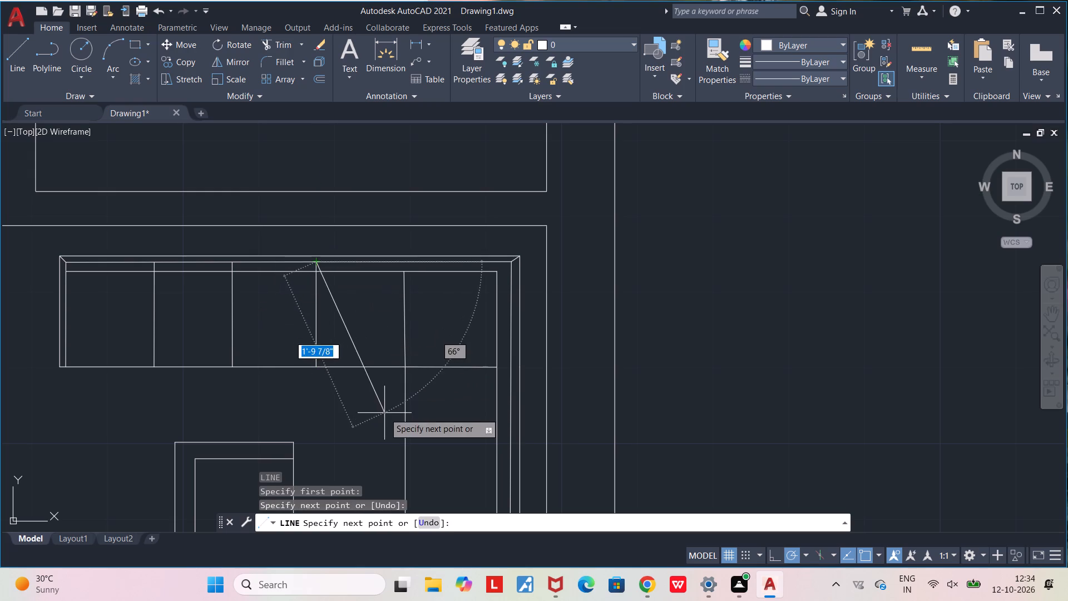
pyautogui.press('Escape')
# Draw a near-horizontal divider across the L-shape's right arm, a seat's depth below the corner seat, ending on the inner right border.
pyautogui.moveTo(417, 427); pyautogui.dragTo(411, 323, button='middle')
pyautogui.scroll(-2, 411, 323)
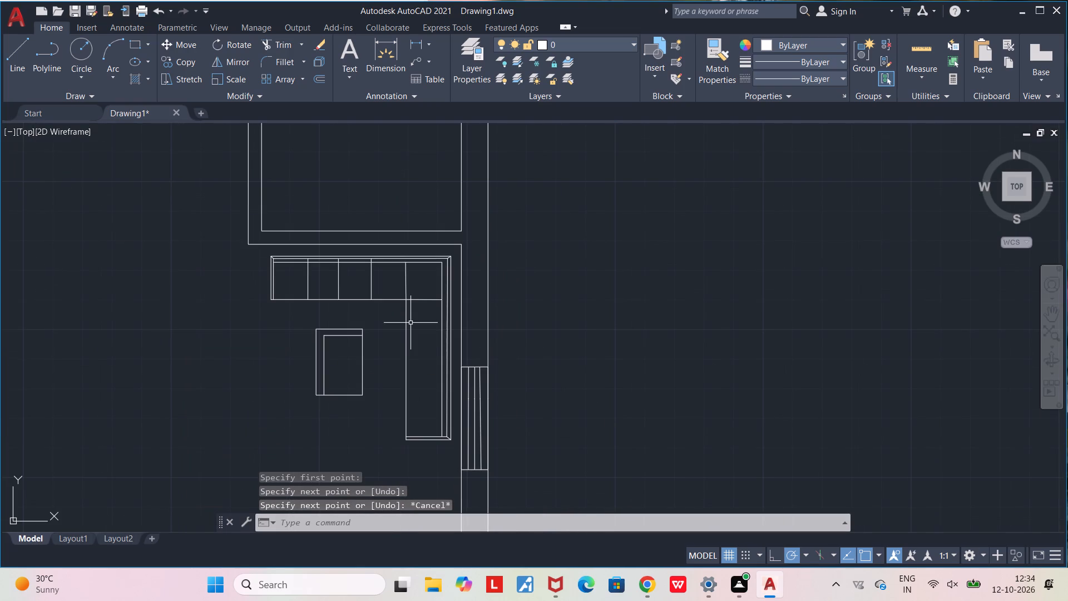
pyautogui.press('l')
pyautogui.press('Return')
pyautogui.scroll(2, 411, 323)
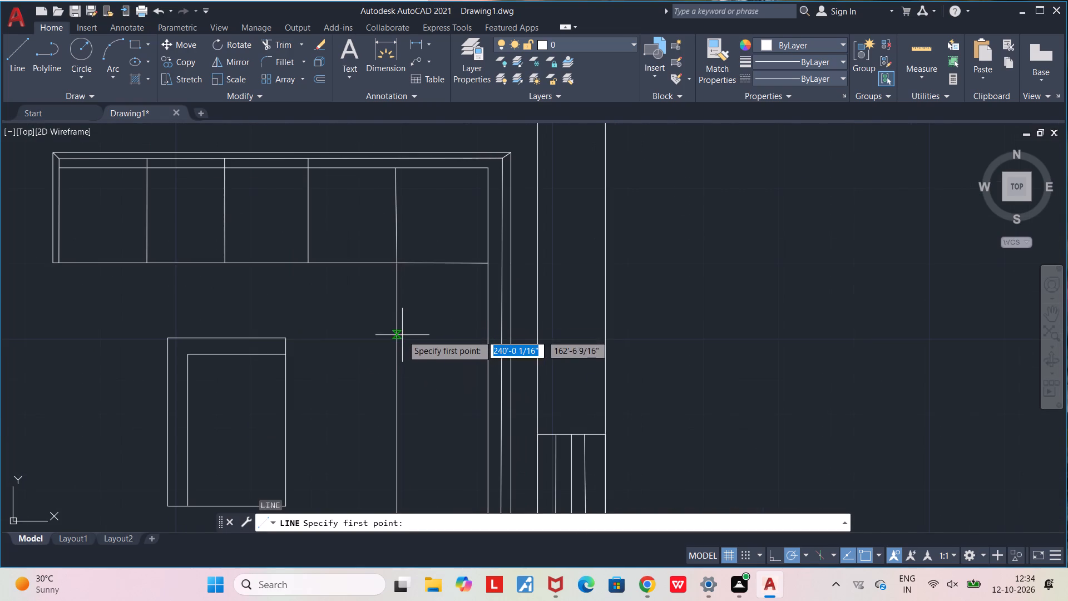
pyautogui.click(397, 339)
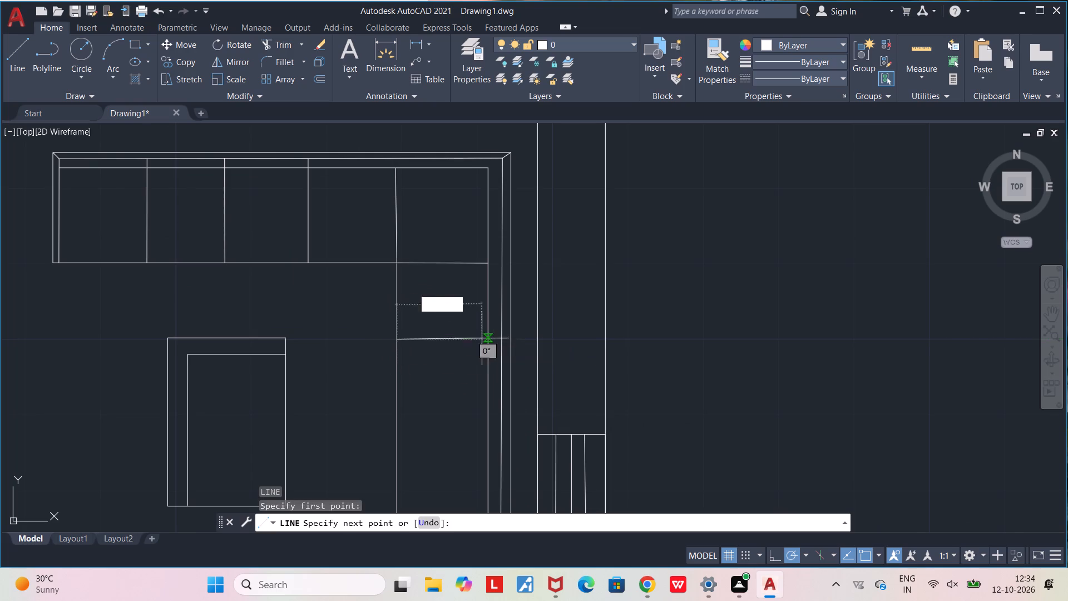
pyautogui.click(498, 341)
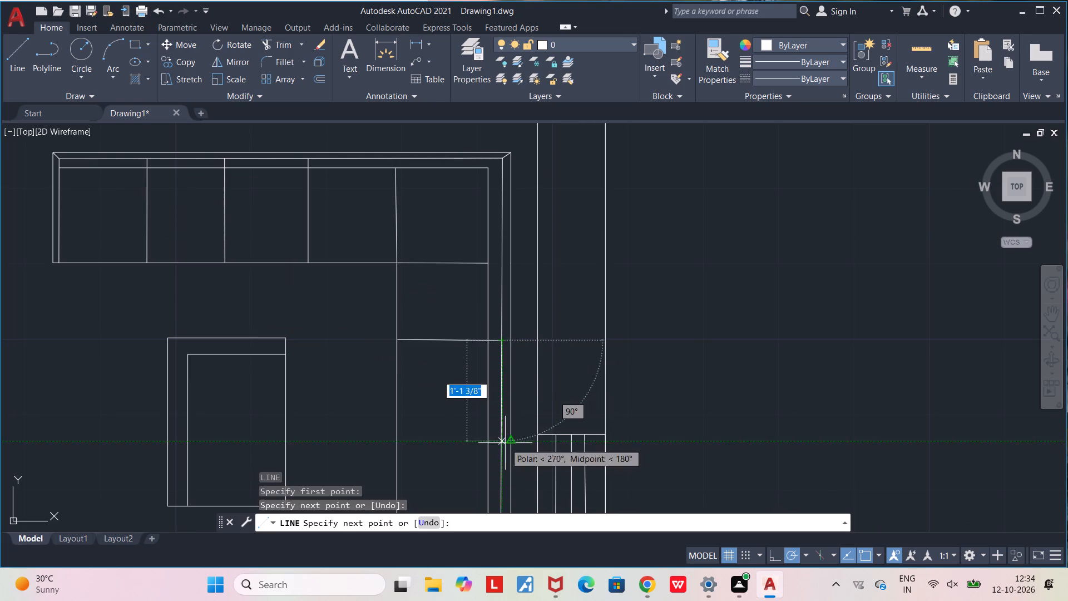
pyautogui.press('Escape')
# Draw a second horizontal divider about 1'-1" long across the right arm, slightly above its mid-height, ending on the inner right border.
pyautogui.moveTo(461, 386); pyautogui.dragTo(461, 311, button='middle')
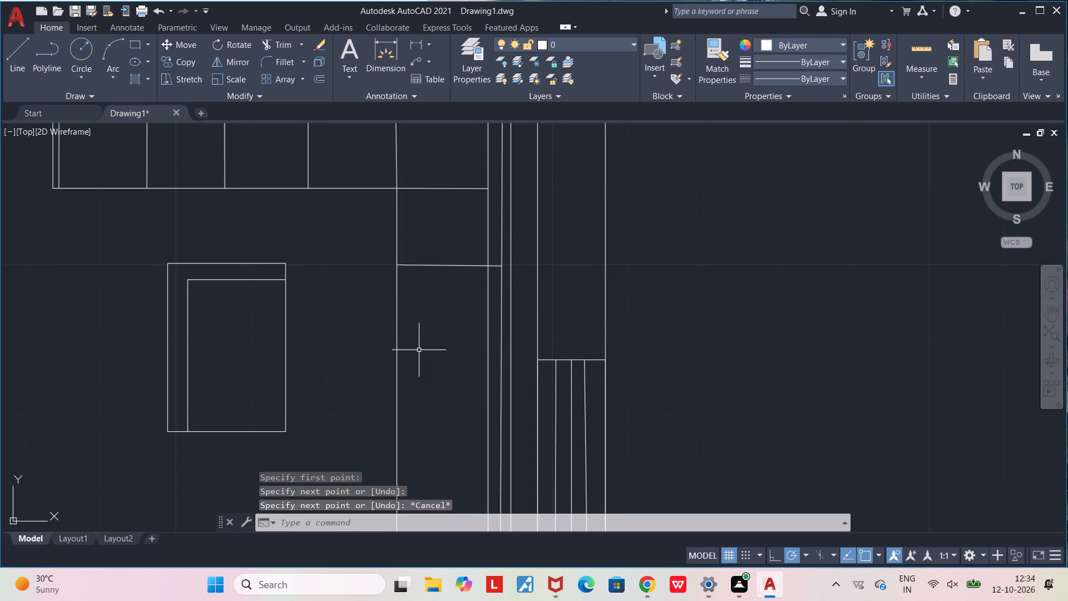
pyautogui.moveTo(407, 376); pyautogui.dragTo(402, 339, button='middle')
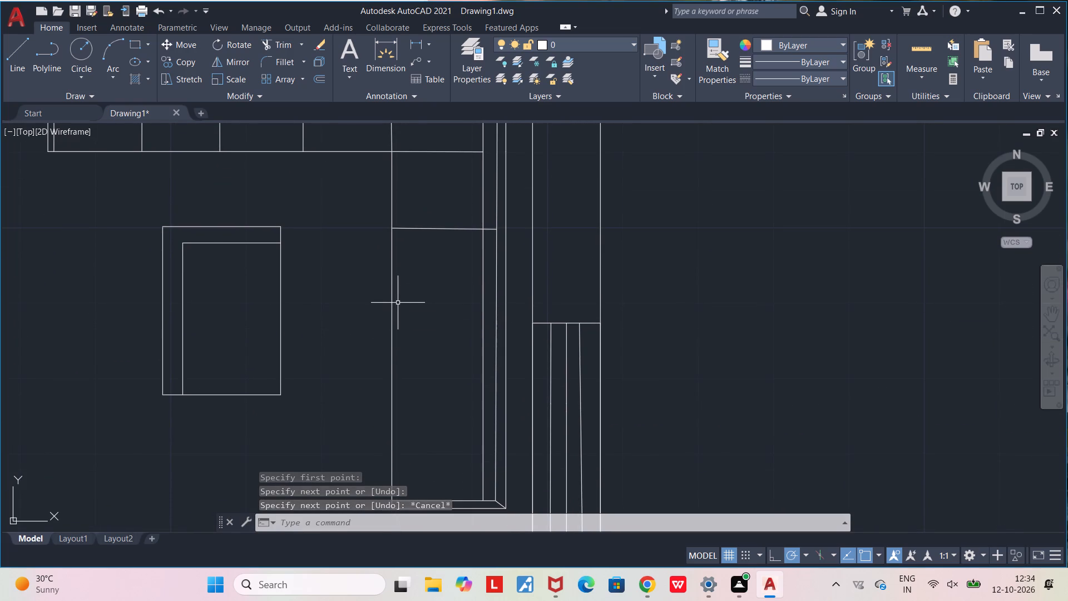
pyautogui.press('l')
pyautogui.press('Return')
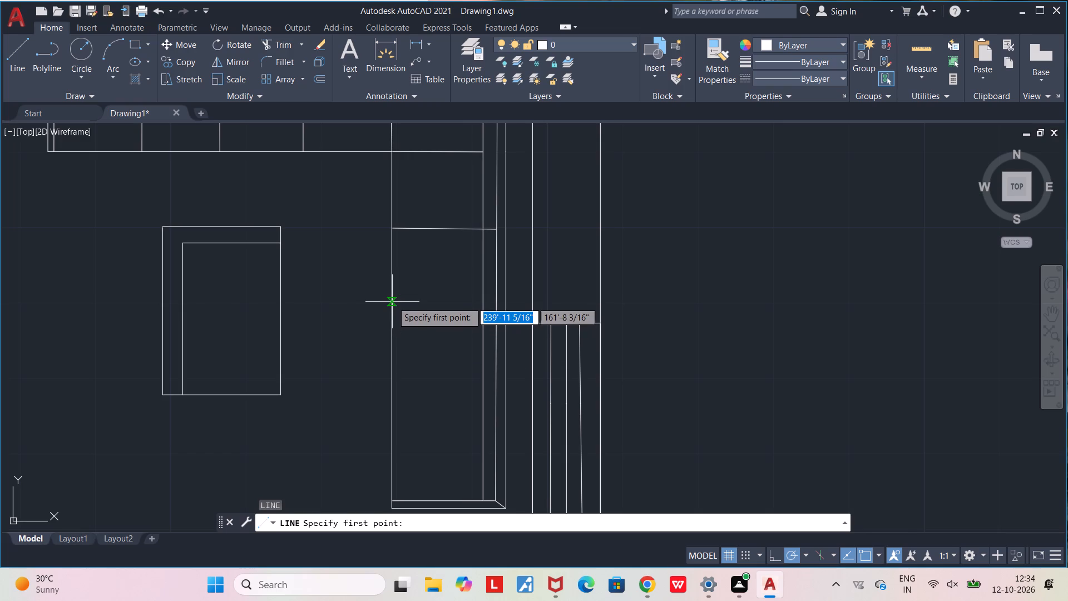
pyautogui.click(393, 309)
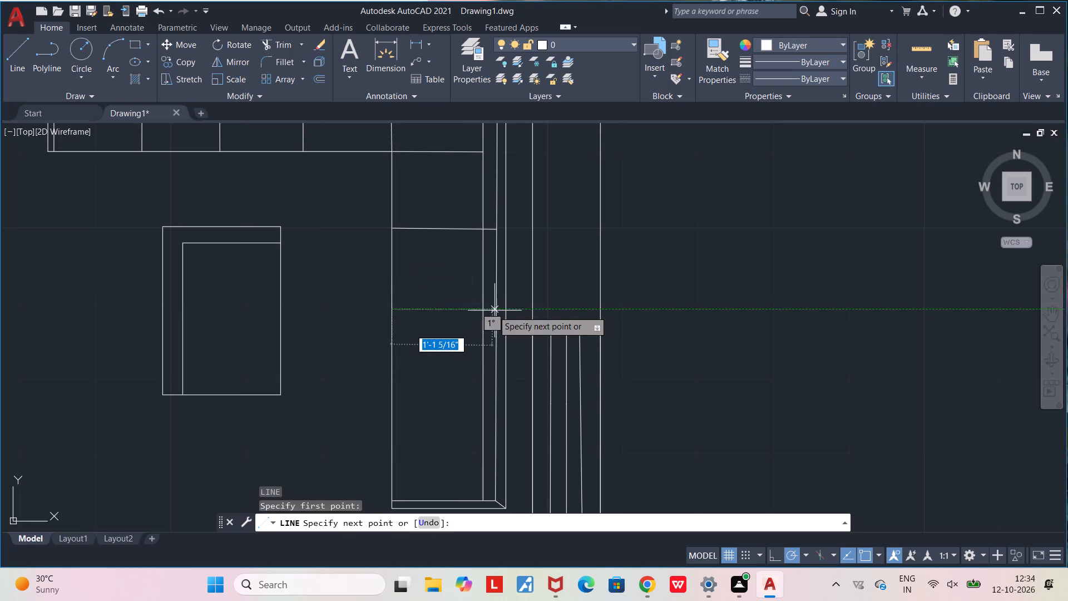
pyautogui.click(496, 309)
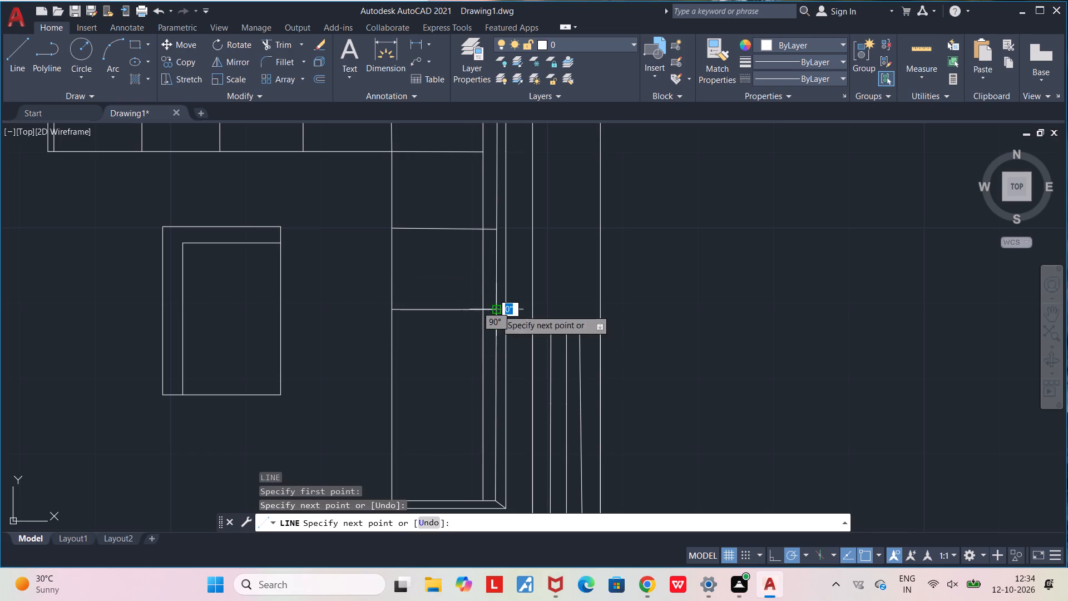
pyautogui.press('Escape')
# Draw a third horizontal divider about 1'-1 7/8" long across the sofa's right arm, below its mid-height, ending on the inner right border.
pyautogui.moveTo(418, 434); pyautogui.dragTo(432, 375, button='middle')
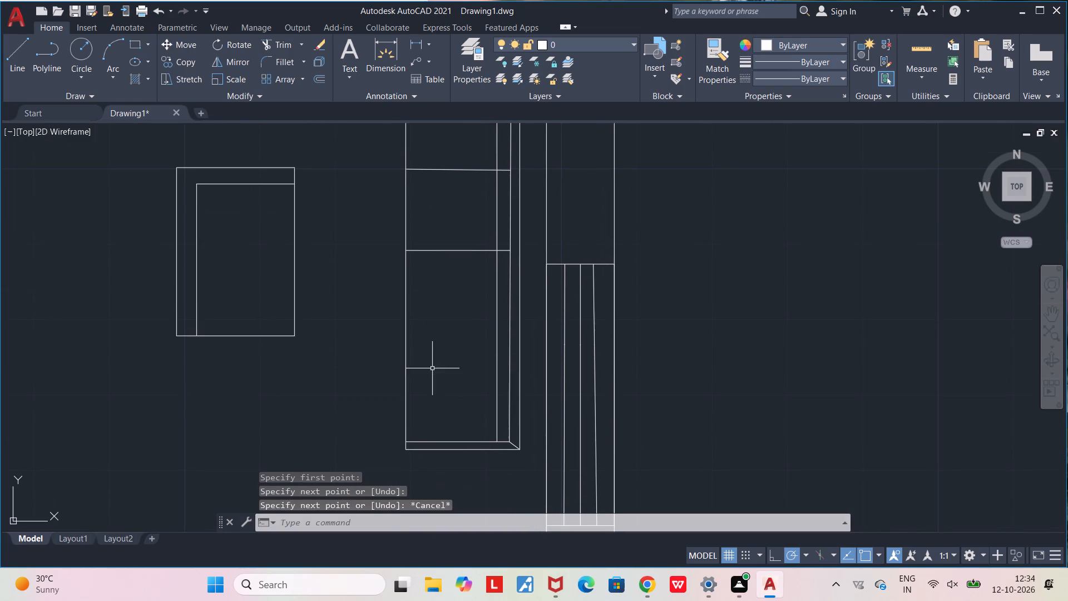
pyautogui.press('l')
pyautogui.press('Return')
pyautogui.click(404, 323)
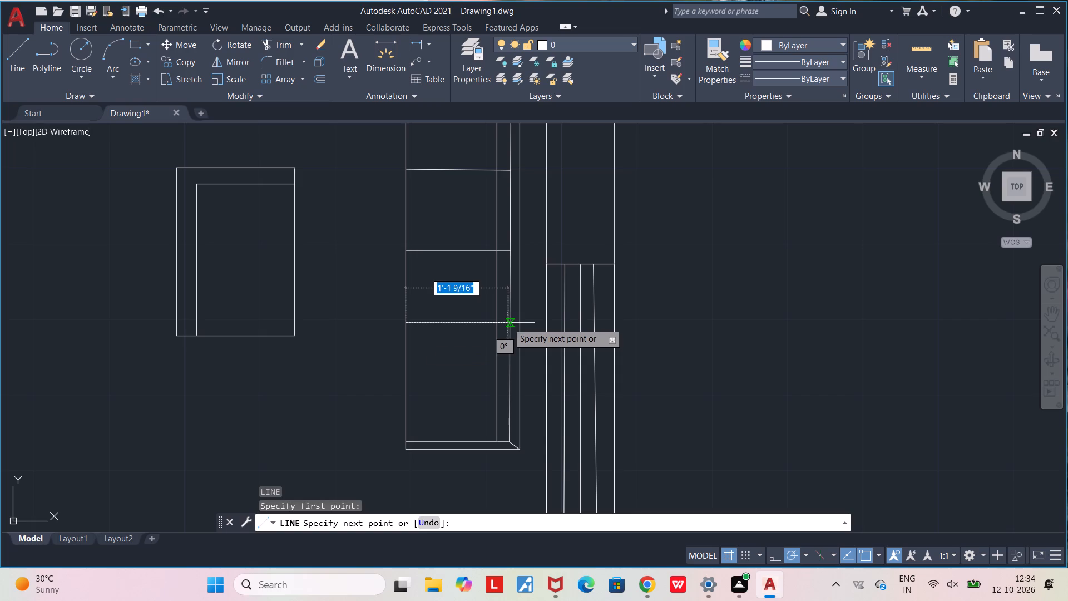
pyautogui.scroll(3, 510, 323)
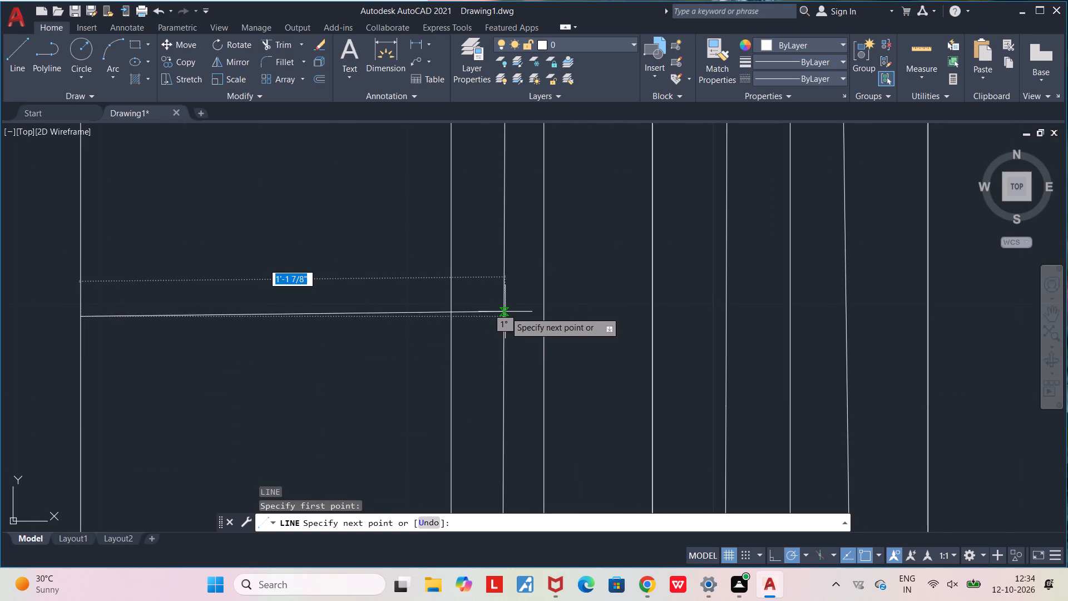
pyautogui.click(506, 316)
pyautogui.scroll(-4, 505, 396)
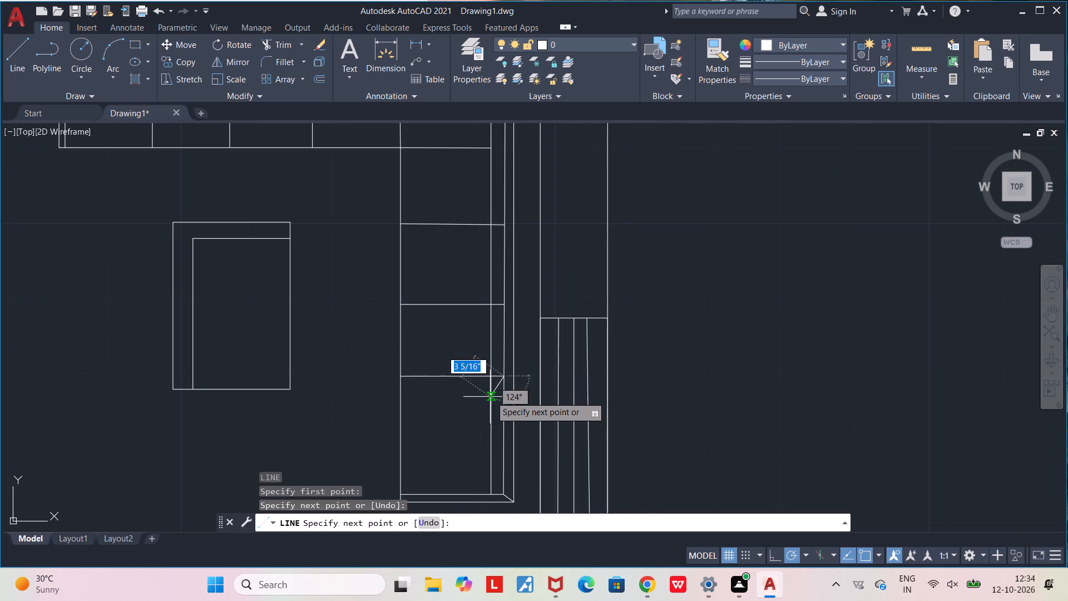
pyautogui.press('Escape')
# Draw a fourth near-horizontal divider about 1'-1 13/16" long across the right arm, just above its bottom border, ending on the inner right border.
pyautogui.moveTo(413, 457); pyautogui.dragTo(436, 373, button='middle')
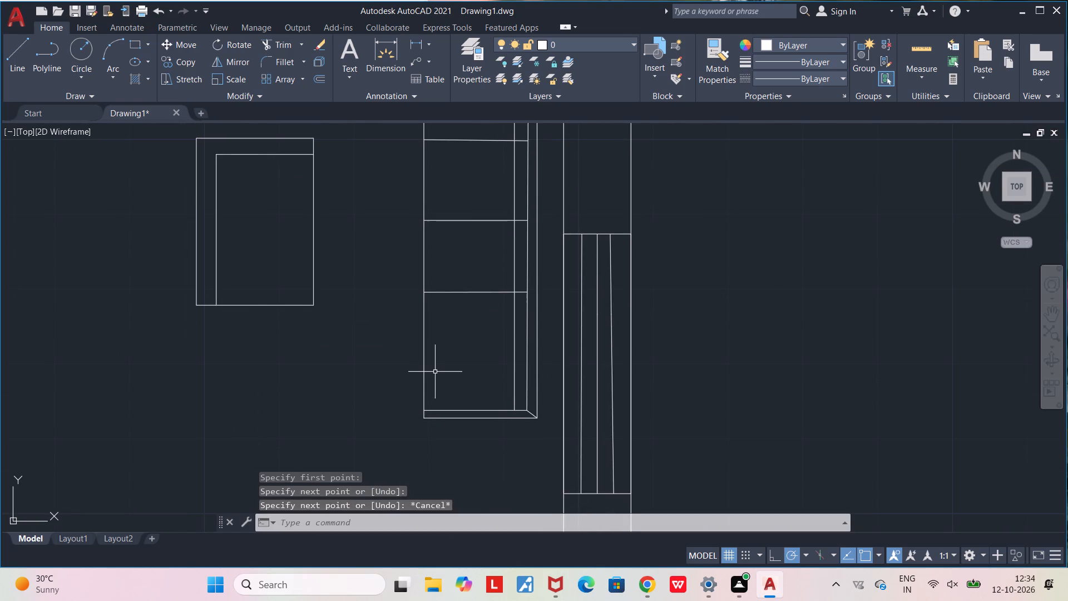
pyautogui.press('l')
pyautogui.press('Return')
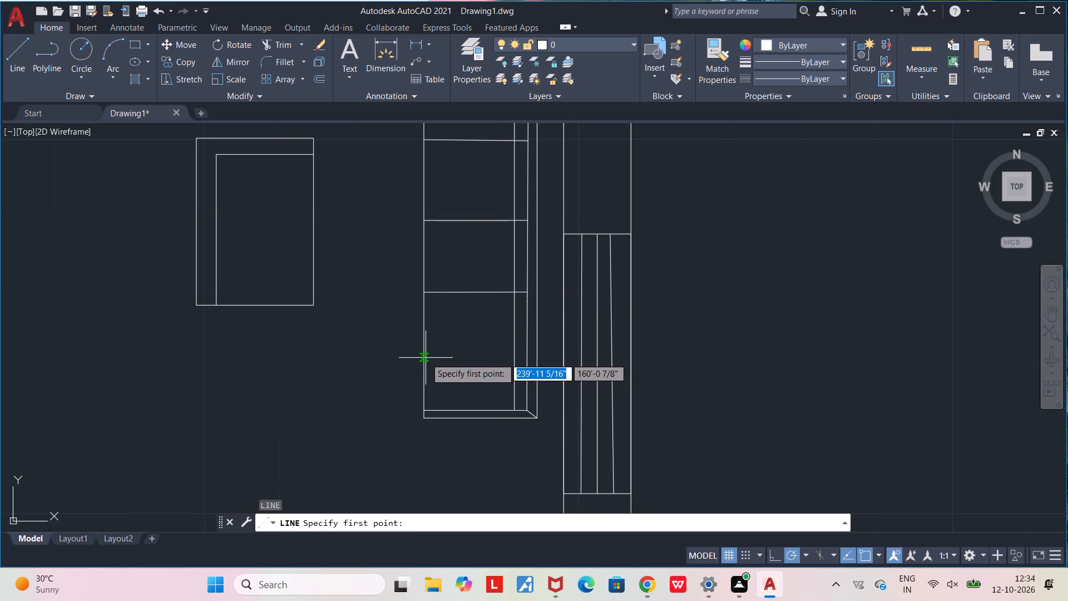
pyautogui.click(425, 358)
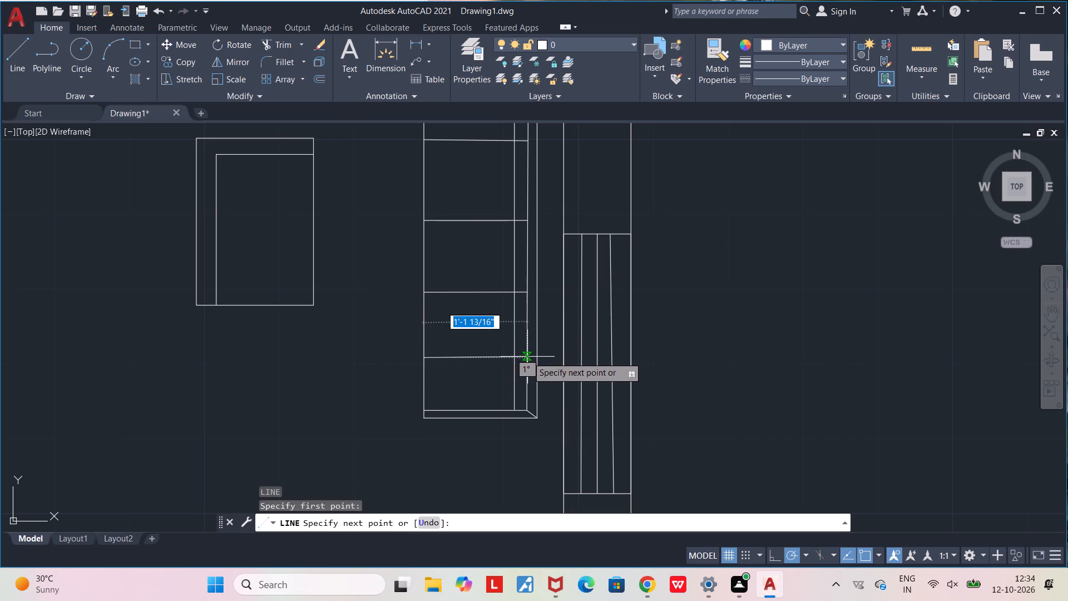
pyautogui.click(527, 357)
pyautogui.press('Escape')
# Move the inner vertical line of the small rectangular furniture piece beside the sofa about 1" left, towards its outer edge.
pyautogui.scroll(-3, 483, 402)
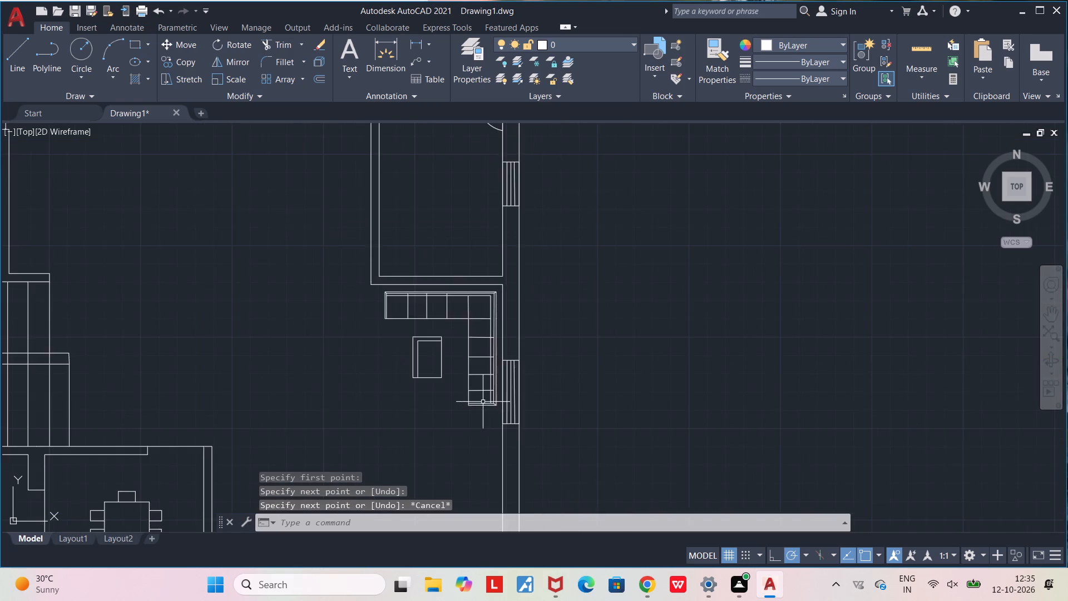
pyautogui.scroll(-3, 480, 402)
pyautogui.scroll(3, 466, 415)
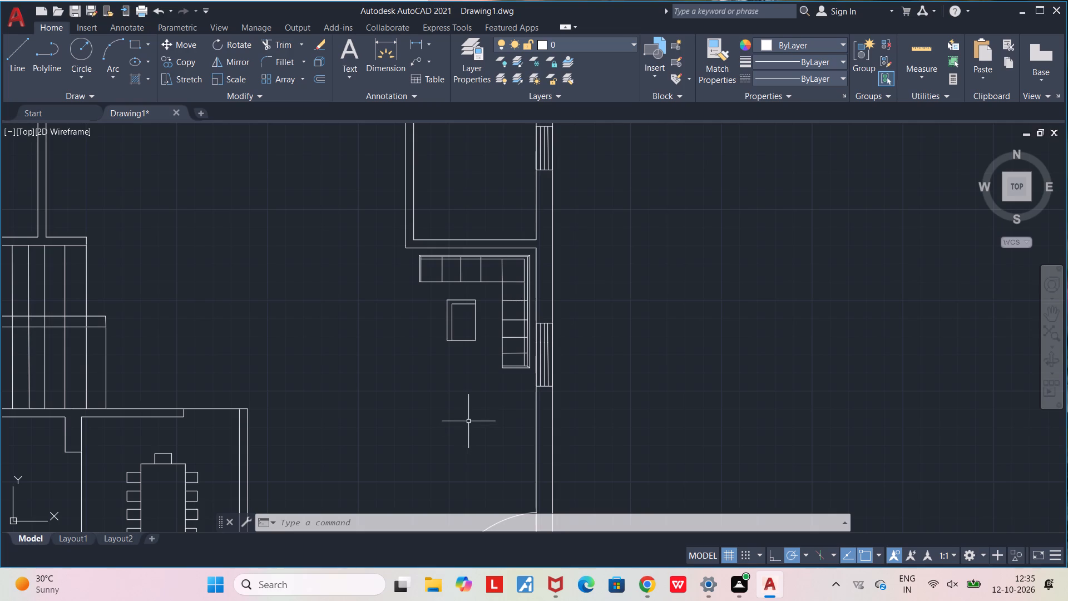
pyautogui.scroll(3, 441, 324)
pyautogui.moveTo(516, 284); pyautogui.dragTo(466, 269, button='middle')
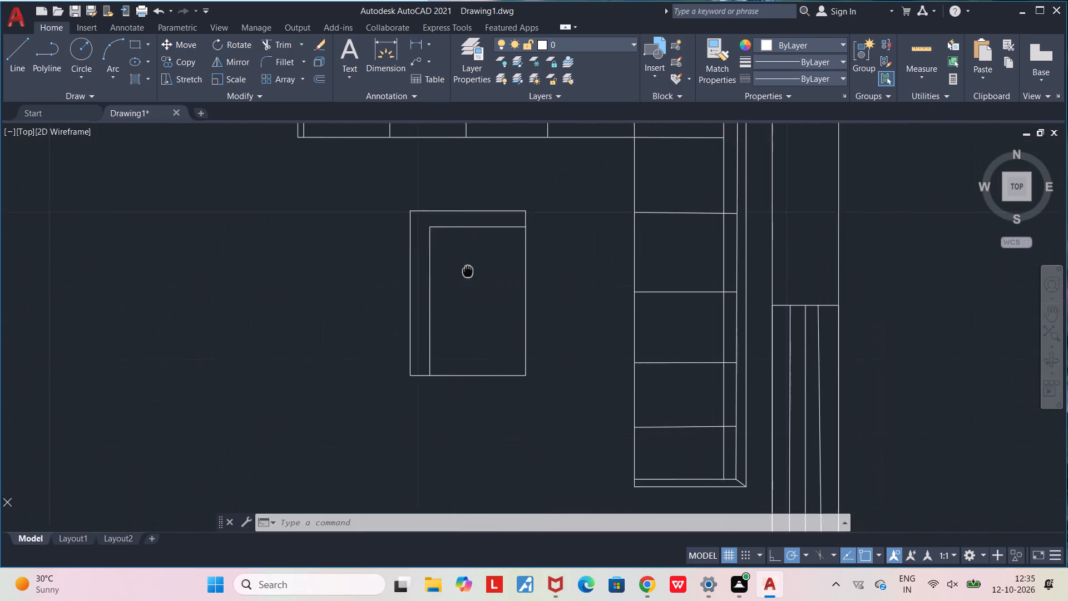
pyautogui.moveTo(466, 269); pyautogui.dragTo(422, 274, button='middle')
pyautogui.scroll(2, 396, 273)
pyautogui.click(359, 247)
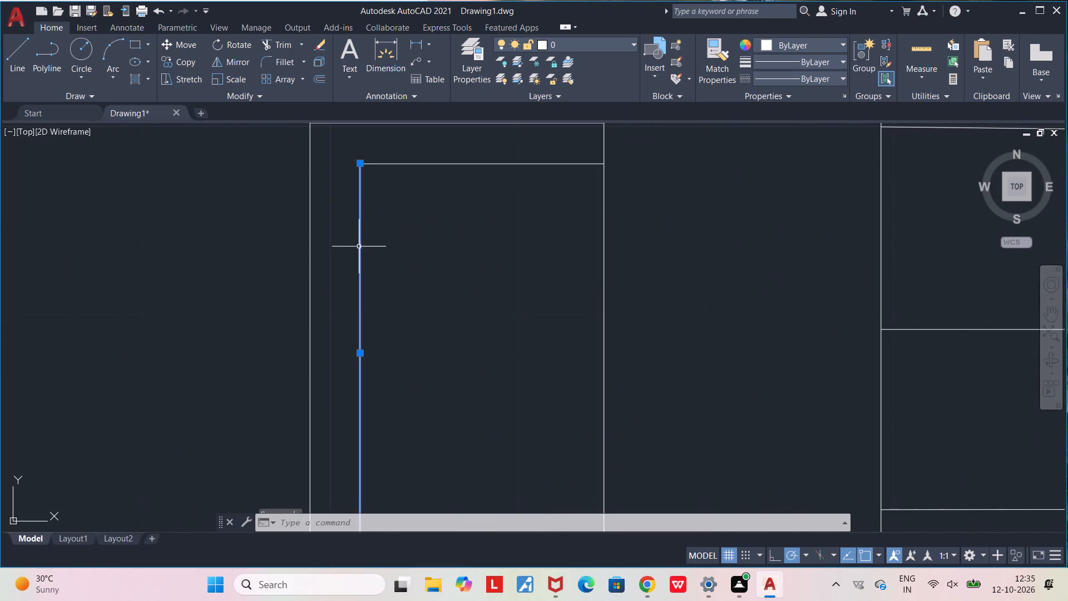
pyautogui.press('Left')
pyautogui.press('Left')
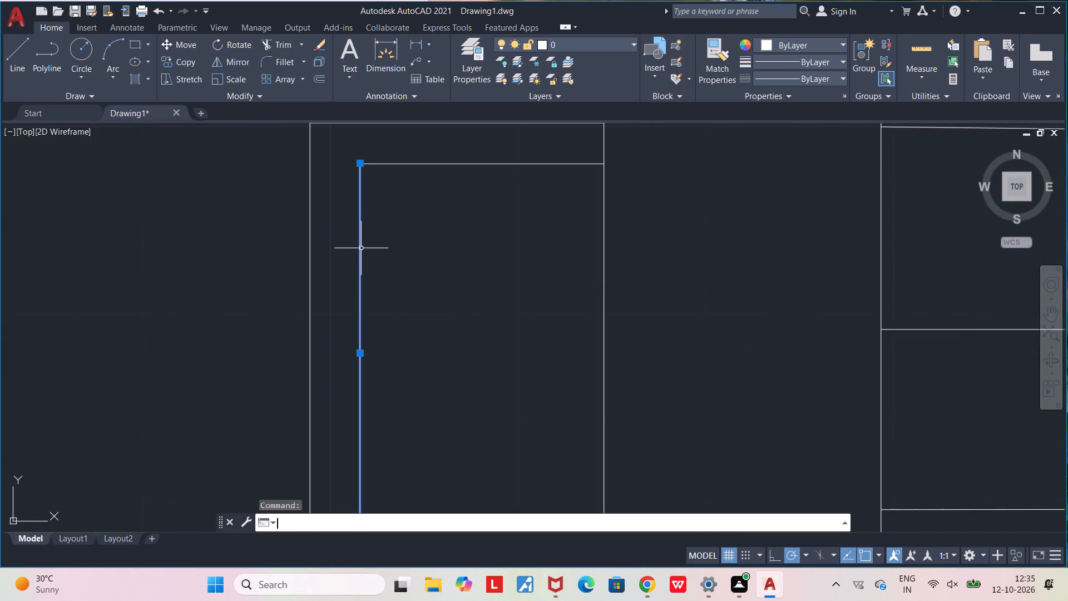
pyautogui.click(361, 248)
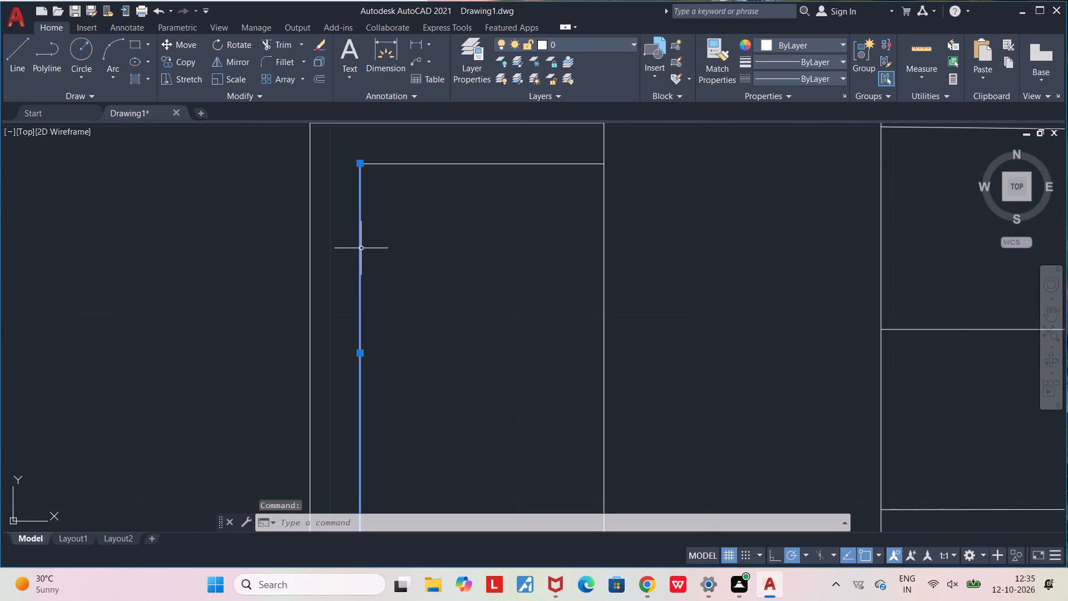
pyautogui.press('m')
pyautogui.press('Return')
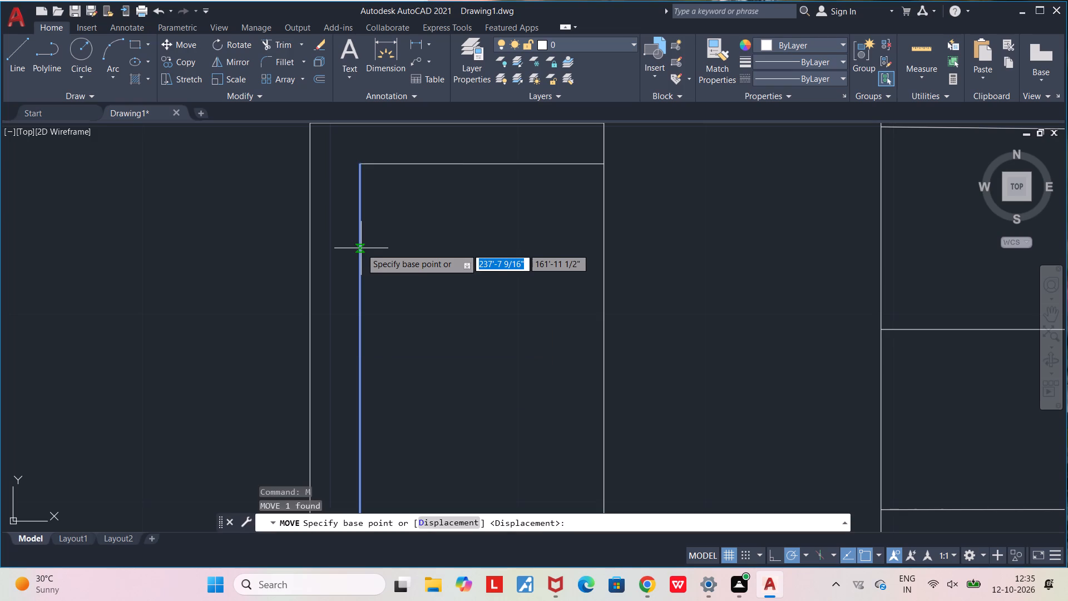
pyautogui.click(357, 164)
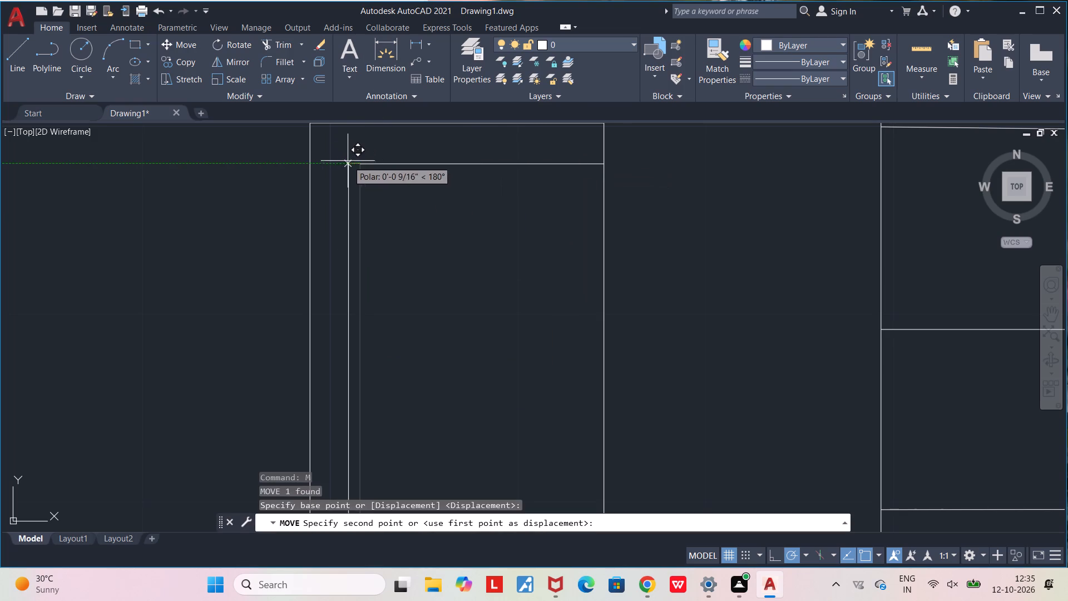
pyautogui.click(341, 158)
# Draw a short horizontal line joining the moved vertical line's top end to the inner top line of the small furniture piece.
pyautogui.moveTo(375, 193); pyautogui.dragTo(351, 273, button='middle')
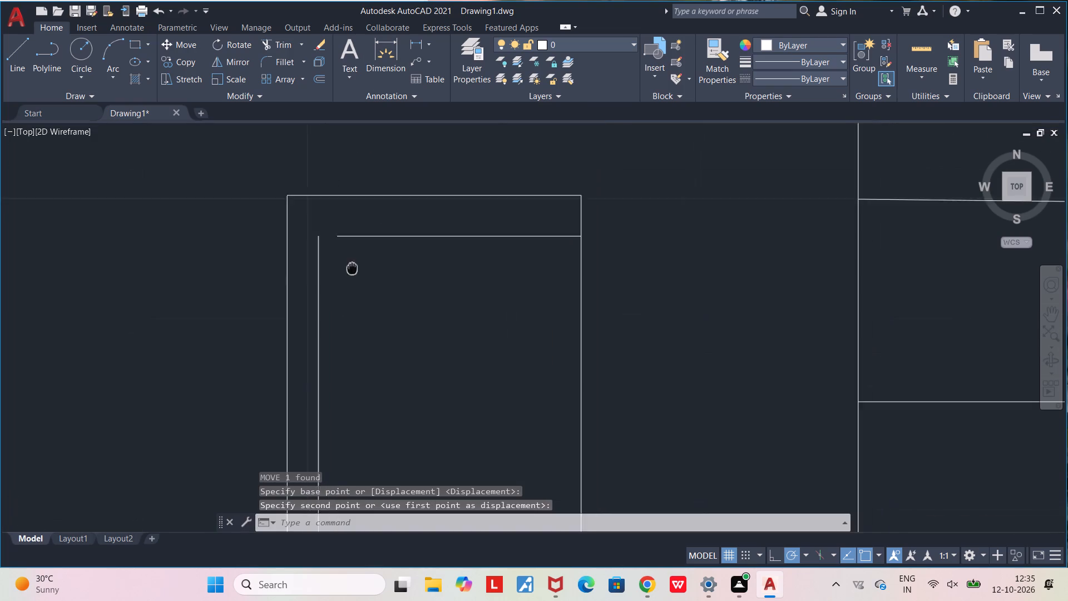
pyautogui.moveTo(351, 273); pyautogui.dragTo(343, 299, button='middle')
pyautogui.scroll(2, 334, 273)
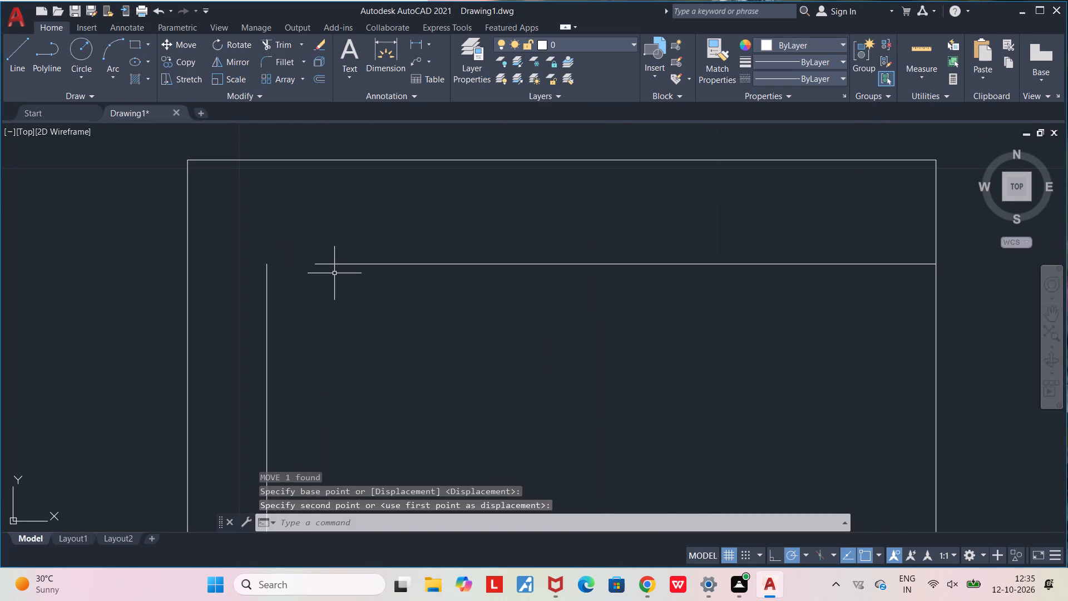
pyautogui.press('l')
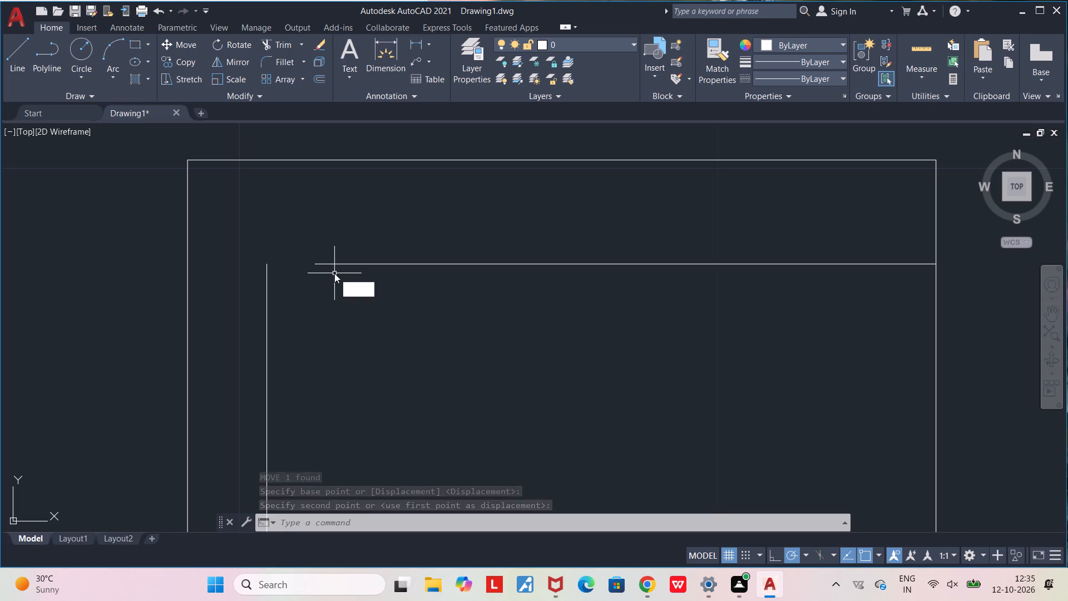
pyautogui.press('Return')
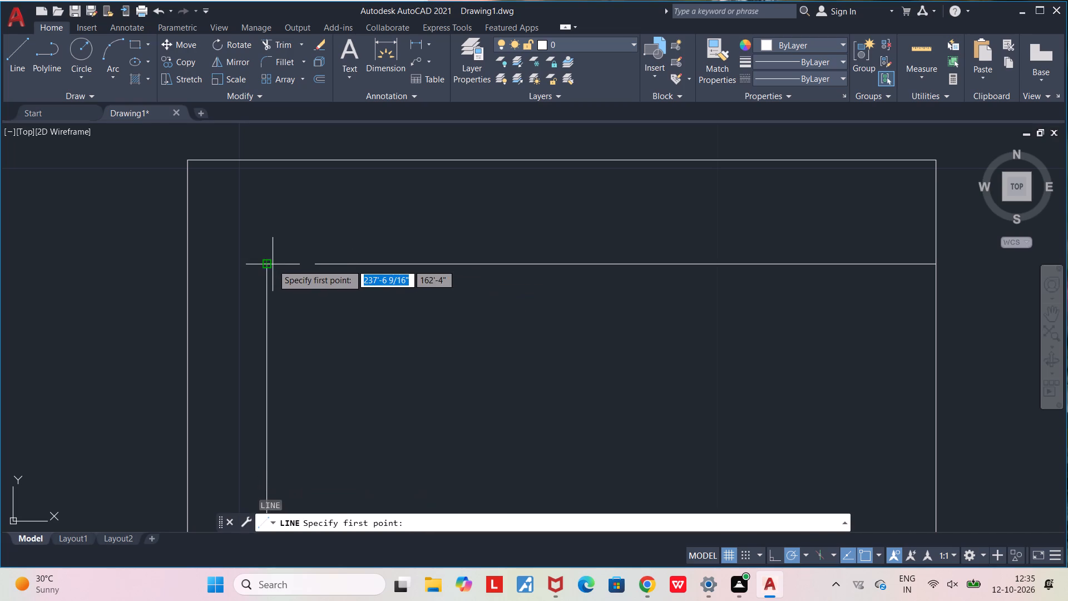
pyautogui.click(273, 264)
pyautogui.click(315, 265)
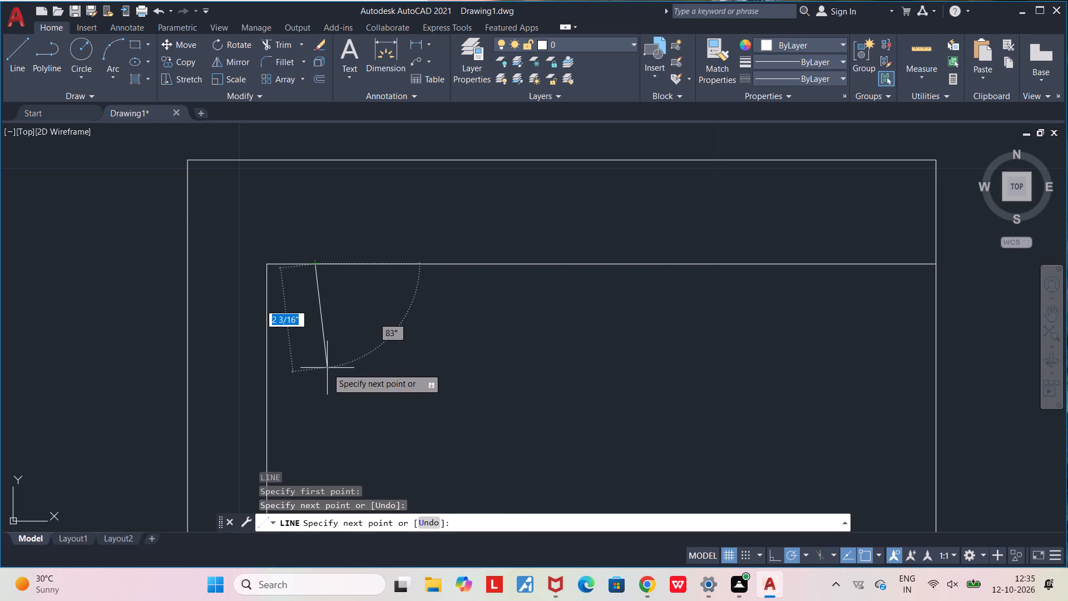
pyautogui.press('Escape')
pyautogui.scroll(-6, 322, 364)
pyautogui.moveTo(319, 363); pyautogui.dragTo(328, 306, button='middle')
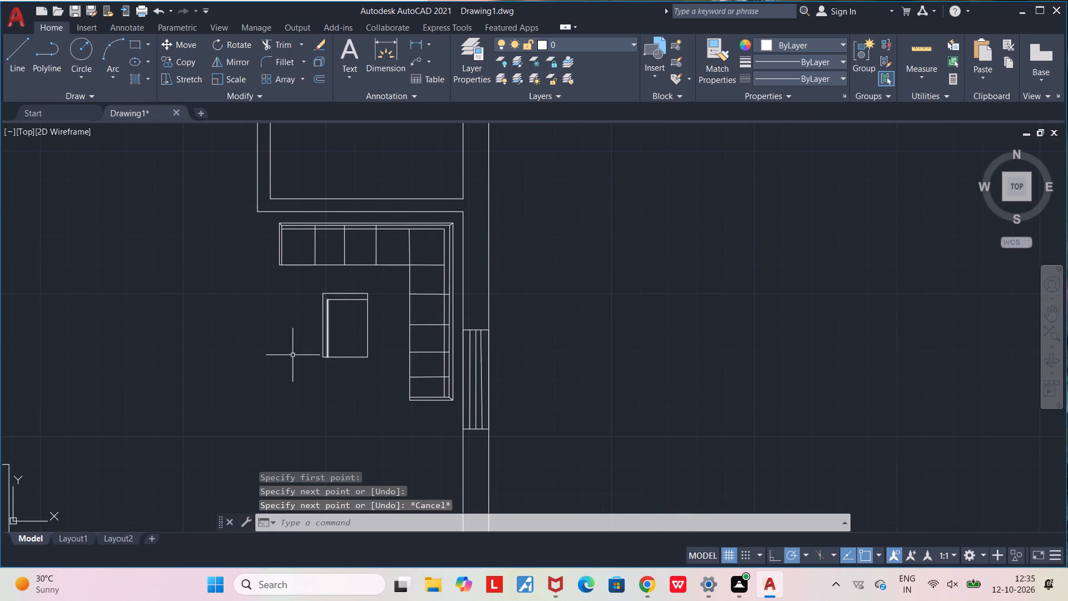
pyautogui.press('Escape')
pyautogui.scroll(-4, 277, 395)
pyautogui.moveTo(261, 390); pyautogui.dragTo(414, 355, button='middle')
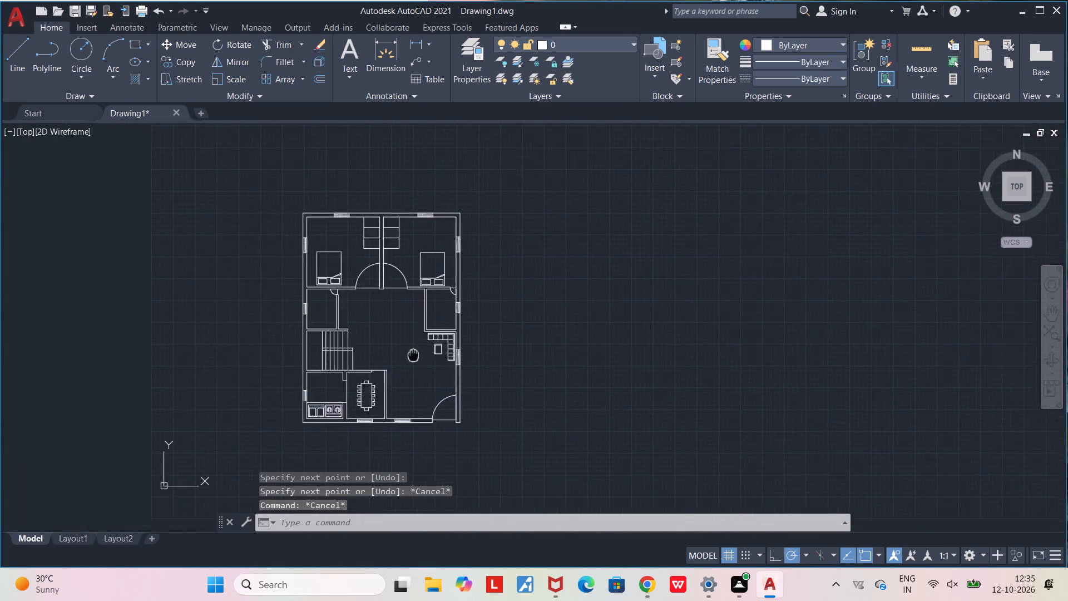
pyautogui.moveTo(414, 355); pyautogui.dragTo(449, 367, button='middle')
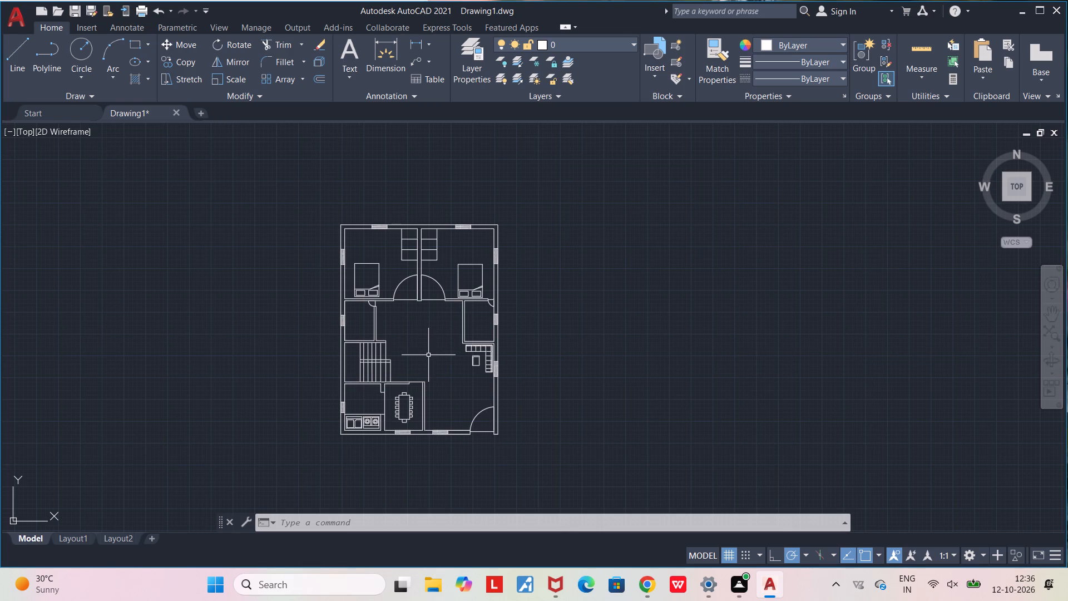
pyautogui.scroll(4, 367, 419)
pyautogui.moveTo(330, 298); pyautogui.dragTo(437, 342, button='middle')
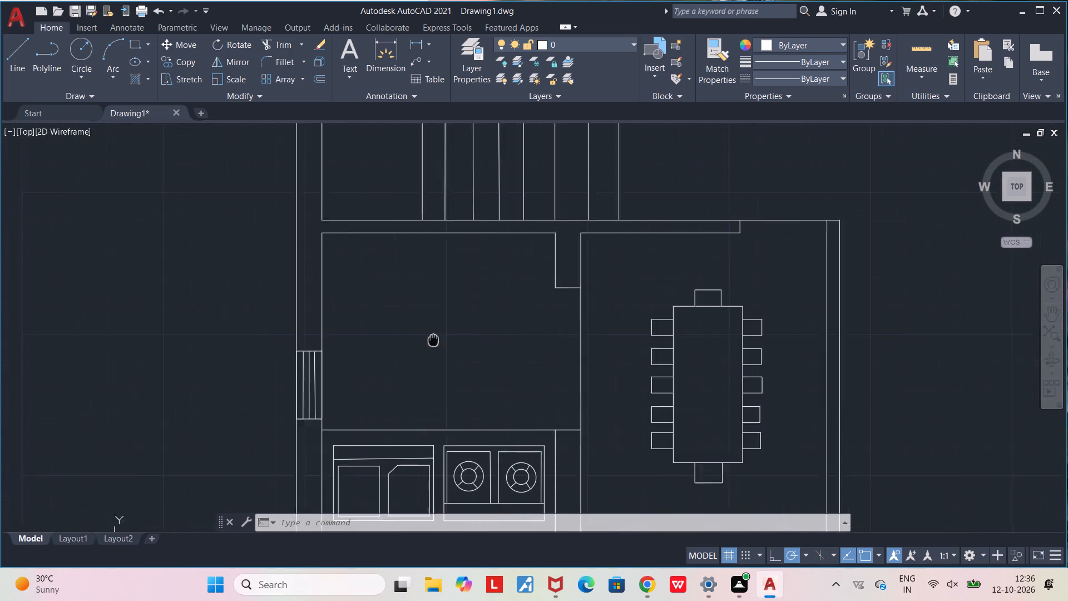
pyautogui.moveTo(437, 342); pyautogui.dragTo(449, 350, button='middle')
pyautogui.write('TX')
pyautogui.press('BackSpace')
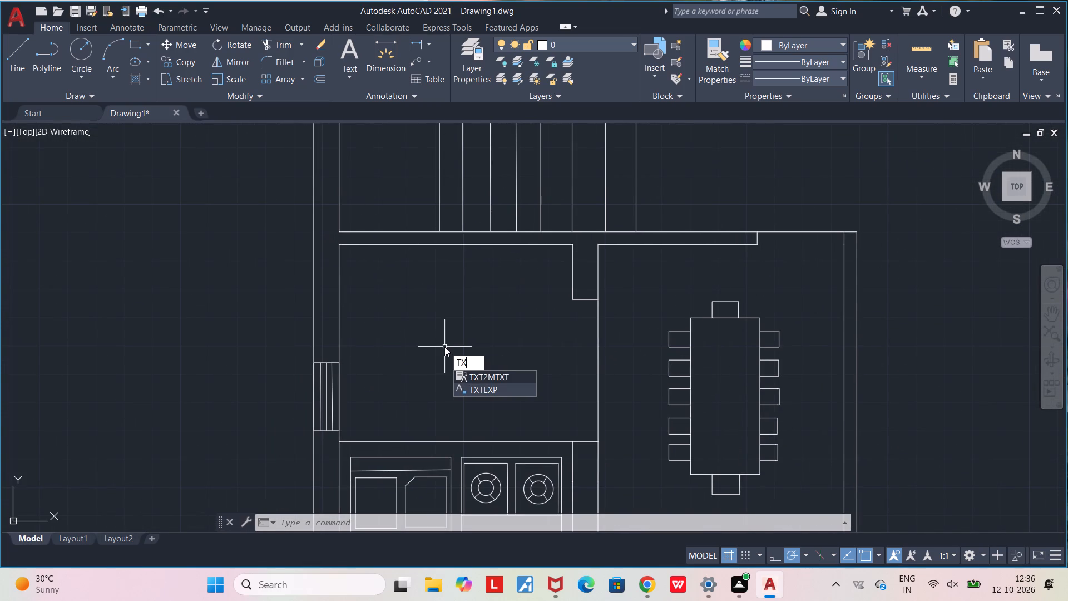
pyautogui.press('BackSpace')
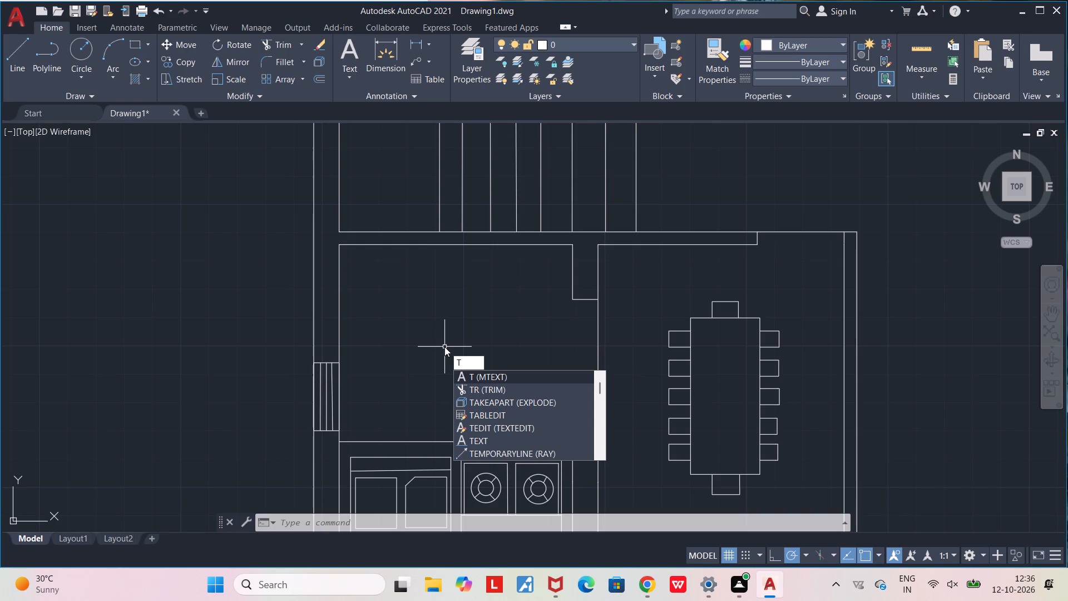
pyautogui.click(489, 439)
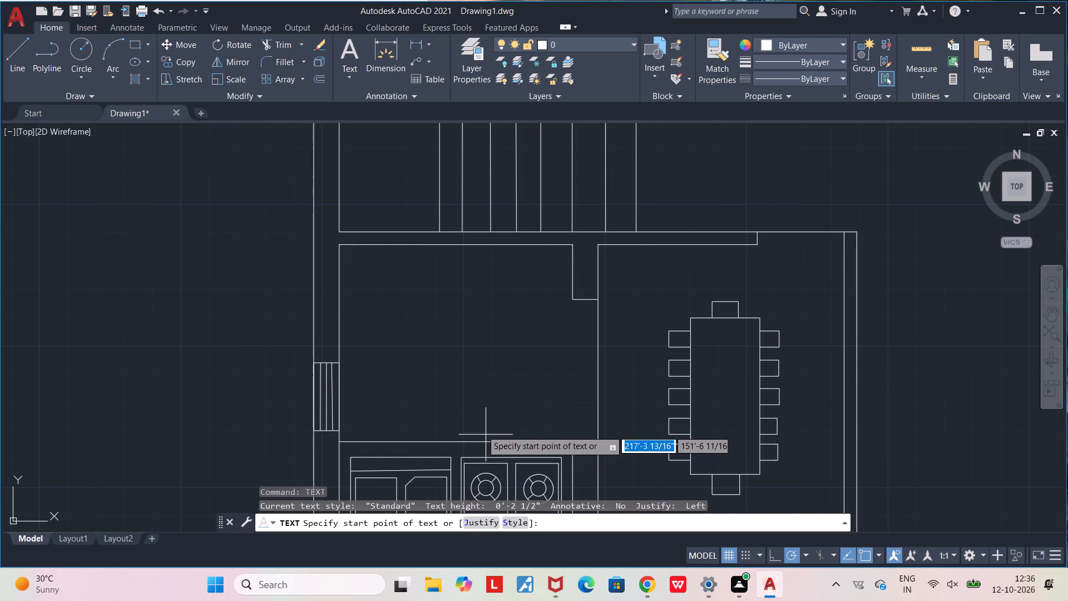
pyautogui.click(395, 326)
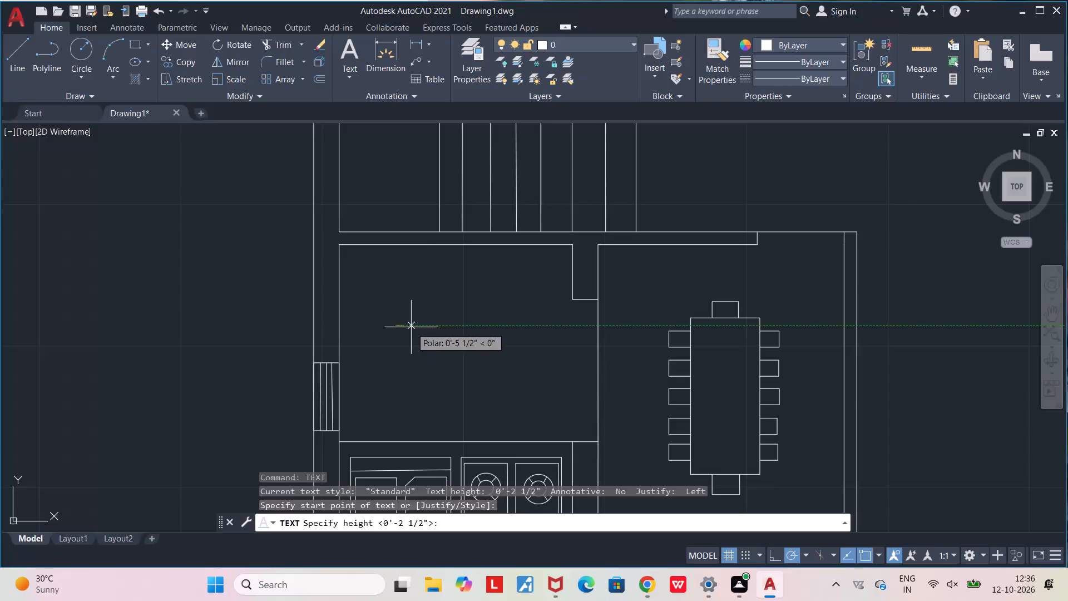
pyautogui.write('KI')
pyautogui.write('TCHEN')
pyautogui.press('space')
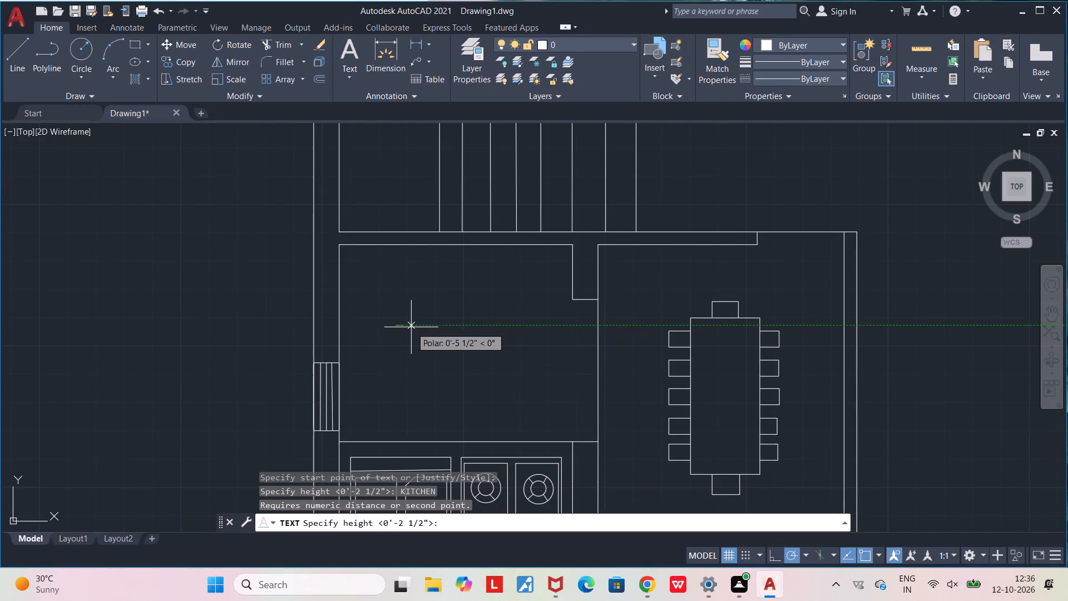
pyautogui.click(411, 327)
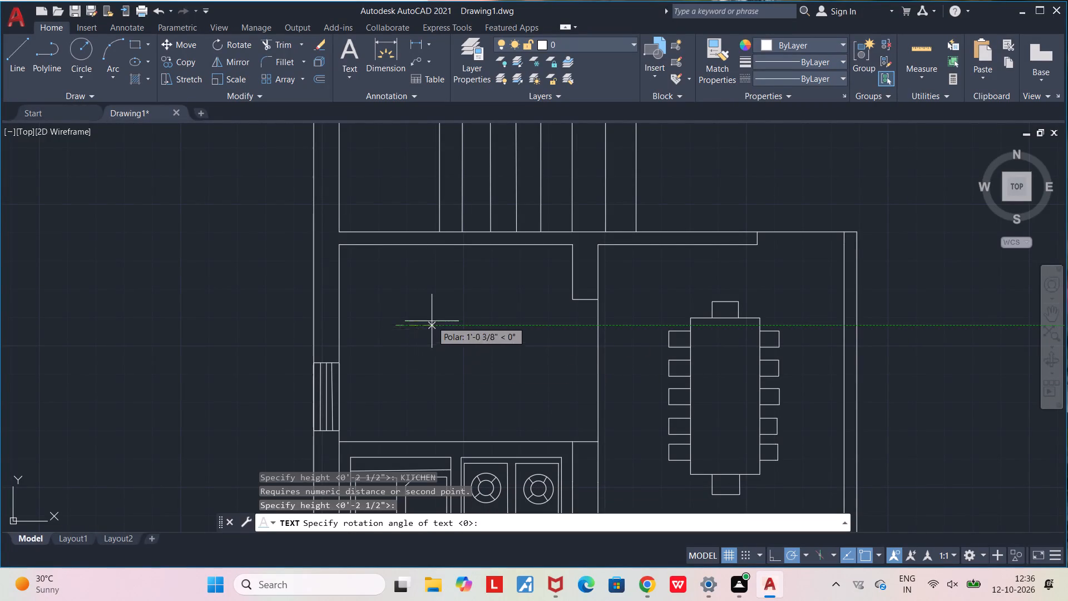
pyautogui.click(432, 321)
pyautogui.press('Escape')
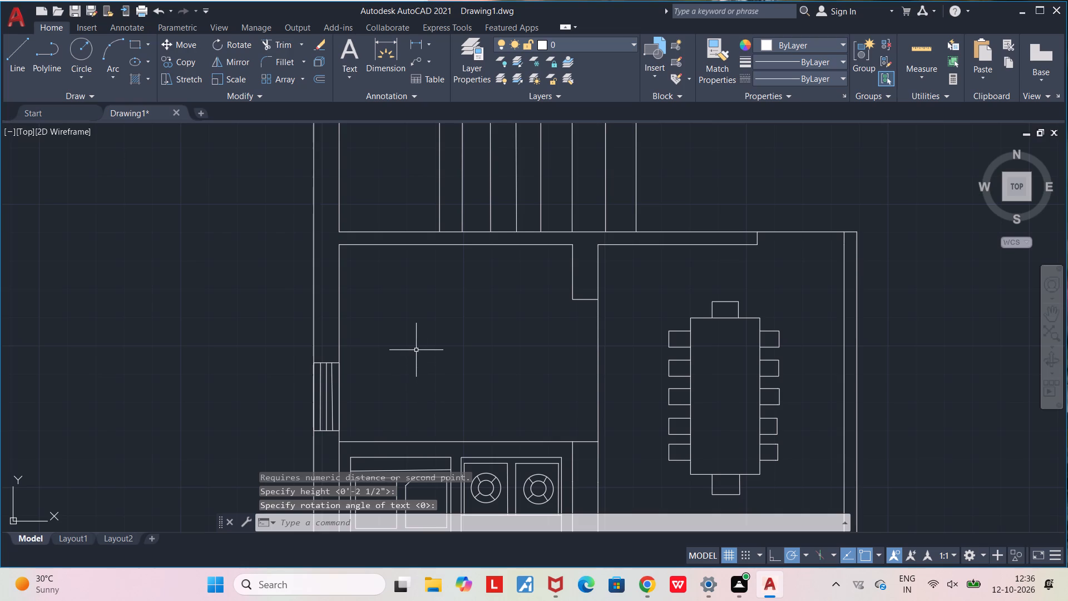
# Place a two-line text label reading KITCHEN and 8'X6' in the kitchen room, with a text height of about 1 3/16".
pyautogui.write('TEXT')
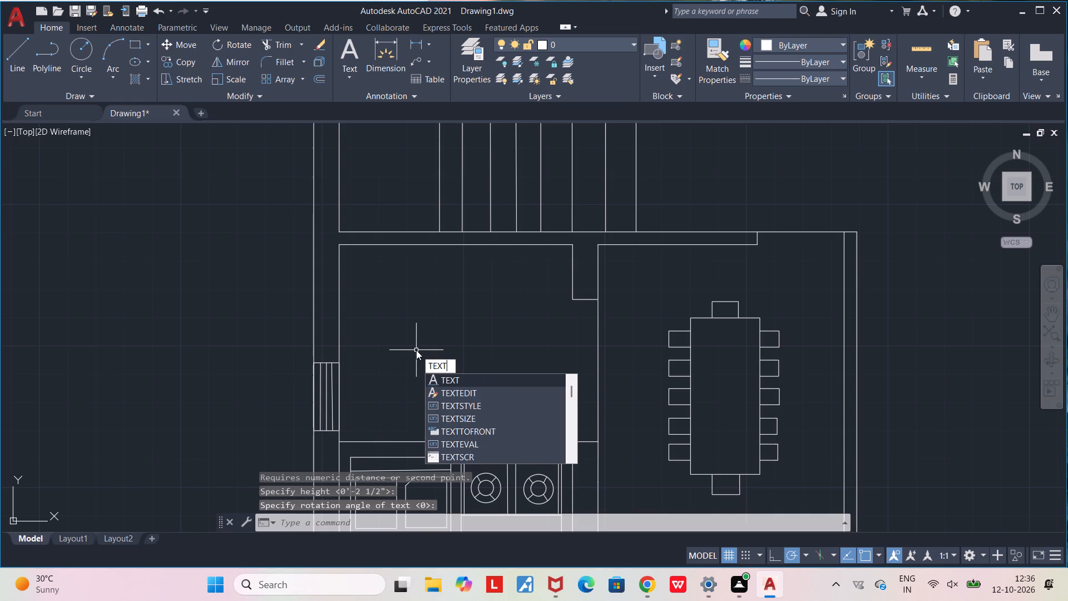
pyautogui.press('Return')
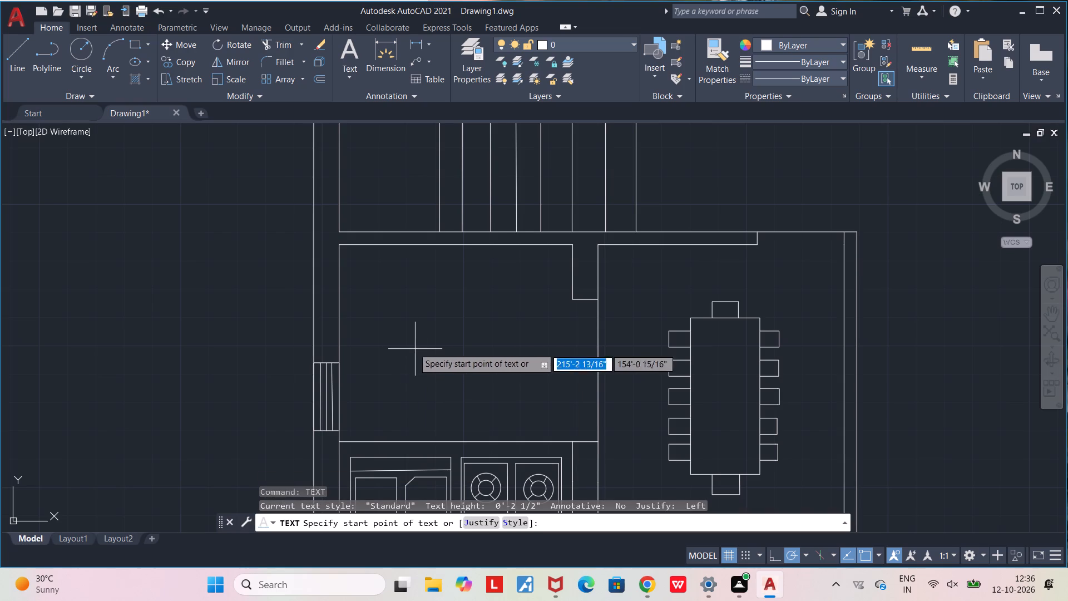
pyautogui.click(403, 331)
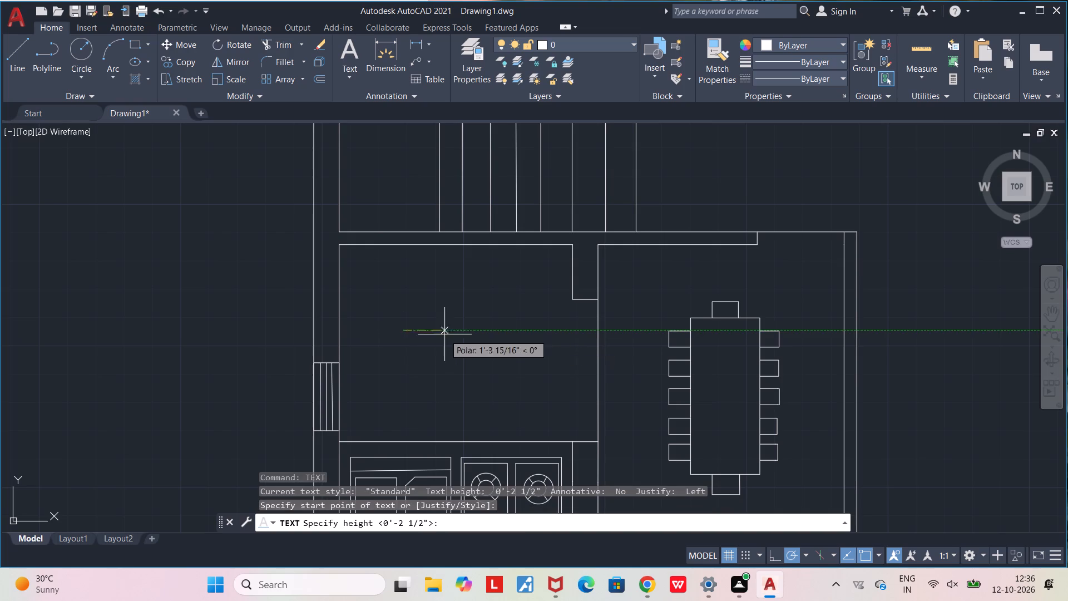
pyautogui.click(407, 329)
pyautogui.click(408, 333)
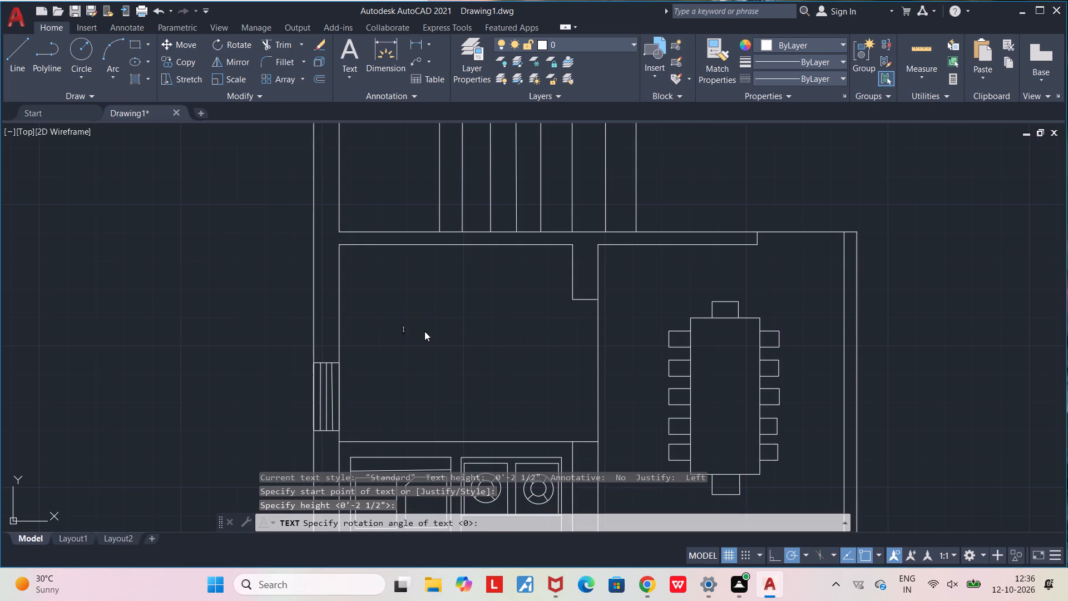
pyautogui.write('KI')
pyautogui.press('y')
pyautogui.press('BackSpace')
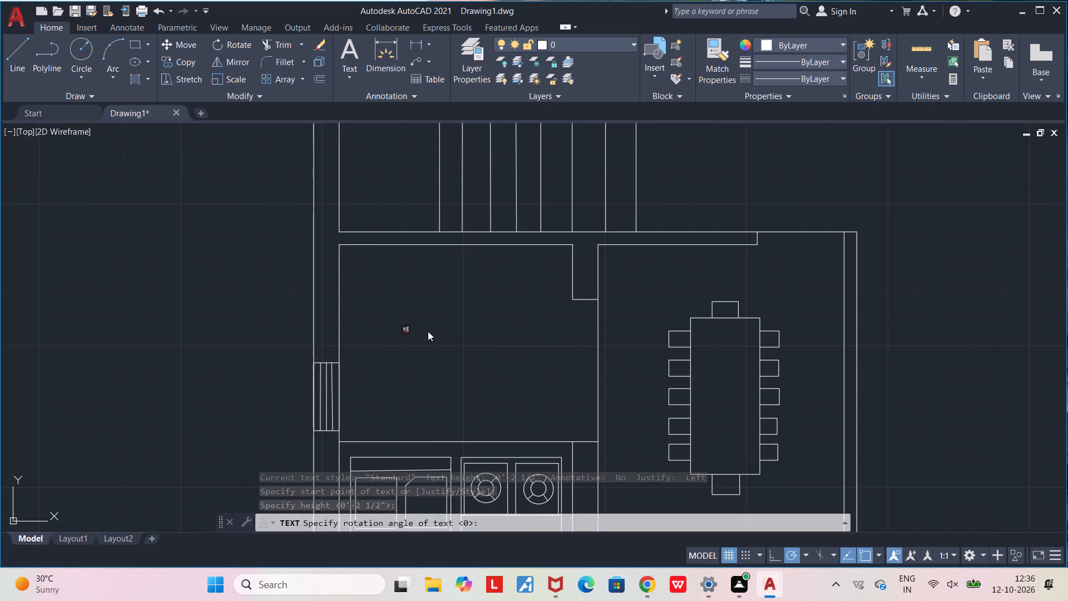
pyautogui.write('TCHEN')
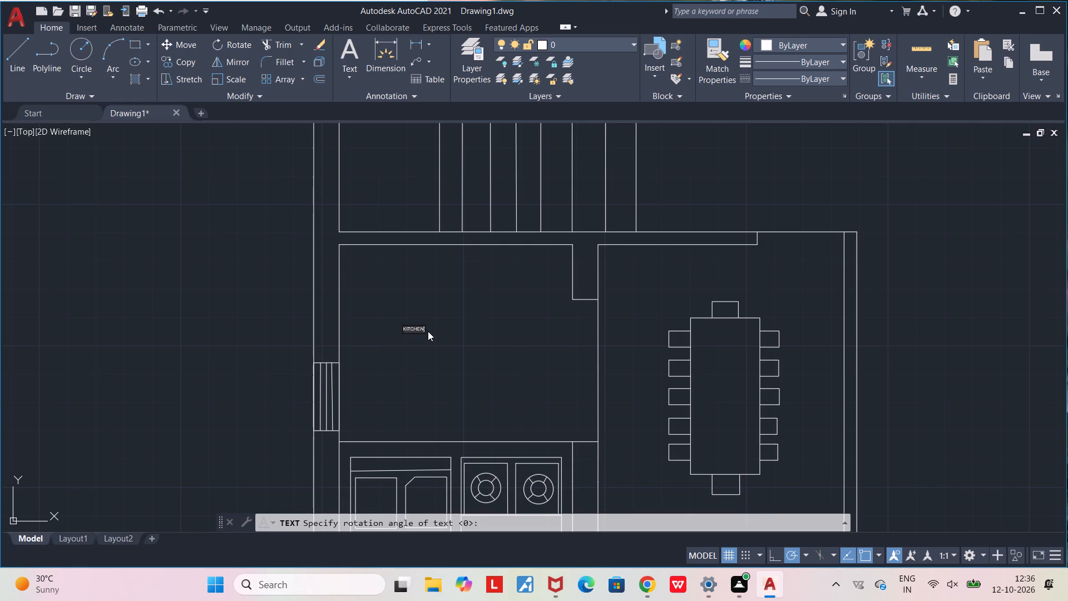
pyautogui.press('Return')
pyautogui.press('8')
pyautogui.press("'")
pyautogui.press('x')
pyautogui.write("6'")
pyautogui.click(464, 345)
pyautogui.press('Escape')
pyautogui.press('Escape')
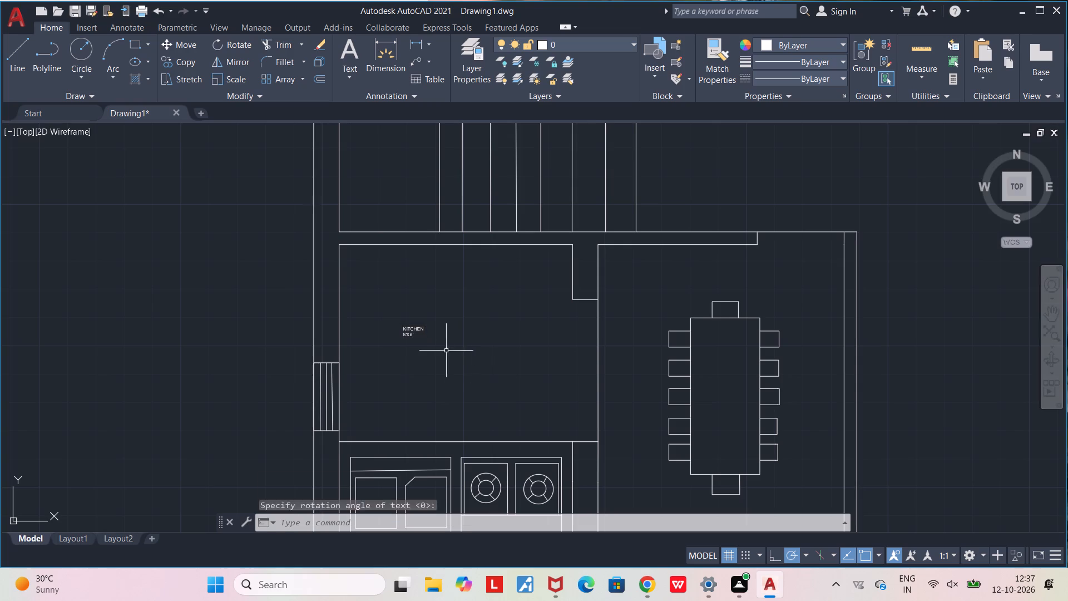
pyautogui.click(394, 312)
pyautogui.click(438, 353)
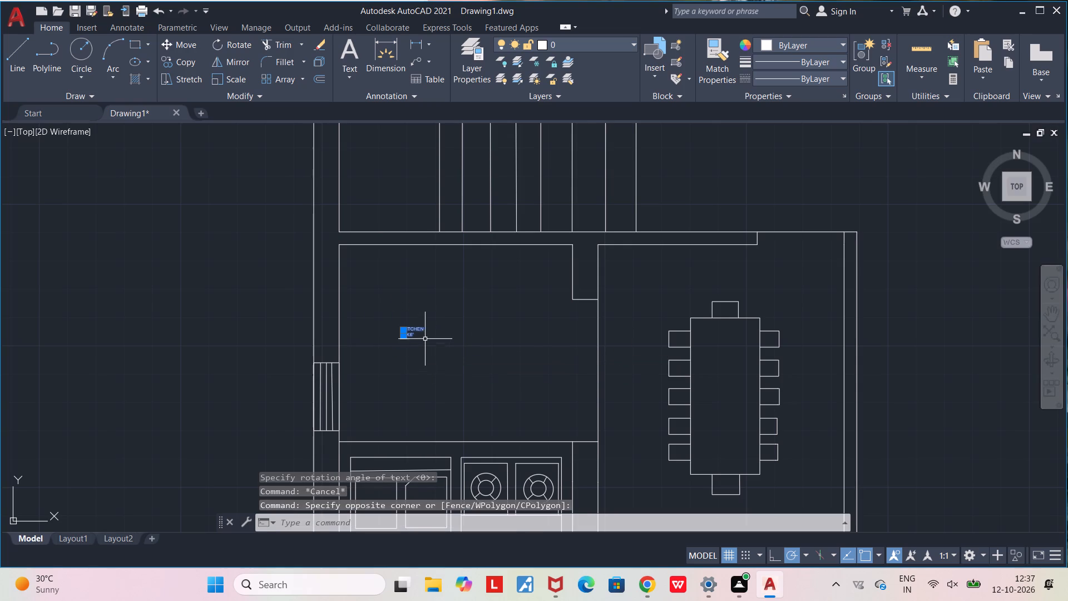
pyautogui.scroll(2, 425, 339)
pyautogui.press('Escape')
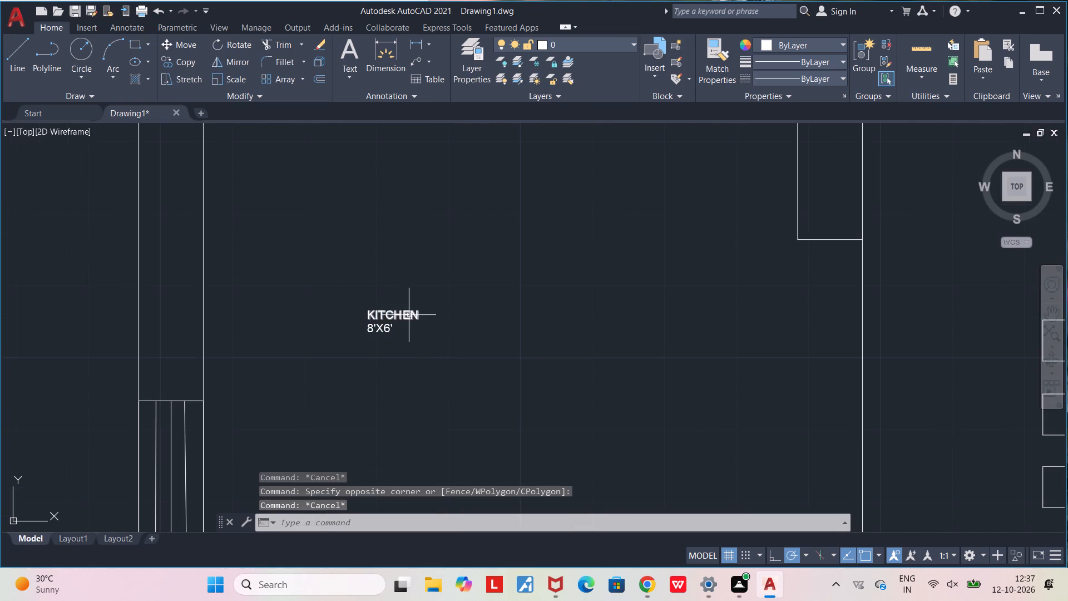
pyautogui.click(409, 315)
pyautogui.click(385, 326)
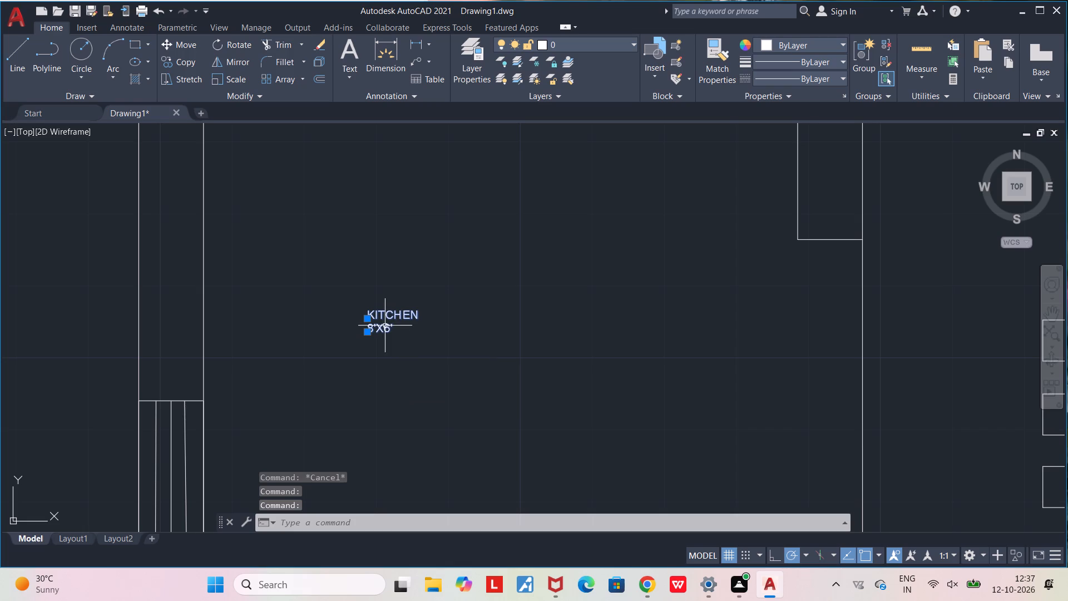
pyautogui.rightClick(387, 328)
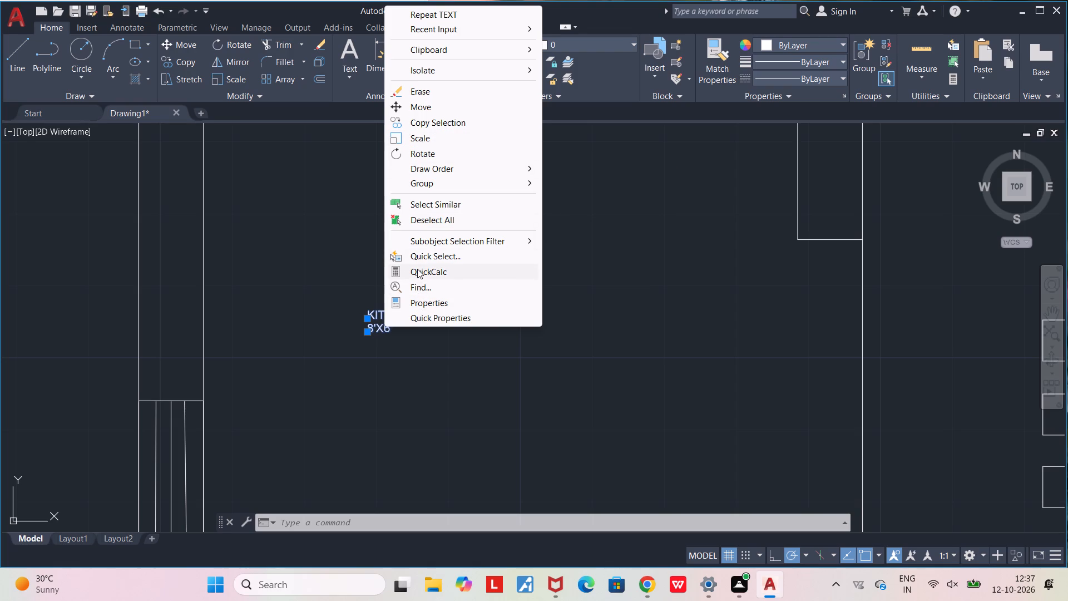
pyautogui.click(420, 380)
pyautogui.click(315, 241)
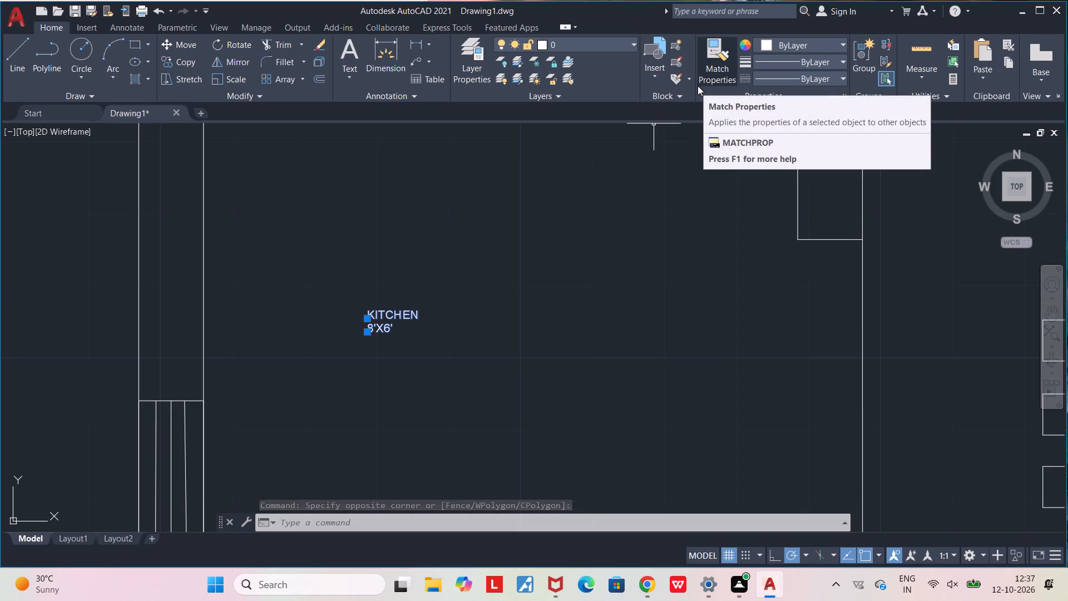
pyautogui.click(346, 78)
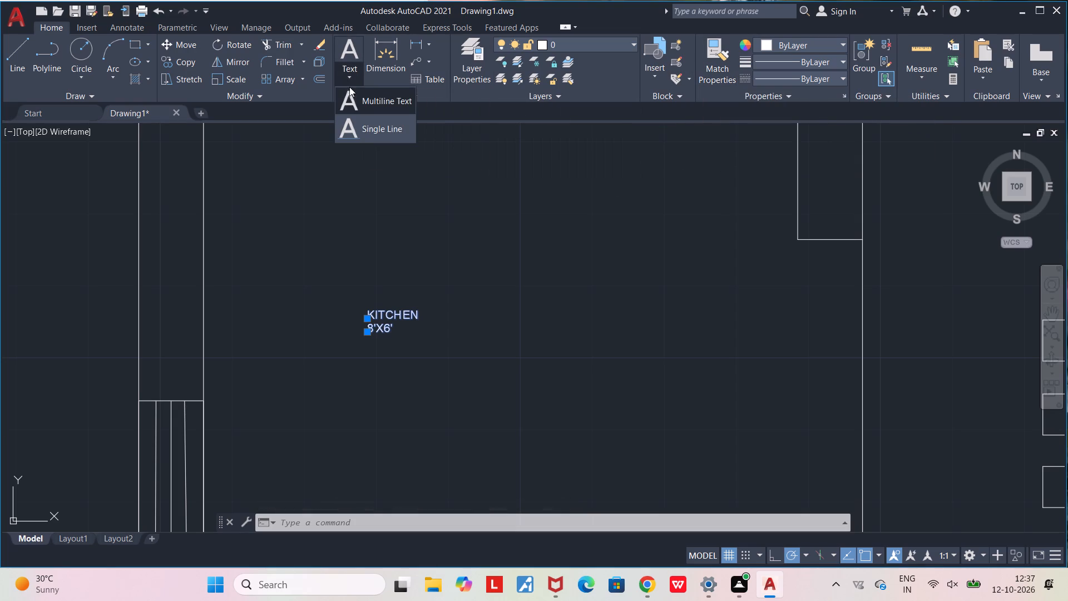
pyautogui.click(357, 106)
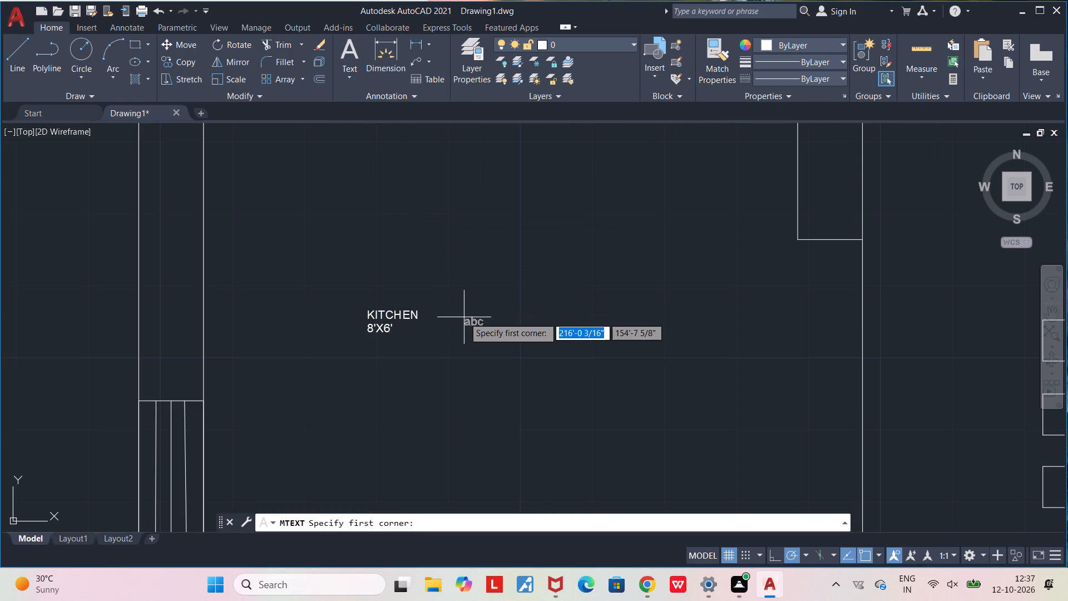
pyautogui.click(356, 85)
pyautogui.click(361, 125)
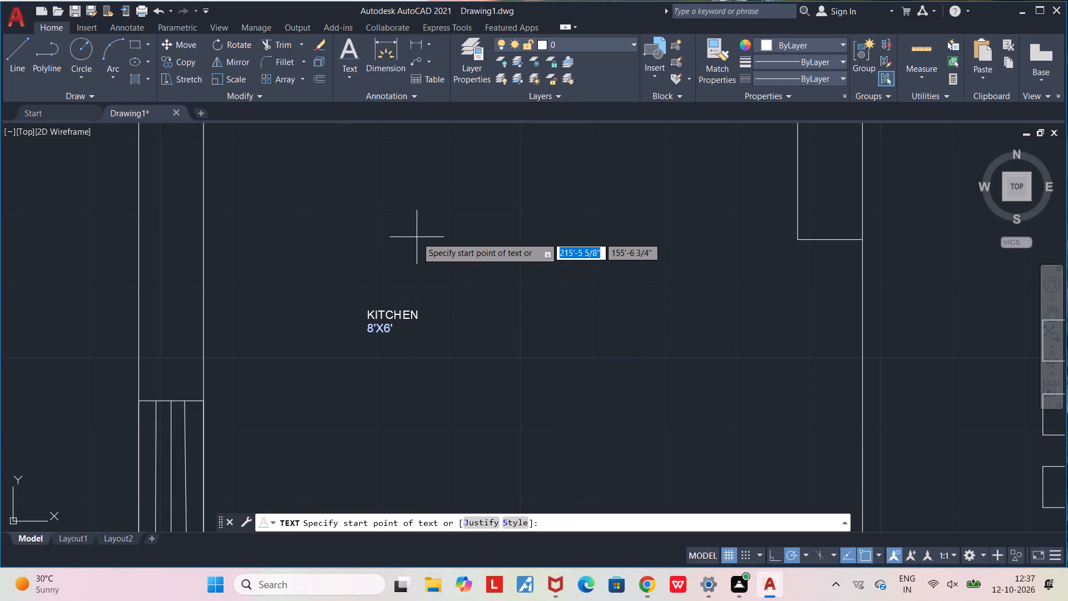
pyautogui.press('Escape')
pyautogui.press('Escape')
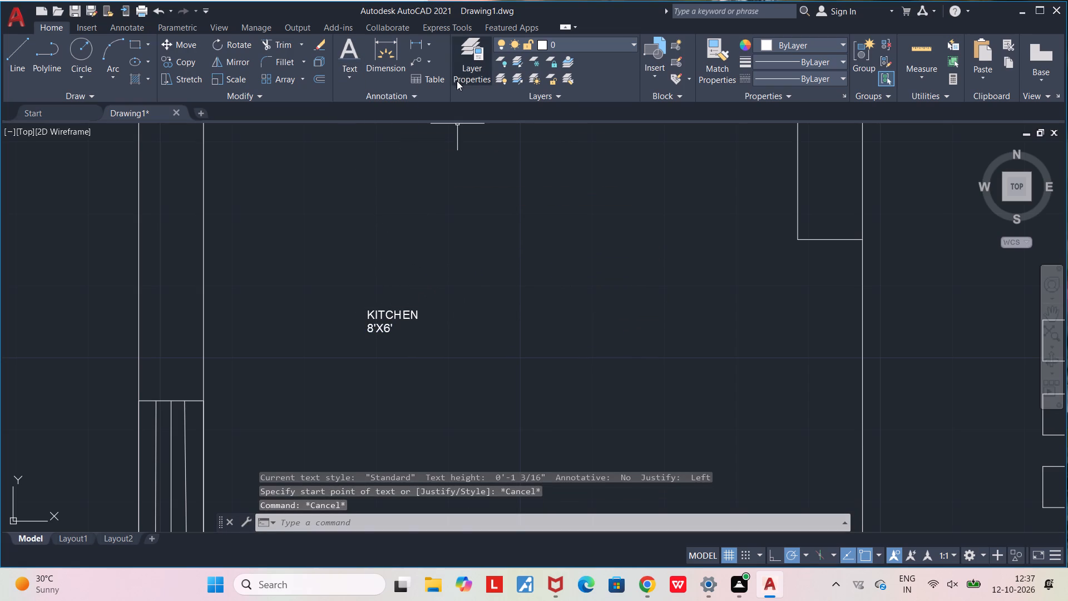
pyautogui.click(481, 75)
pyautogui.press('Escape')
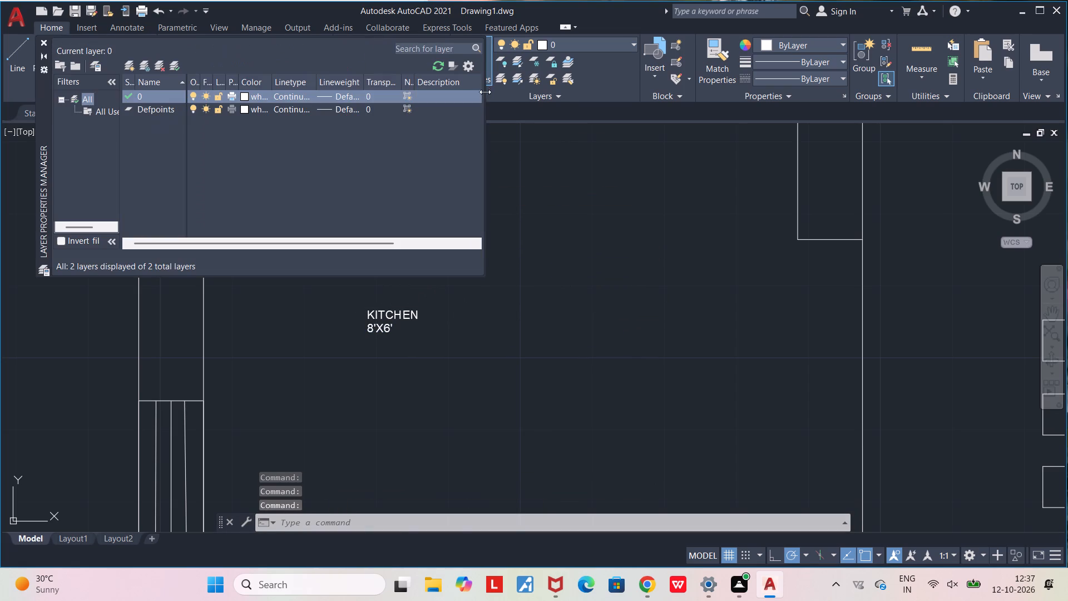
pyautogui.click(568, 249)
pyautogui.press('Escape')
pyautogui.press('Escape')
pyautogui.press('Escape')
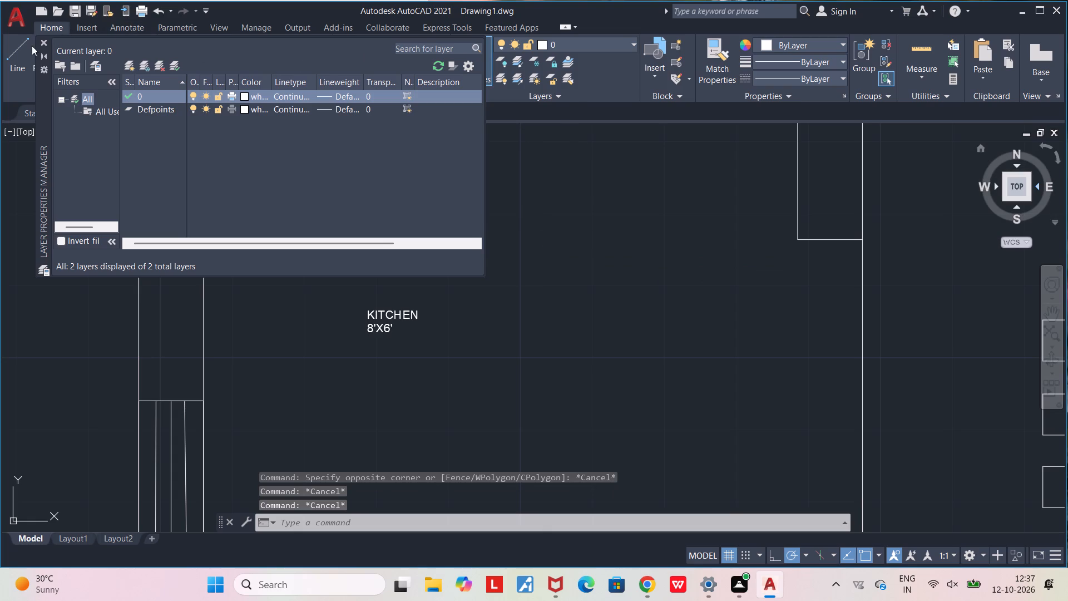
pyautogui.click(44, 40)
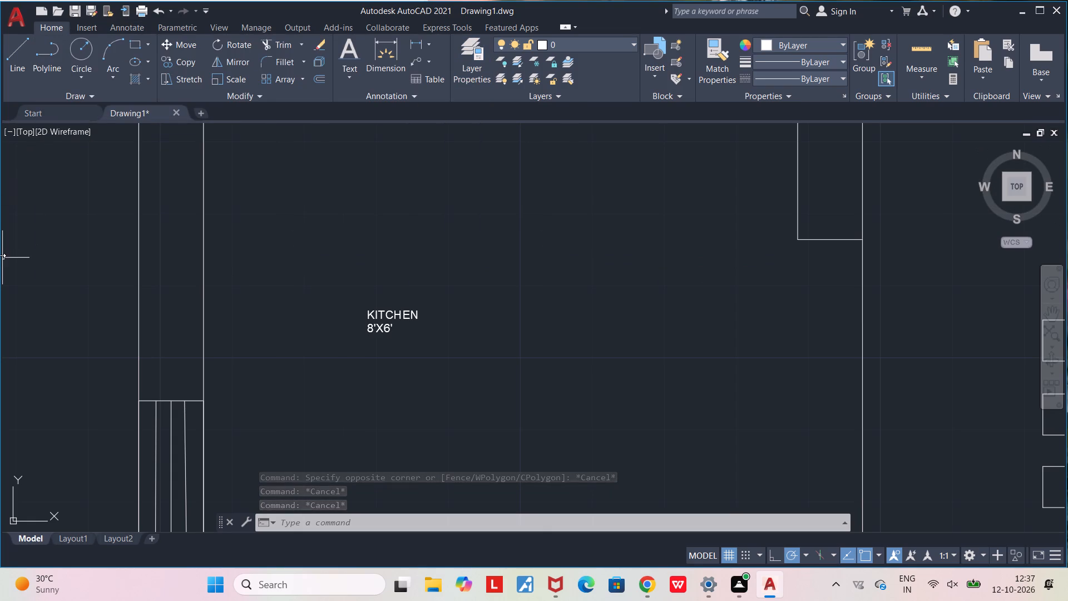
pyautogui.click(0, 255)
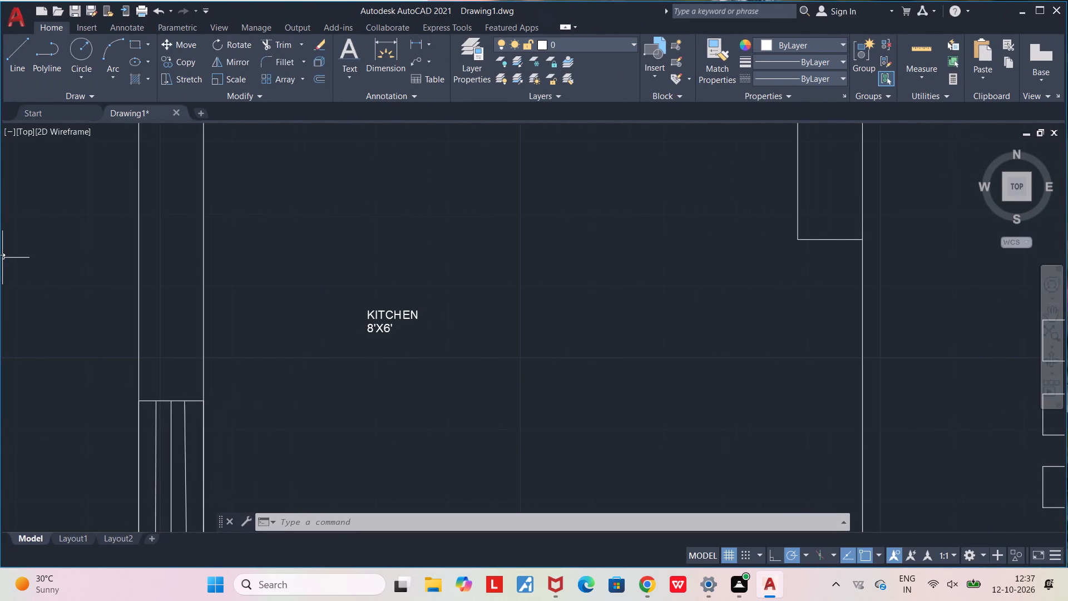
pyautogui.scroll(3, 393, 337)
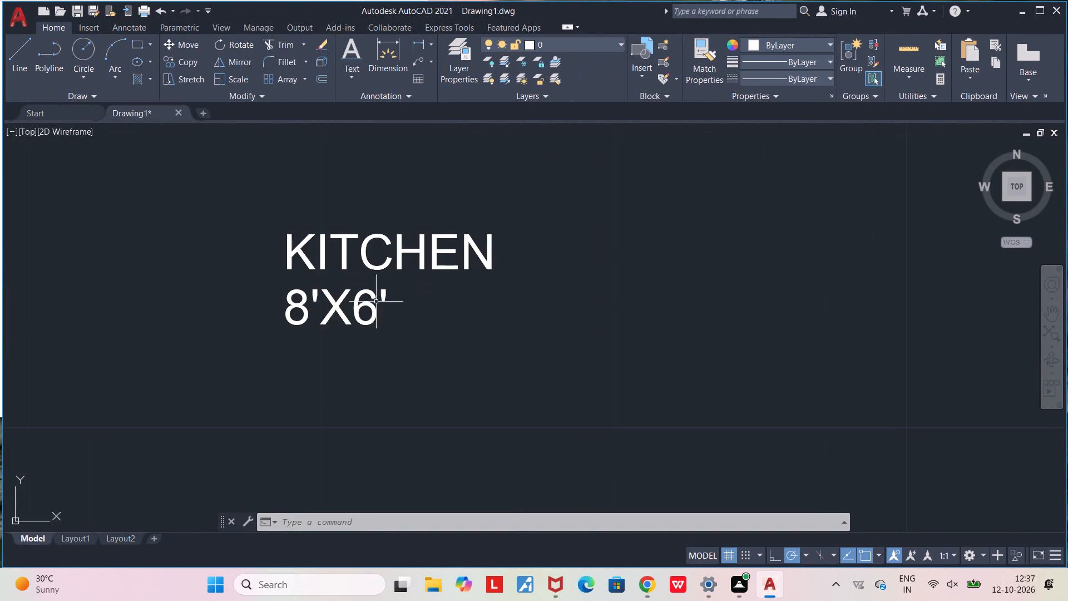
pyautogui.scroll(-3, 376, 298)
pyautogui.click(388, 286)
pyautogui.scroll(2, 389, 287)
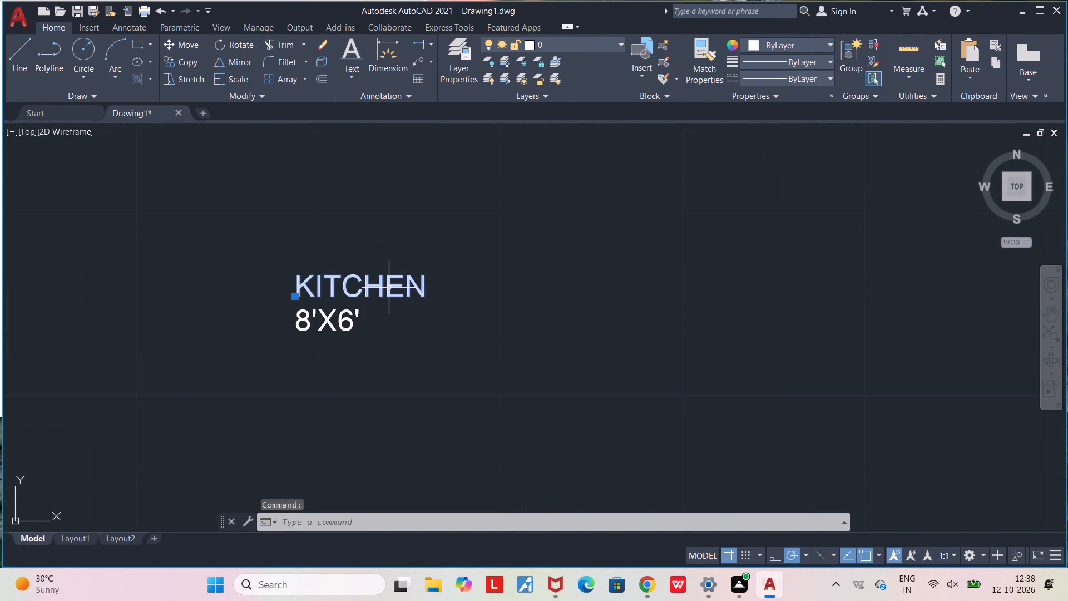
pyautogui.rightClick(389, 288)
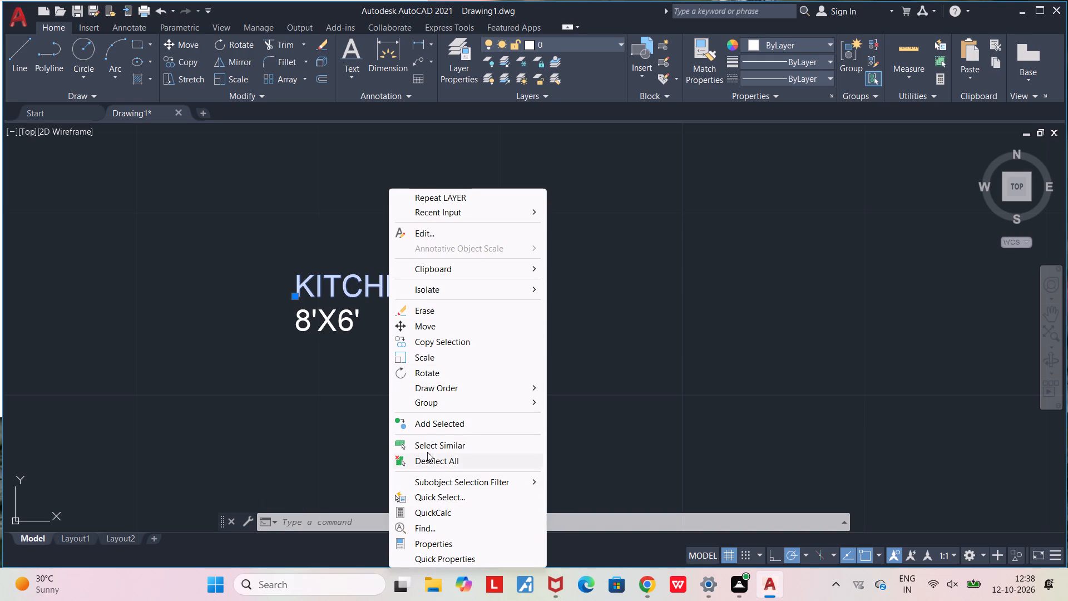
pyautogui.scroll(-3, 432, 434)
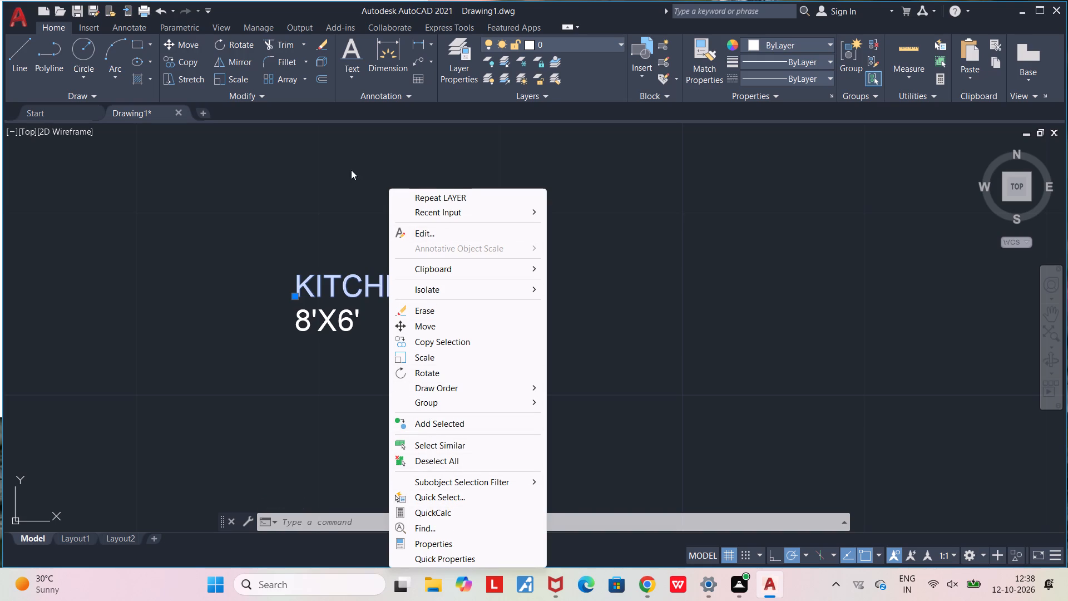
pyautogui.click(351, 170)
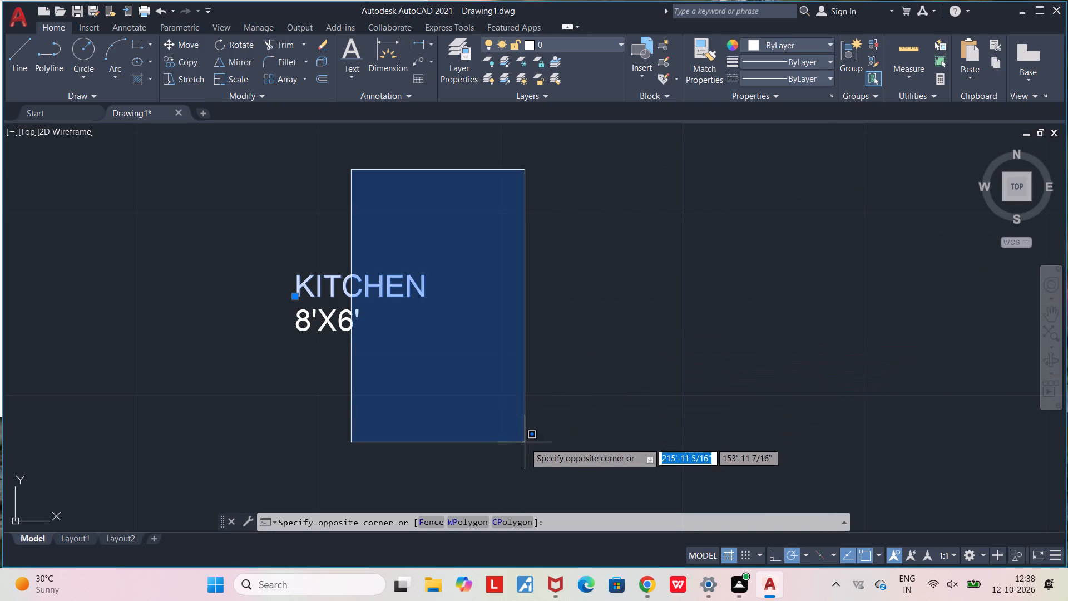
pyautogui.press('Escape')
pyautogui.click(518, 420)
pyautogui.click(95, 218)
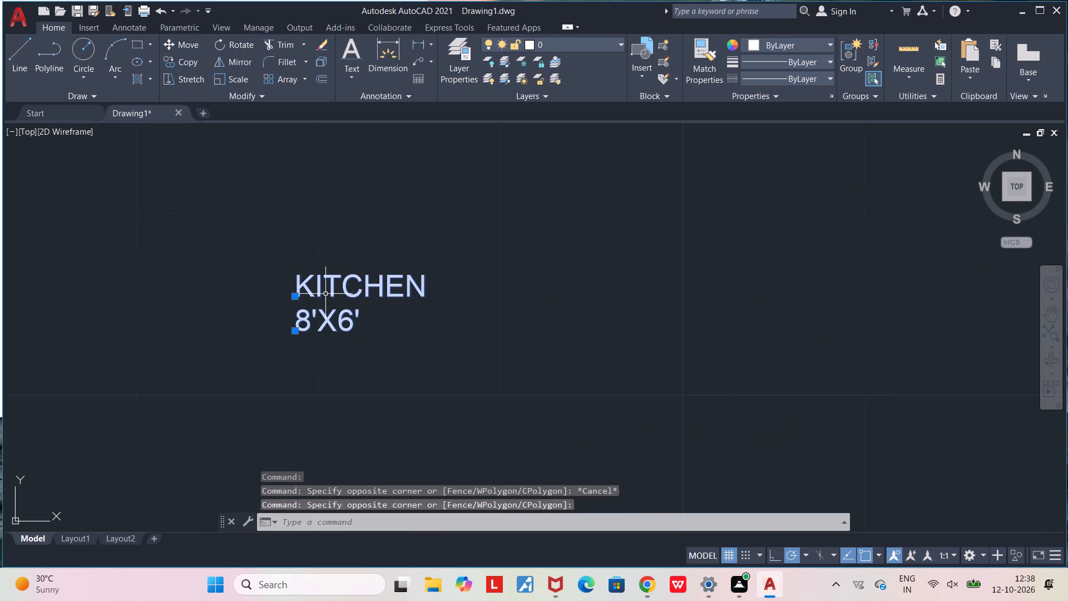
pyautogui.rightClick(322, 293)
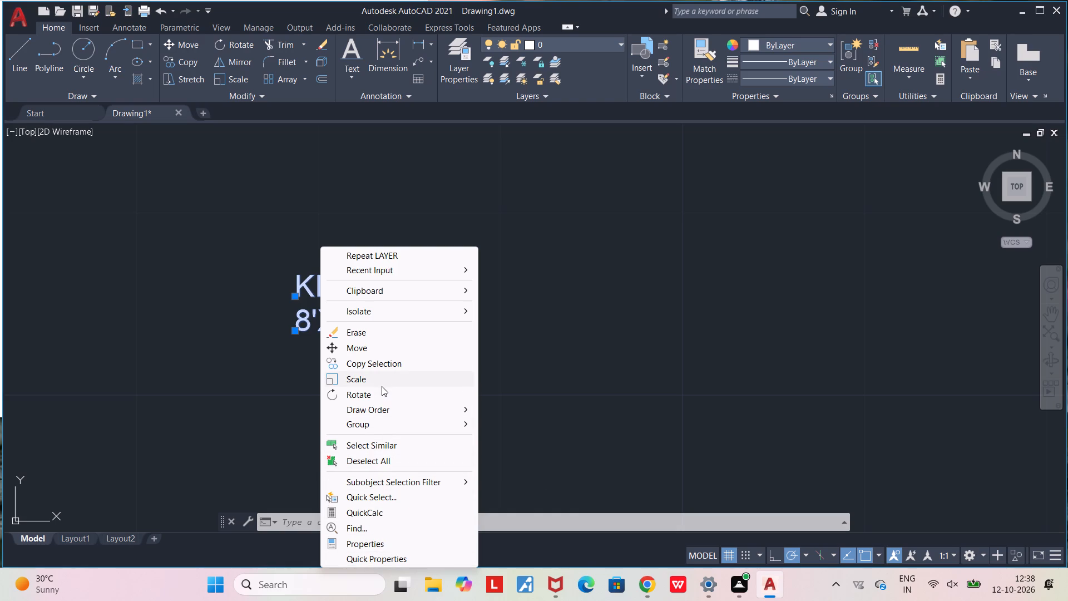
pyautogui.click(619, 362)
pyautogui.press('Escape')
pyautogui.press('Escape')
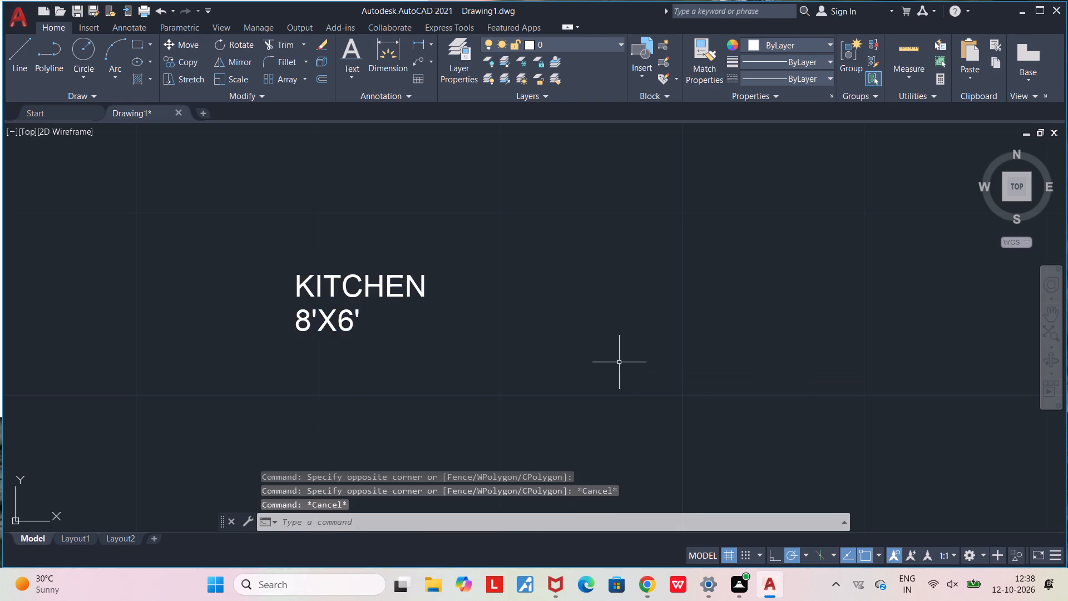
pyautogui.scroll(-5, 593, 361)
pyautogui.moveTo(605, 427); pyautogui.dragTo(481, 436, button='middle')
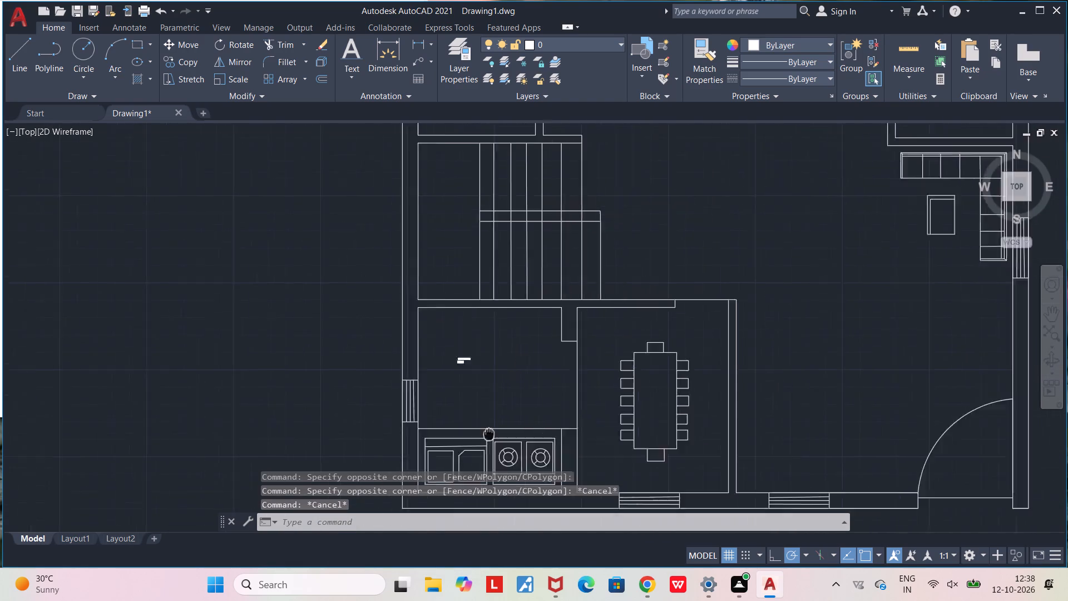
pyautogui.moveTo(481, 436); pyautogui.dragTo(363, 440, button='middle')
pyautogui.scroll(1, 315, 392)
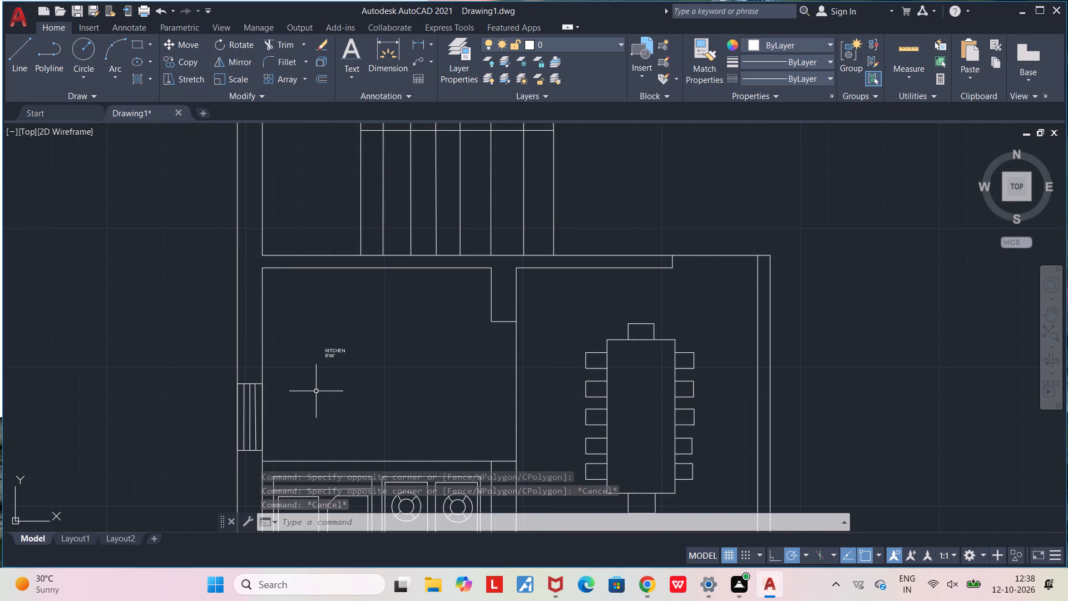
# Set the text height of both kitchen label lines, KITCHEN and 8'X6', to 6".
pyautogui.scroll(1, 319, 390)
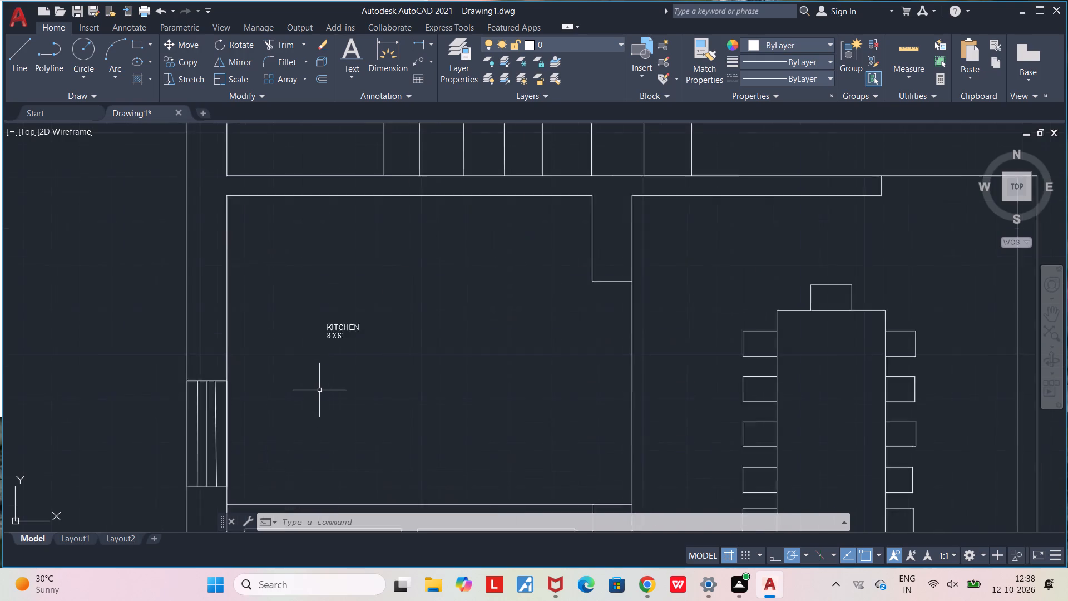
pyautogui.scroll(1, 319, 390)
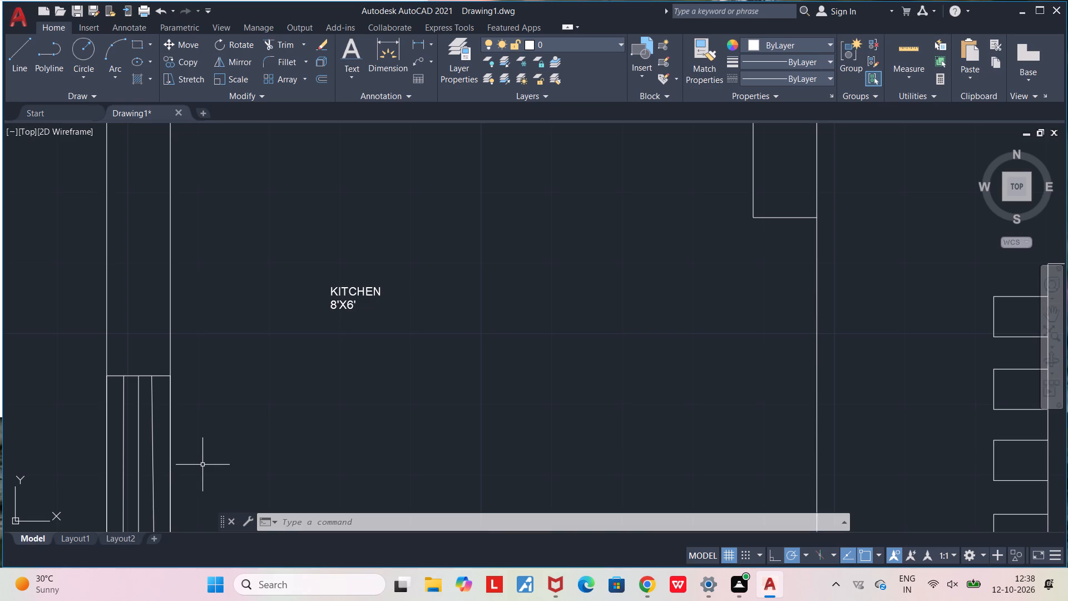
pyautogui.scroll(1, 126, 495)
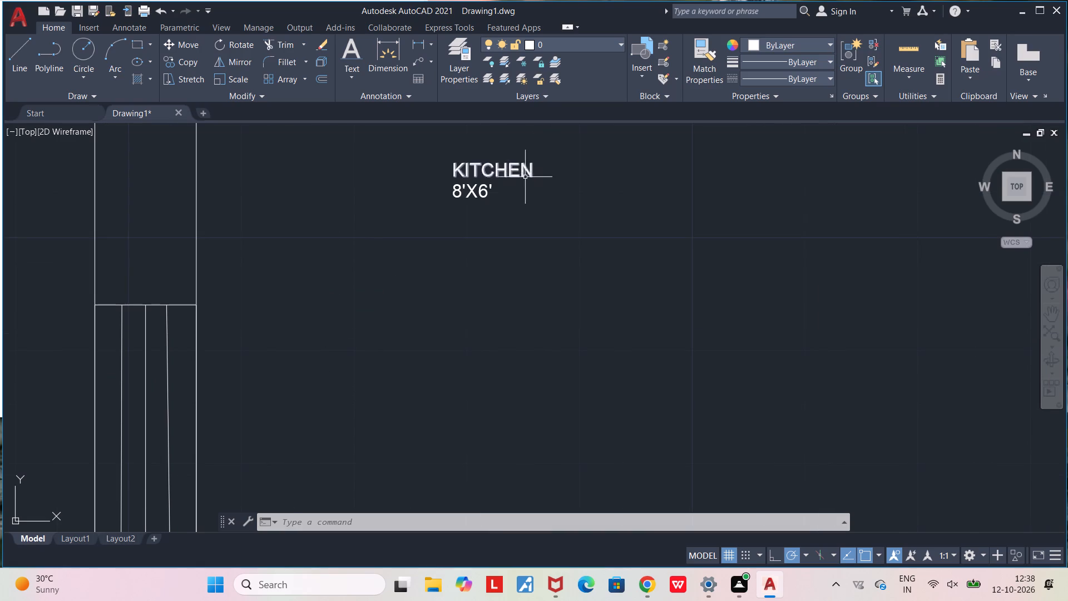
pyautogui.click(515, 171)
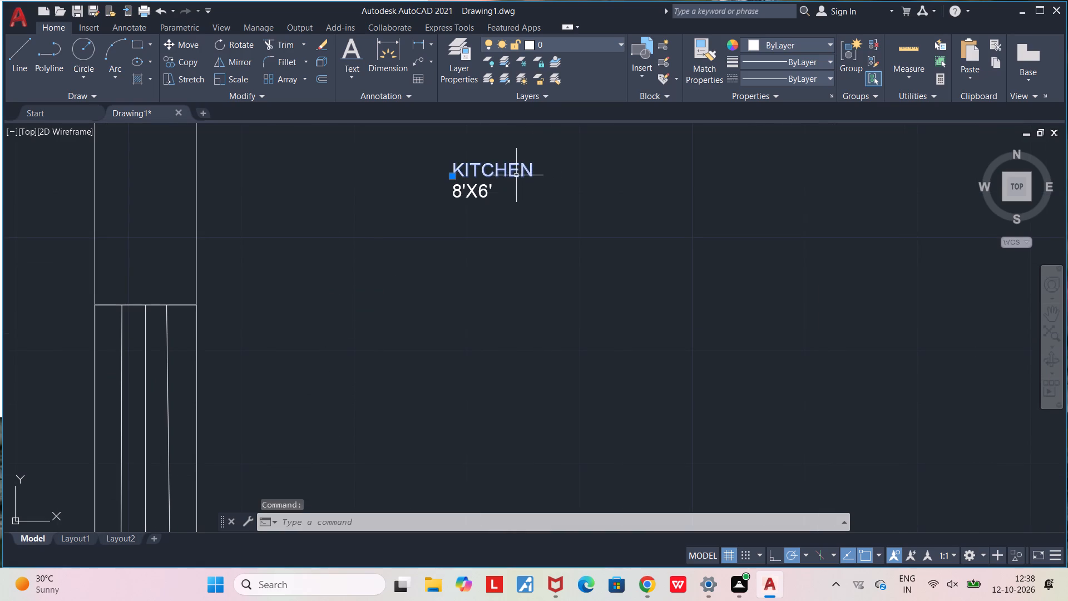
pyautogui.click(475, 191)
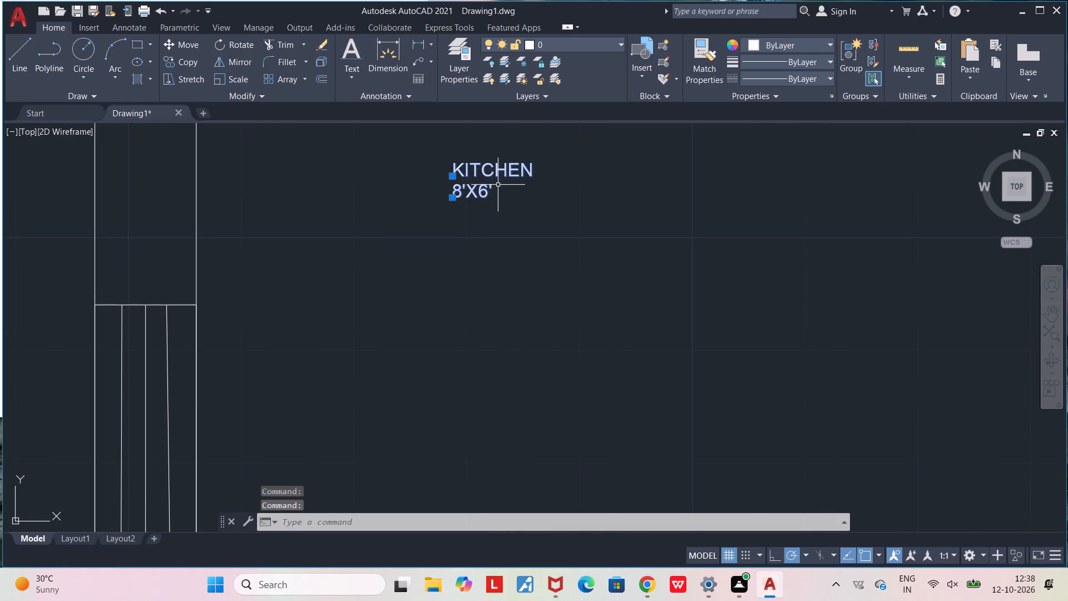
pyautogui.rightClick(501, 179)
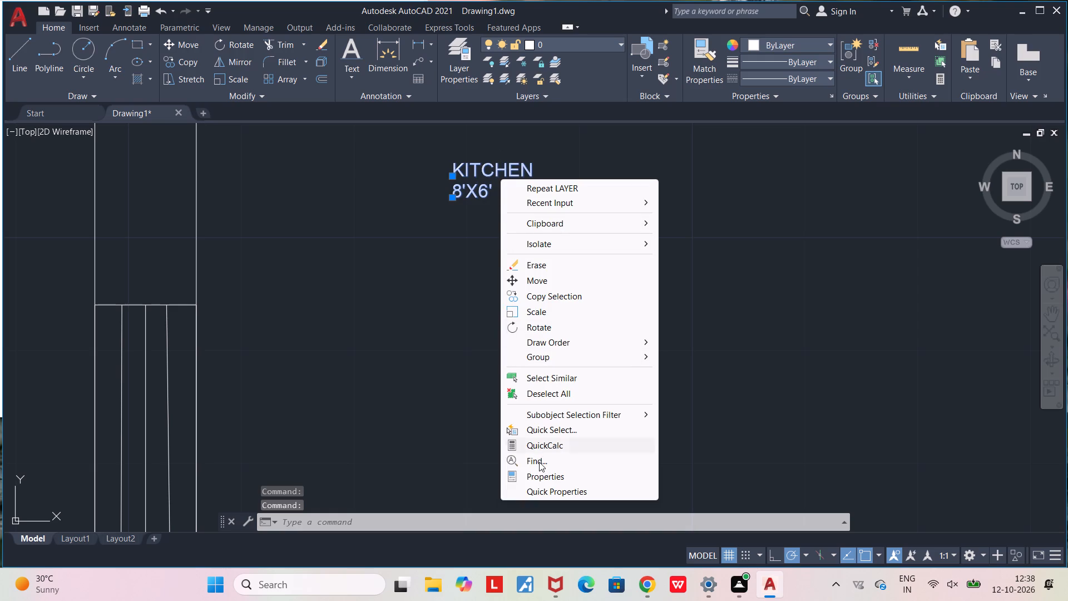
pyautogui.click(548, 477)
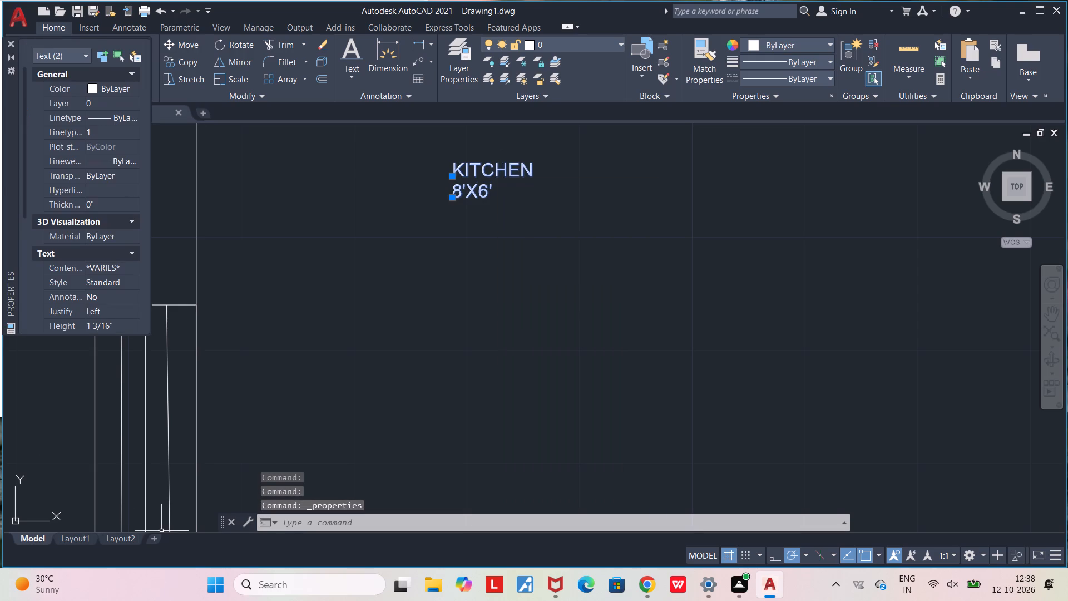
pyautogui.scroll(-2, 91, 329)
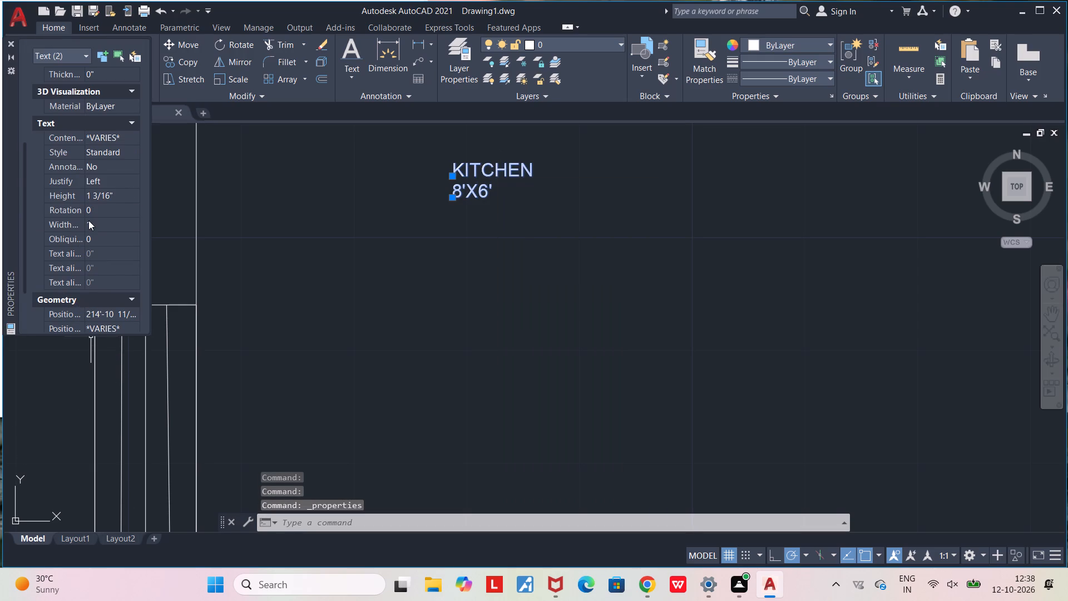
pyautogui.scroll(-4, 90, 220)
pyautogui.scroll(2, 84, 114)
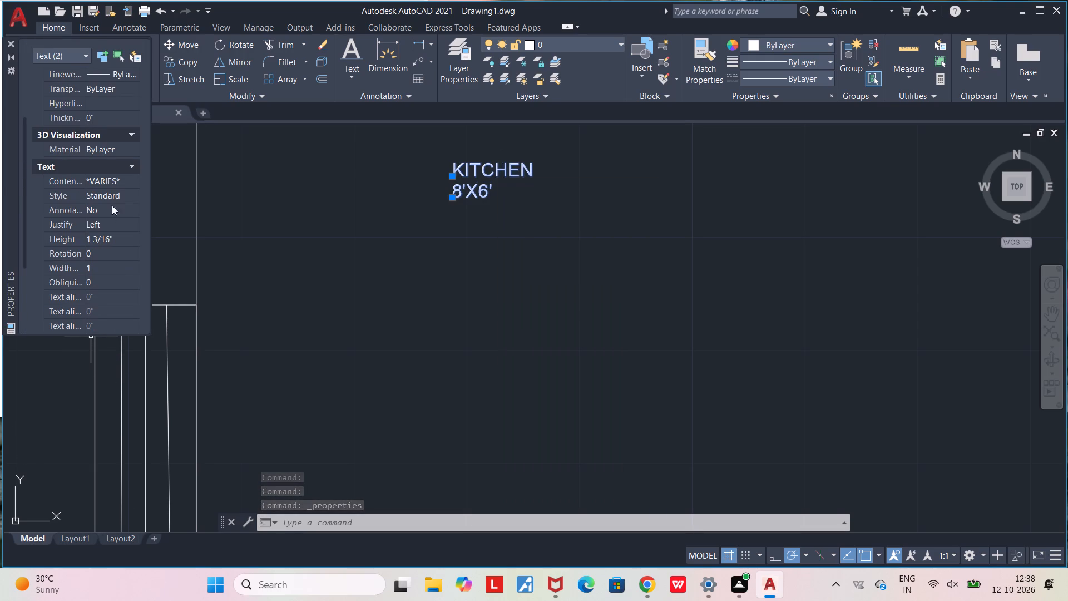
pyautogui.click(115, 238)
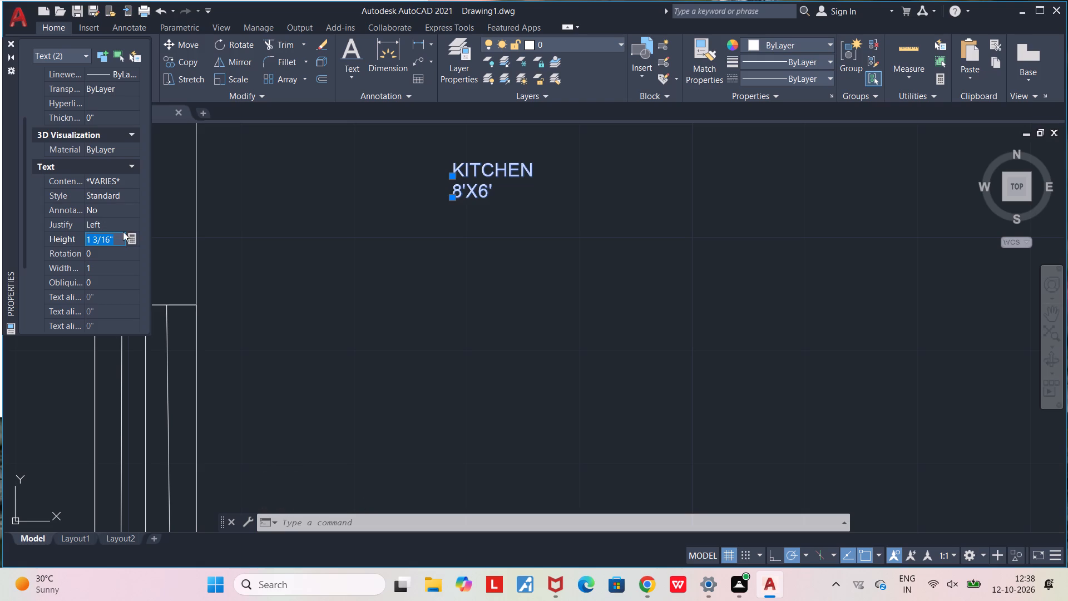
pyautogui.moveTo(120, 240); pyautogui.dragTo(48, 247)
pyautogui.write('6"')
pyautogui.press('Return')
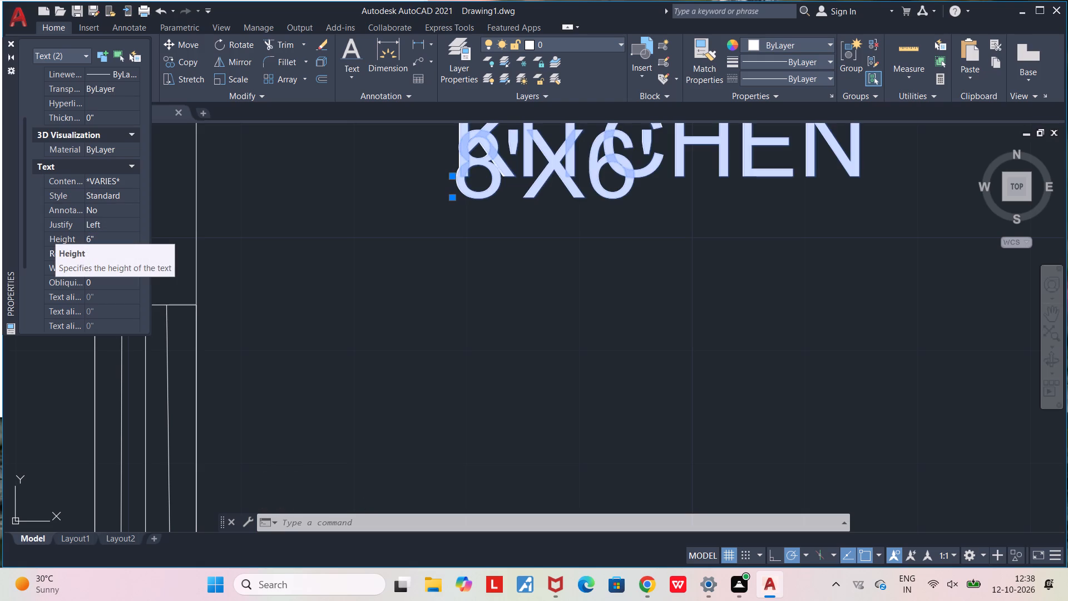
# Erase the two overlapping single-line texts, KITCHEN and 8'X6', from the kitchen.
pyautogui.scroll(-4, 502, 121)
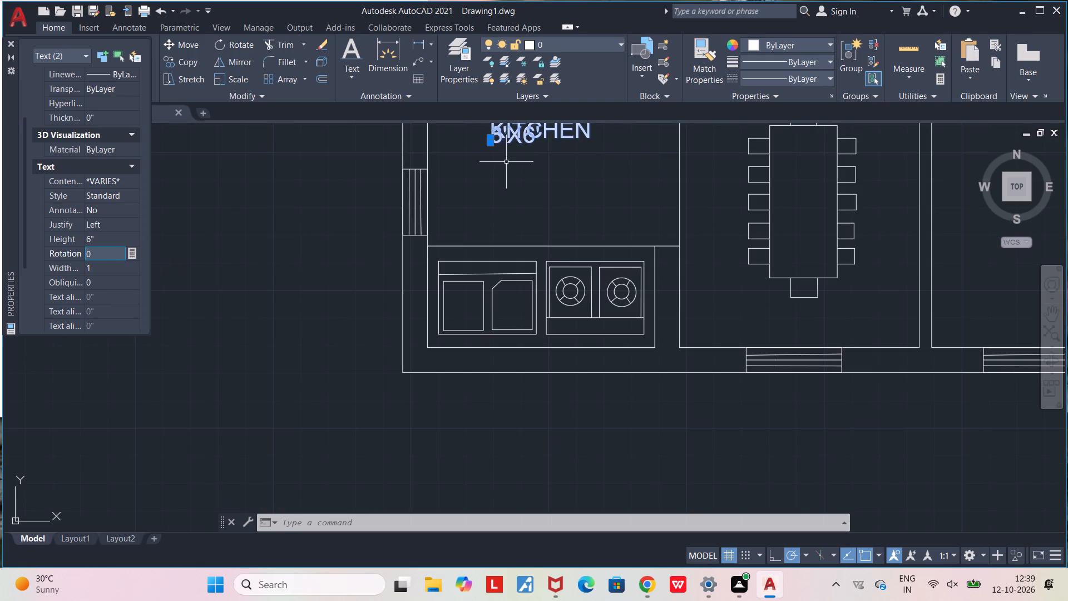
pyautogui.moveTo(527, 176); pyautogui.dragTo(443, 278, button='middle')
pyautogui.scroll(4, 436, 258)
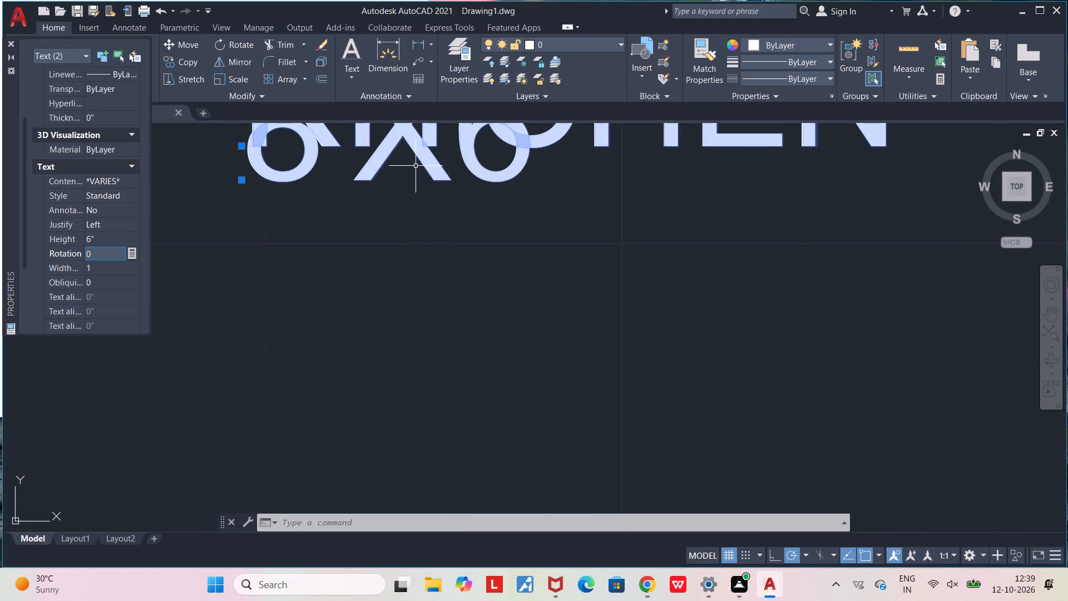
pyautogui.click(438, 174)
pyautogui.scroll(-3, 438, 180)
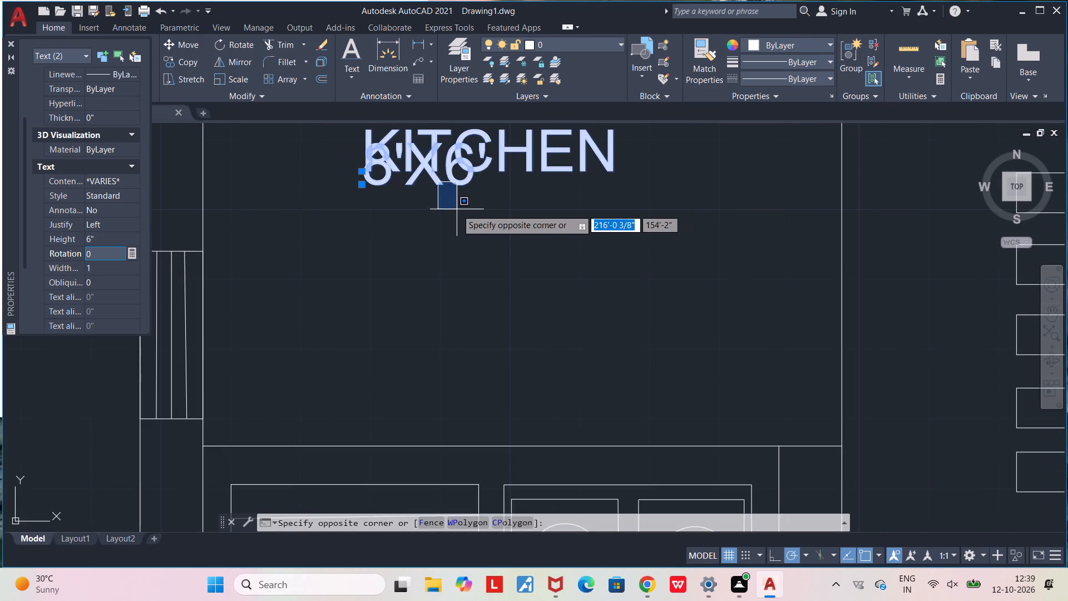
pyautogui.scroll(-4, 457, 209)
pyautogui.press('Escape')
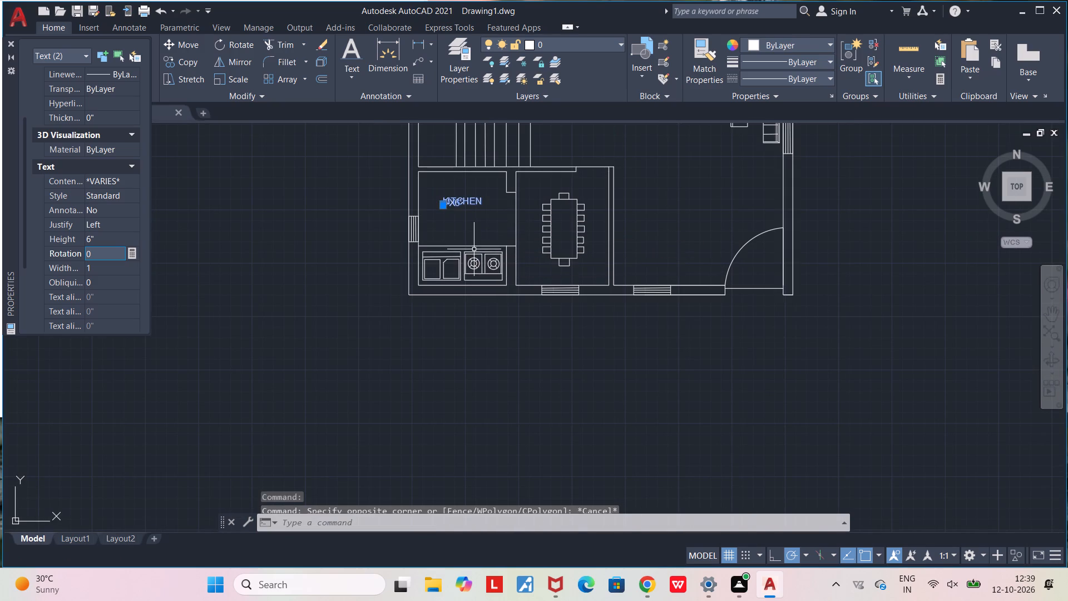
pyautogui.scroll(3, 457, 218)
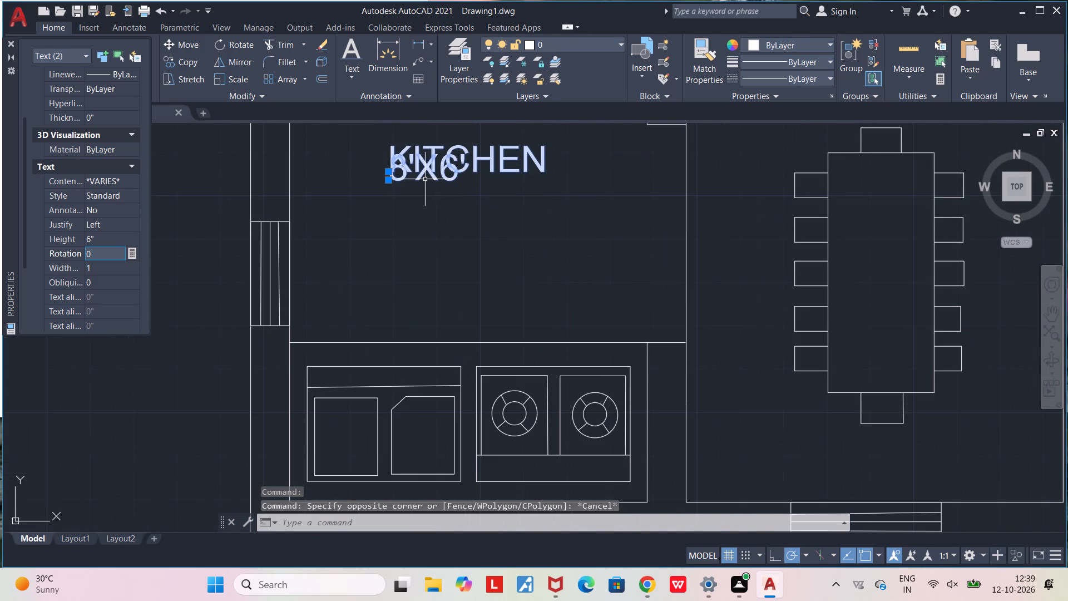
pyautogui.click(558, 140)
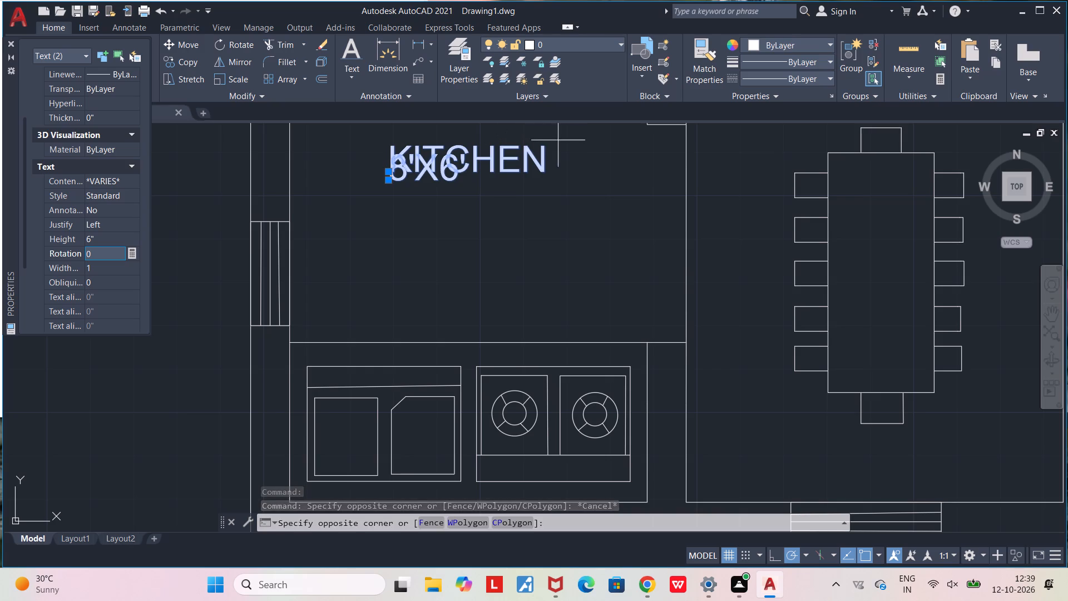
pyautogui.click(364, 250)
pyautogui.press('Delete')
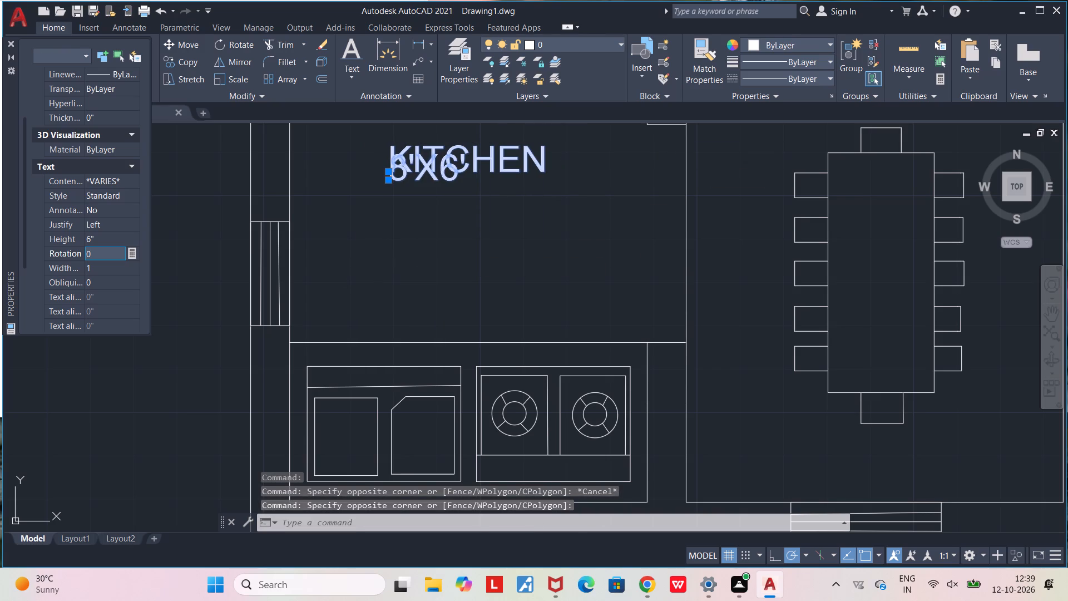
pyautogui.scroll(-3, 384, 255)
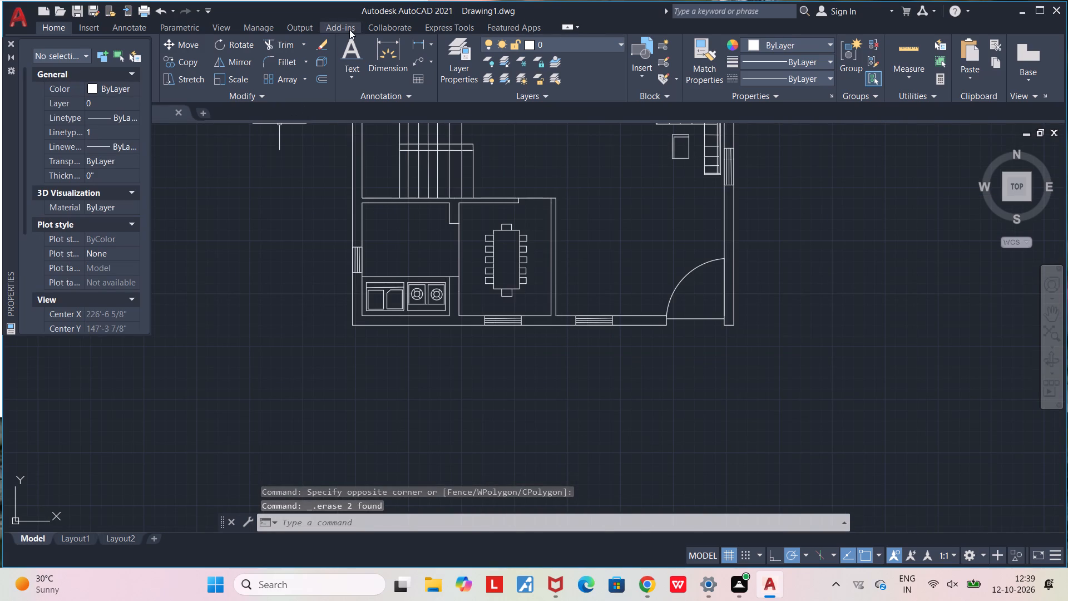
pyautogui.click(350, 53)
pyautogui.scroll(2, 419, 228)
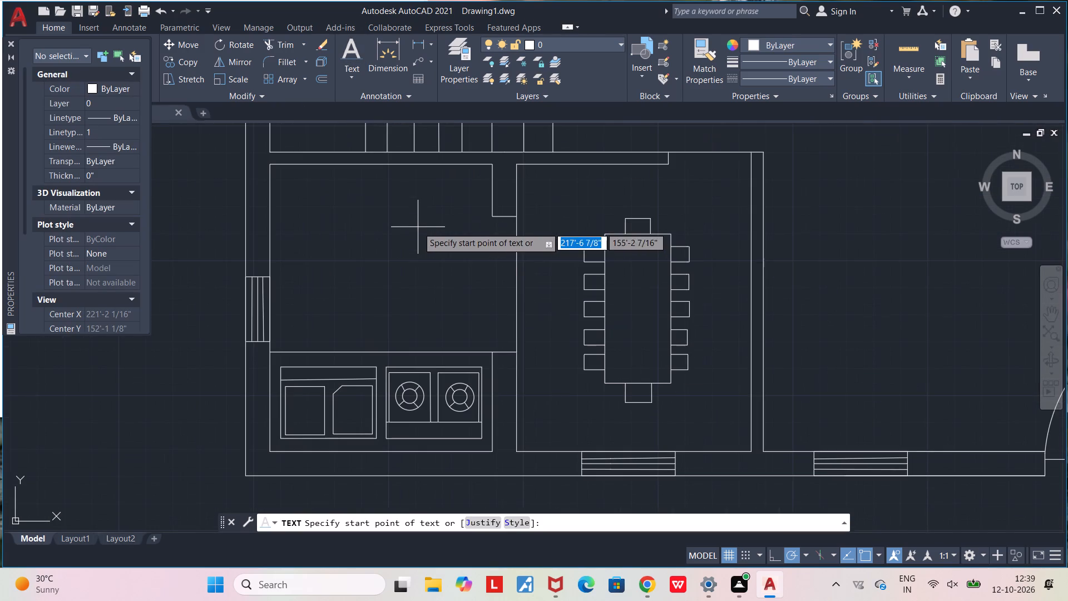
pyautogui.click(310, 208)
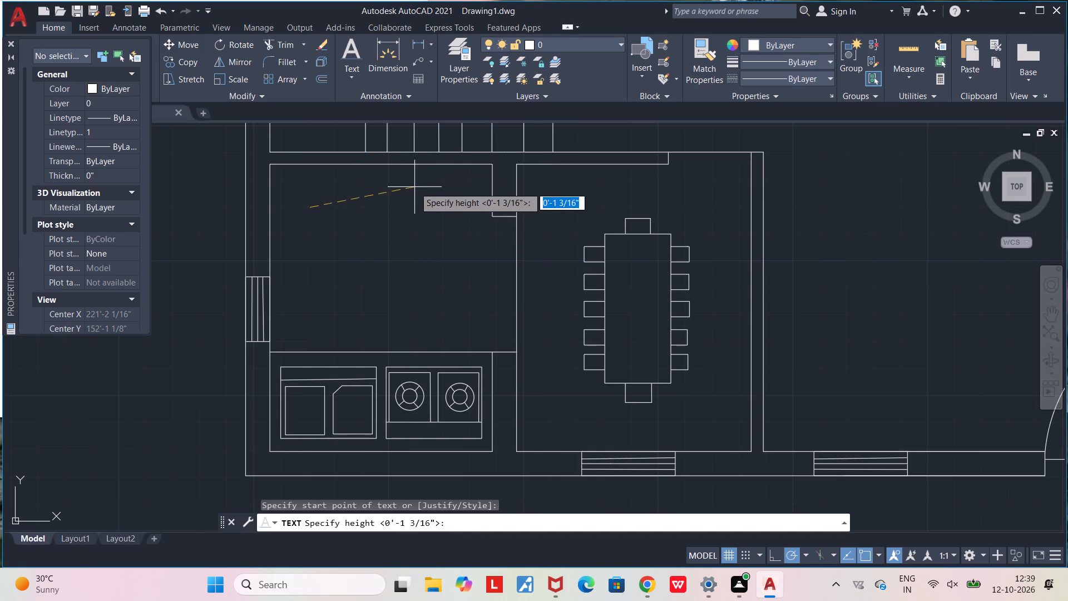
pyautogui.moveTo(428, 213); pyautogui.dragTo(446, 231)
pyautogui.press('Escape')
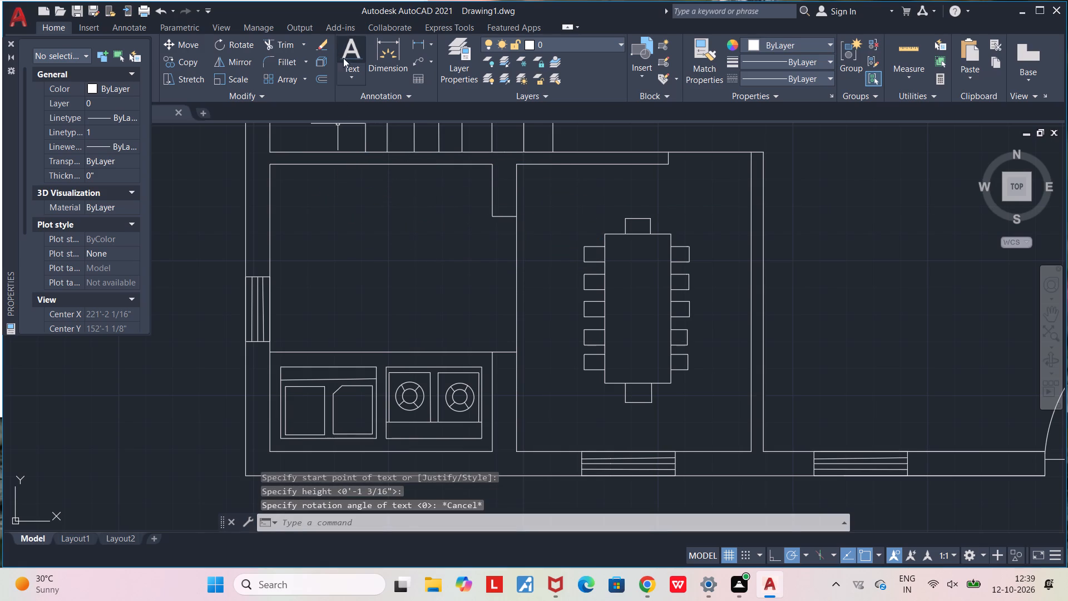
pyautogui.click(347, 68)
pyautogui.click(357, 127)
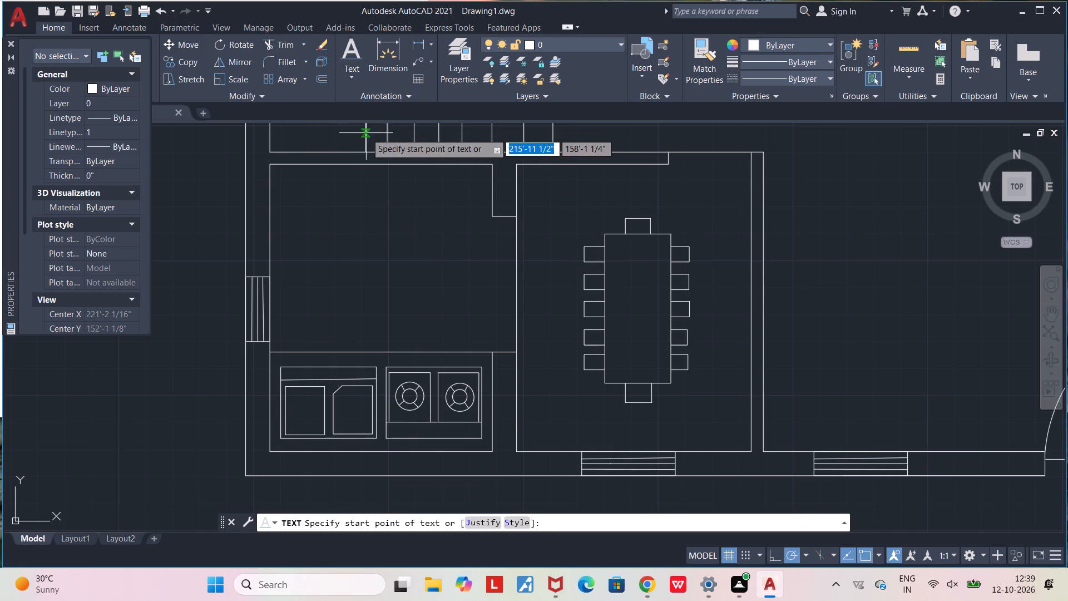
# Place a multiline text label in the upper part of the kitchen, reading KITCHEN with 8'X6' on the second line.
pyautogui.click(350, 55)
pyautogui.click(352, 81)
pyautogui.click(354, 97)
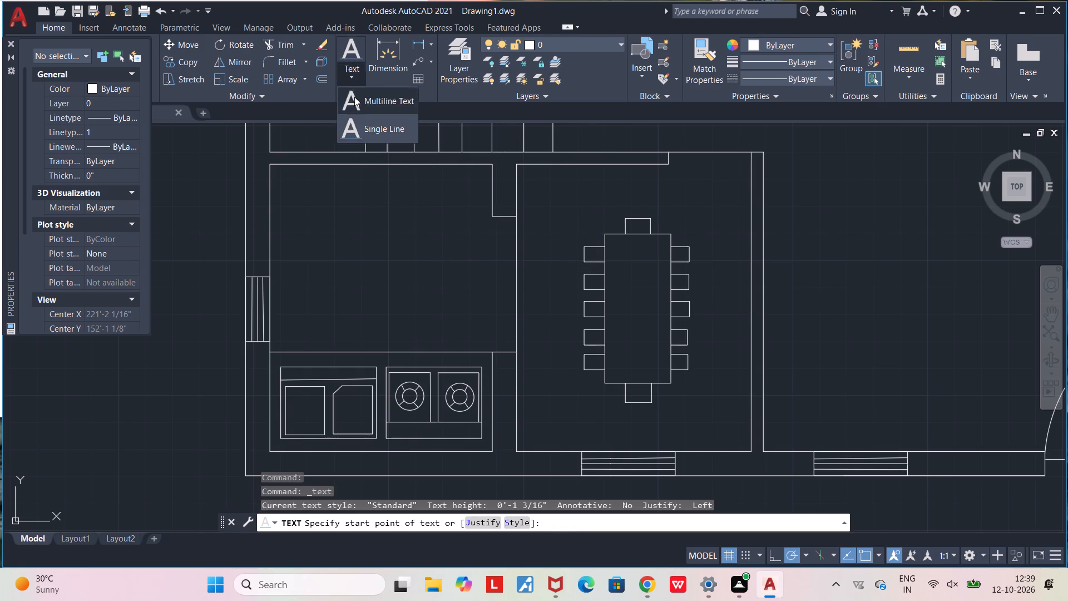
pyautogui.click(316, 201)
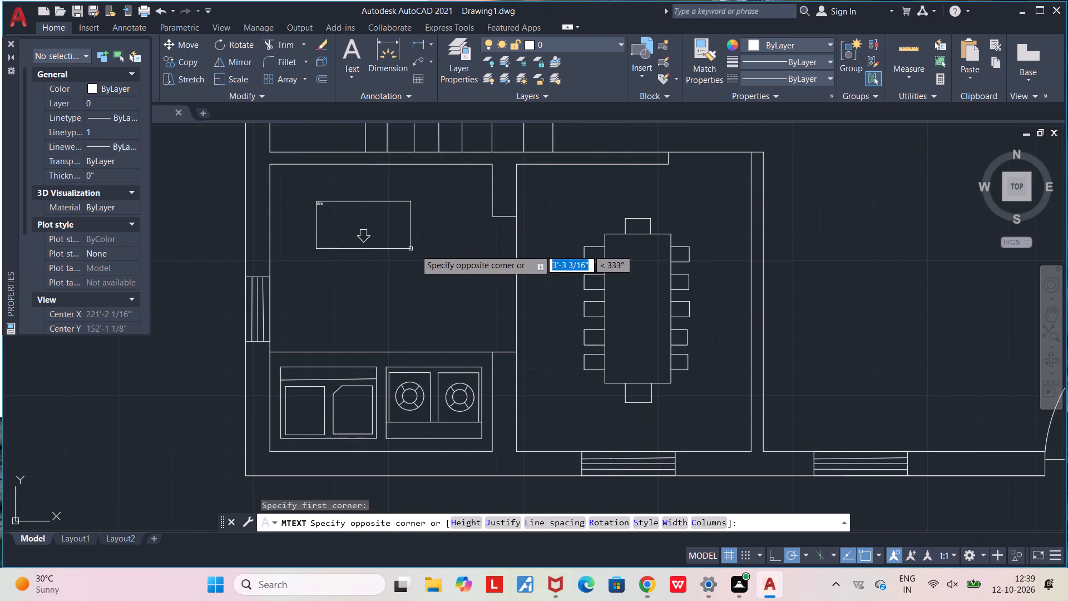
pyautogui.click(458, 267)
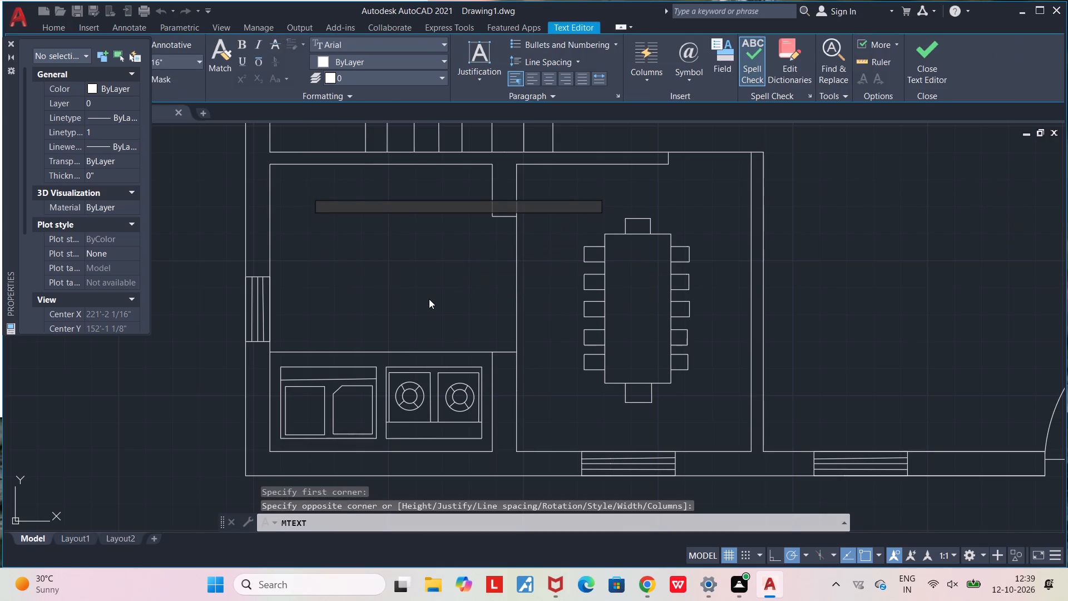
pyautogui.write('KIT')
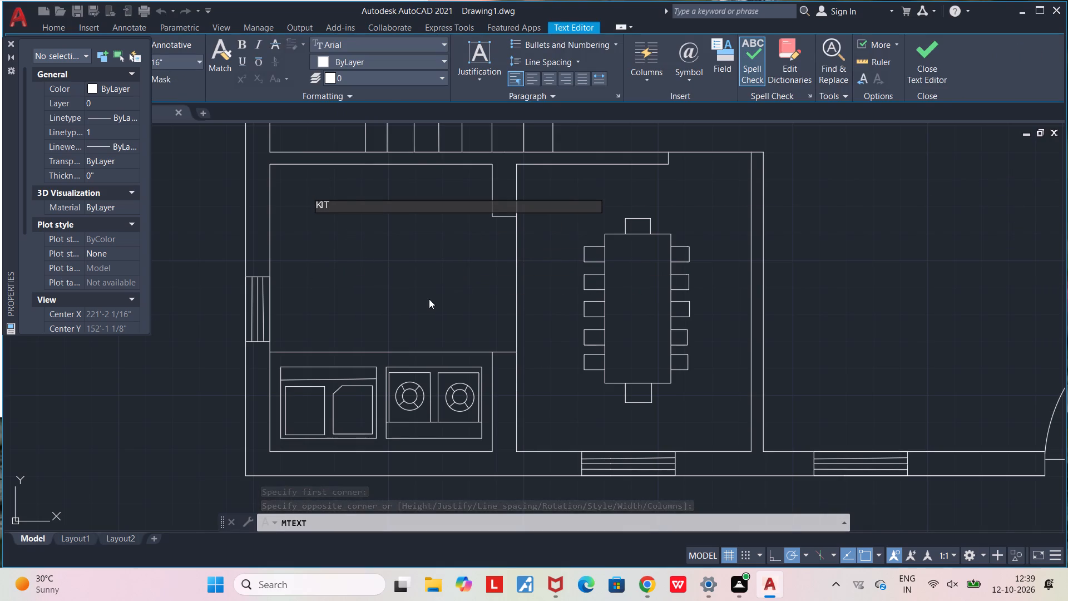
pyautogui.write('CH')
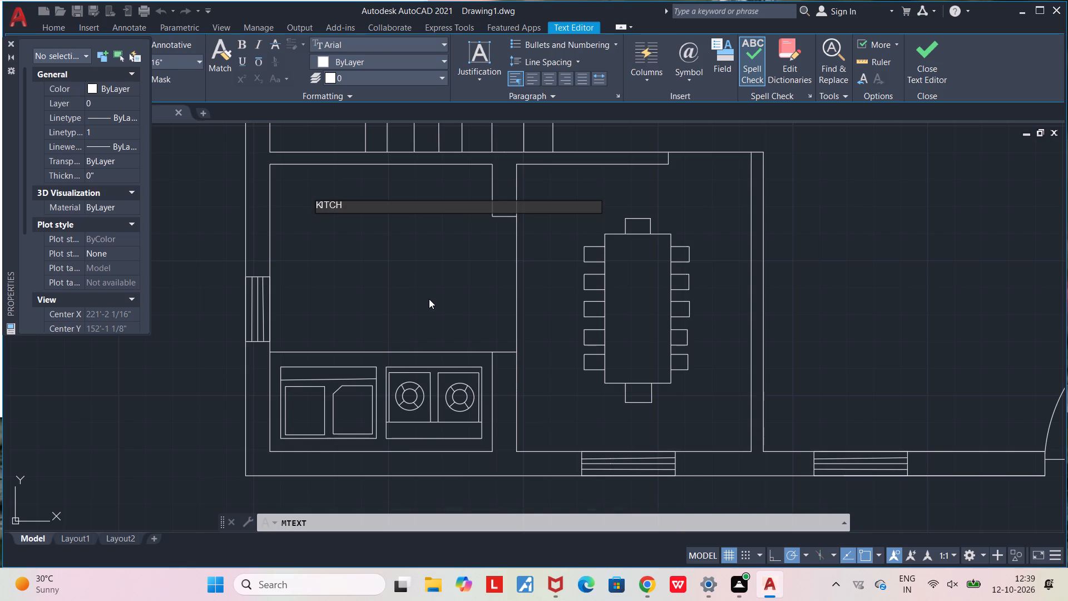
pyautogui.write('EN')
pyautogui.press('space')
pyautogui.press('Return')
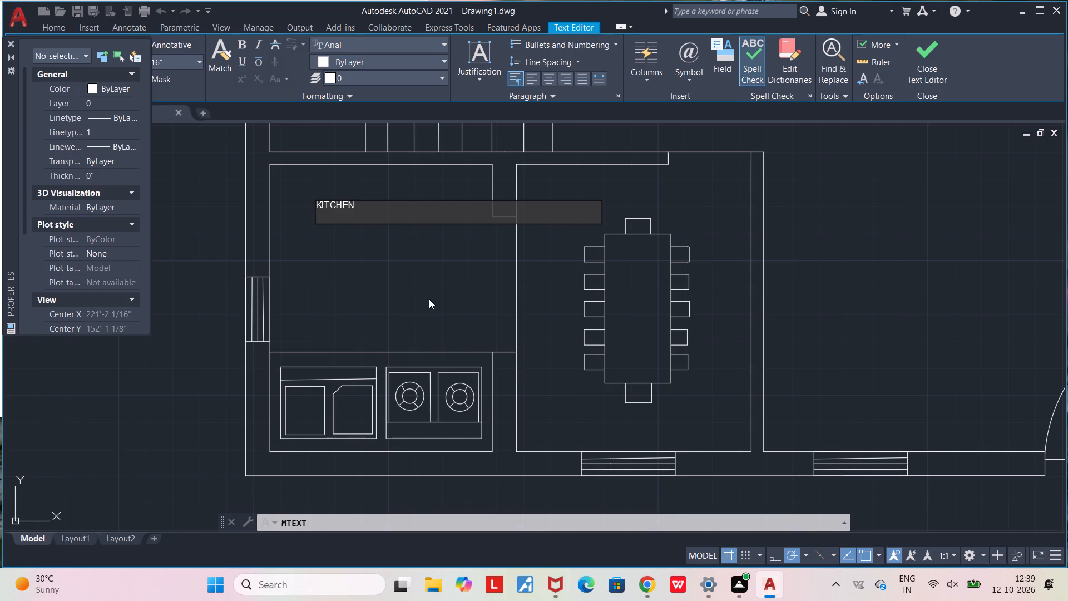
pyautogui.press('8')
pyautogui.write("'X6'")
pyautogui.press('Return')
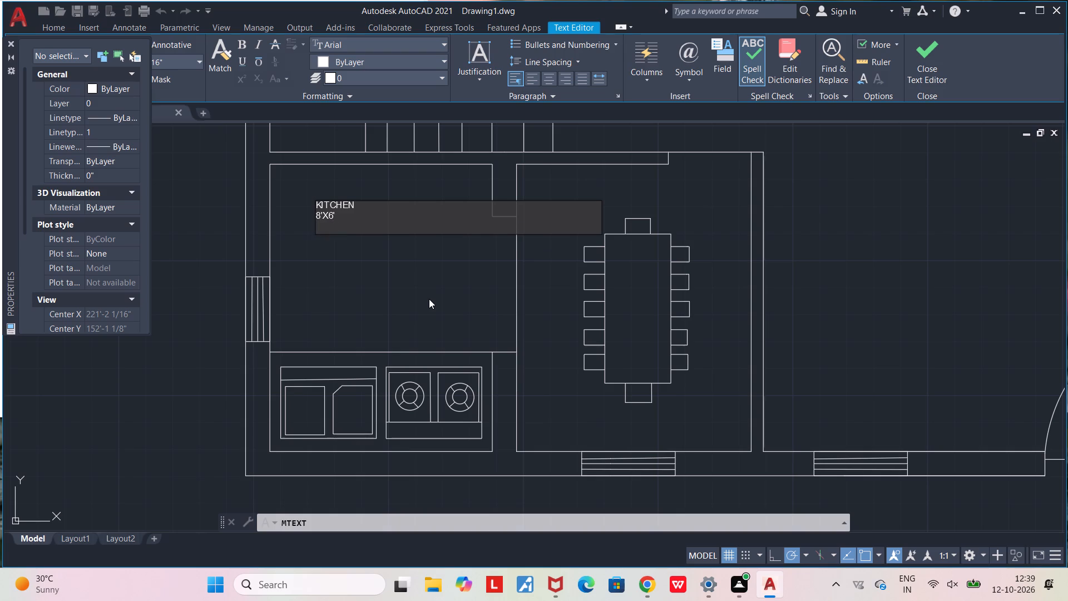
pyautogui.scroll(2, 429, 299)
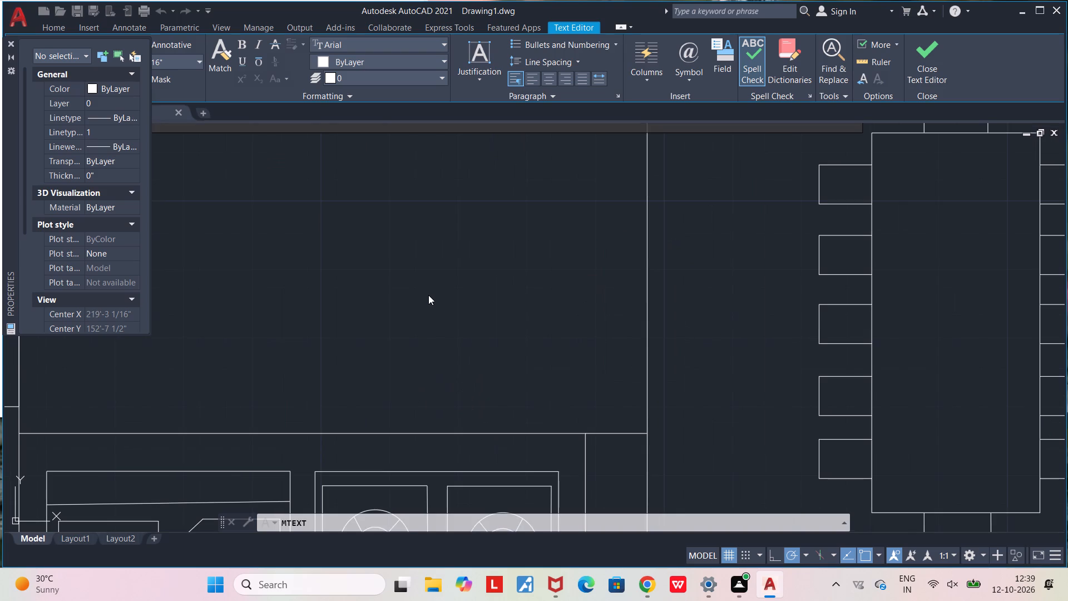
pyautogui.scroll(-3, 418, 292)
pyautogui.click(421, 290)
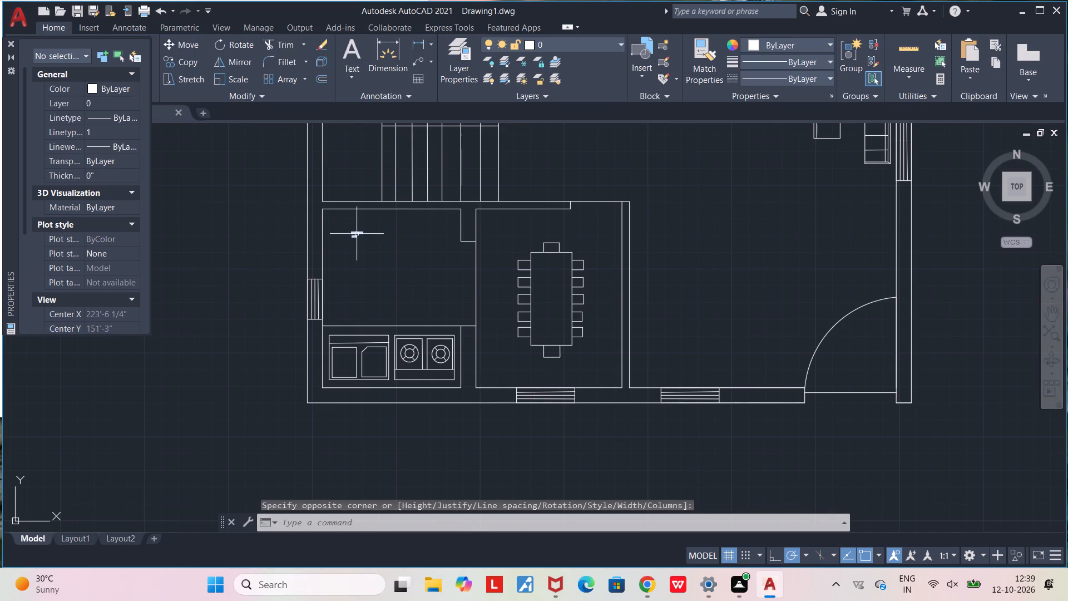
# Set the text height of the multiline KITCHEN 8'X6' label in the kitchen to 6".
pyautogui.click(357, 233)
pyautogui.rightClick(357, 233)
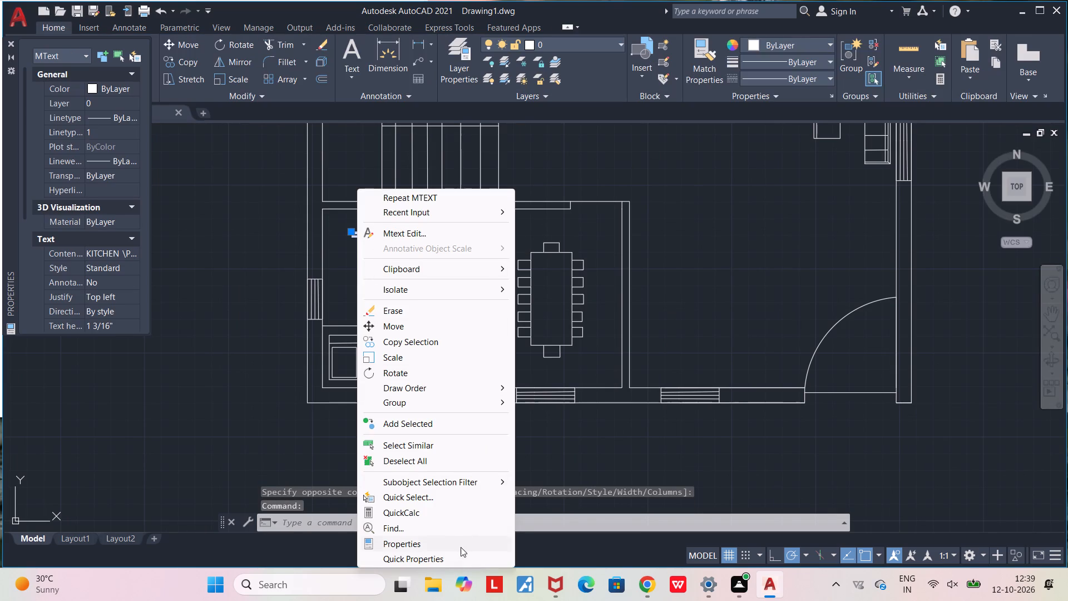
pyautogui.click(462, 551)
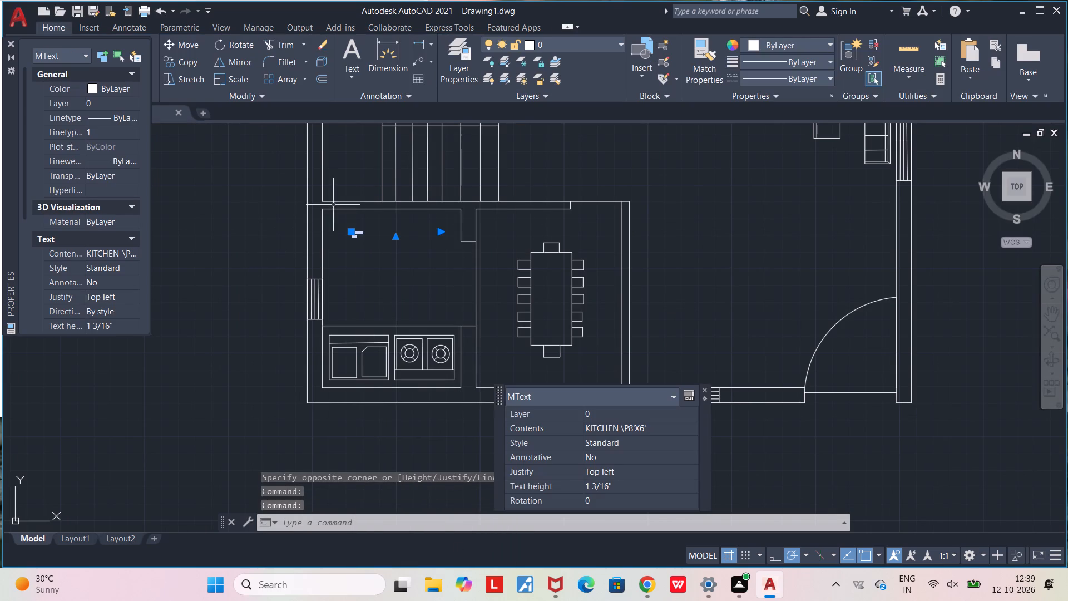
pyautogui.click(357, 236)
pyautogui.rightClick(357, 236)
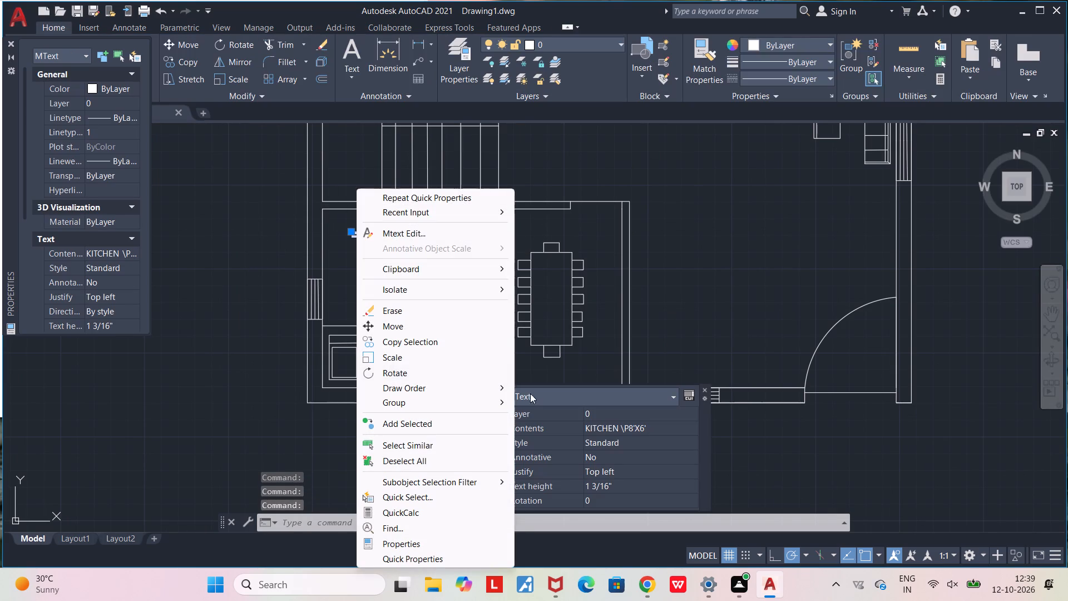
pyautogui.click(397, 541)
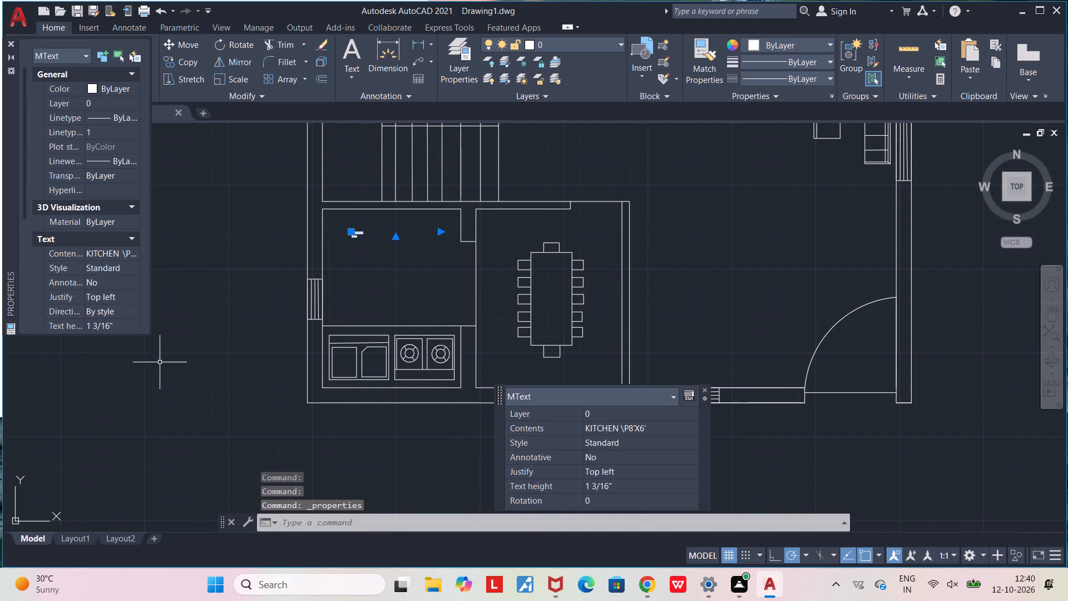
pyautogui.scroll(-2, 119, 298)
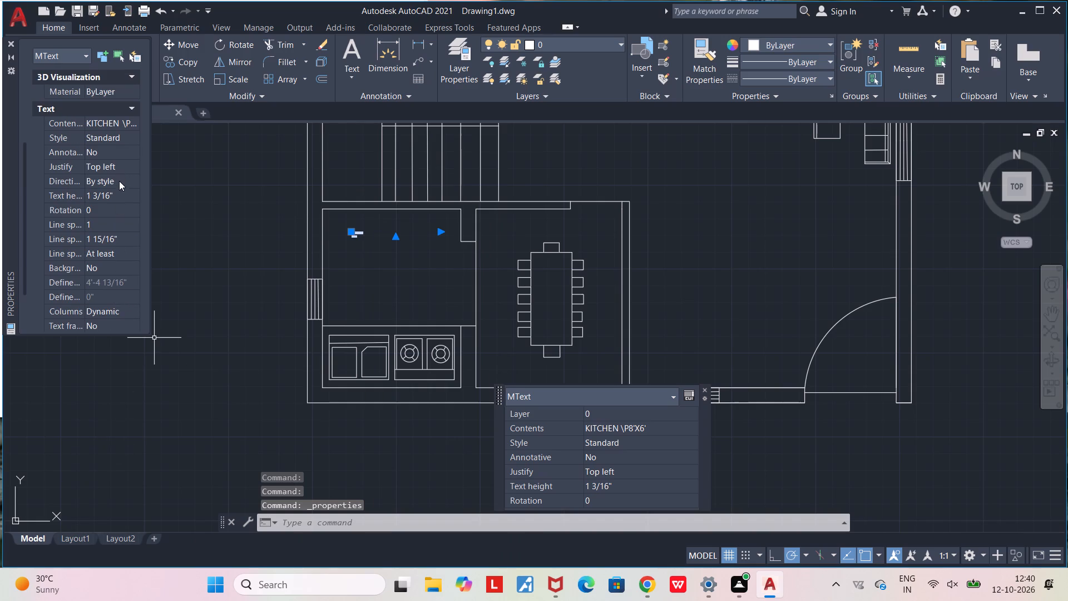
pyautogui.click(118, 197)
pyautogui.moveTo(118, 197); pyautogui.dragTo(2, 228)
pyautogui.press('6')
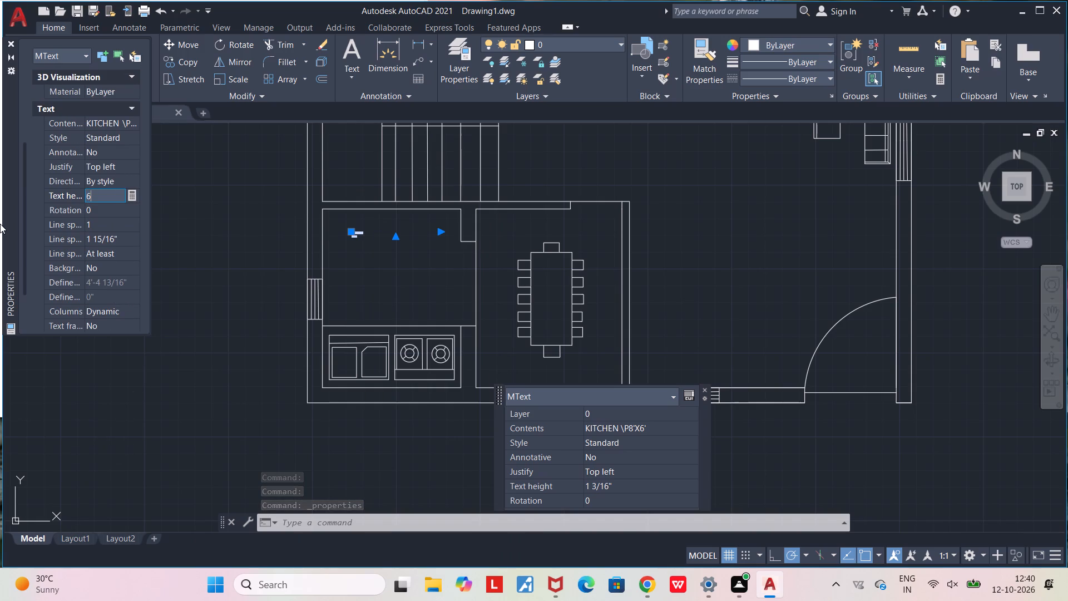
pyautogui.hotkey('shift', '"')
pyautogui.press('Return')
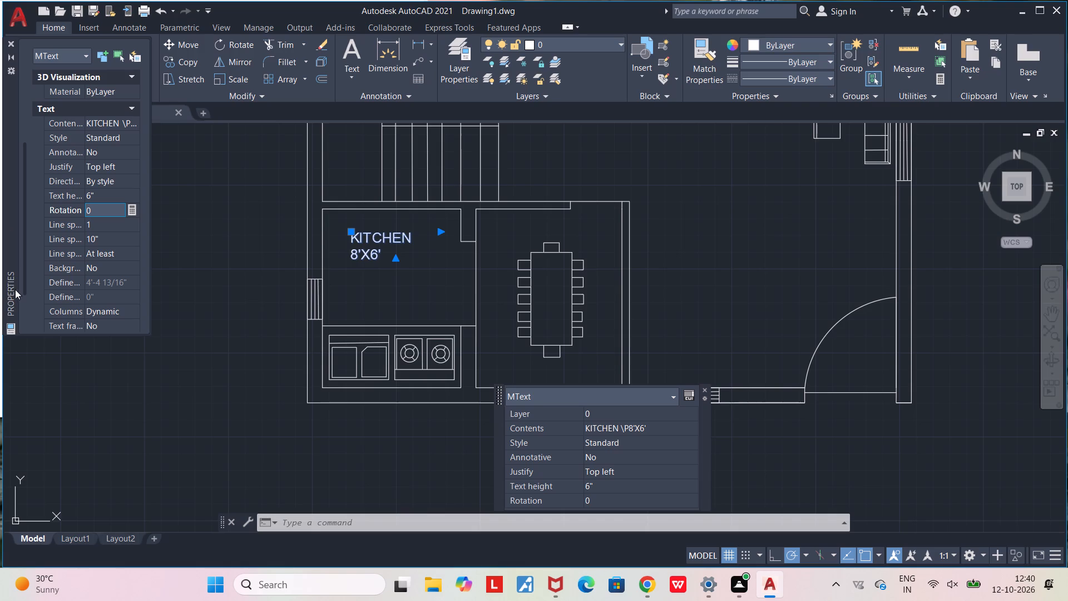
pyautogui.click(262, 236)
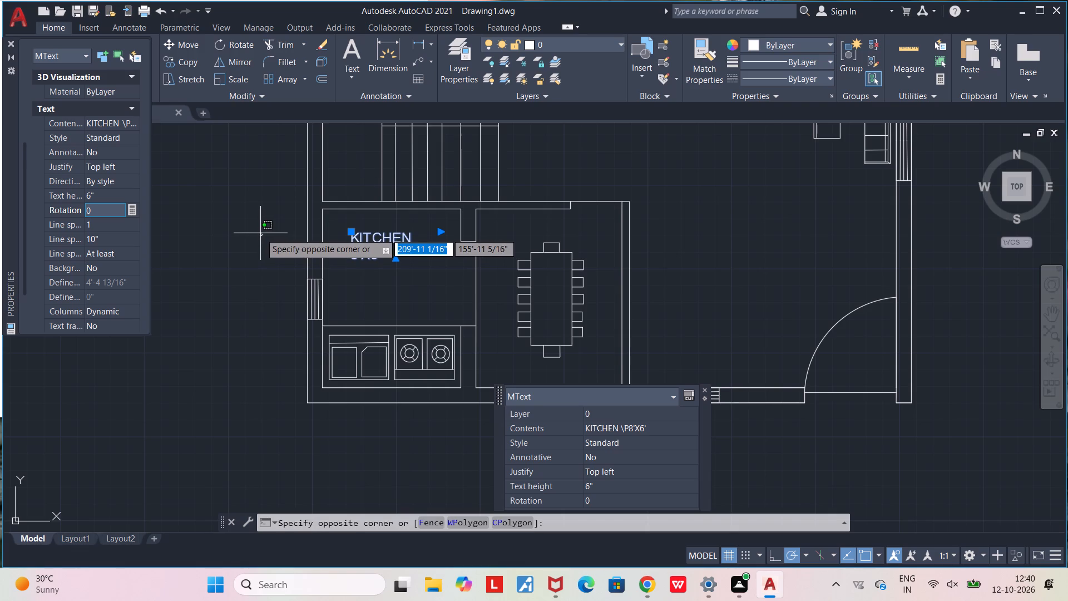
pyautogui.press('Escape')
pyautogui.press('Escape')
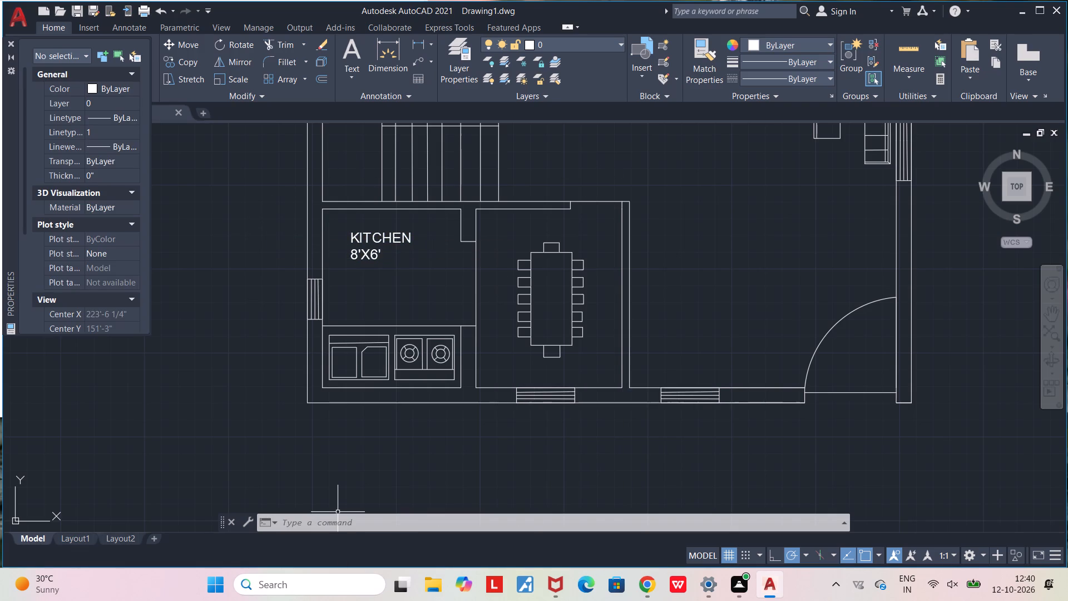
# Open DesignCenter and look through the furniture blocks in Home - Space Planner.dwg.
pyautogui.hotkey('ctrl', '2')
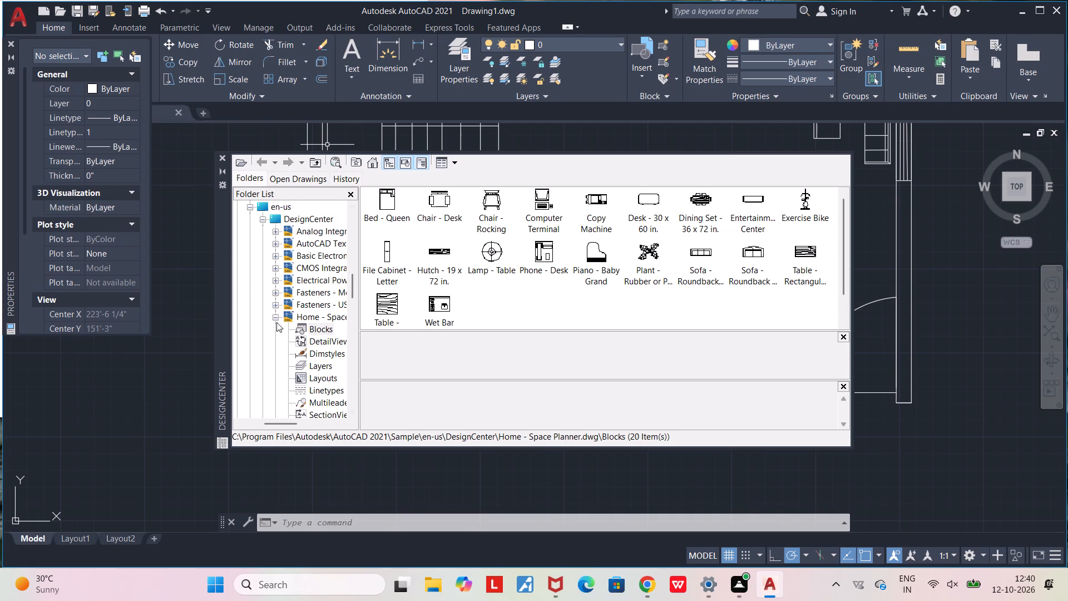
pyautogui.scroll(-2, 310, 311)
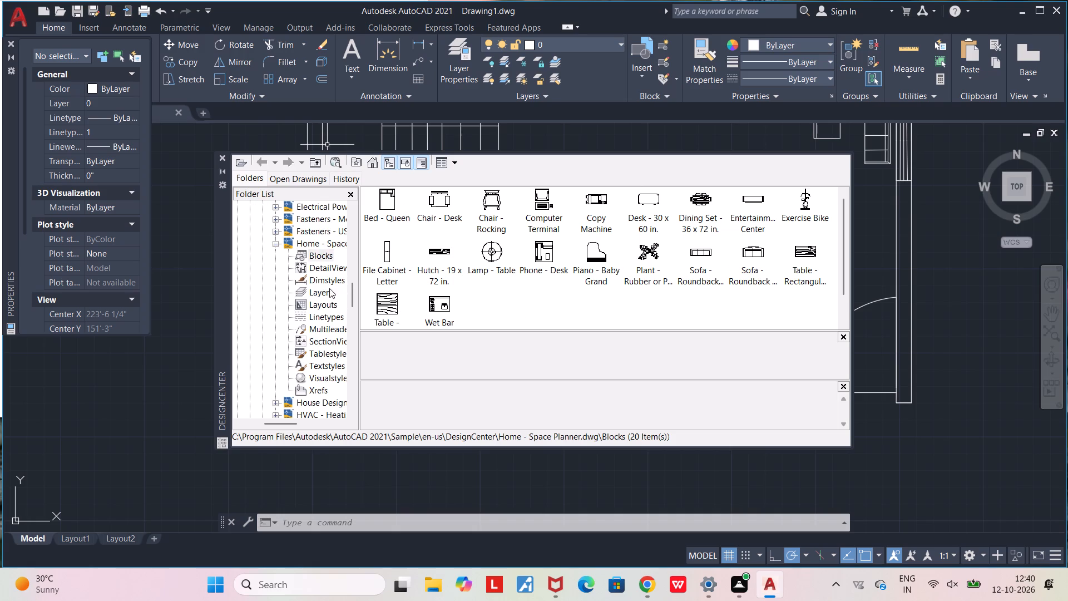
pyautogui.scroll(-2, 314, 311)
pyautogui.scroll(1, 315, 263)
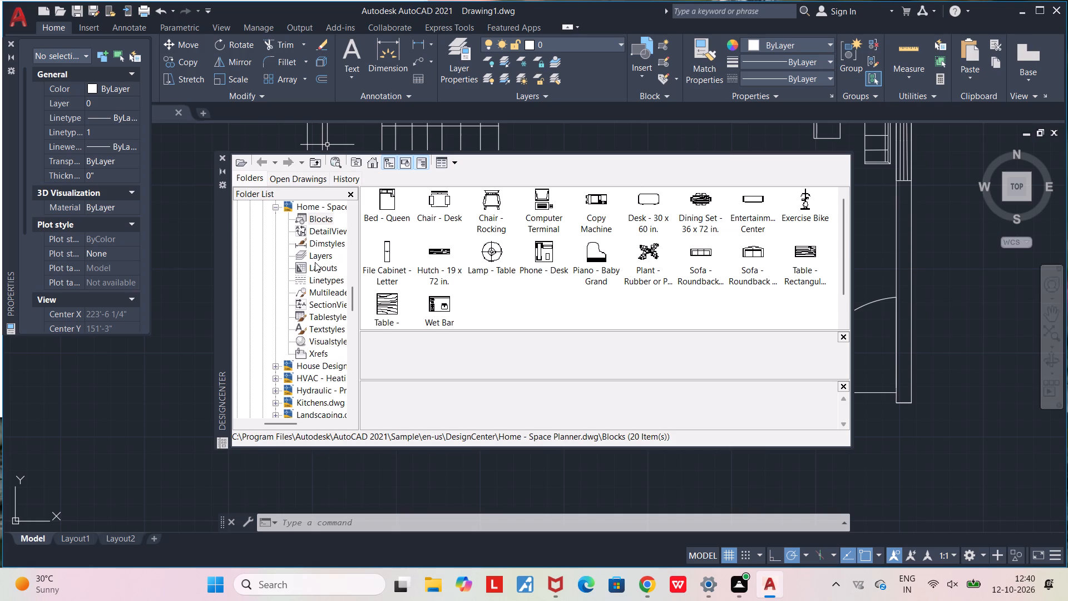
pyautogui.doubleClick(329, 219)
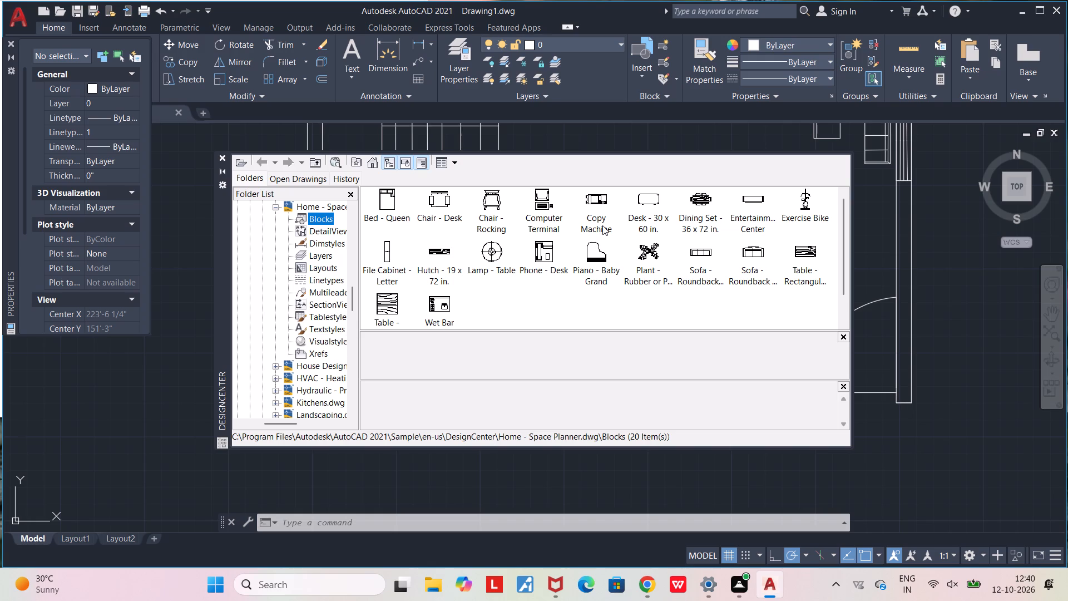
pyautogui.scroll(-2, 602, 225)
pyautogui.scroll(1, 602, 225)
pyautogui.scroll(-2, 606, 260)
pyautogui.scroll(8, 454, 282)
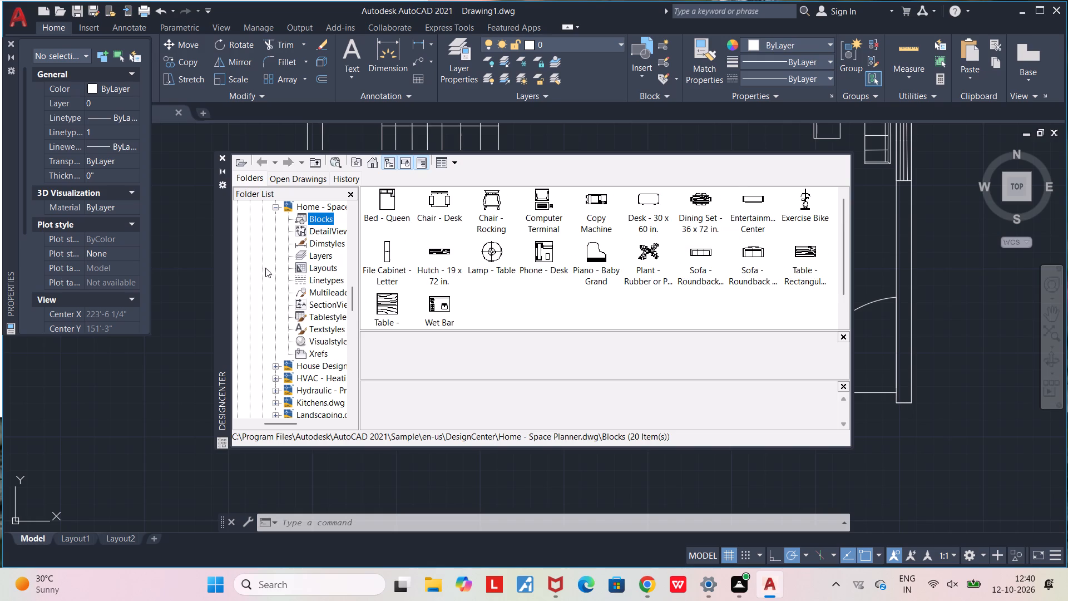
pyautogui.scroll(4, 335, 232)
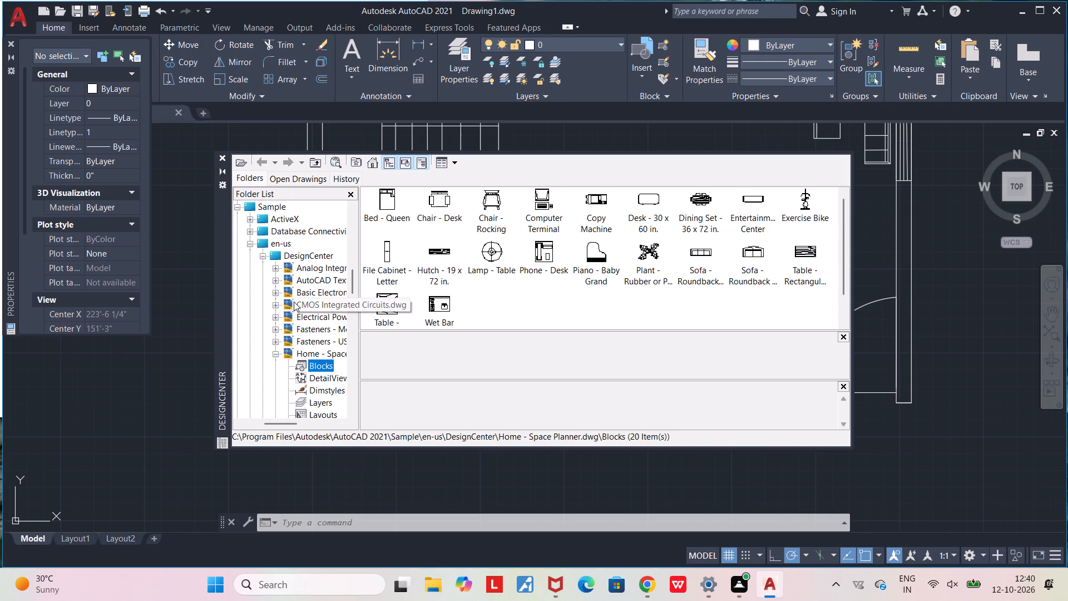
# Look through the blocks, linetypes and multileader styles in the AutoCAD Textstyles and Linetypes.dwg sample drawing.
pyautogui.click(317, 283)
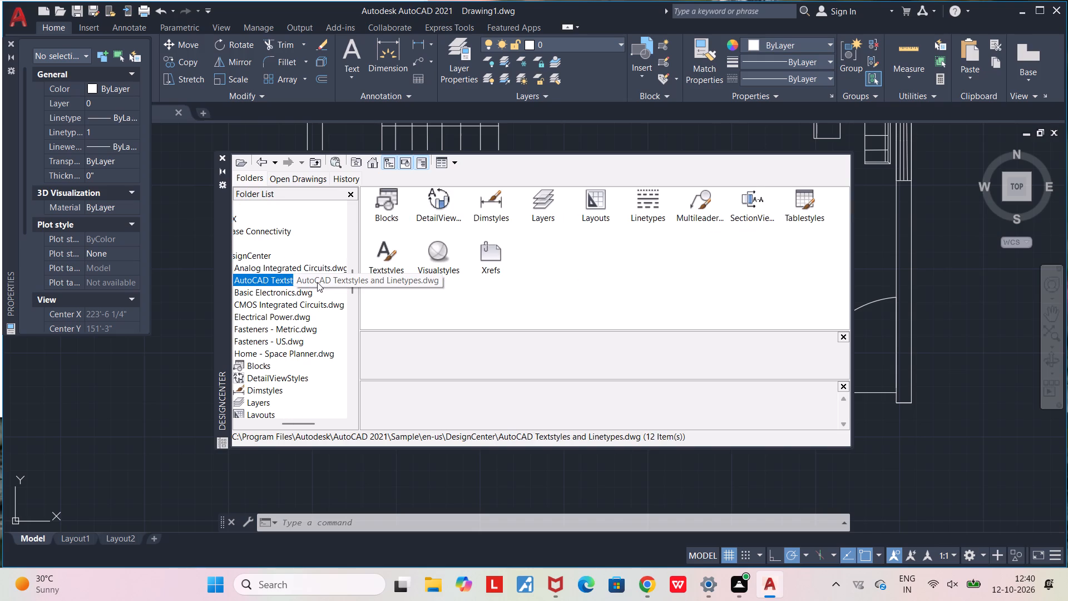
pyautogui.doubleClick(384, 201)
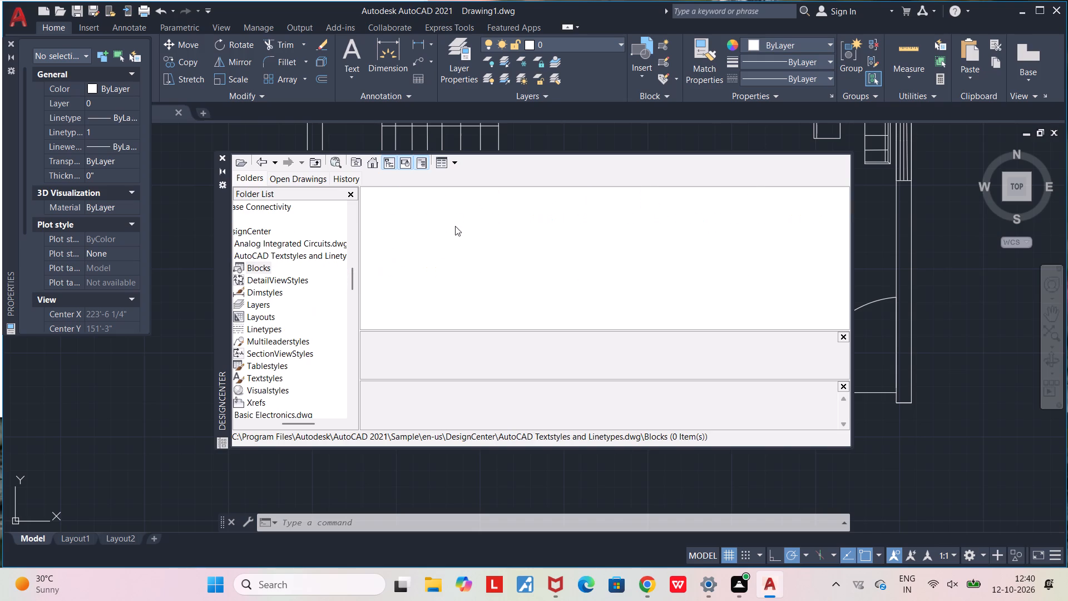
pyautogui.scroll(-2, 316, 299)
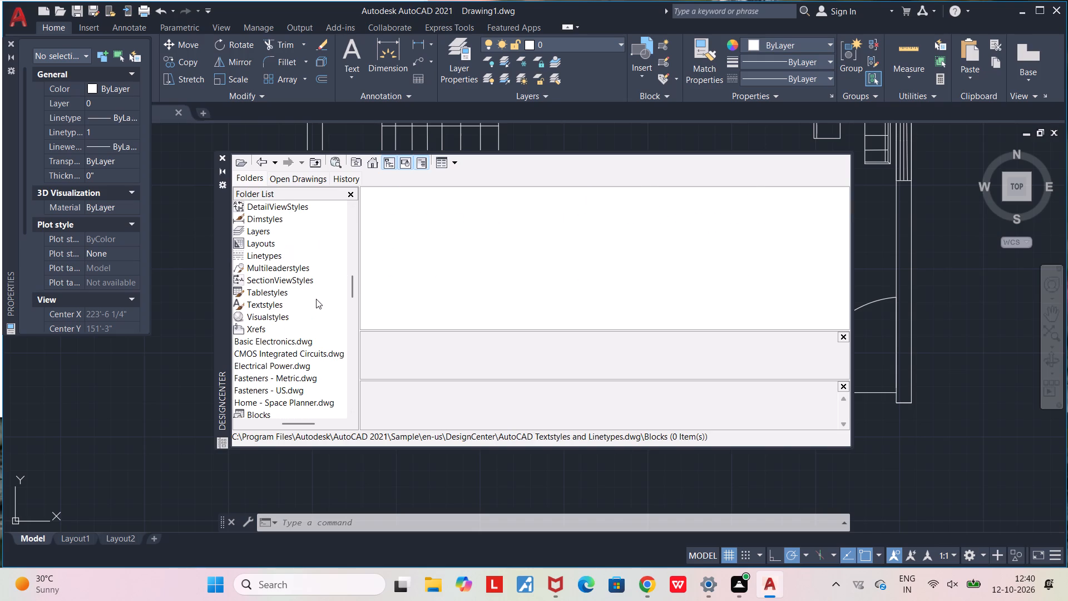
pyautogui.scroll(1, 314, 299)
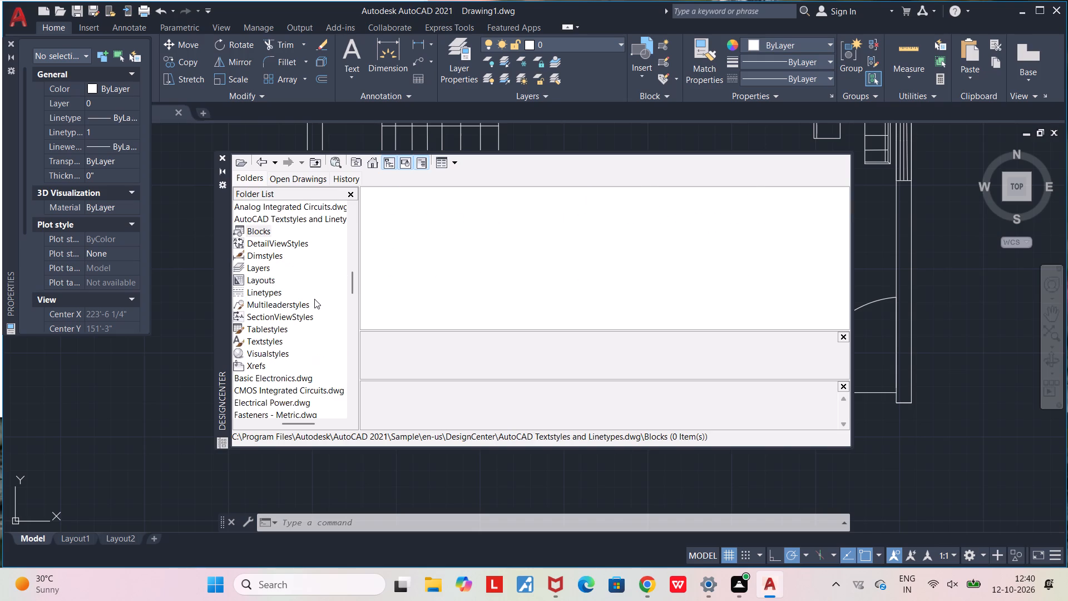
pyautogui.scroll(-3, 314, 299)
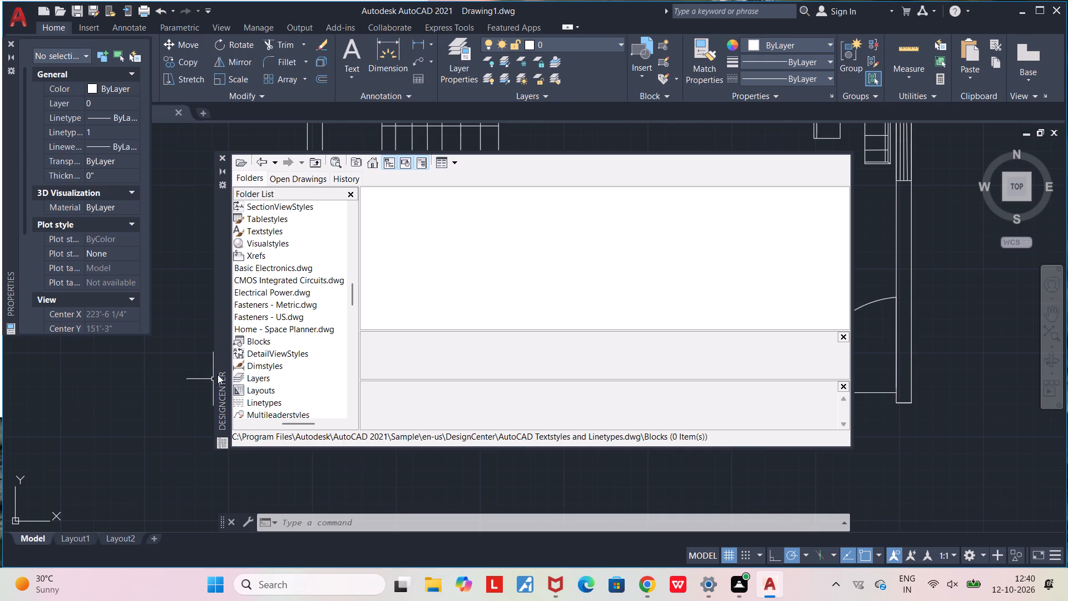
pyautogui.scroll(-3, 310, 295)
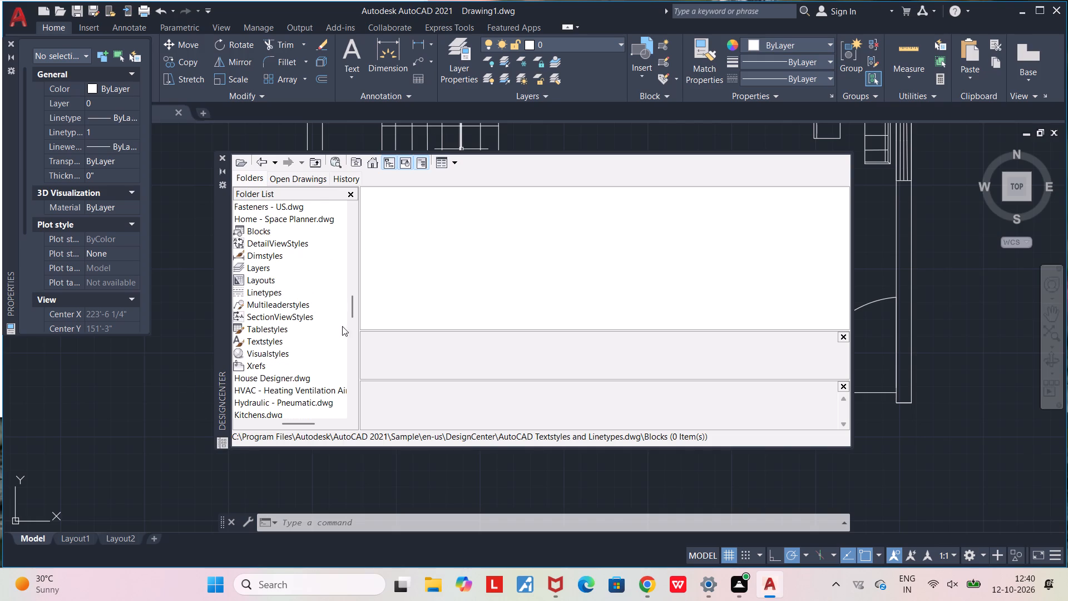
pyautogui.scroll(2, 277, 338)
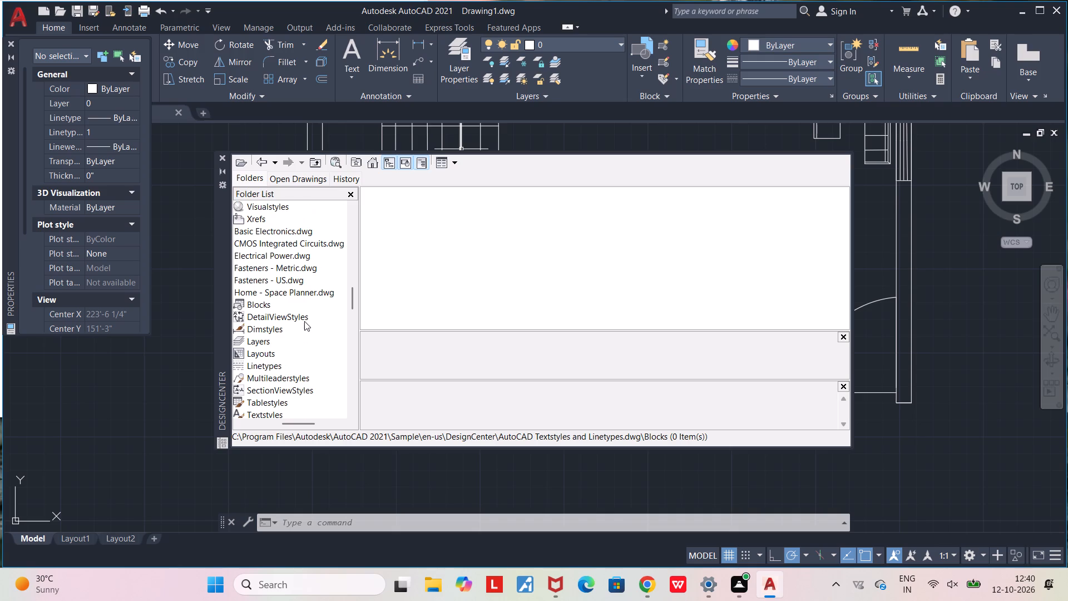
pyautogui.scroll(5, 302, 326)
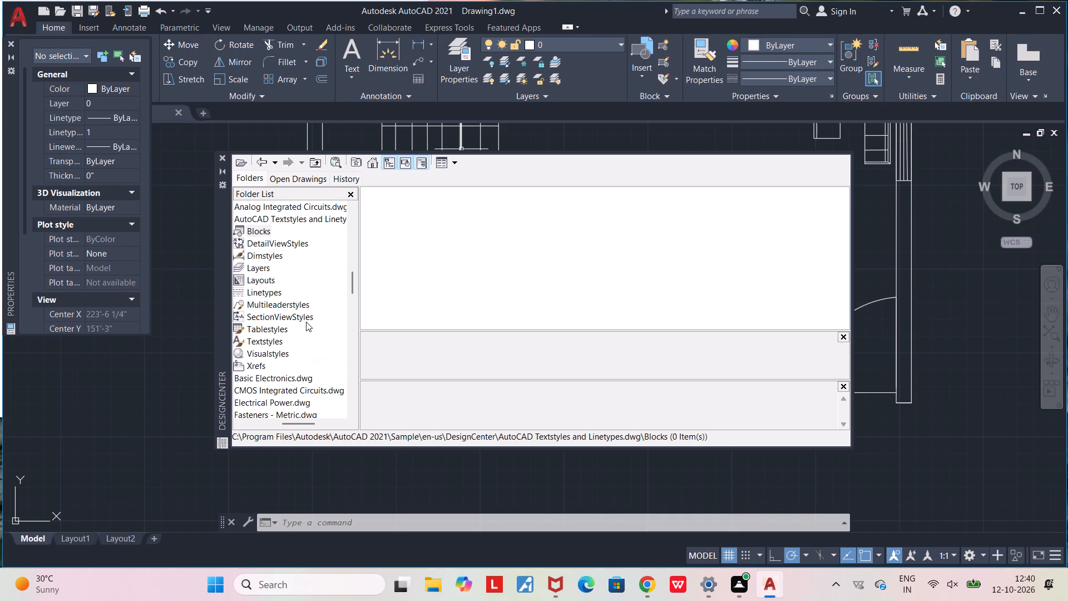
pyautogui.scroll(1, 306, 322)
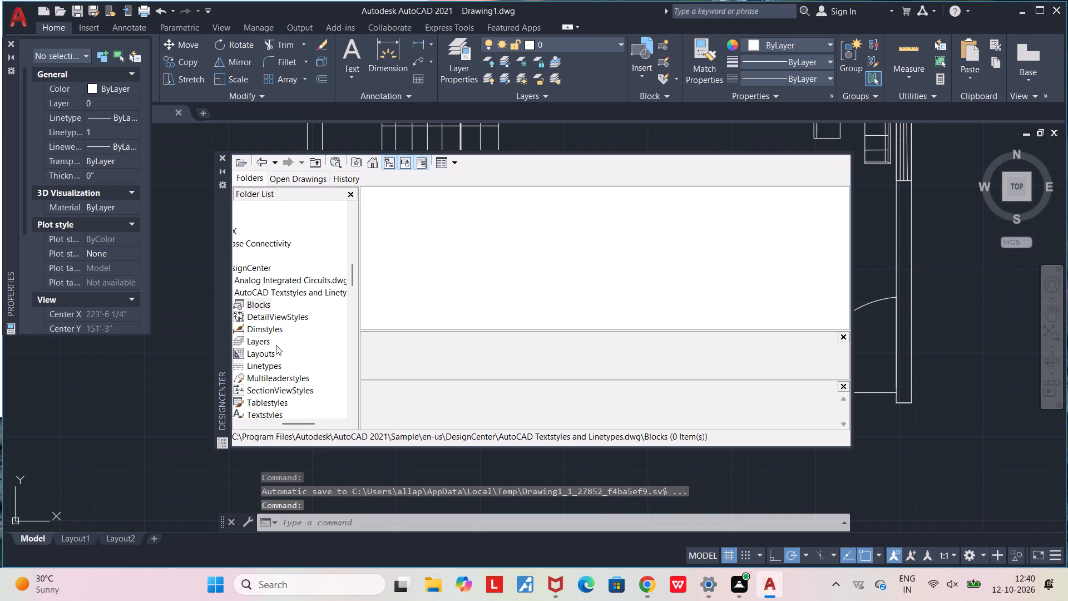
pyautogui.click(275, 345)
pyautogui.click(274, 371)
pyautogui.click(276, 383)
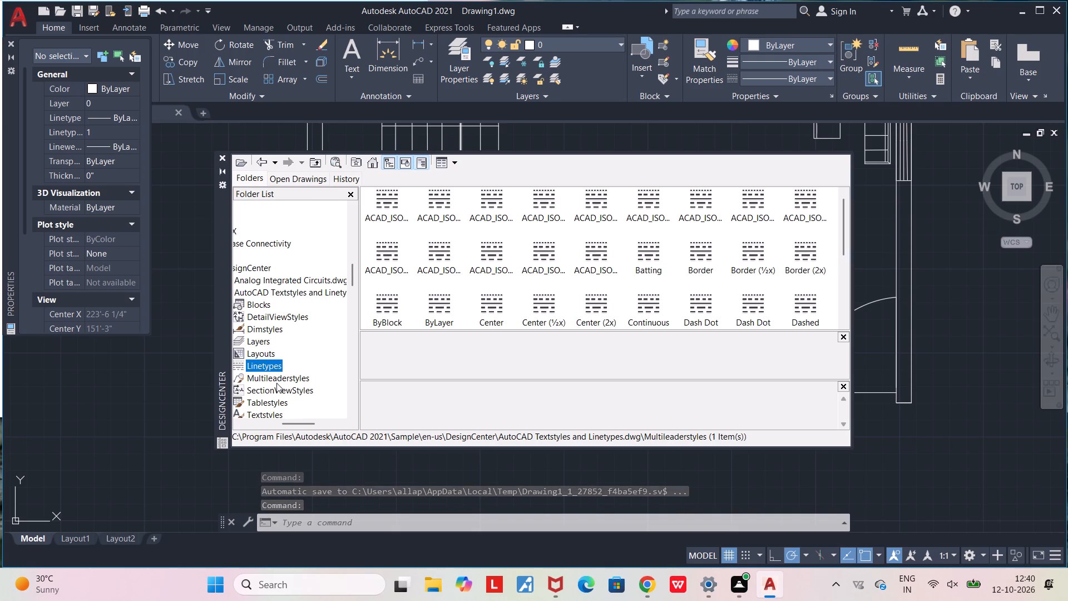
pyautogui.click(265, 287)
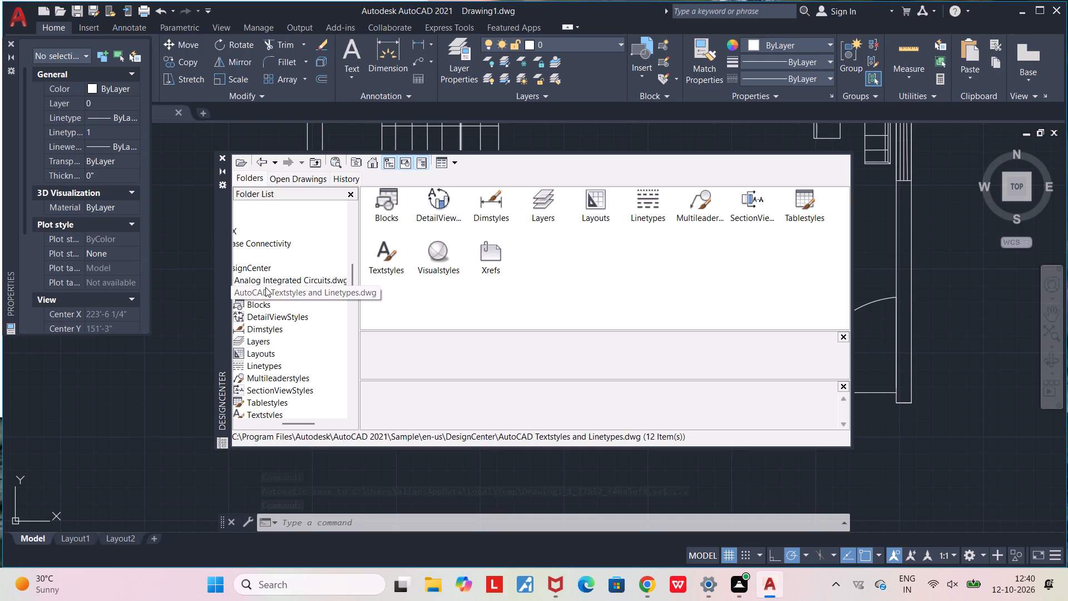
# Examine the blocks in the Analog Integrated Circuits.dwg sample drawing.
pyautogui.click(254, 275)
pyautogui.doubleClick(255, 280)
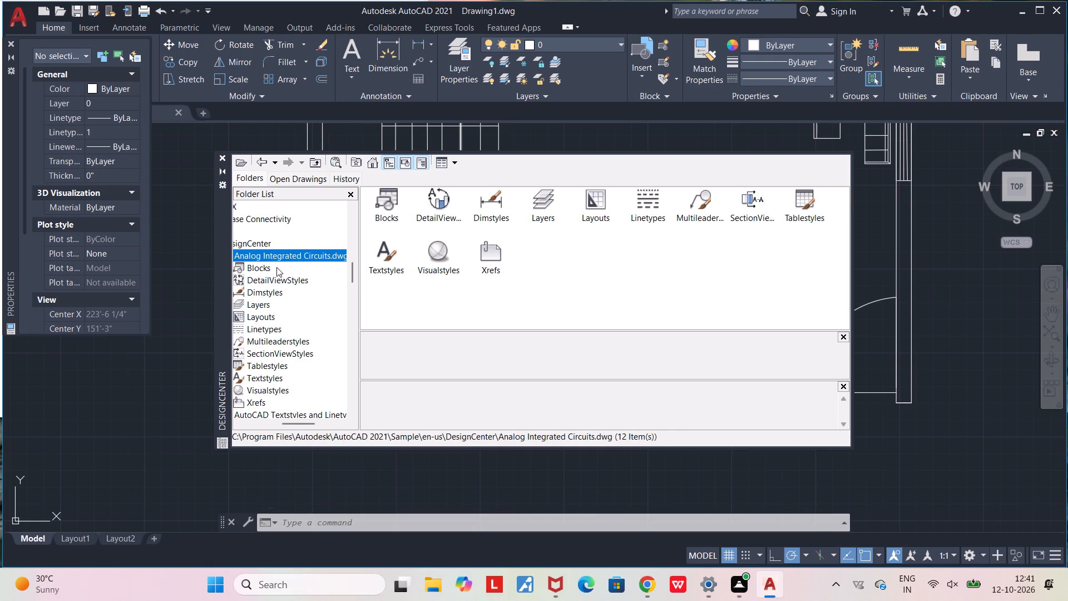
pyautogui.click(325, 260)
pyautogui.click(383, 198)
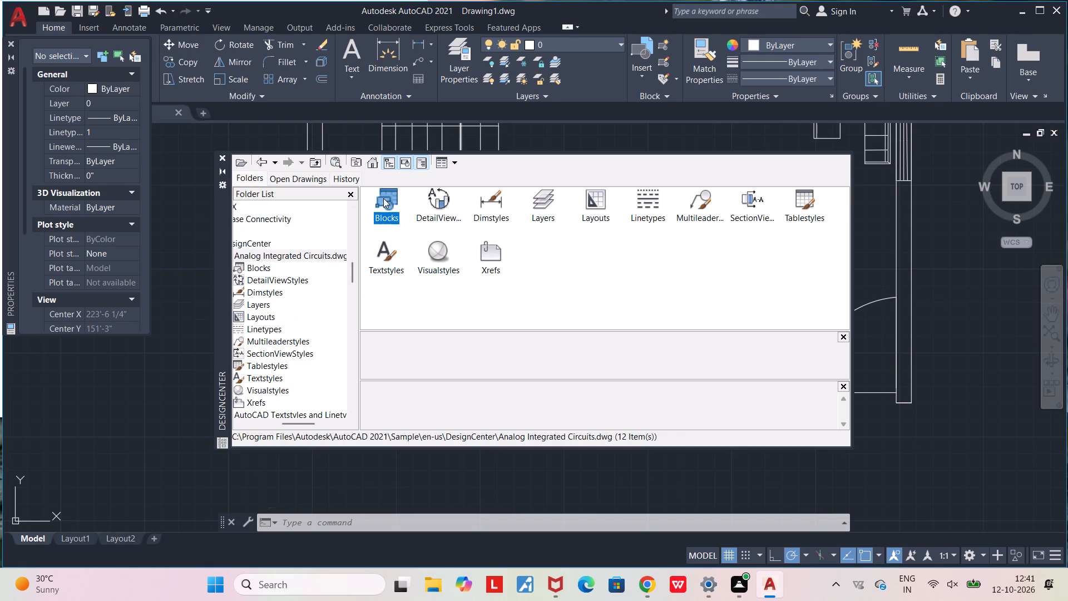
pyautogui.doubleClick(369, 199)
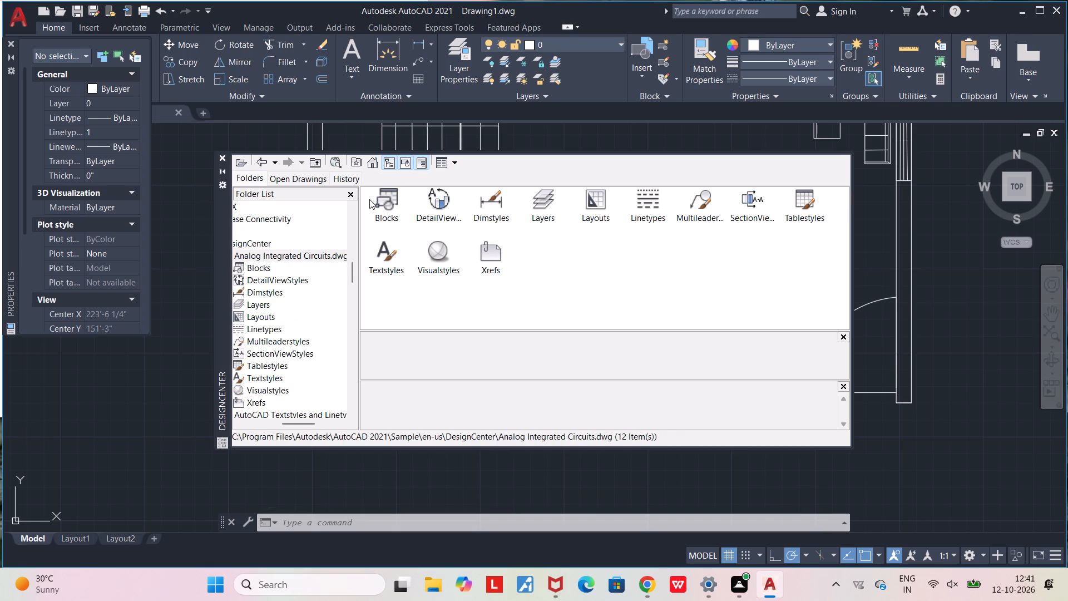
pyautogui.doubleClick(380, 199)
pyautogui.doubleClick(392, 199)
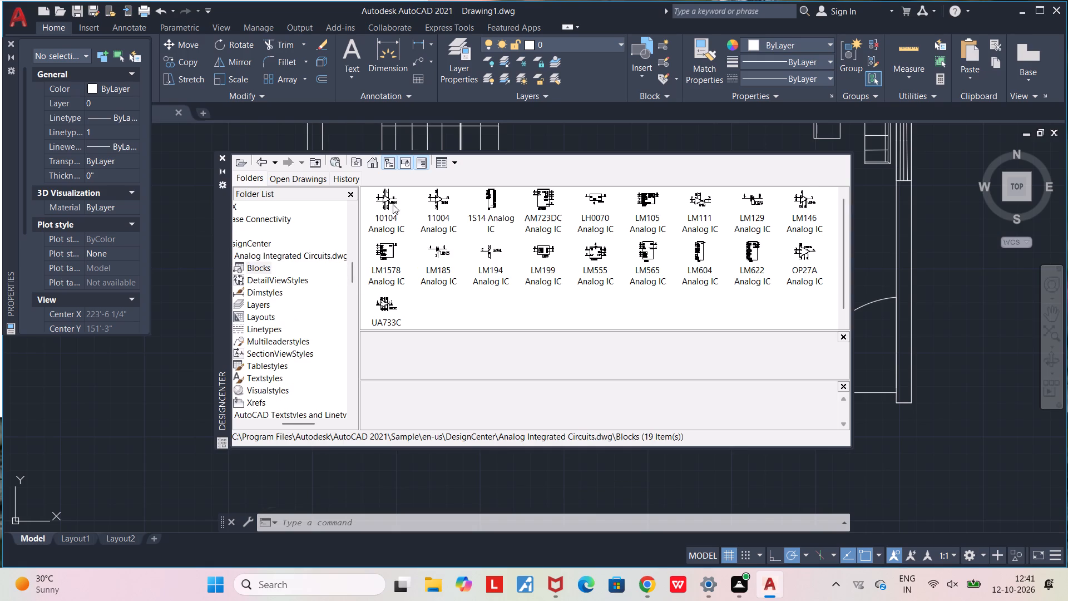
# Find House Designer.dwg among the DesignCenter sample drawings and open its blocks.
pyautogui.scroll(-4, 269, 268)
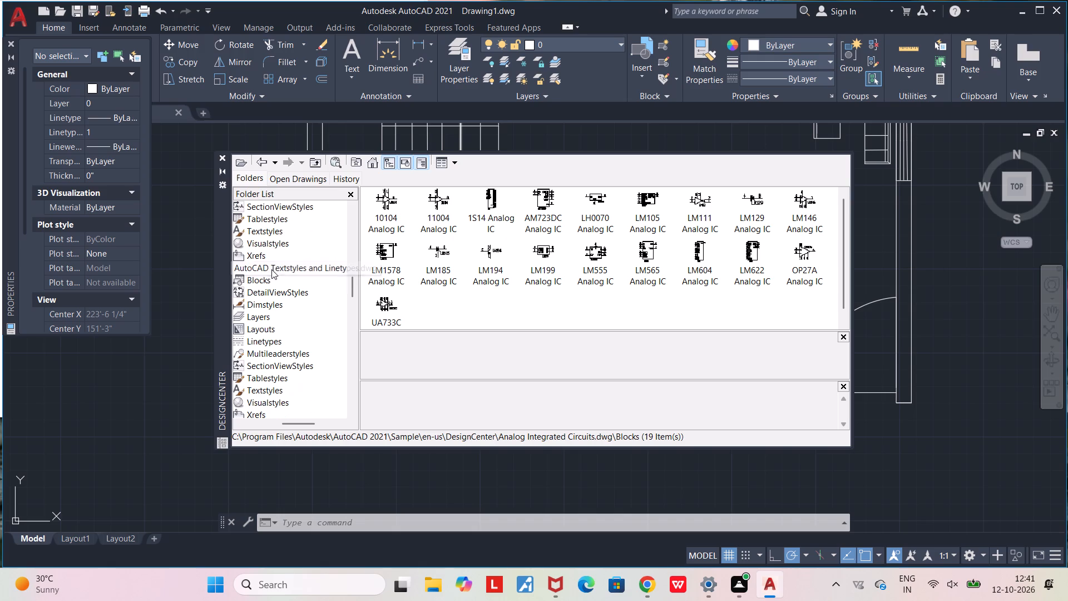
pyautogui.scroll(-13, 291, 311)
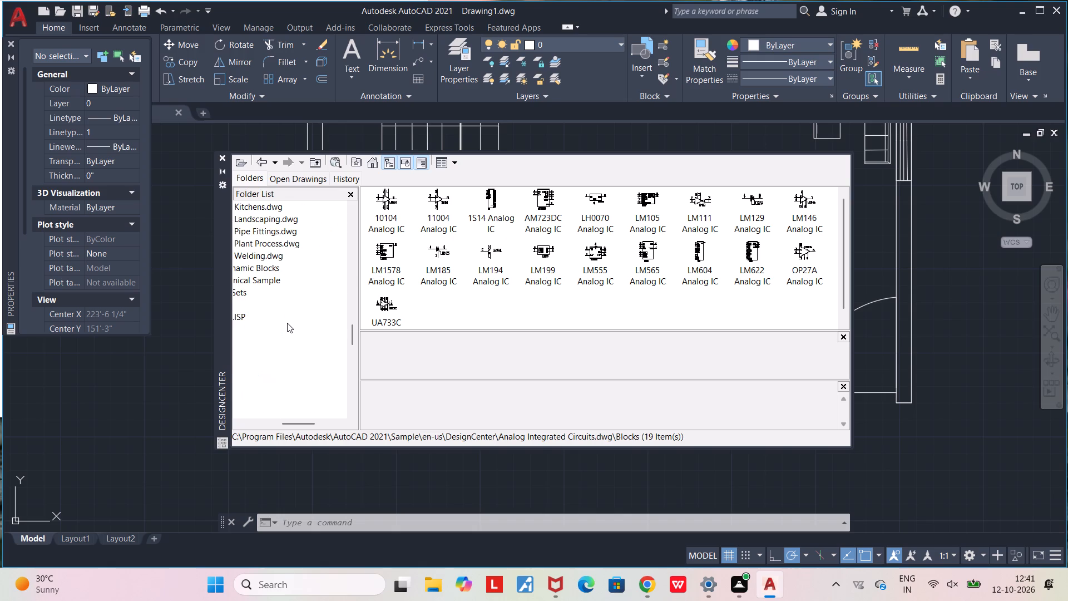
pyautogui.scroll(1, 287, 316)
pyautogui.moveTo(287, 311); pyautogui.dragTo(320, 348, button='middle')
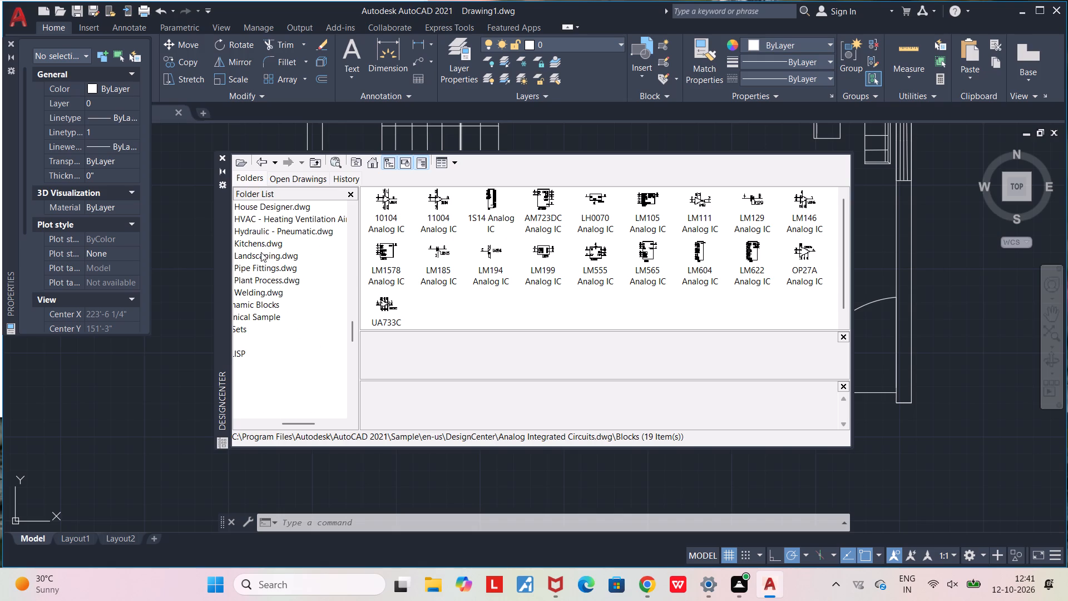
pyautogui.click(261, 248)
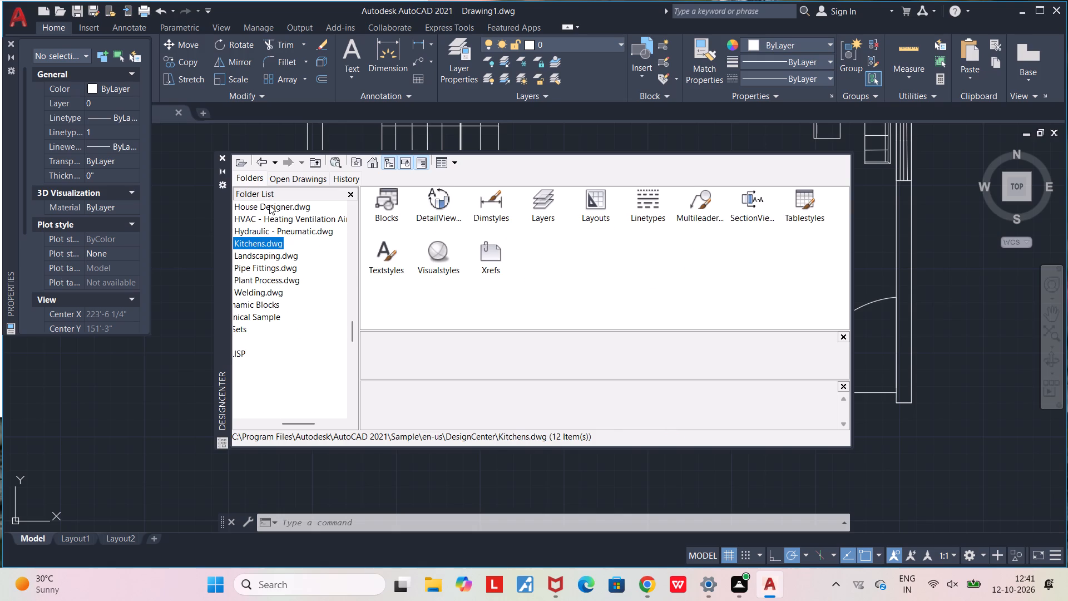
pyautogui.click(269, 205)
pyautogui.doubleClick(270, 205)
pyautogui.click(388, 199)
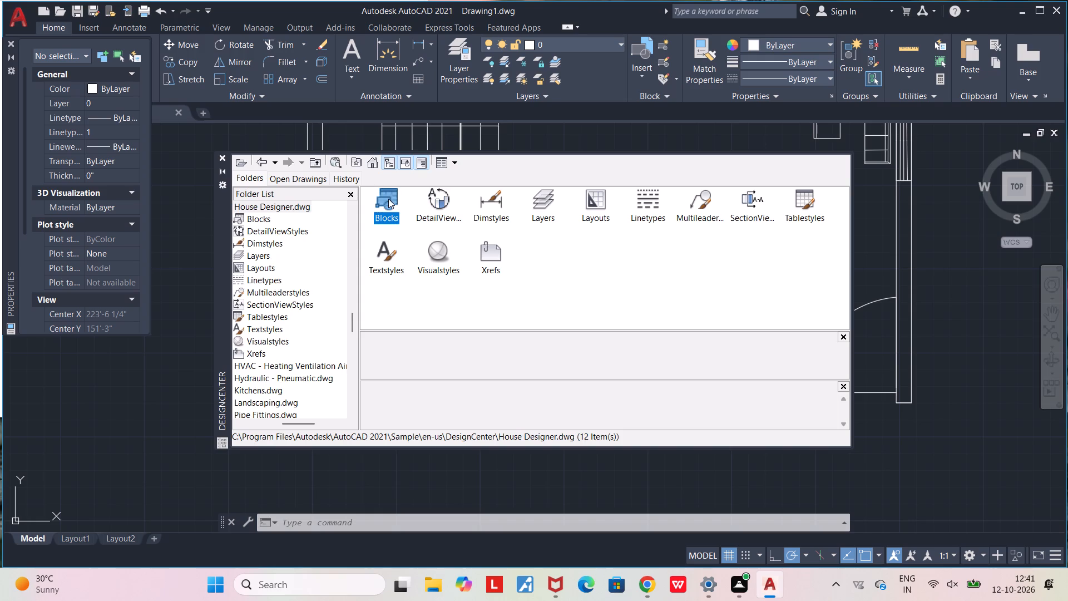
pyautogui.doubleClick(395, 198)
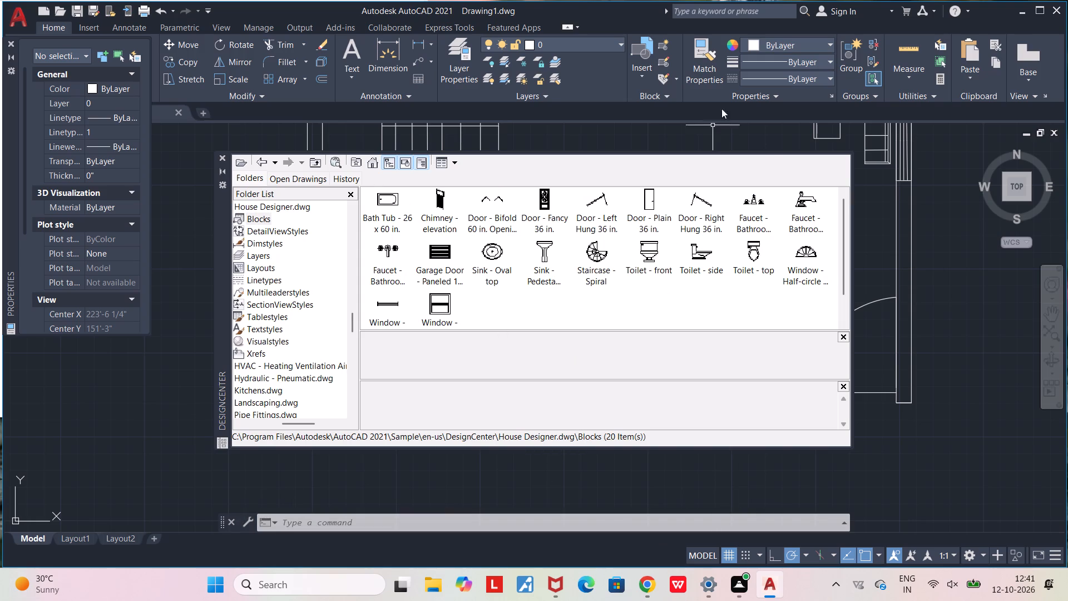
# Insert the Toilet - top block at scale 1 and angle 0 outside the plan, southwest of the kitchen, and close DesignCenter.
pyautogui.click(747, 255)
pyautogui.doubleClick(743, 259)
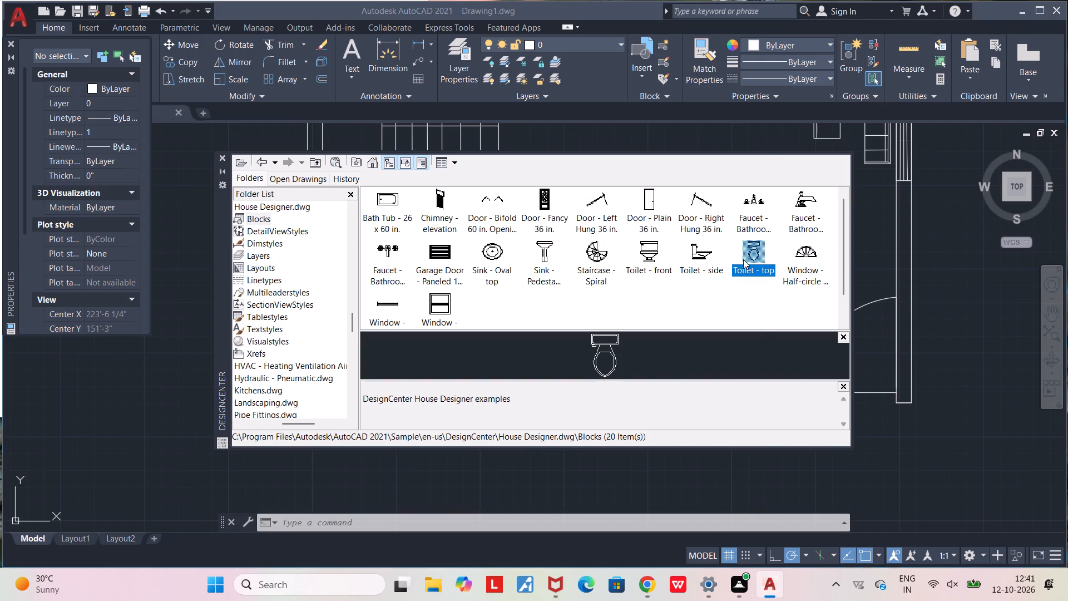
pyautogui.click(618, 381)
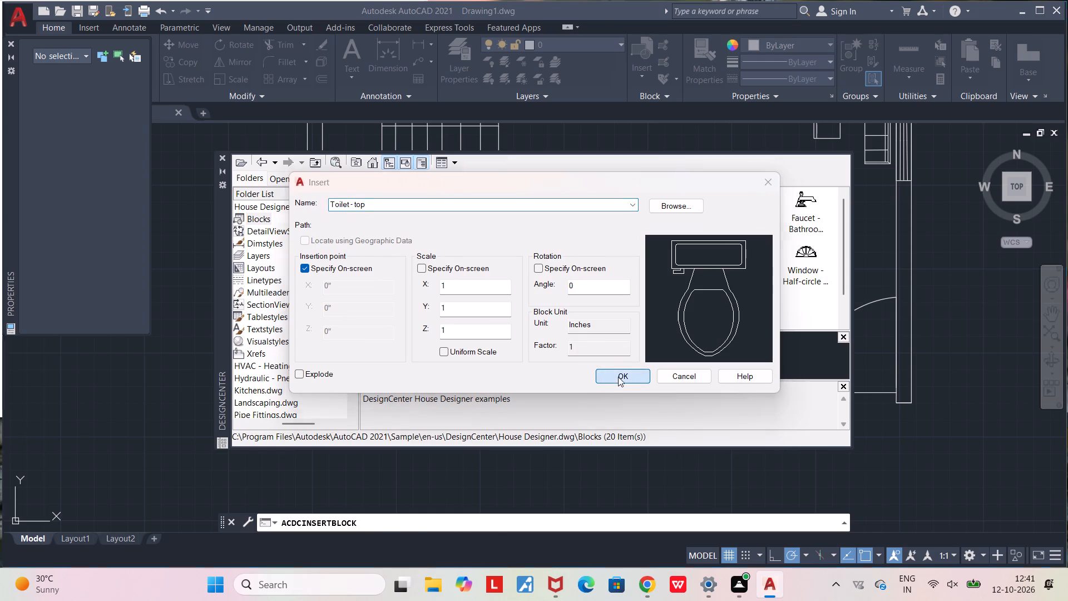
pyautogui.scroll(-5, 377, 375)
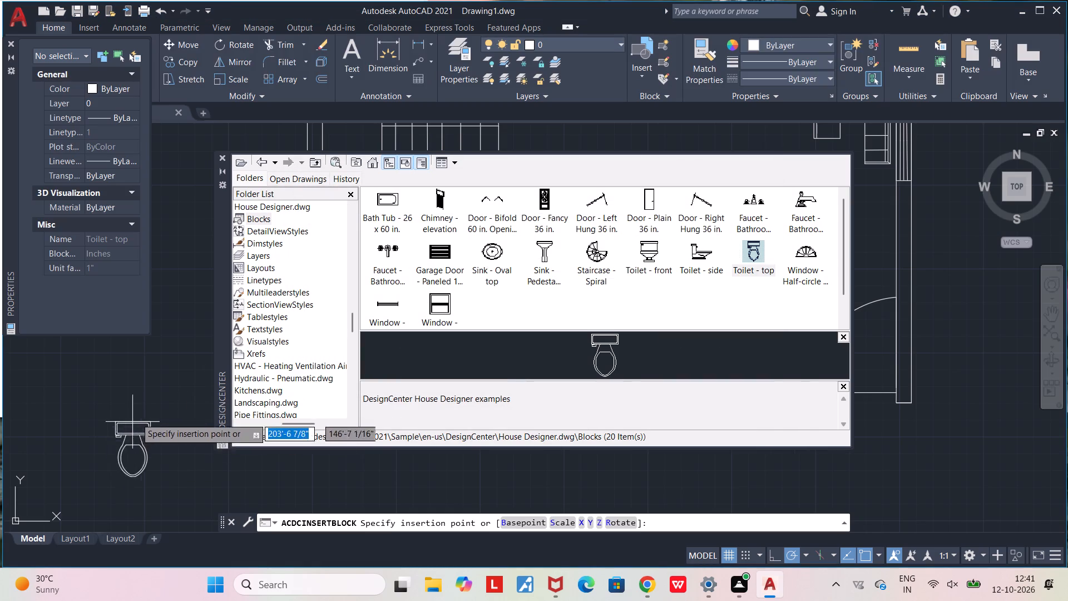
pyautogui.click(135, 412)
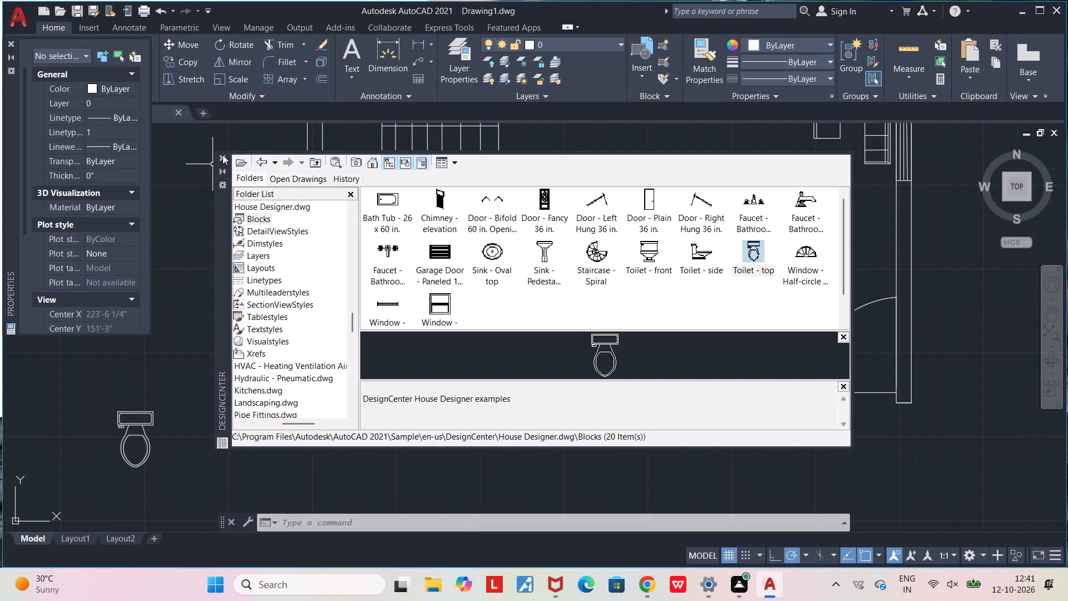
pyautogui.click(226, 154)
# Copy the toilet block into the small west room between the bedroom and the staircase.
pyautogui.click(142, 427)
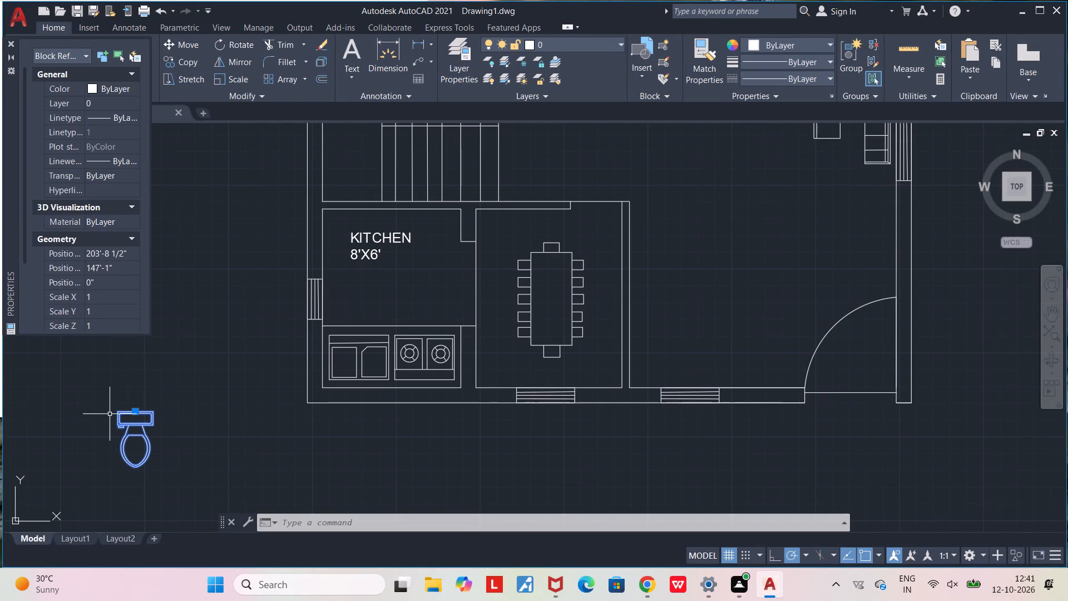
pyautogui.write('CO')
pyautogui.press('space')
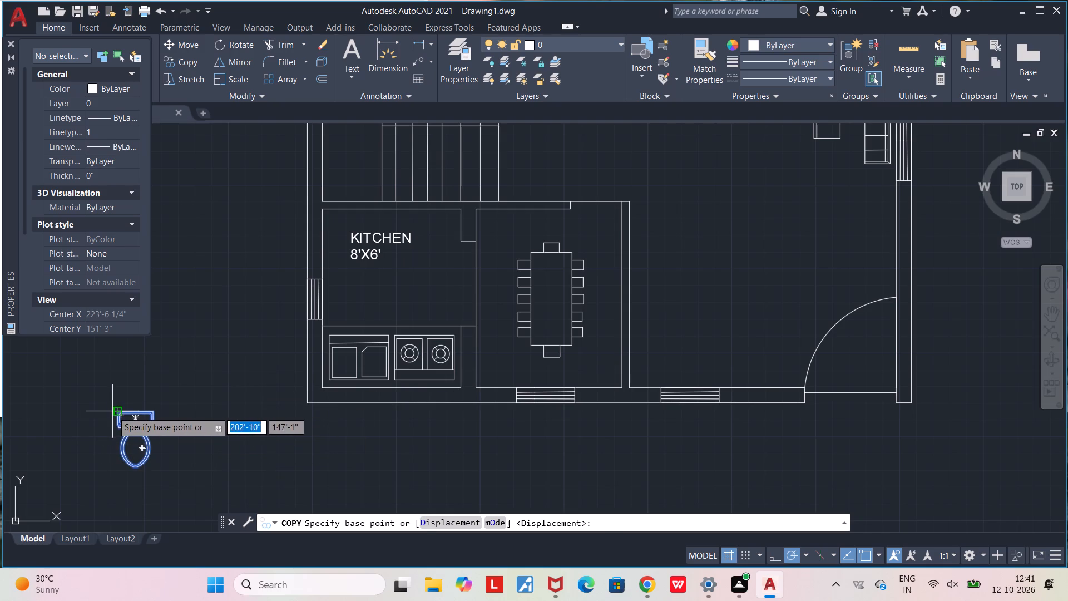
pyautogui.click(113, 411)
pyautogui.scroll(-1, 229, 325)
pyautogui.moveTo(222, 337); pyautogui.dragTo(158, 451, button='middle')
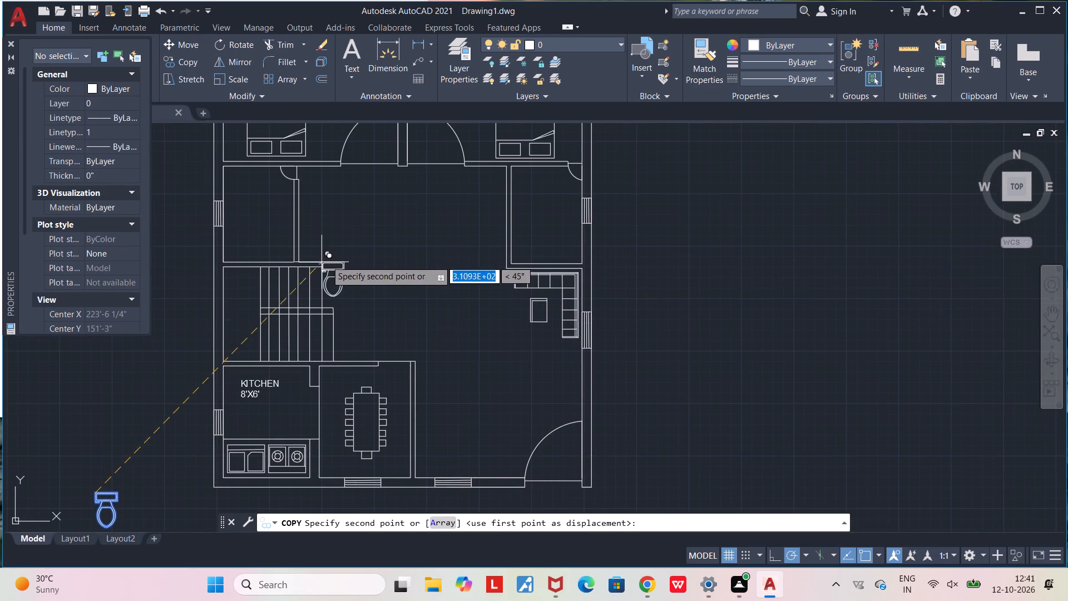
pyautogui.moveTo(405, 248); pyautogui.dragTo(315, 394, button='middle')
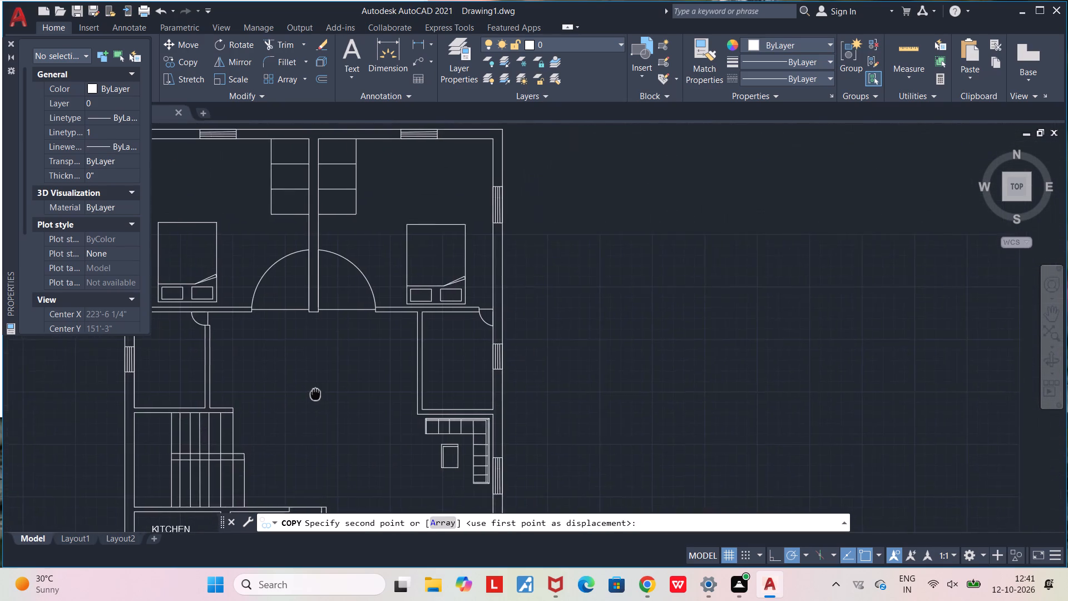
pyautogui.moveTo(315, 394); pyautogui.dragTo(348, 339, button='middle')
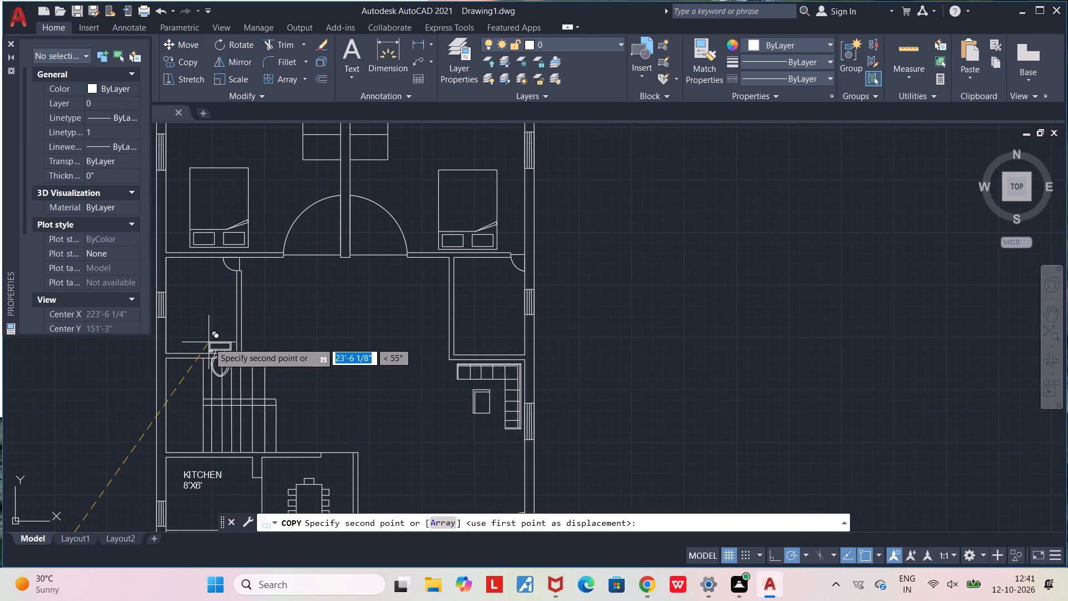
pyautogui.click(193, 304)
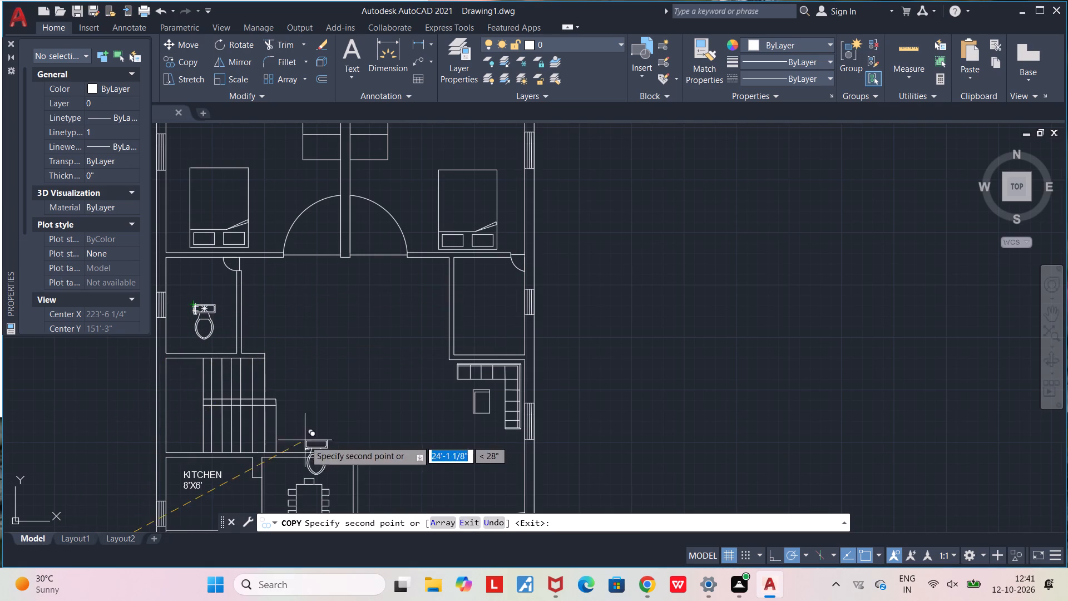
pyautogui.press('Escape')
# Rotate the toilet in the small west room by about 269° around its tank corner so the bowl points west.
pyautogui.click(213, 320)
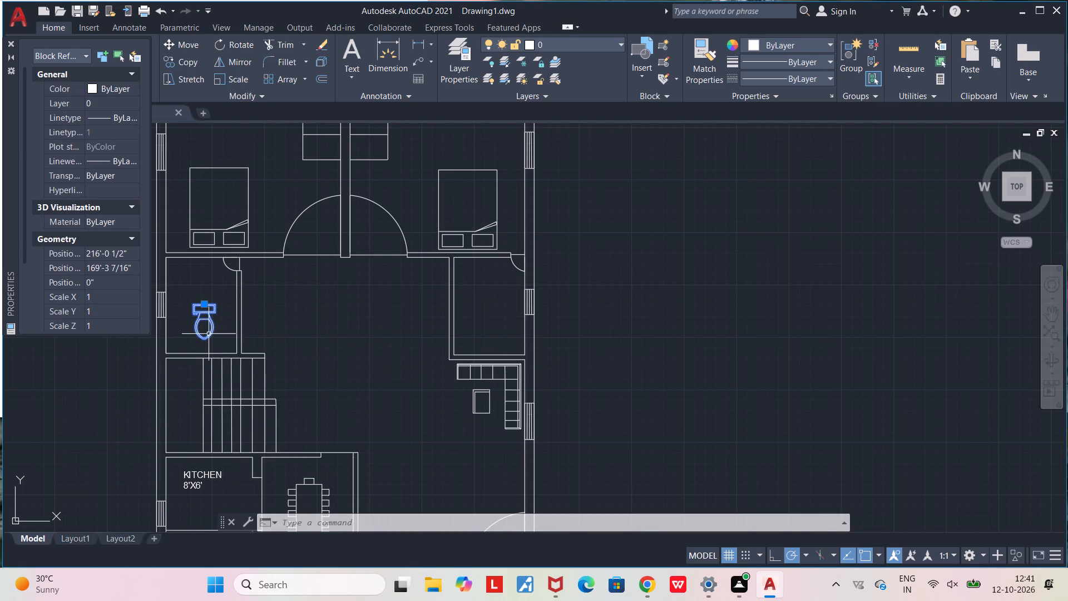
pyautogui.press('r')
pyautogui.write('O')
pyautogui.press('space')
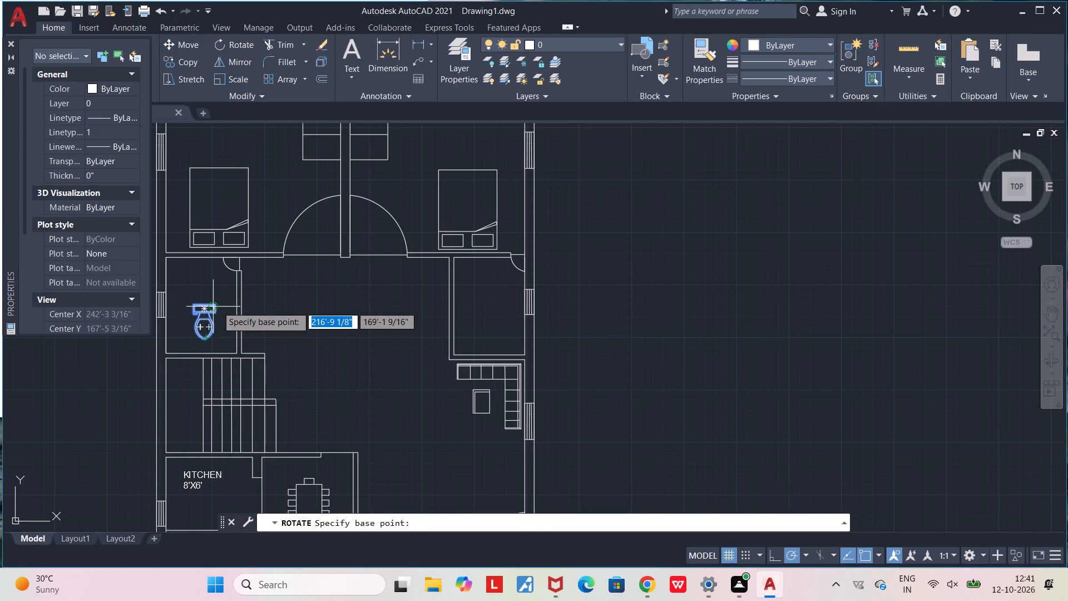
pyautogui.click(217, 306)
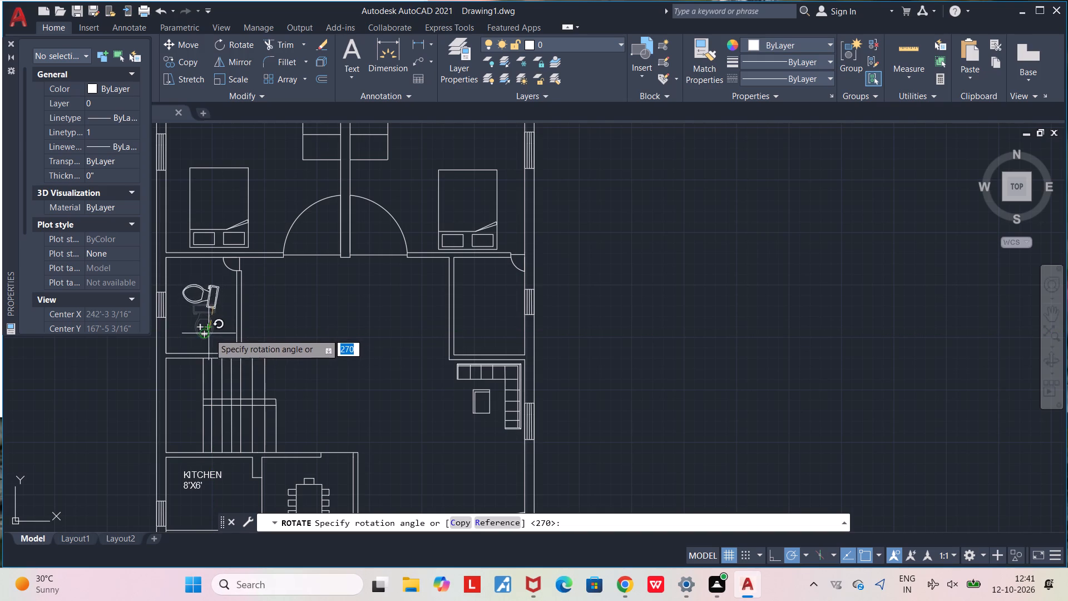
pyautogui.click(216, 331)
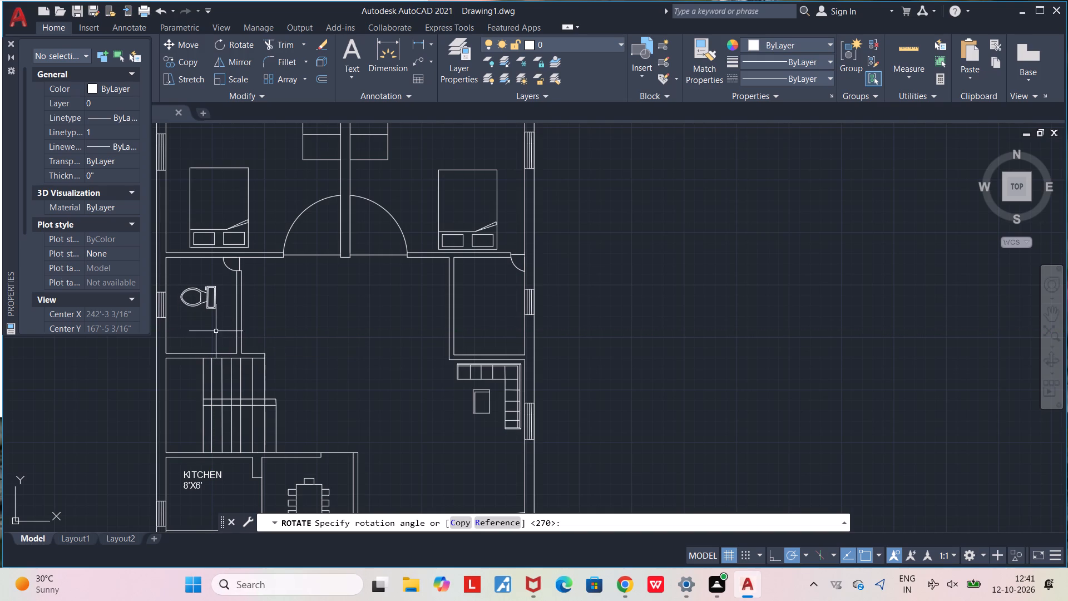
# Move the rotated toilet against the east wall of the small west room, near its southern corner.
pyautogui.click(205, 300)
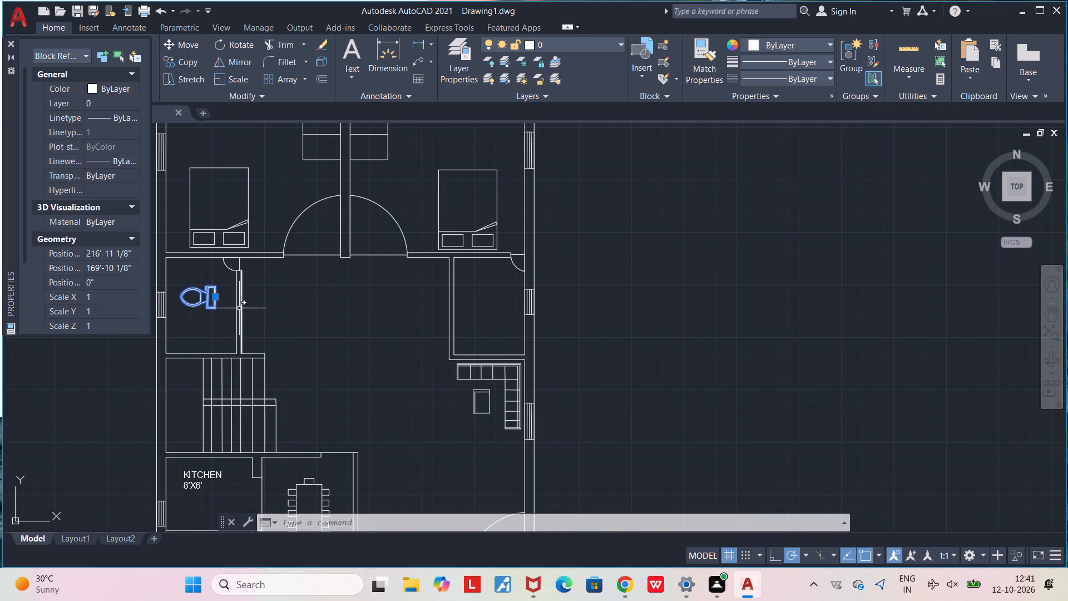
pyautogui.write('M')
pyautogui.press('space')
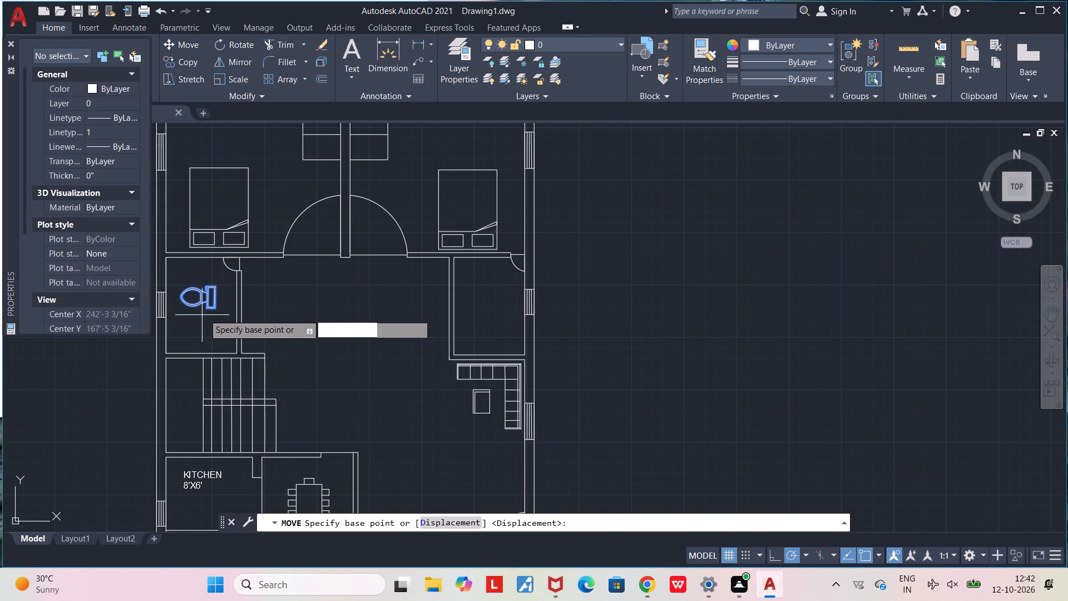
pyautogui.click(215, 310)
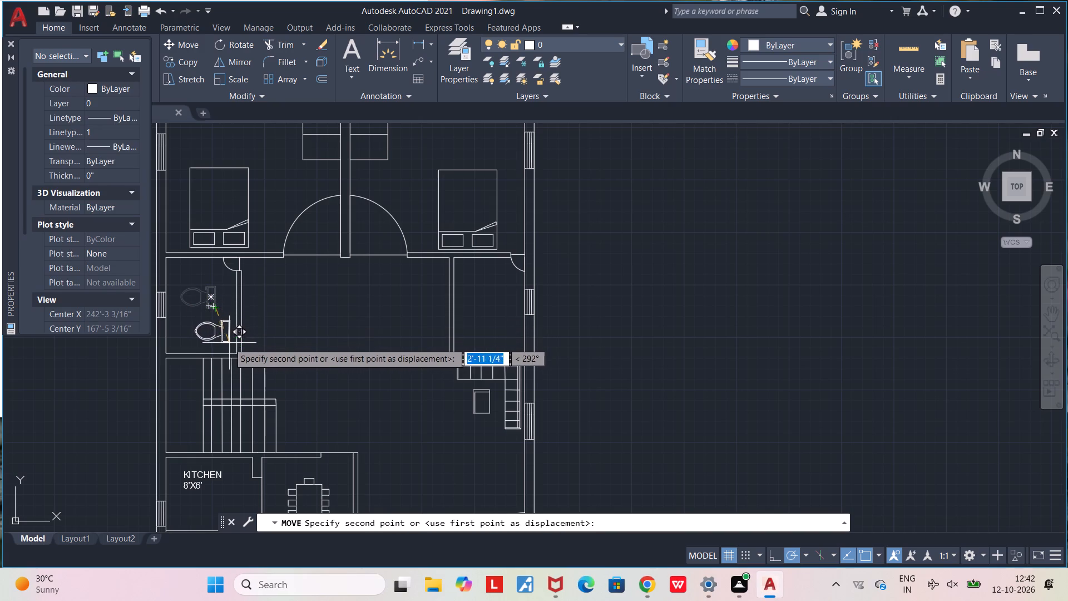
pyautogui.click(234, 340)
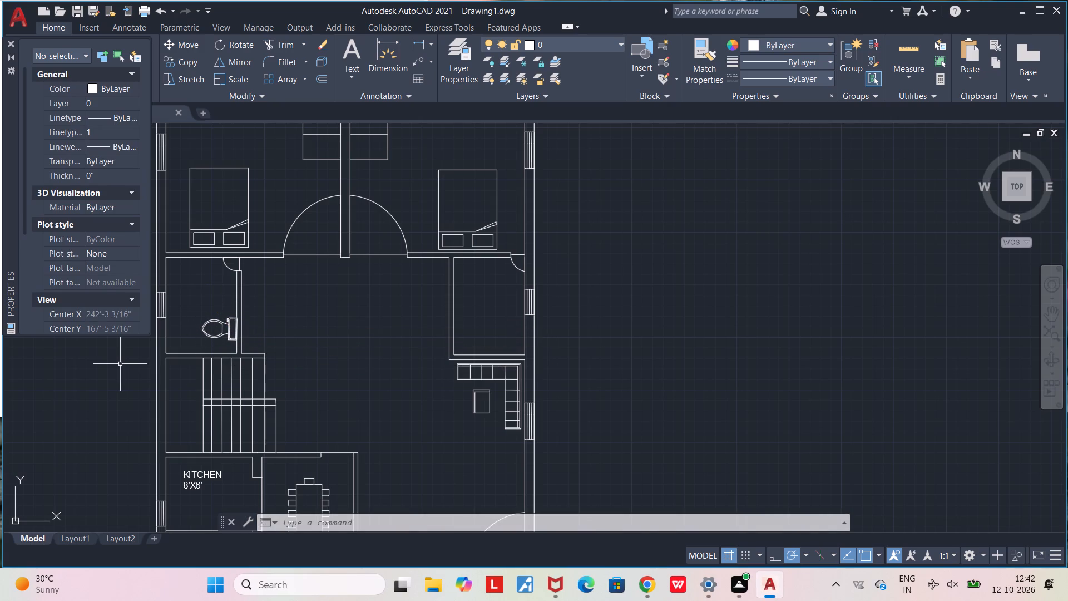
pyautogui.press('Escape')
# Copy the rotated toilet to the clipboard and paste it beside the outer wall of the small east room above the sofa.
pyautogui.click(205, 326)
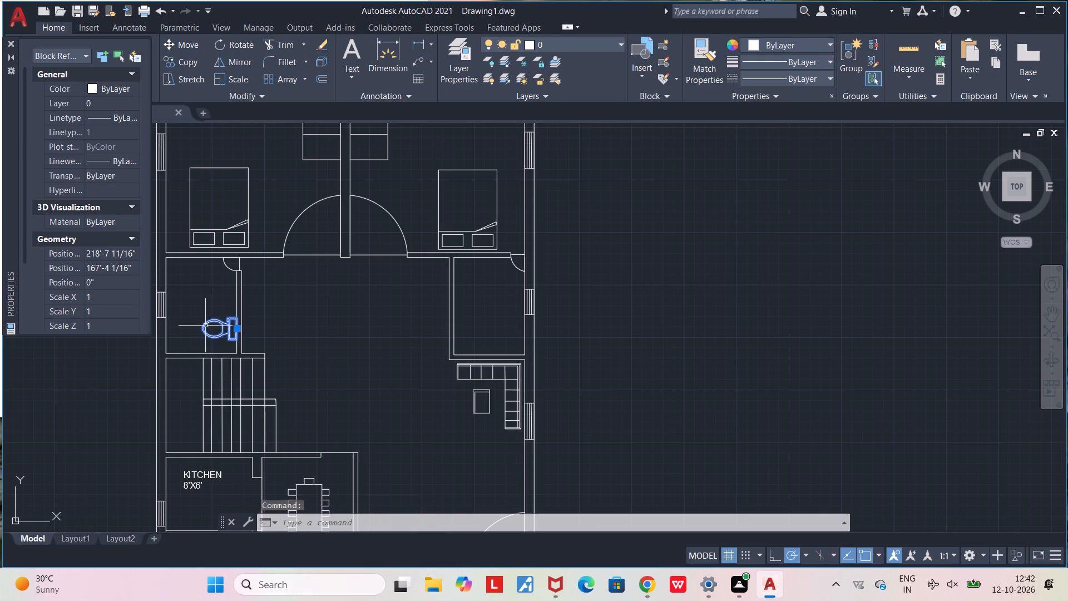
pyautogui.hotkey('ctrl', 'c')
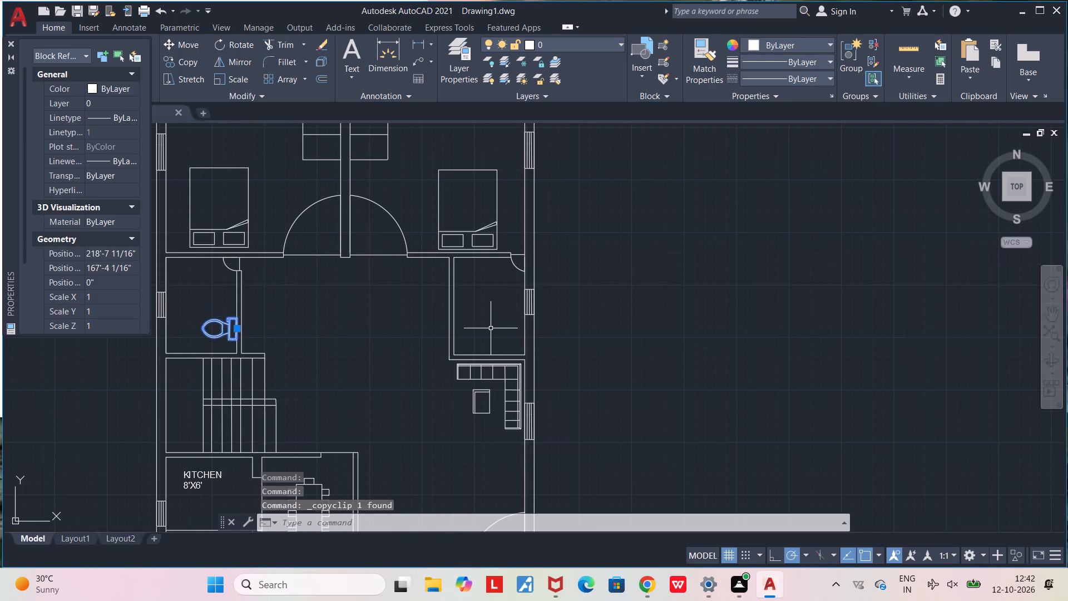
pyautogui.hotkey('ctrl', 'v')
pyautogui.scroll(5, 487, 349)
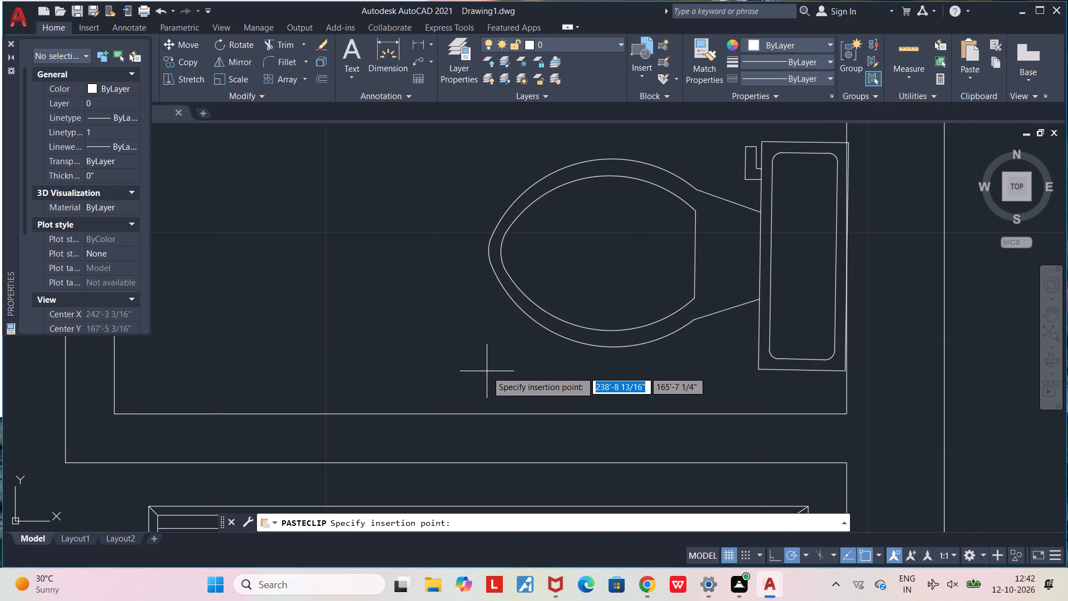
pyautogui.click(482, 371)
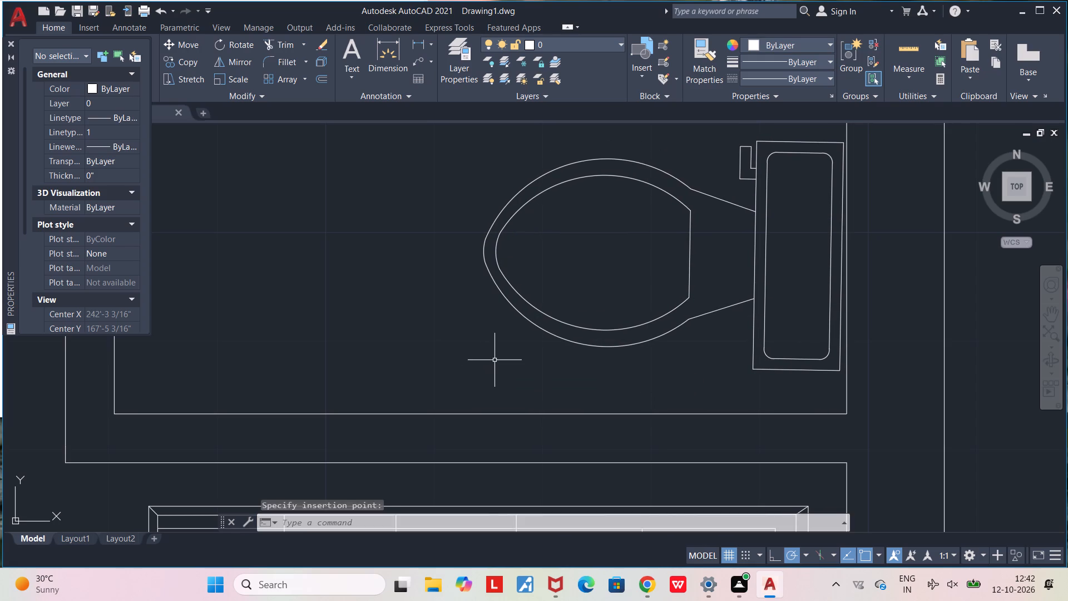
# Rotate the pasted toilet slightly about the southwest corner of its tank to try to straighten it against the outer wall.
pyautogui.moveTo(463, 353); pyautogui.dragTo(270, 410, button='middle')
pyautogui.scroll(-1, 266, 412)
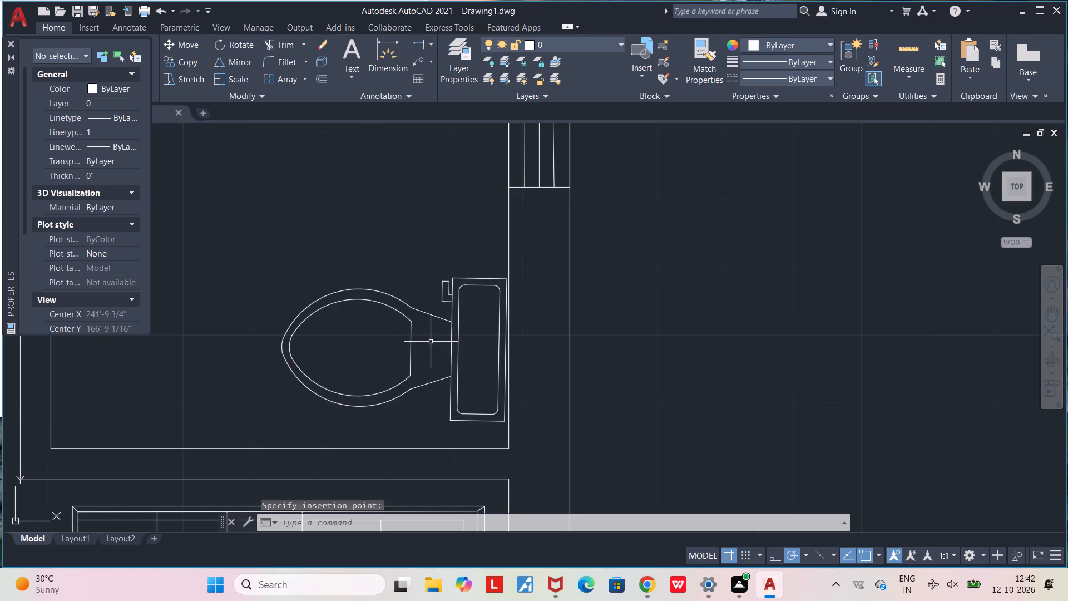
pyautogui.click(429, 314)
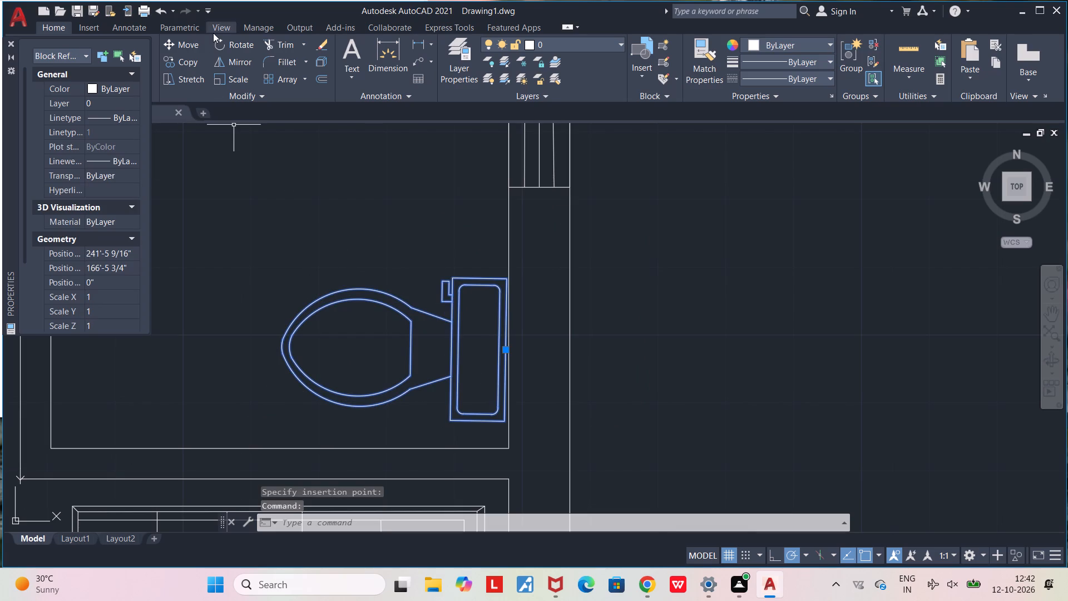
pyautogui.click(221, 42)
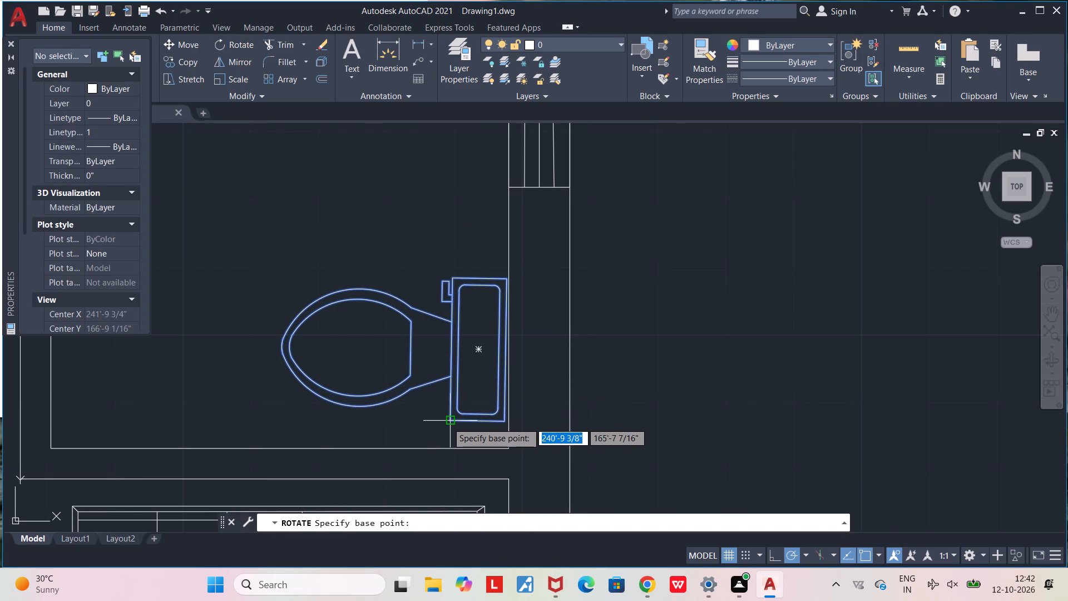
pyautogui.click(449, 422)
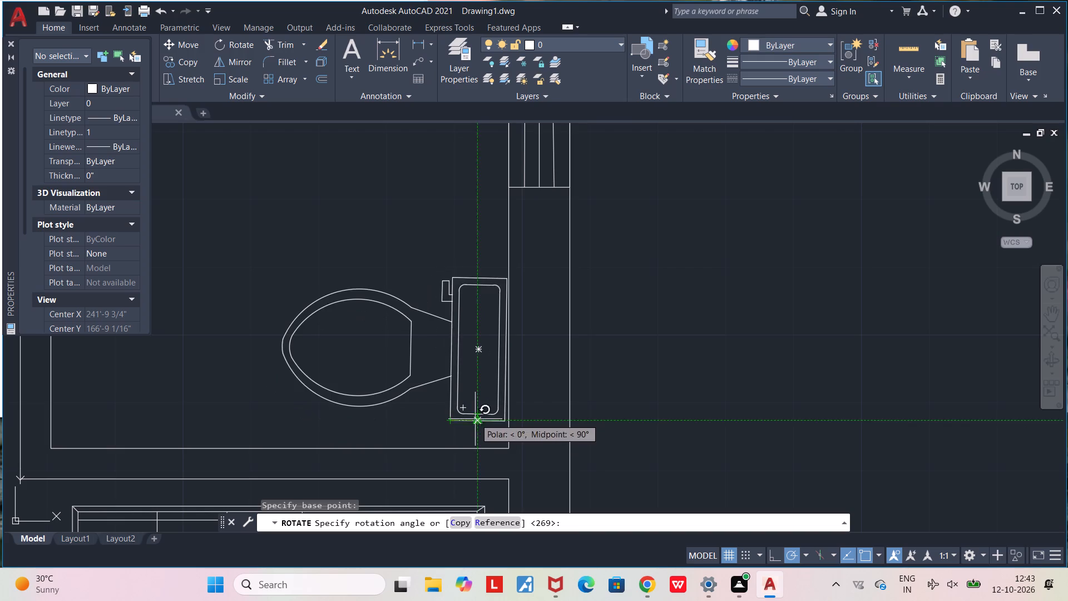
pyautogui.scroll(2, 474, 421)
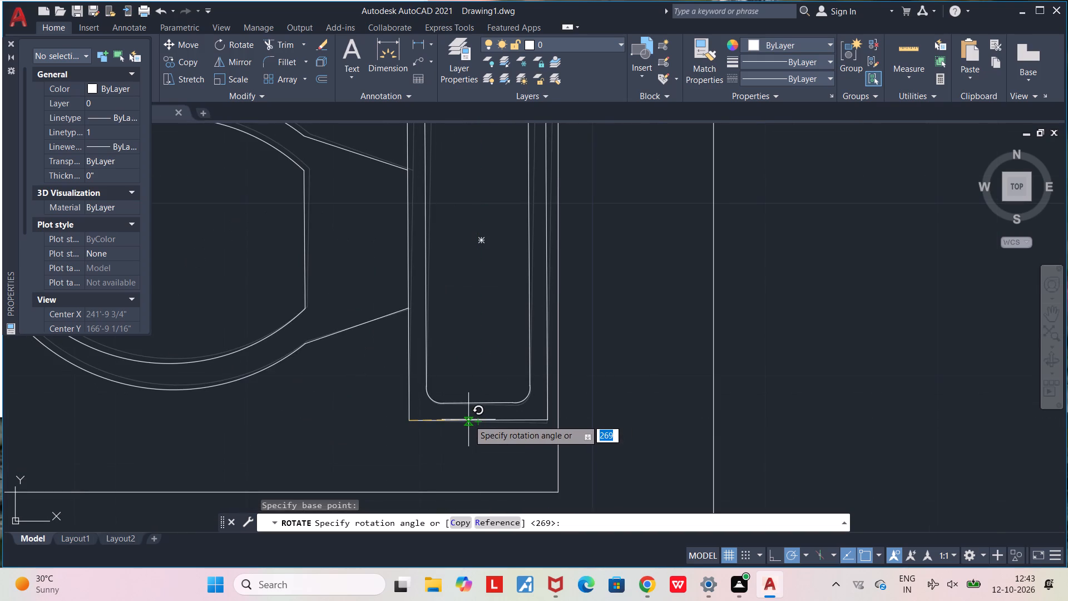
pyautogui.click(468, 420)
pyautogui.moveTo(475, 415); pyautogui.dragTo(473, 497, button='middle')
pyautogui.scroll(-2, 473, 497)
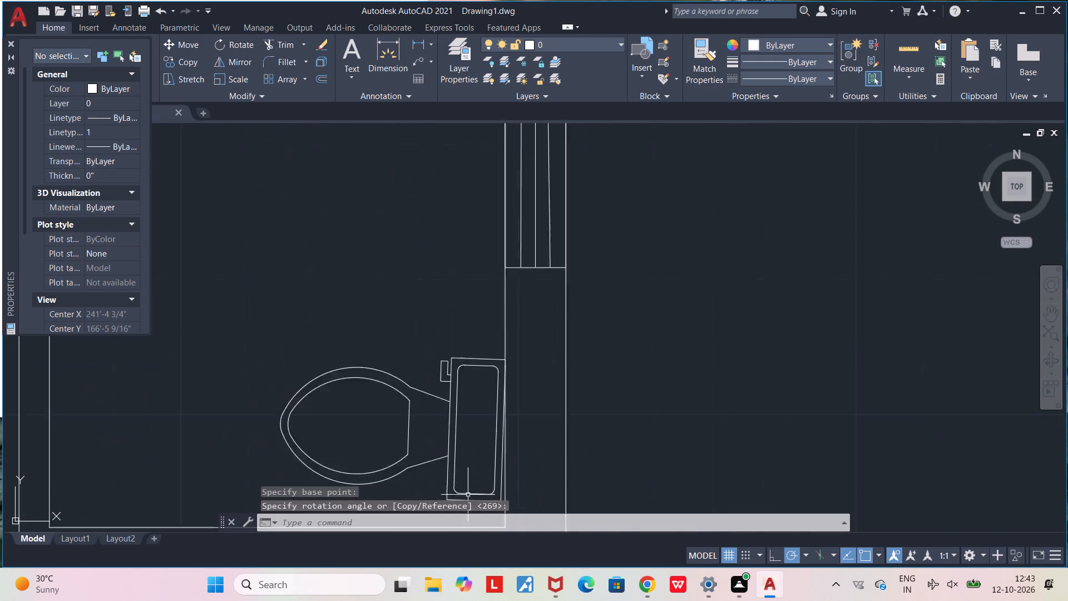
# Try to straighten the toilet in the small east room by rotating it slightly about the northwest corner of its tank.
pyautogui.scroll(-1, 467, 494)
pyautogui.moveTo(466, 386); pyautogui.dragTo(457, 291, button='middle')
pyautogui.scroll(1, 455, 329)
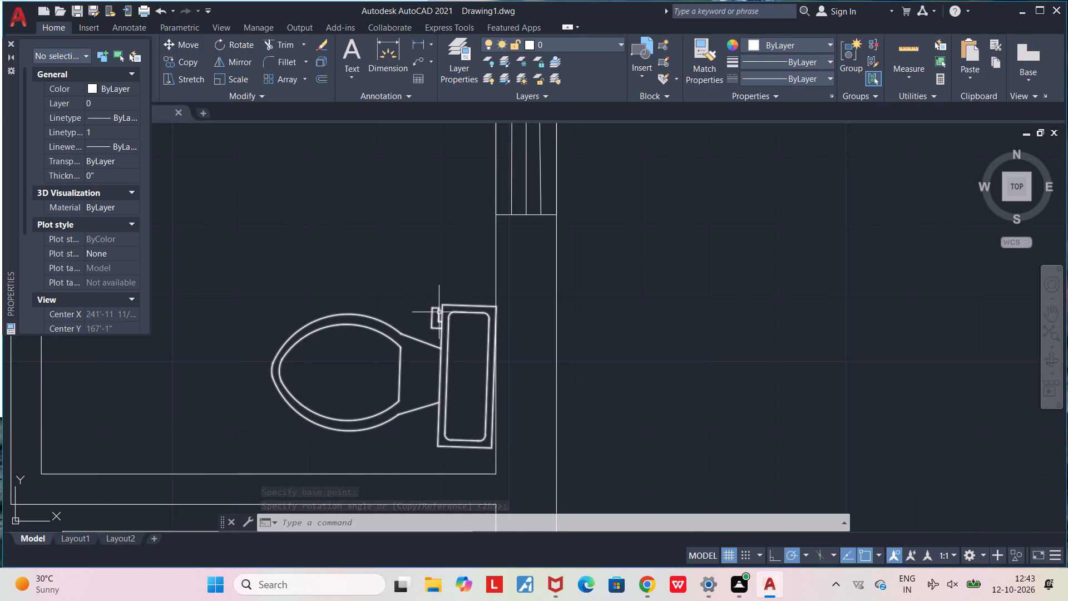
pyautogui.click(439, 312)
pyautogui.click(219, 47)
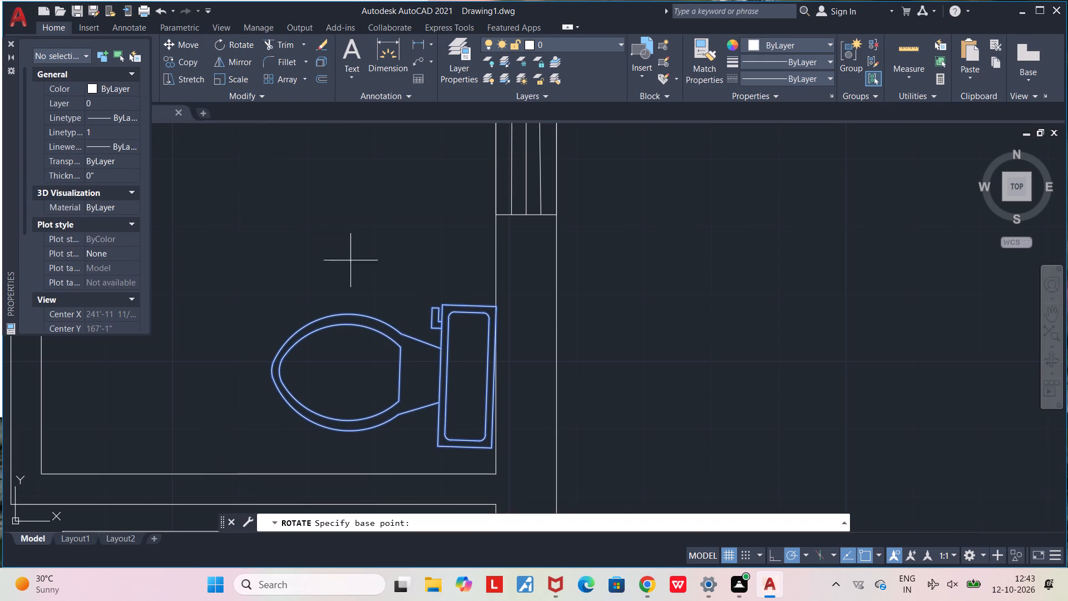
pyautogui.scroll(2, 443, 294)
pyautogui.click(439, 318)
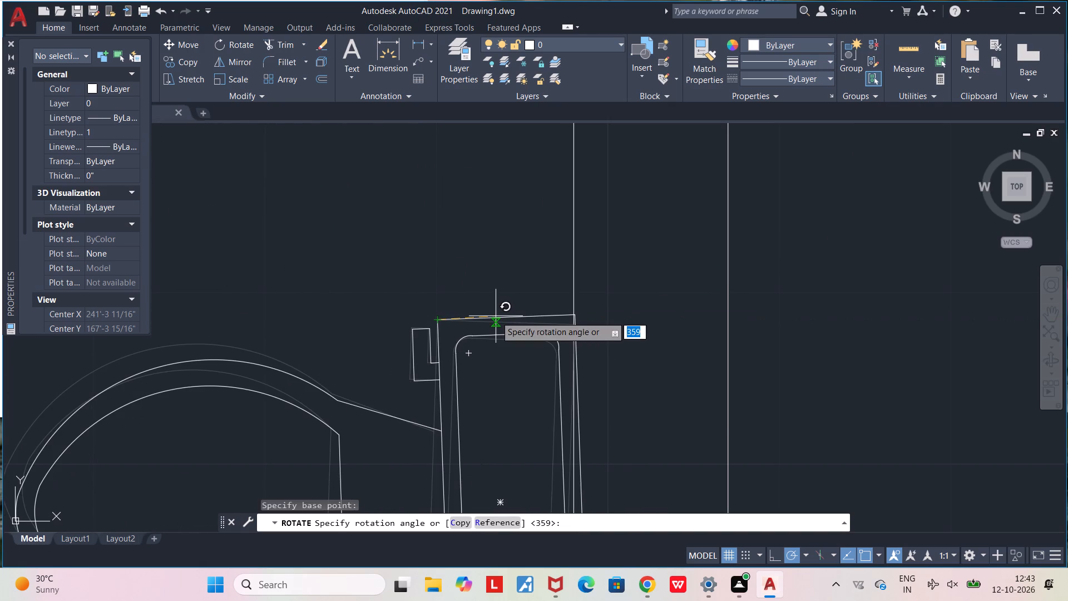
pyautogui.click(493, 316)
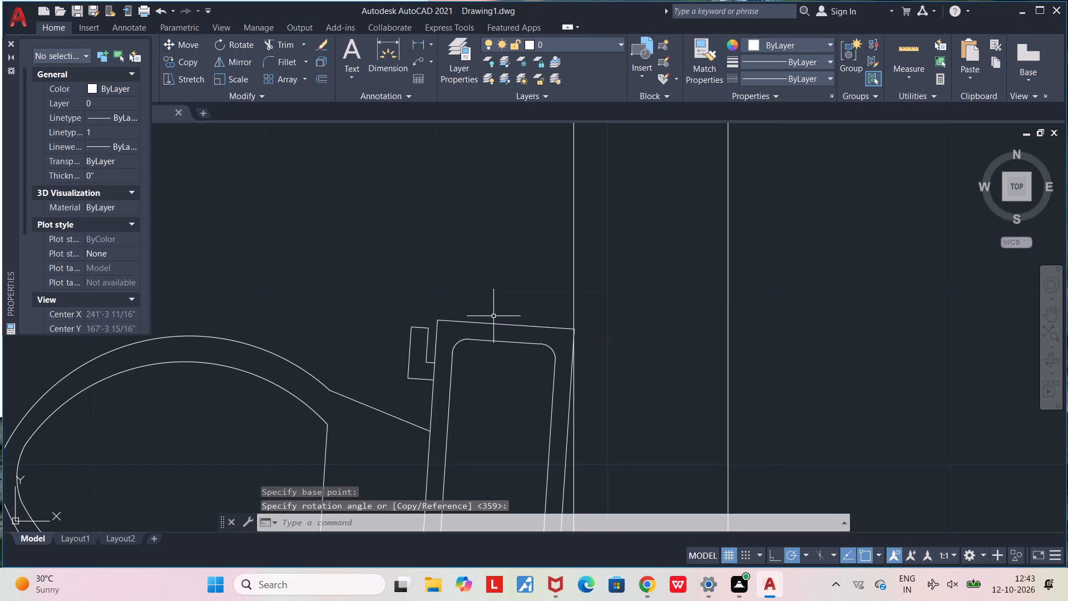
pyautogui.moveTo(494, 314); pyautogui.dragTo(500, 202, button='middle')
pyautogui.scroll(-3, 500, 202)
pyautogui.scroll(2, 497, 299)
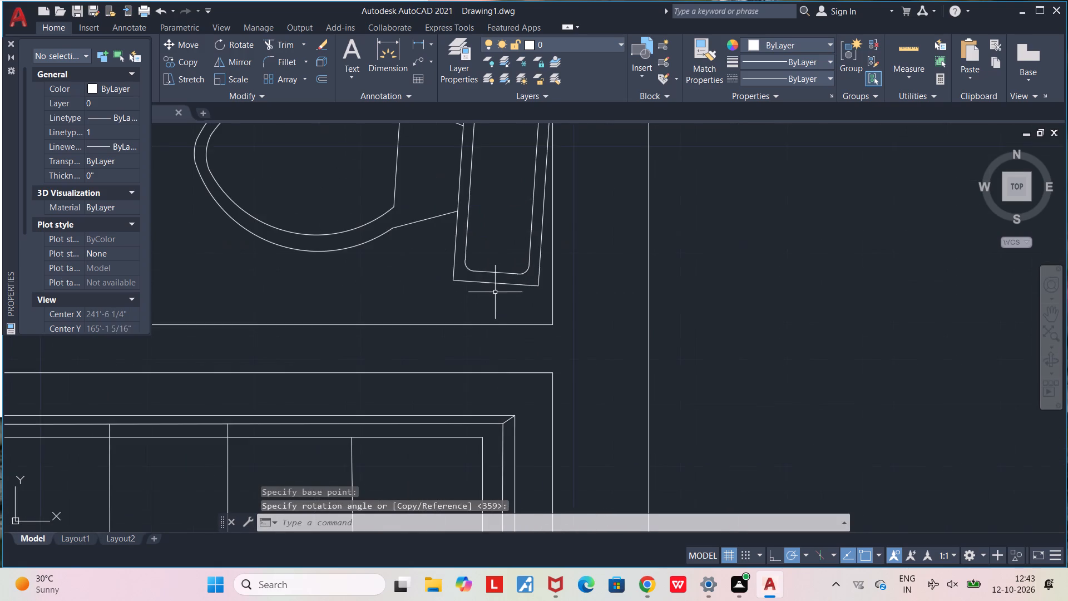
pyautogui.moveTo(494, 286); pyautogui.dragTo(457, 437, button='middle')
# Undo the last two rotations of the toilet in the small east room.
pyautogui.hotkey('ctrl', 'z')
pyautogui.hotkey('ctrl', 'z')
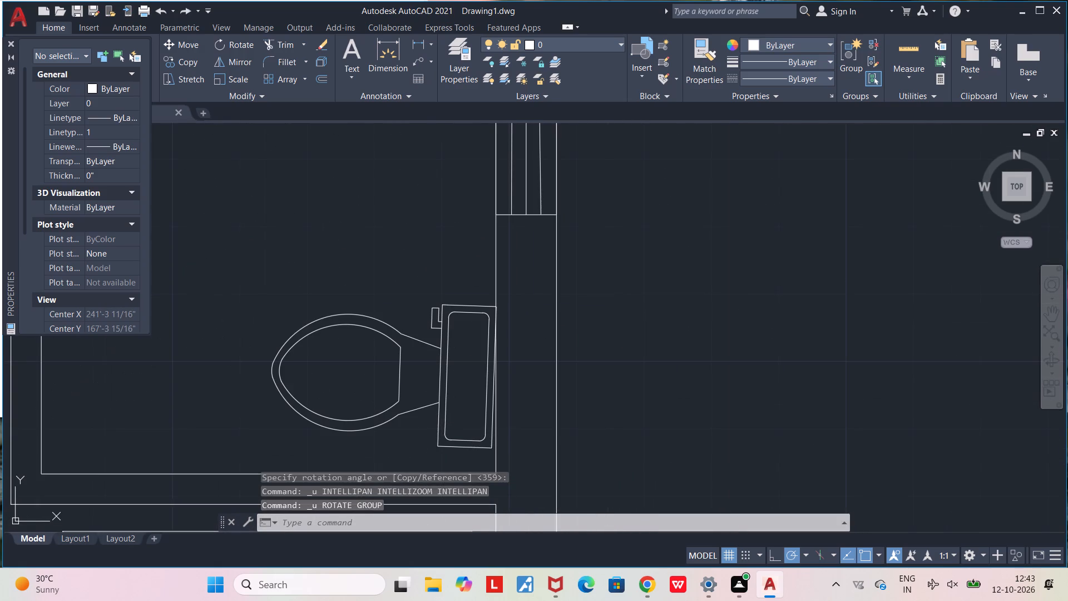
pyautogui.hotkey('ctrl', 'z')
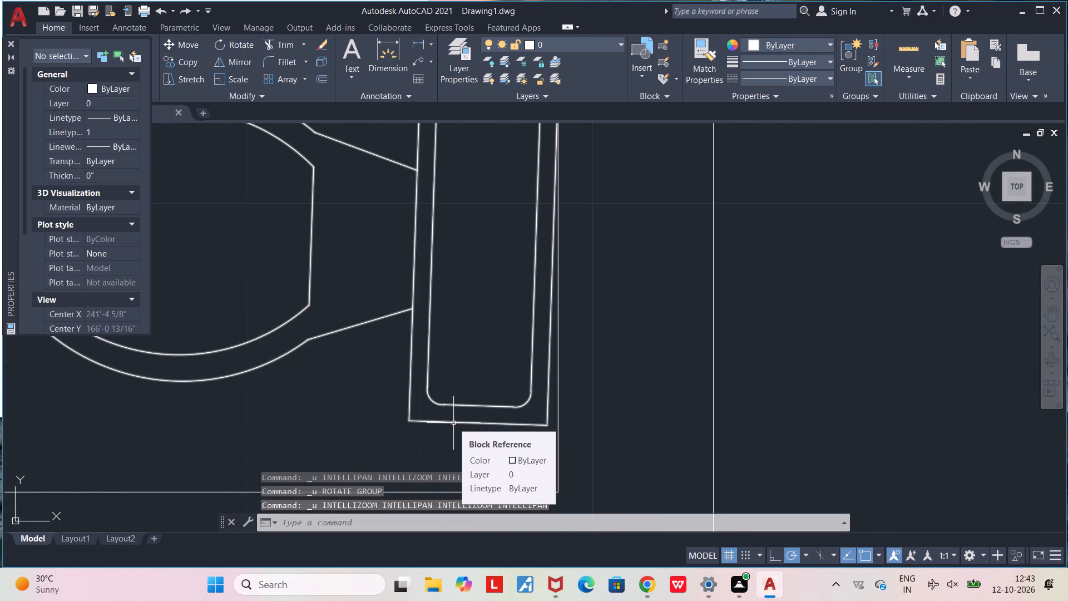
pyautogui.hotkey('ctrl', 'z')
pyautogui.scroll(-2, 453, 423)
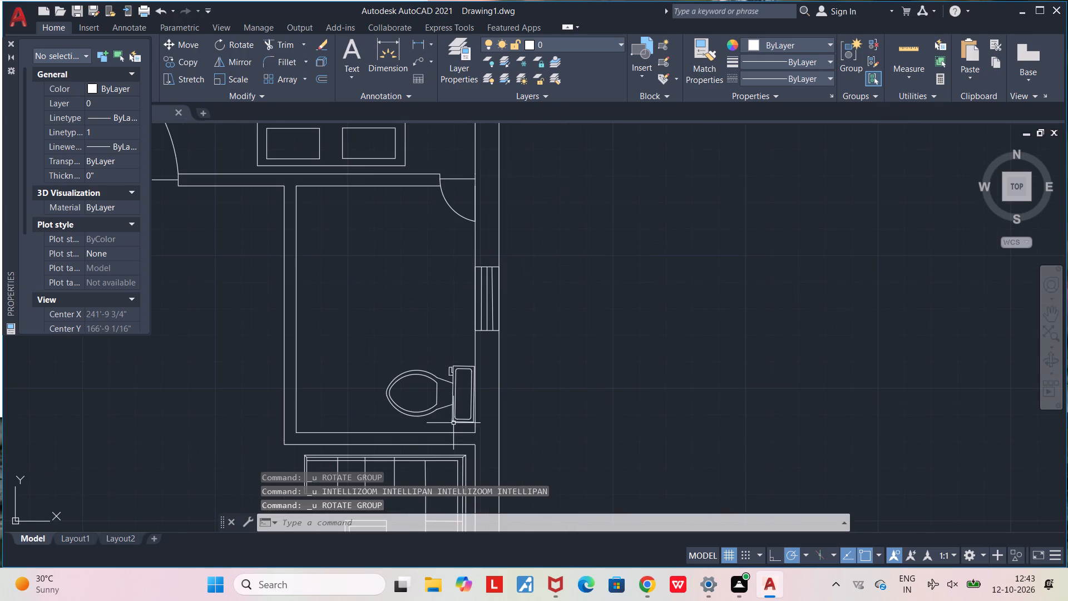
pyautogui.press('Escape')
pyautogui.press('Escape')
pyautogui.scroll(-3, 649, 382)
pyautogui.moveTo(629, 352); pyautogui.dragTo(636, 289, button='middle')
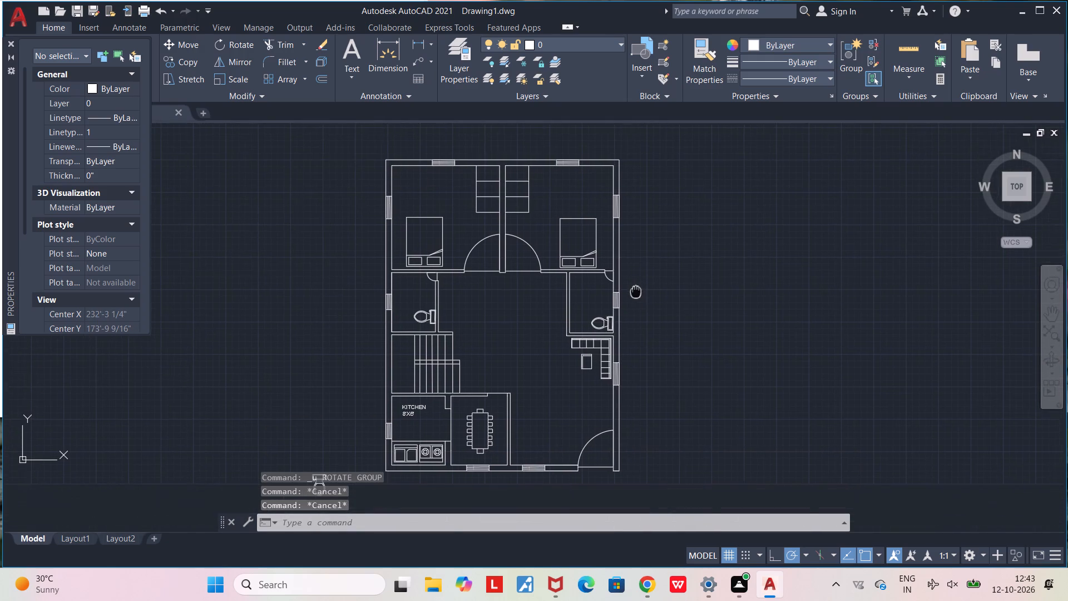
pyautogui.moveTo(636, 289); pyautogui.dragTo(636, 288, button='middle')
pyautogui.scroll(4, 606, 324)
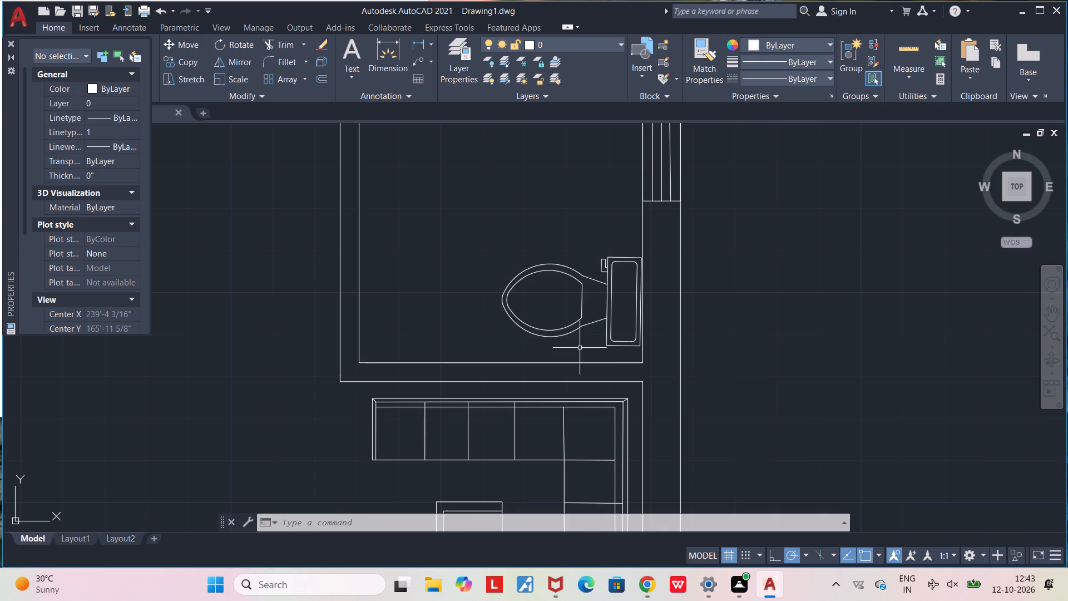
# Add a two-line text label reading DINING and 8'X10' near the north end of the dining table.
pyautogui.scroll(-4, 580, 348)
pyautogui.scroll(2, 408, 444)
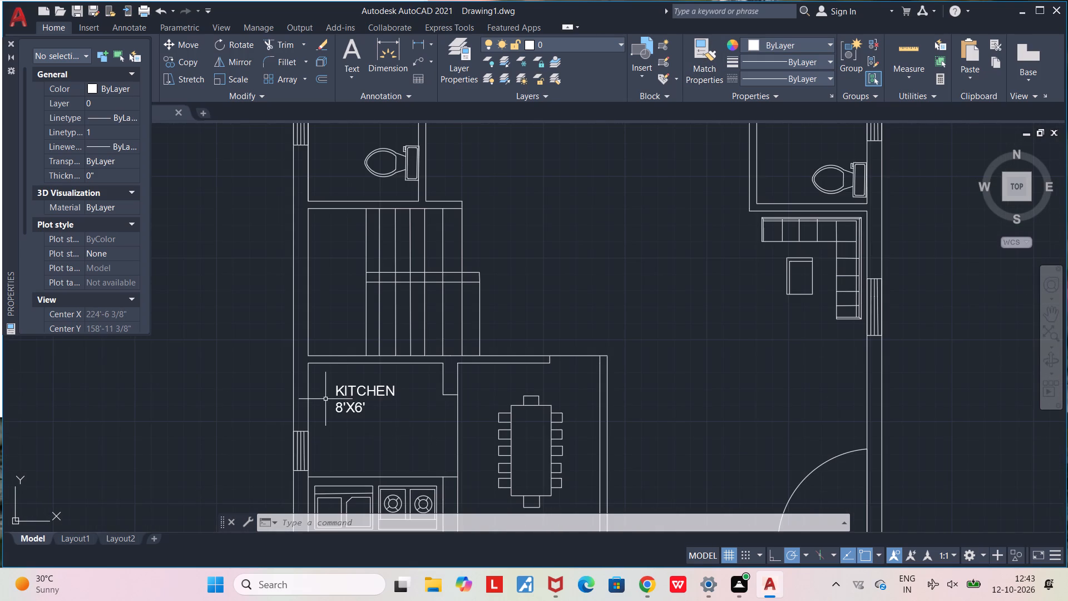
pyautogui.moveTo(402, 423); pyautogui.dragTo(322, 373, button='middle')
pyautogui.scroll(-1, 322, 373)
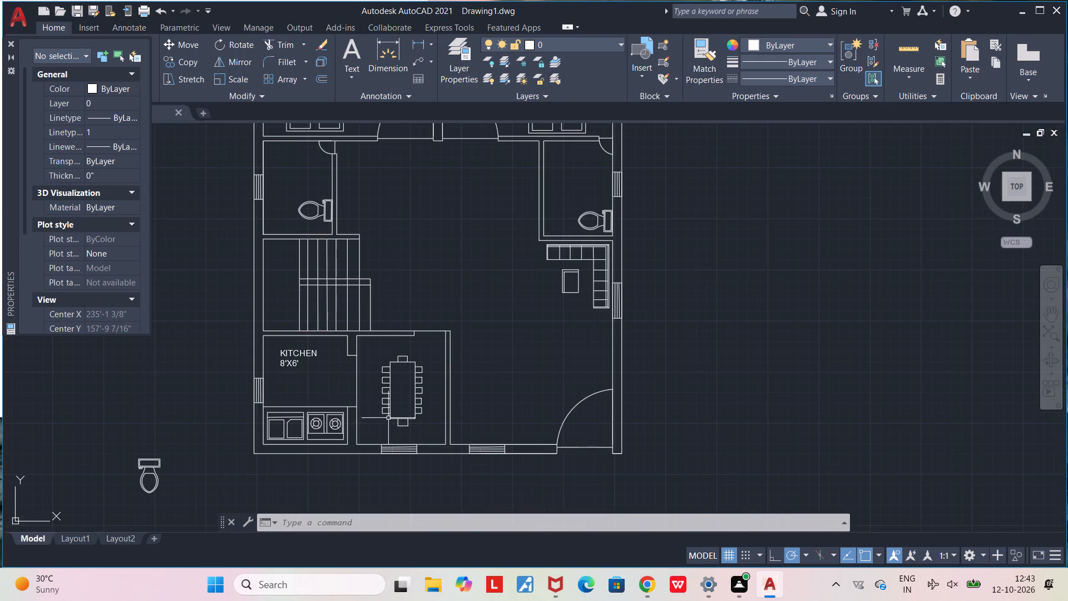
pyautogui.scroll(3, 400, 416)
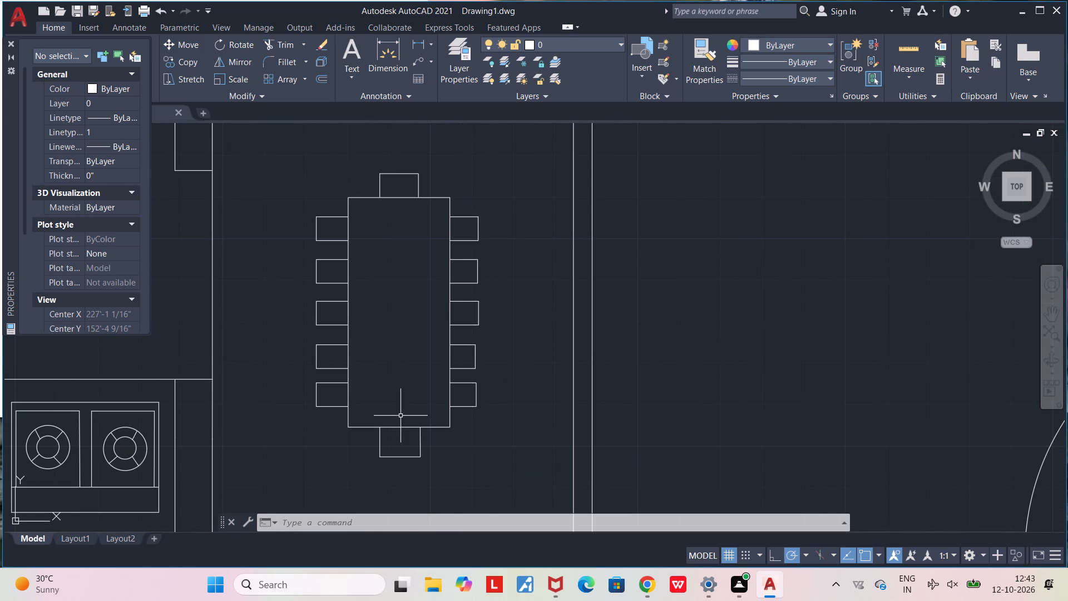
pyautogui.scroll(2, 400, 416)
pyautogui.moveTo(401, 320); pyautogui.dragTo(423, 420, button='middle')
pyautogui.scroll(-2, 423, 420)
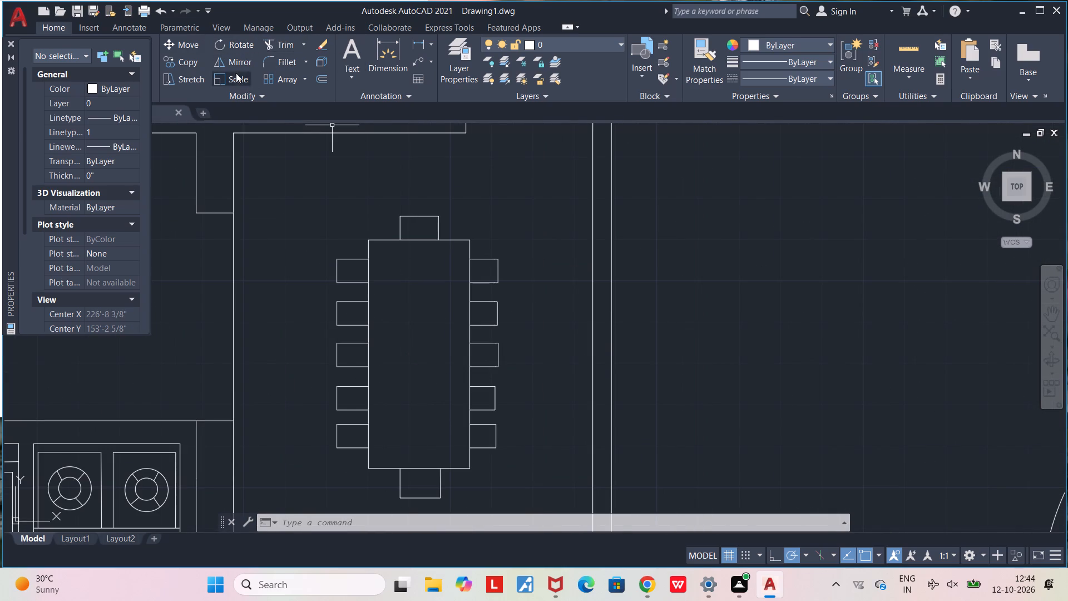
pyautogui.click(351, 47)
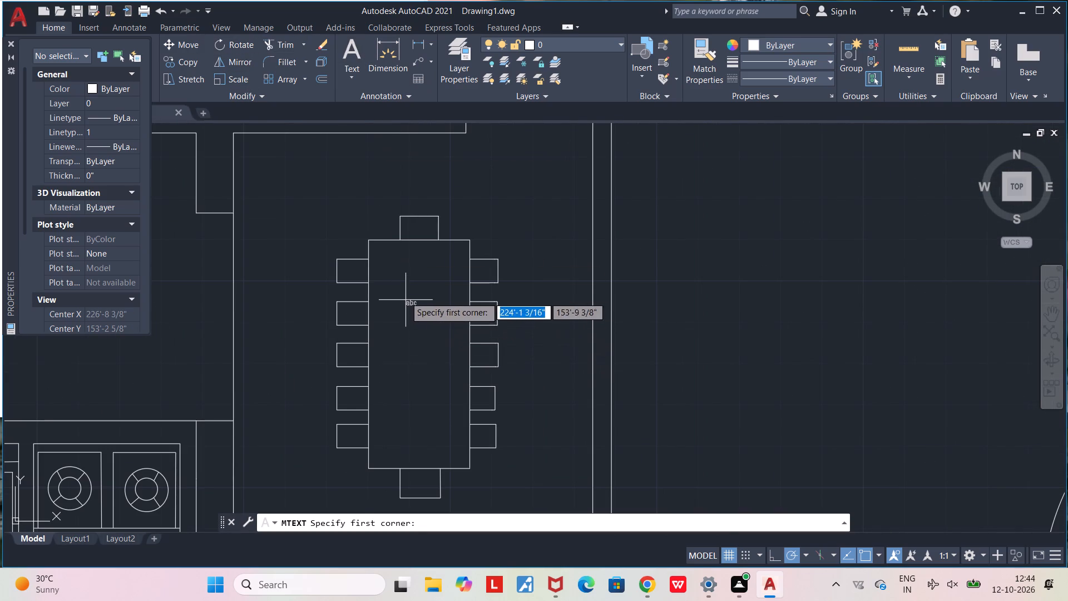
pyautogui.click(404, 280)
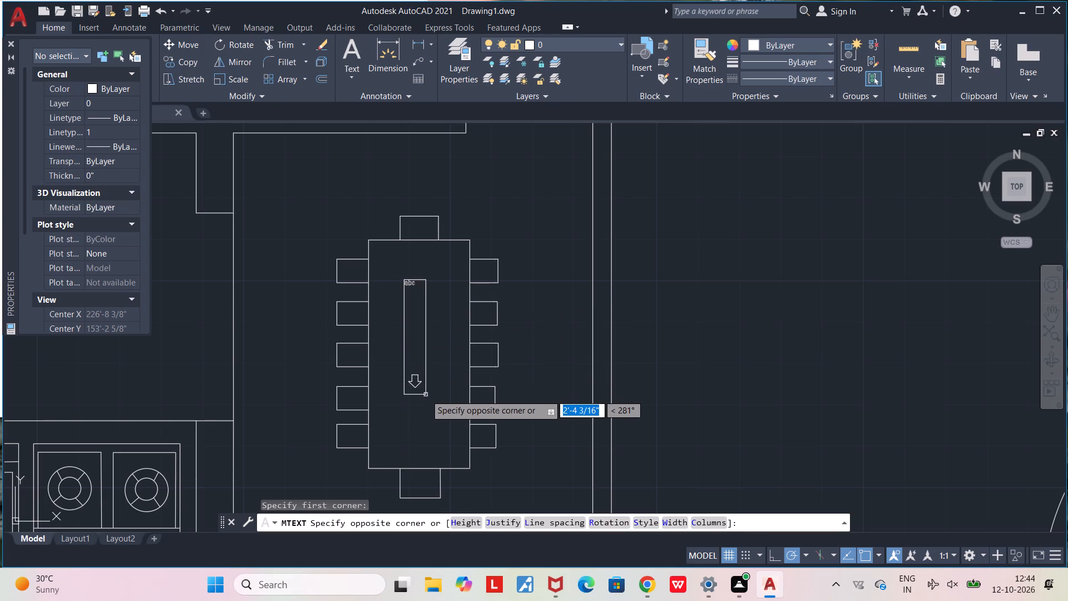
pyautogui.click(426, 395)
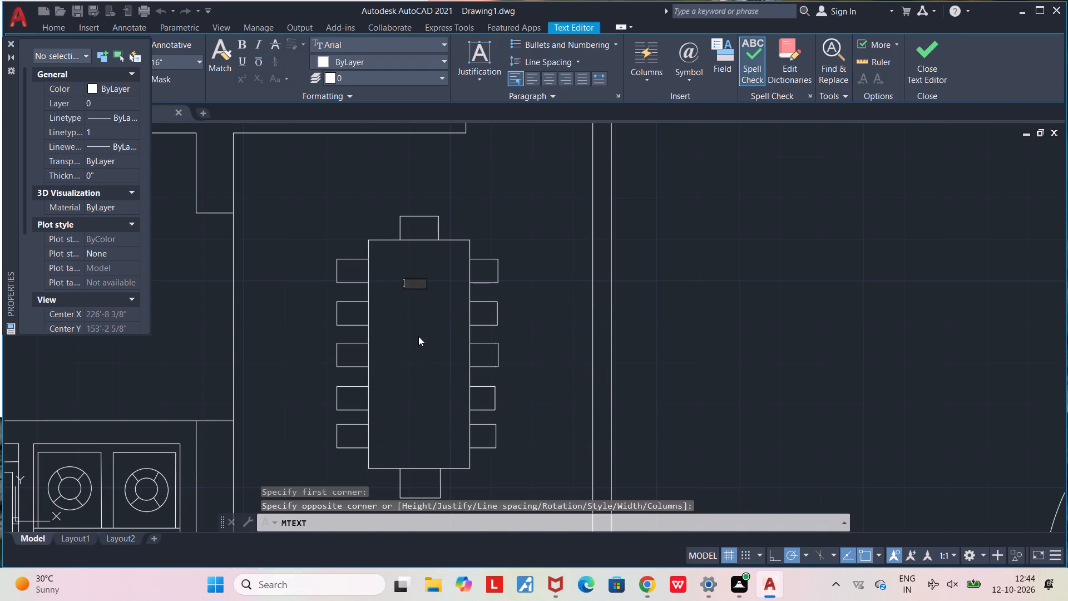
pyautogui.write('DI')
pyautogui.write('NING')
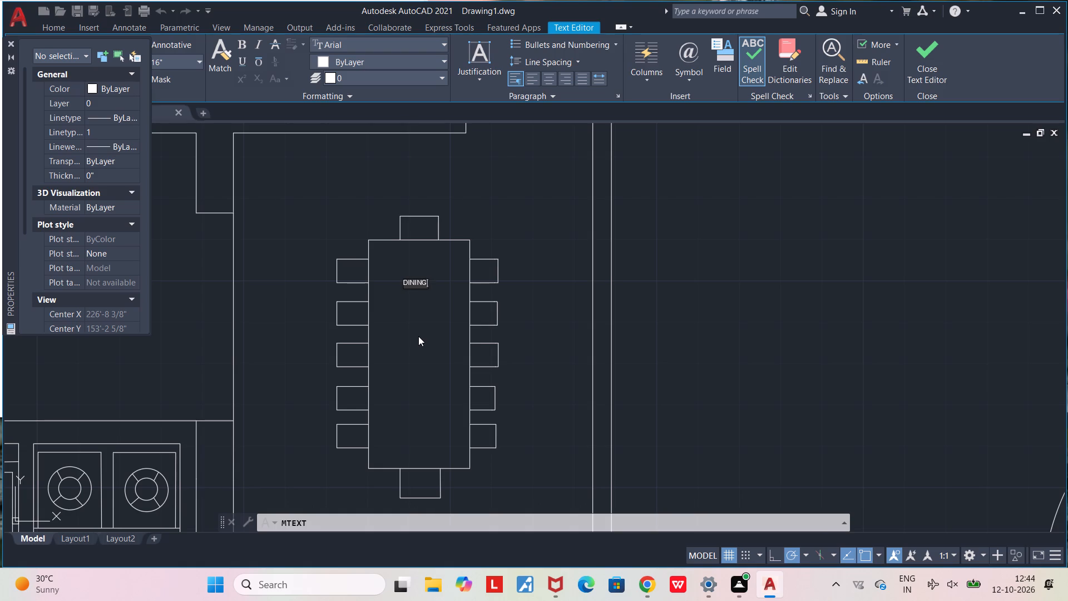
pyautogui.press('Return')
pyautogui.write("8'")
pyautogui.press('x')
pyautogui.write("10'")
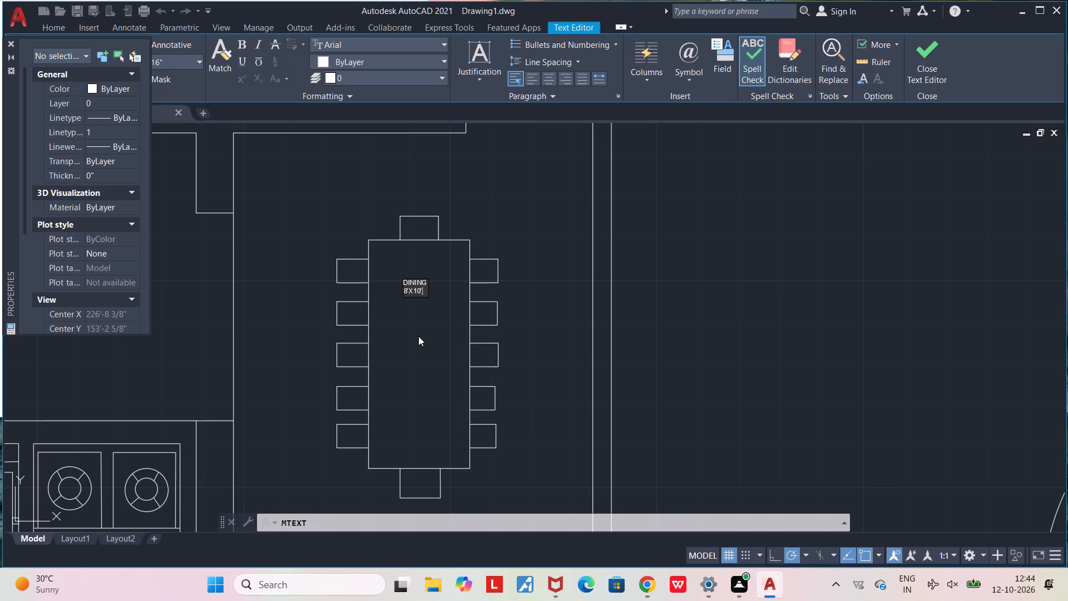
pyautogui.press('Return')
pyautogui.click(420, 336)
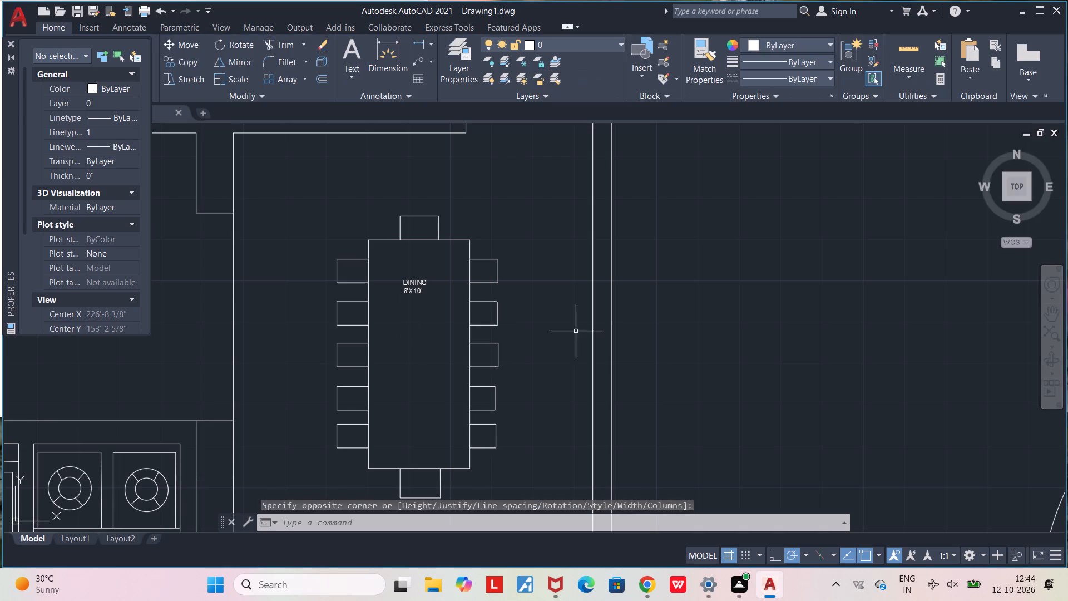
pyautogui.press('Escape')
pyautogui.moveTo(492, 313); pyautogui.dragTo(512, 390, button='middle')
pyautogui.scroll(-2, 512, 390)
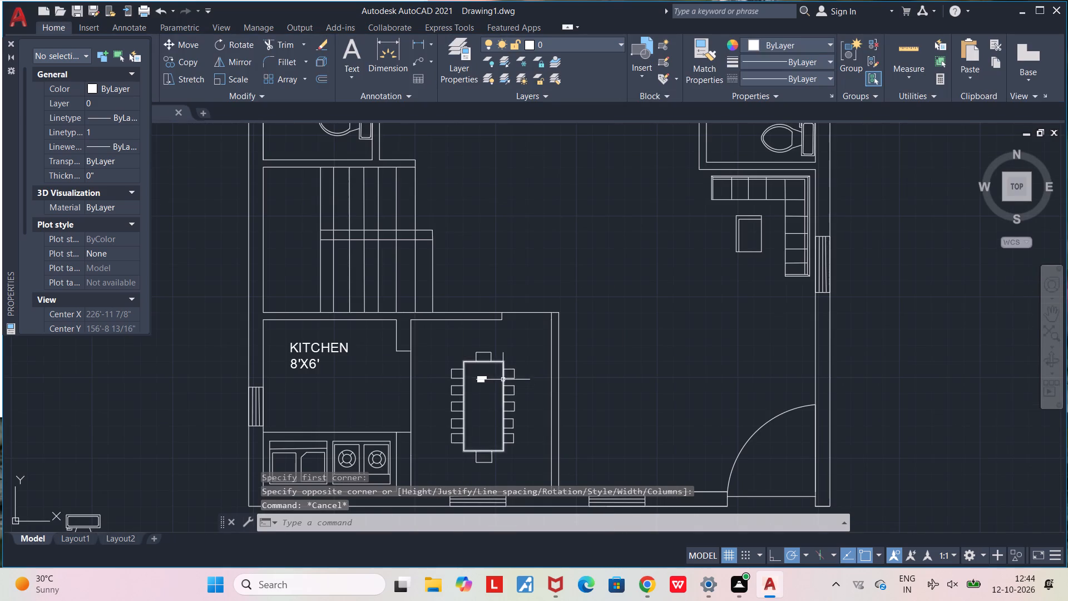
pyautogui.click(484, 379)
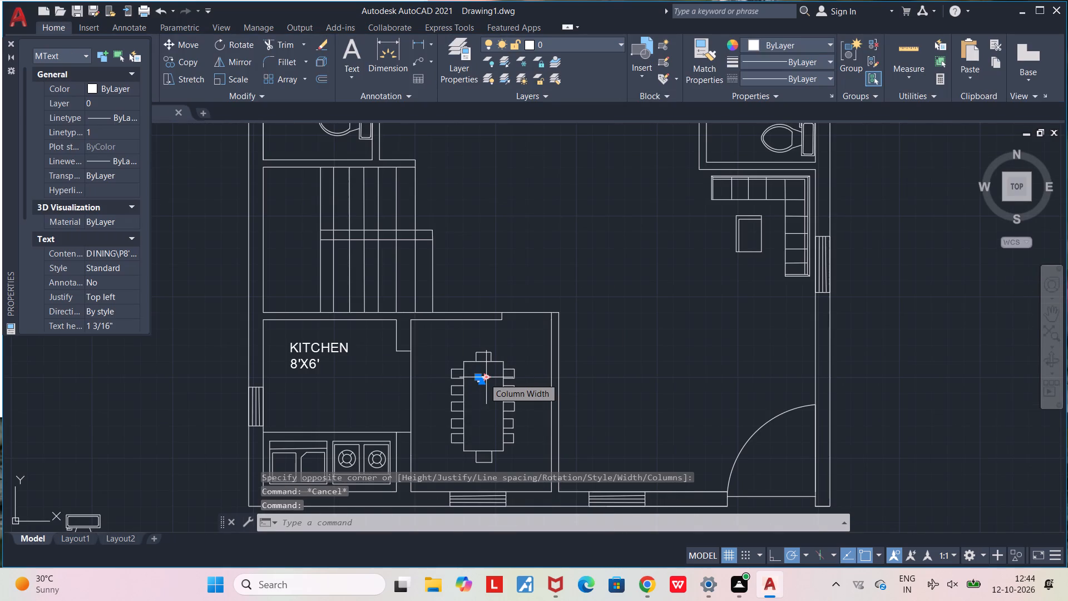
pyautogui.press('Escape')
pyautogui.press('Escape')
# Add a two-line text label reading LOBBY and 11'6"X13' in the open central area east of the small west room.
pyautogui.moveTo(506, 253); pyautogui.dragTo(517, 279, button='middle')
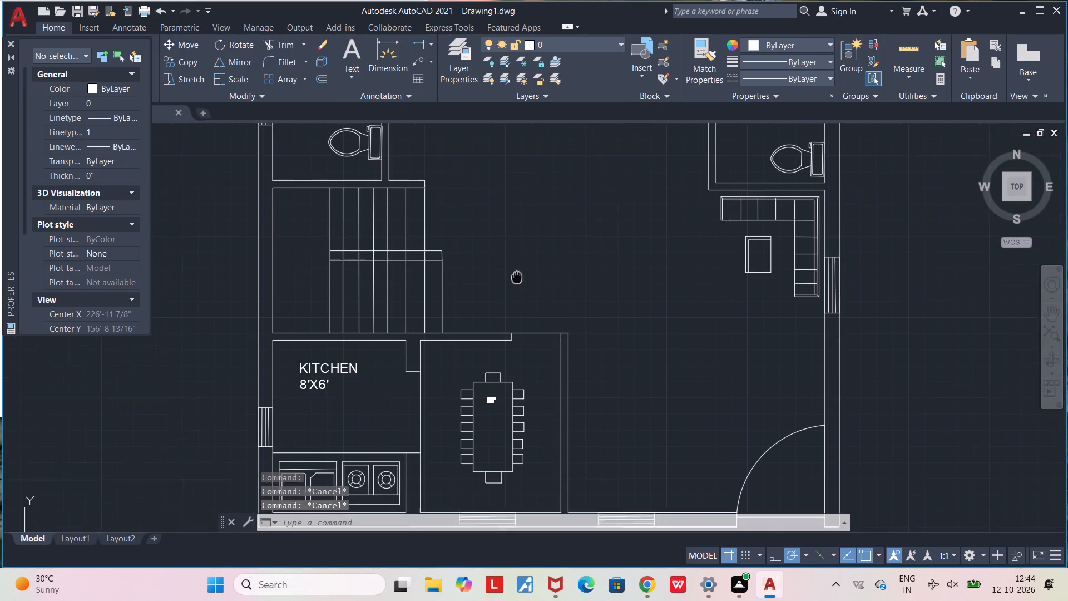
pyautogui.moveTo(517, 279); pyautogui.dragTo(521, 321, button='middle')
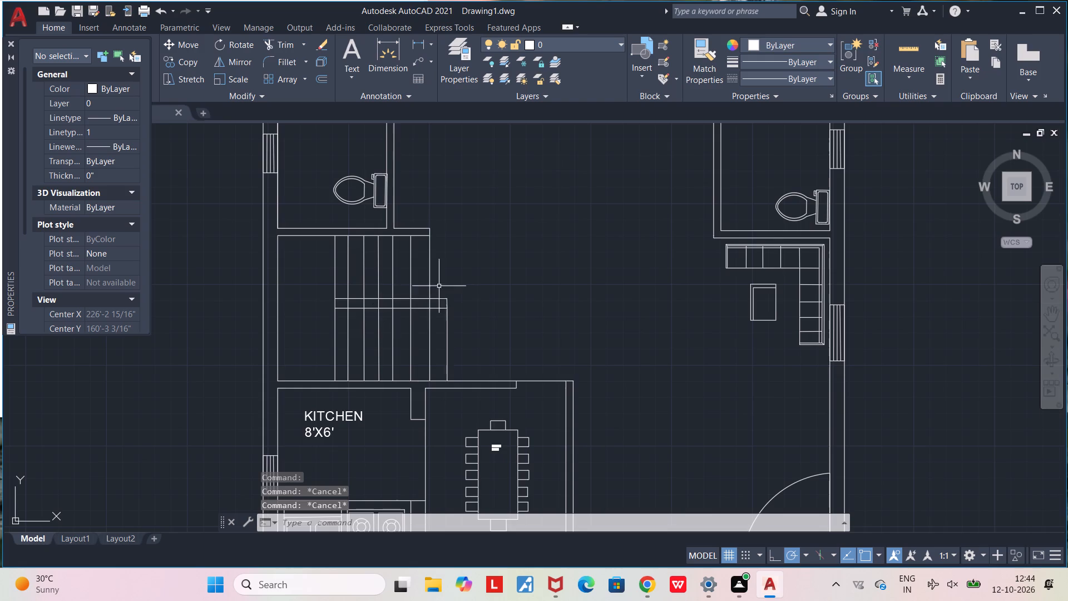
pyautogui.moveTo(527, 211); pyautogui.dragTo(502, 317, button='middle')
pyautogui.click(355, 48)
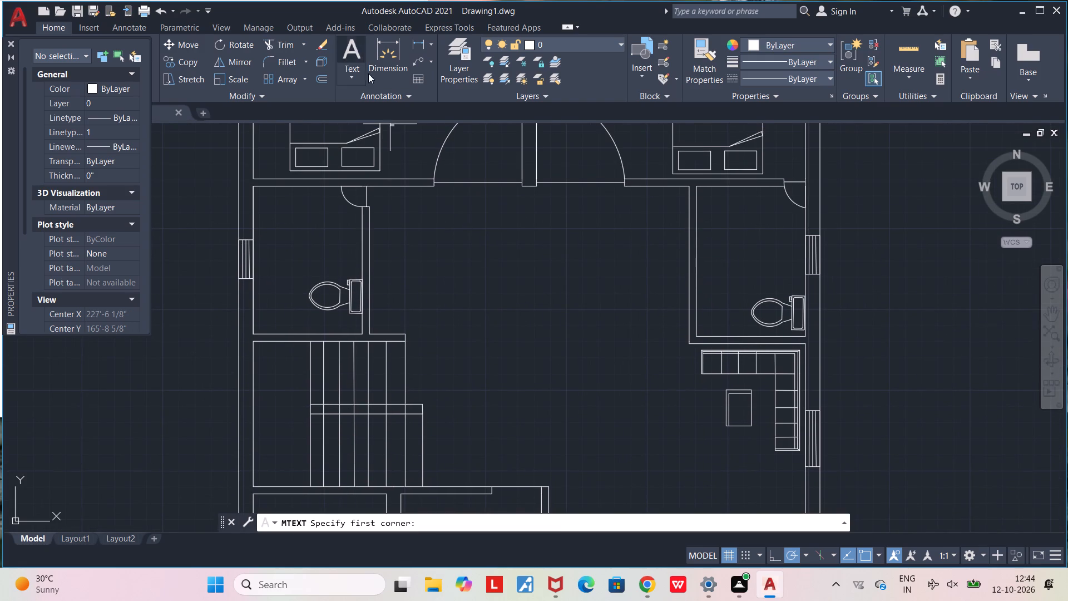
pyautogui.click(467, 264)
pyautogui.scroll(1, 479, 277)
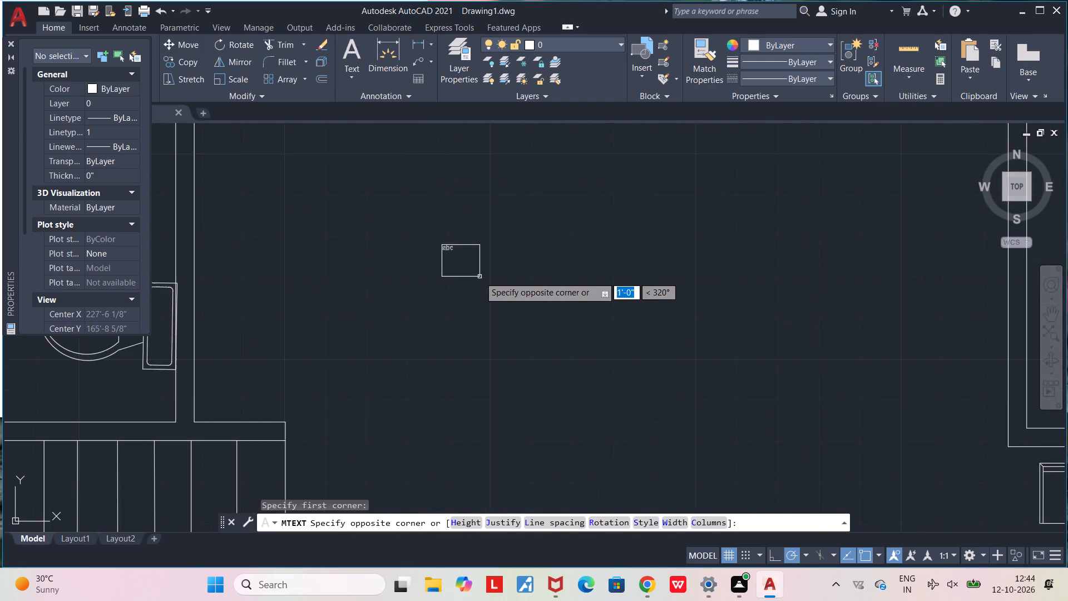
pyautogui.scroll(2, 479, 277)
pyautogui.click(805, 299)
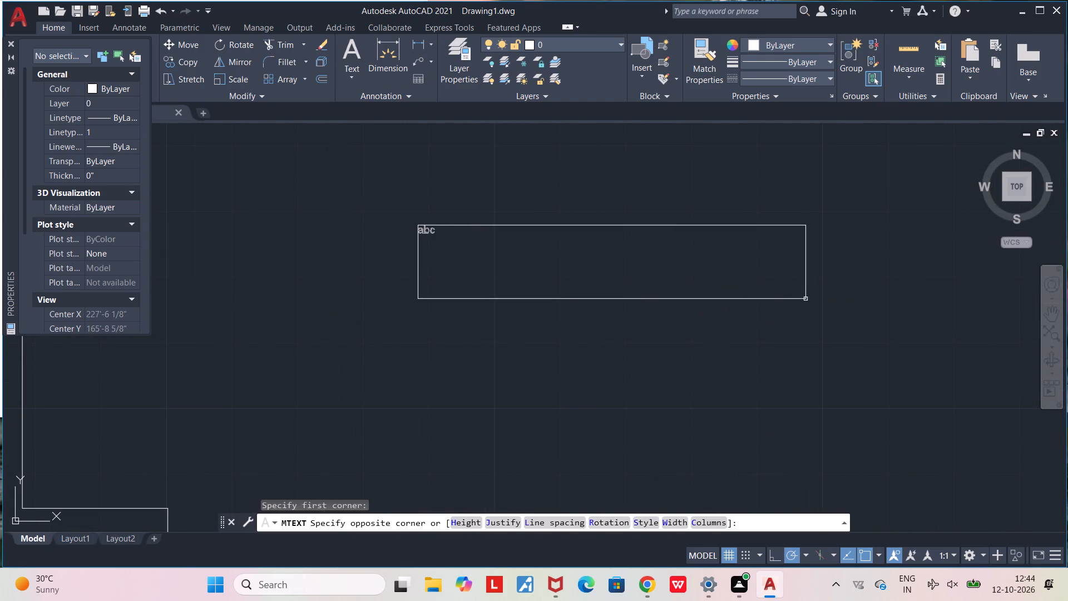
pyautogui.write('LOBBYU')
pyautogui.press('BackSpace')
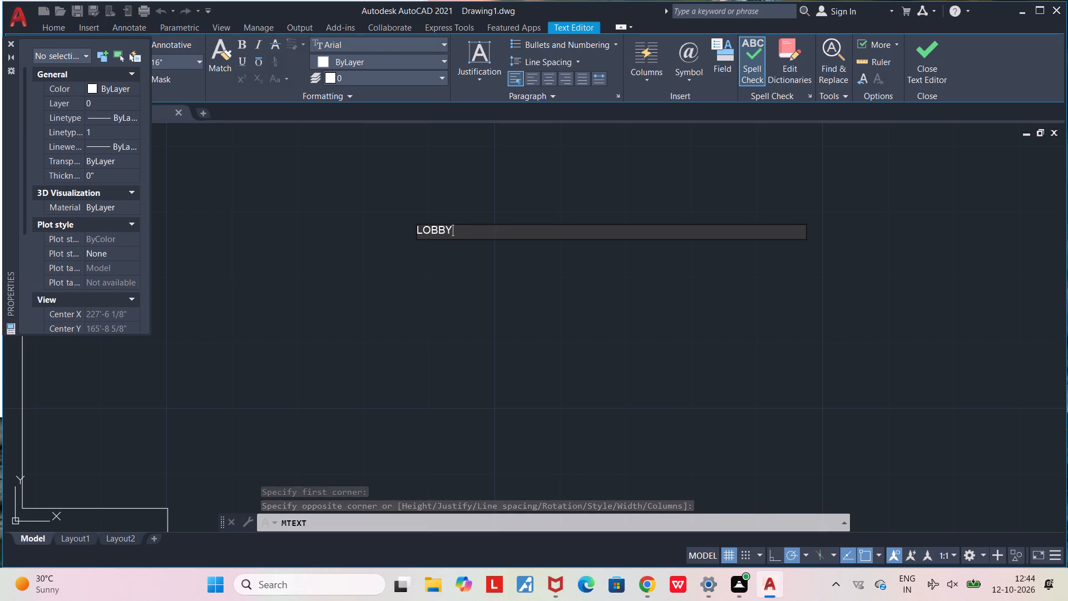
pyautogui.press('Return')
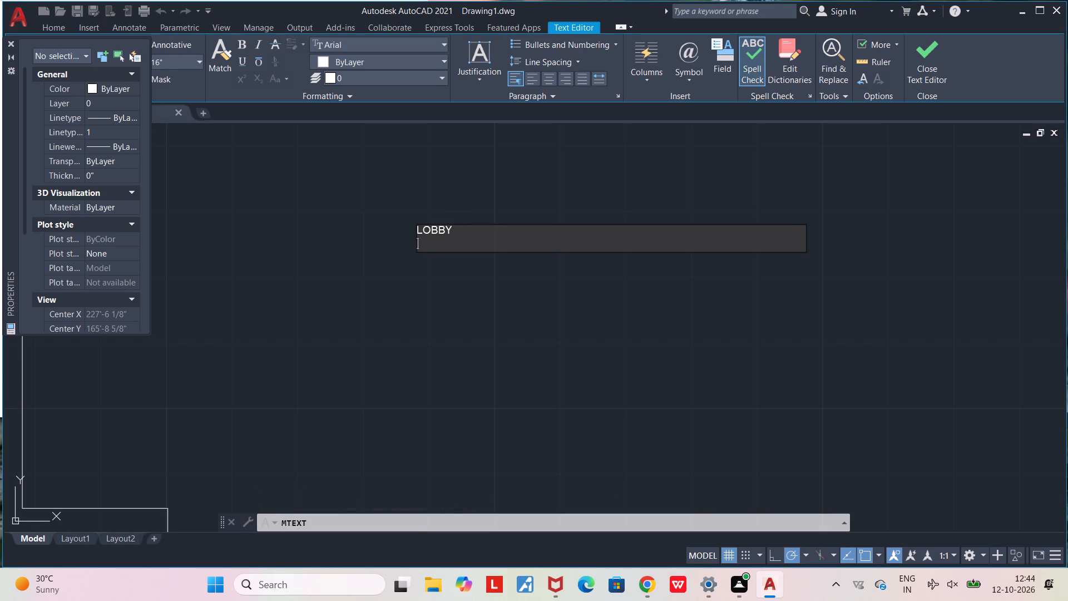
pyautogui.write('11\'6"')
pyautogui.press('x')
pyautogui.write("13'")
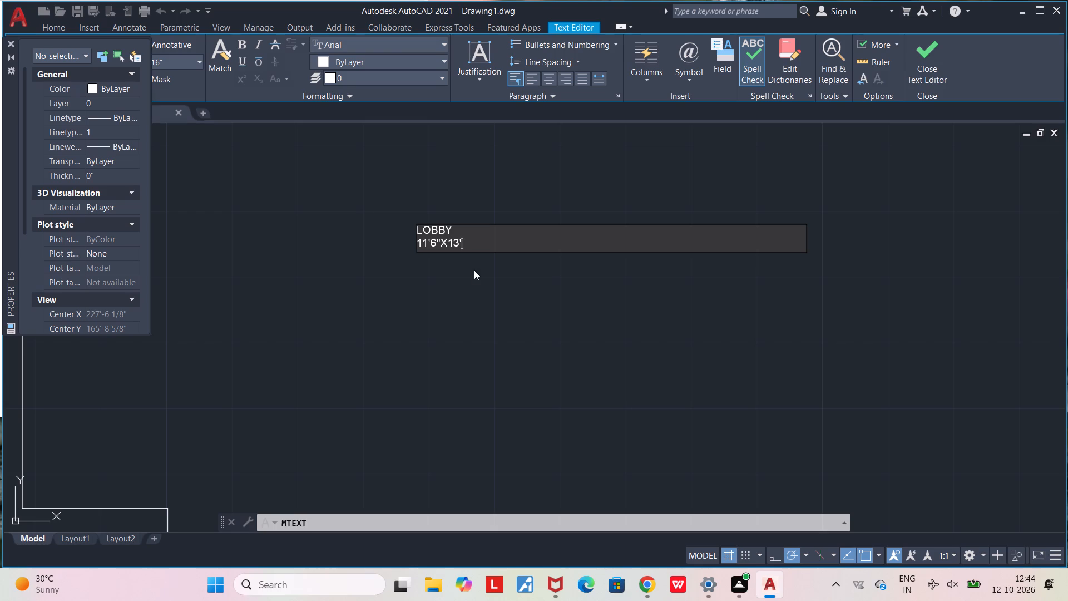
pyautogui.click(474, 273)
pyautogui.scroll(-3, 474, 273)
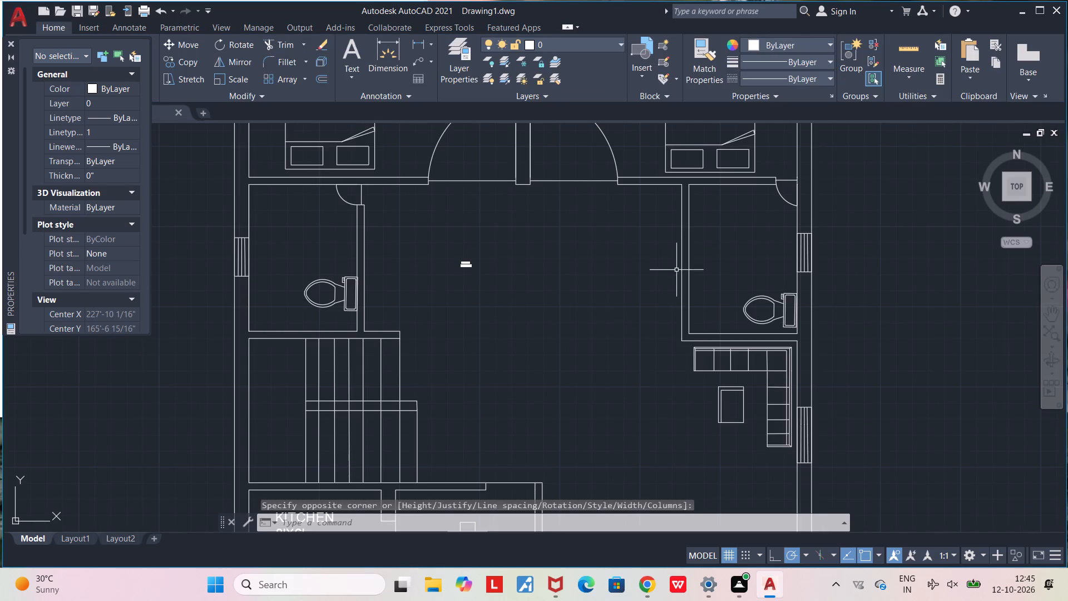
pyautogui.scroll(5, 472, 273)
pyautogui.moveTo(479, 301); pyautogui.dragTo(498, 399, button='middle')
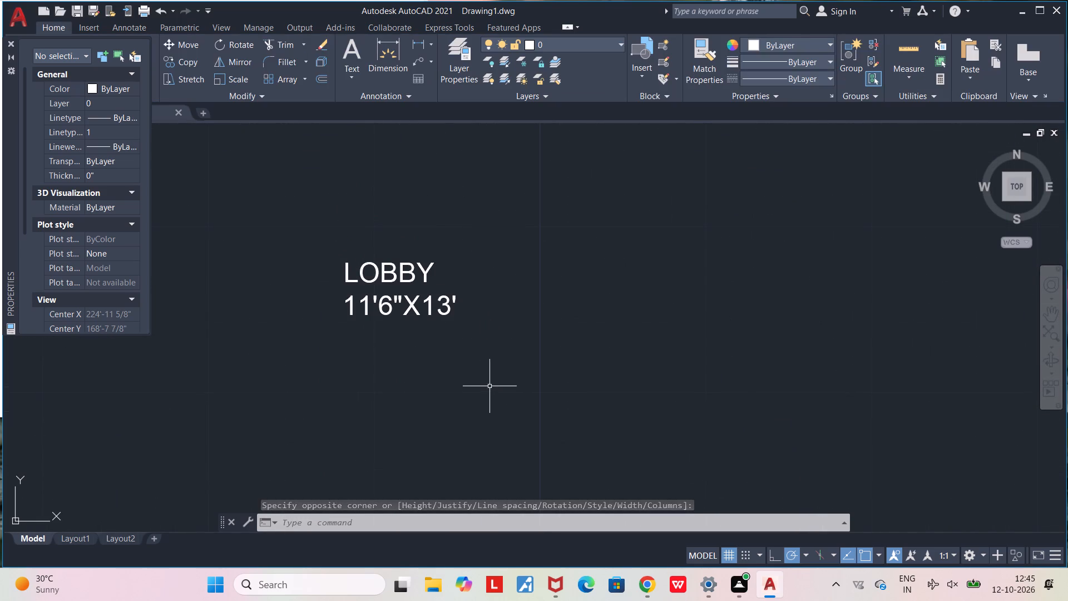
# Add a two-line text label reading TOILET and 8'X6' in the small east room, north of its toilet.
pyautogui.moveTo(476, 379); pyautogui.dragTo(206, 412, button='middle')
pyautogui.scroll(-4, 204, 412)
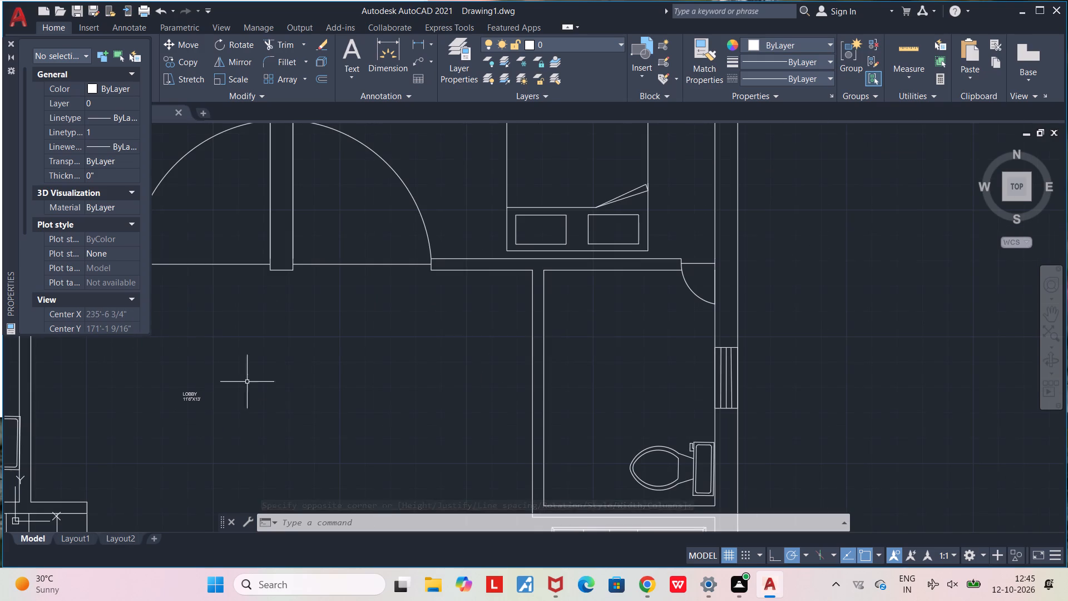
pyautogui.click(349, 43)
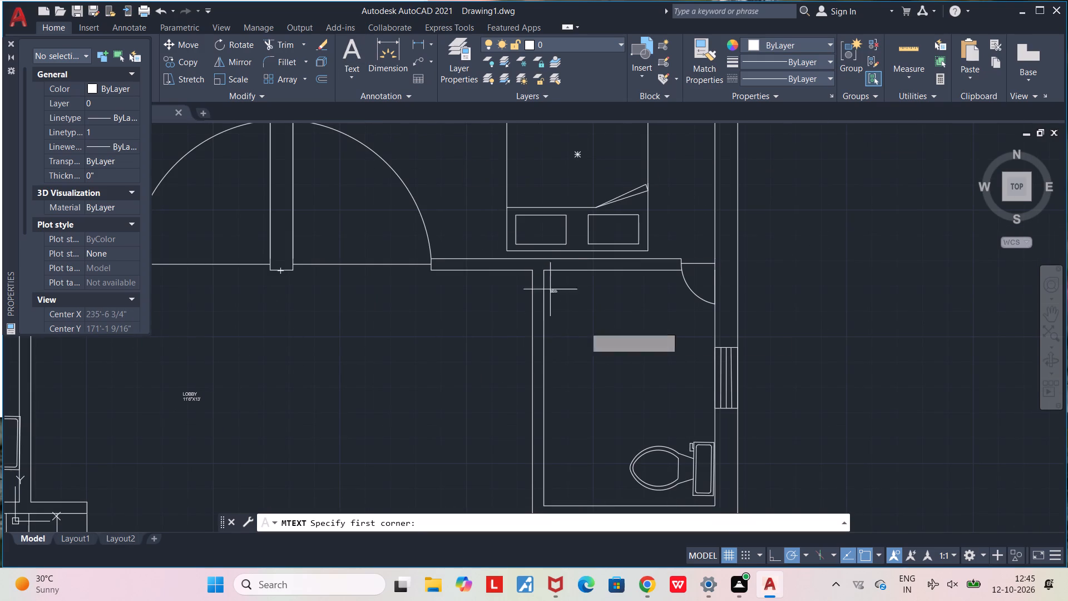
pyautogui.click(579, 311)
pyautogui.click(677, 362)
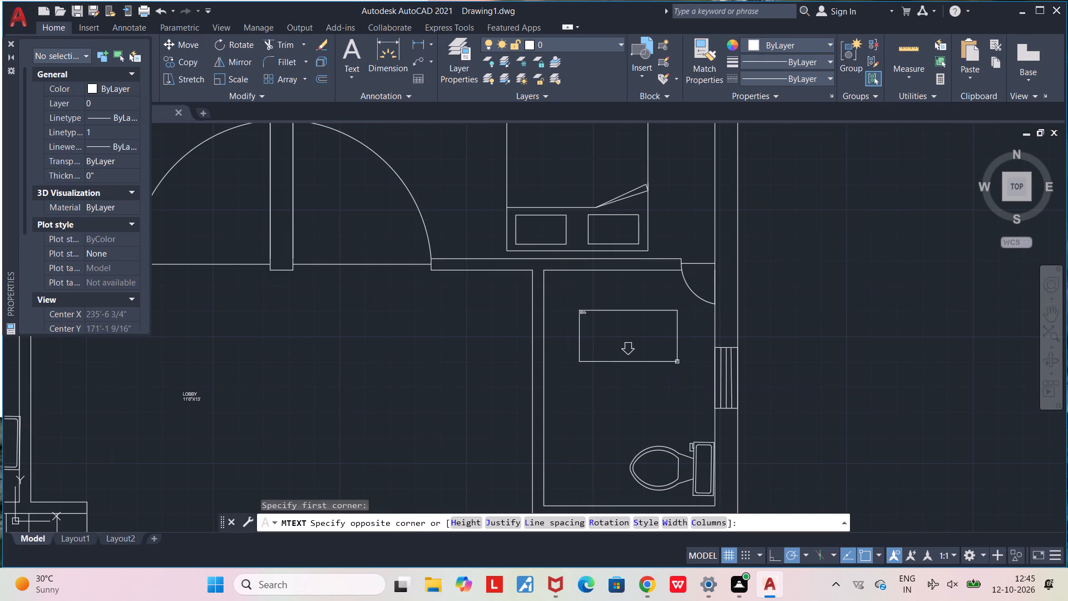
pyautogui.write('TOILE')
pyautogui.press('t')
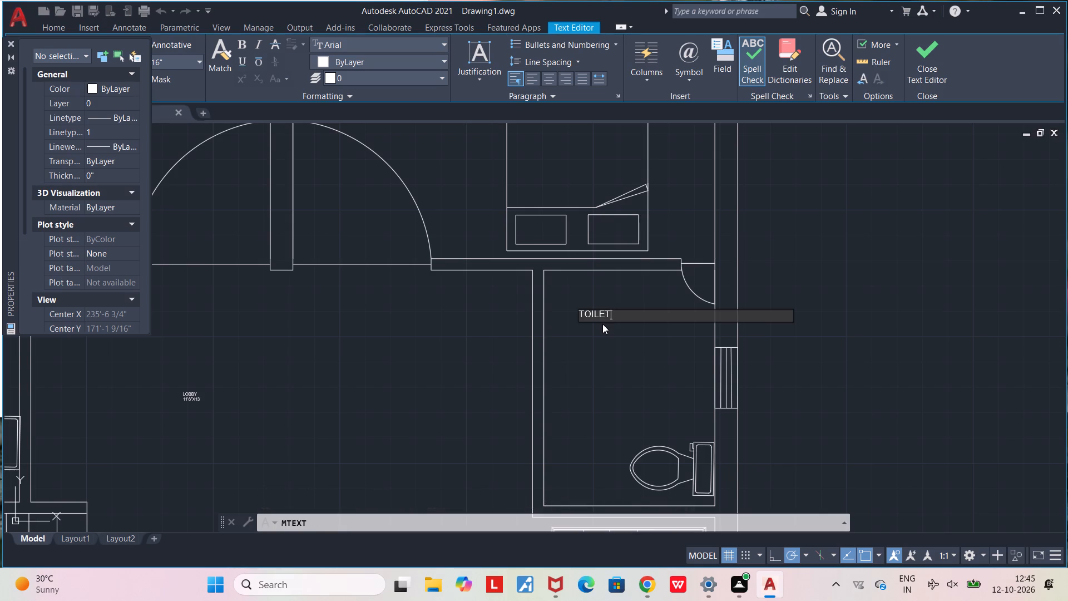
pyautogui.press('Return')
pyautogui.press('8')
pyautogui.press("'")
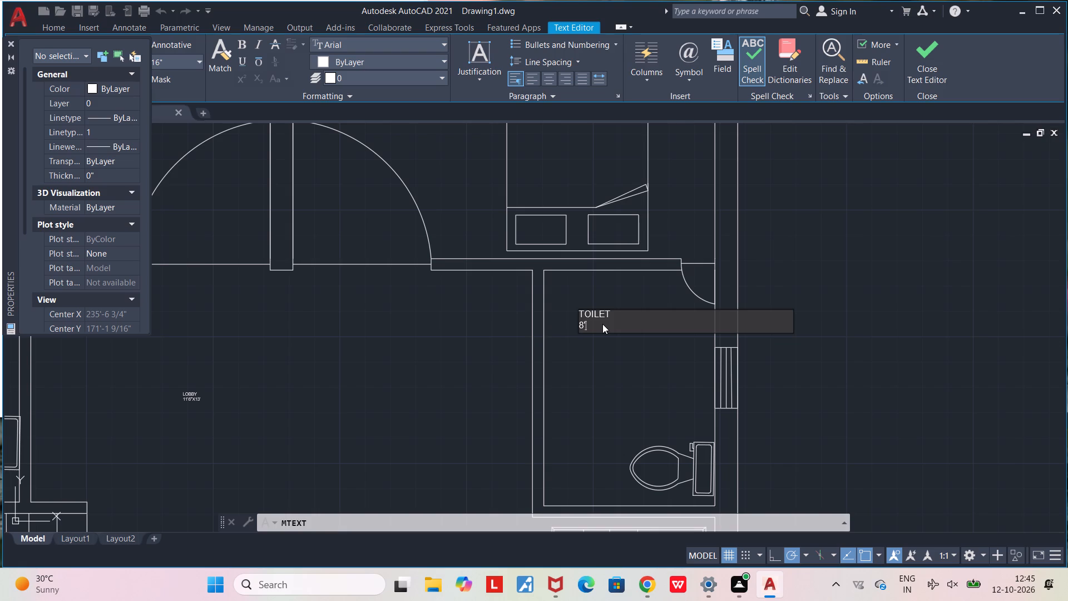
pyautogui.press('x')
pyautogui.write("6'")
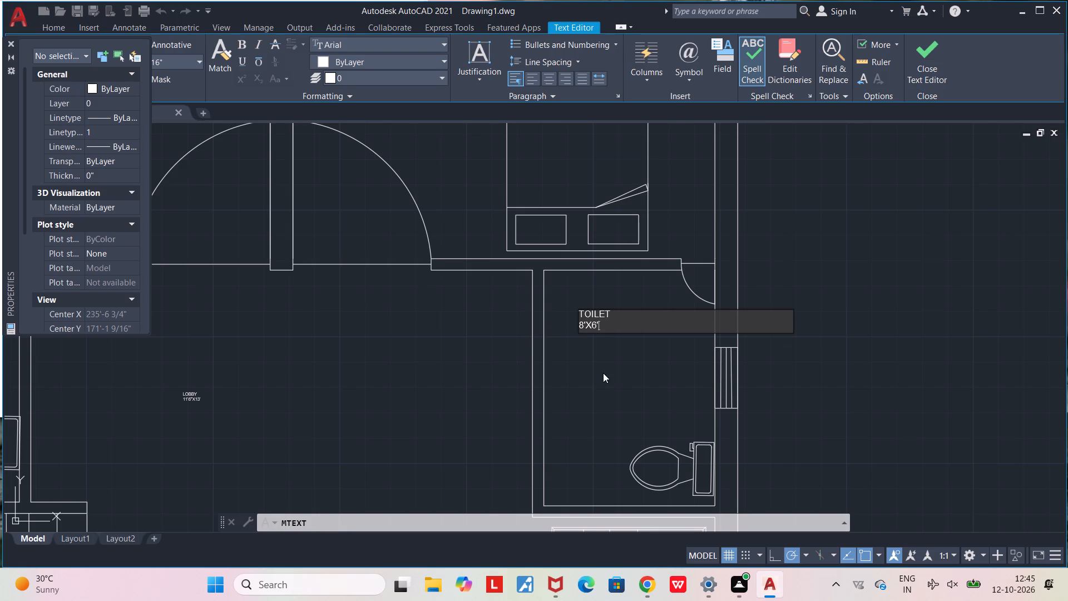
pyautogui.click(603, 373)
# Add a two-line text label reading TOILET and 8'X6' in the small west room, north of its toilet.
pyautogui.scroll(-3, 582, 336)
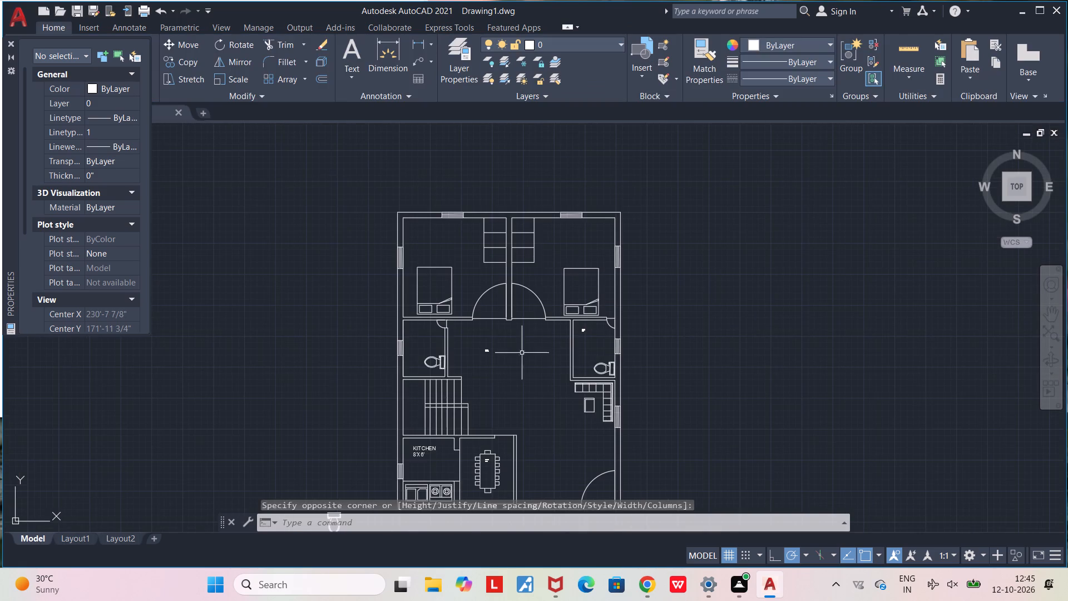
pyautogui.scroll(4, 438, 354)
pyautogui.moveTo(400, 317); pyautogui.dragTo(530, 406, button='middle')
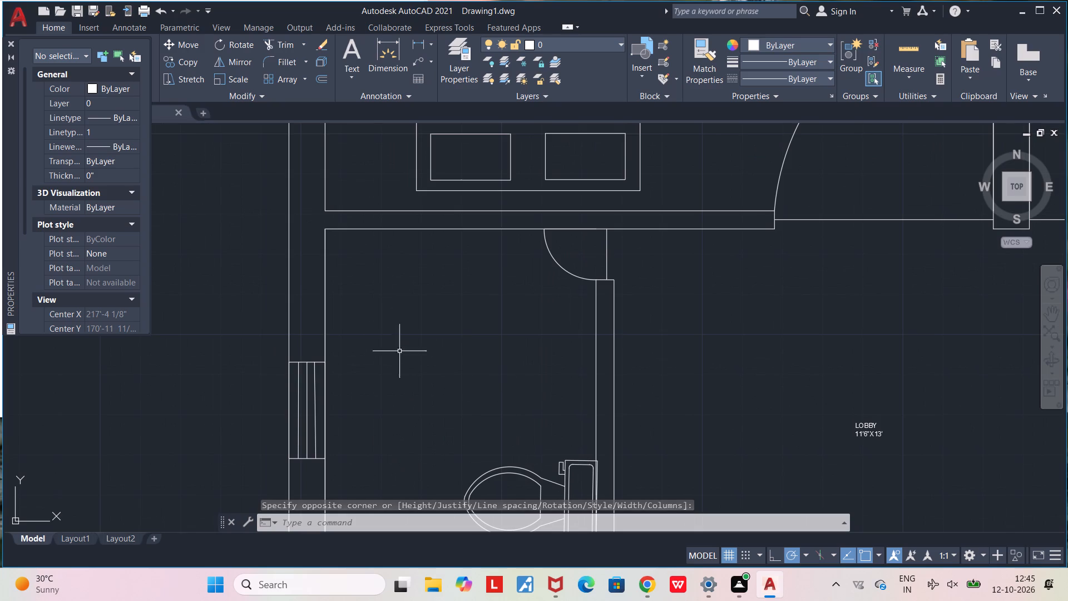
pyautogui.click(344, 48)
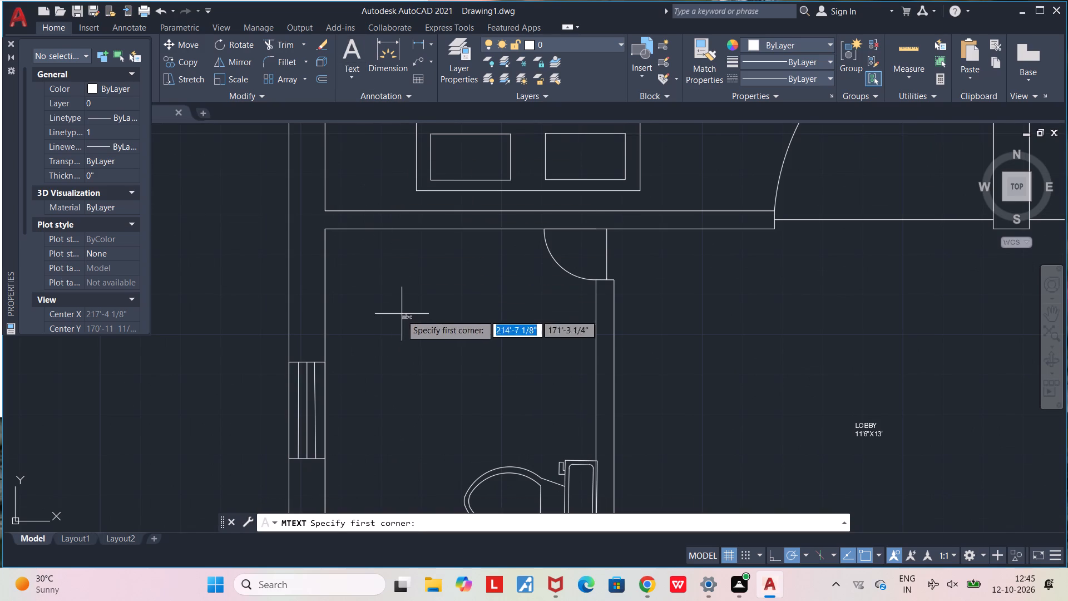
pyautogui.click(380, 315)
pyautogui.click(500, 344)
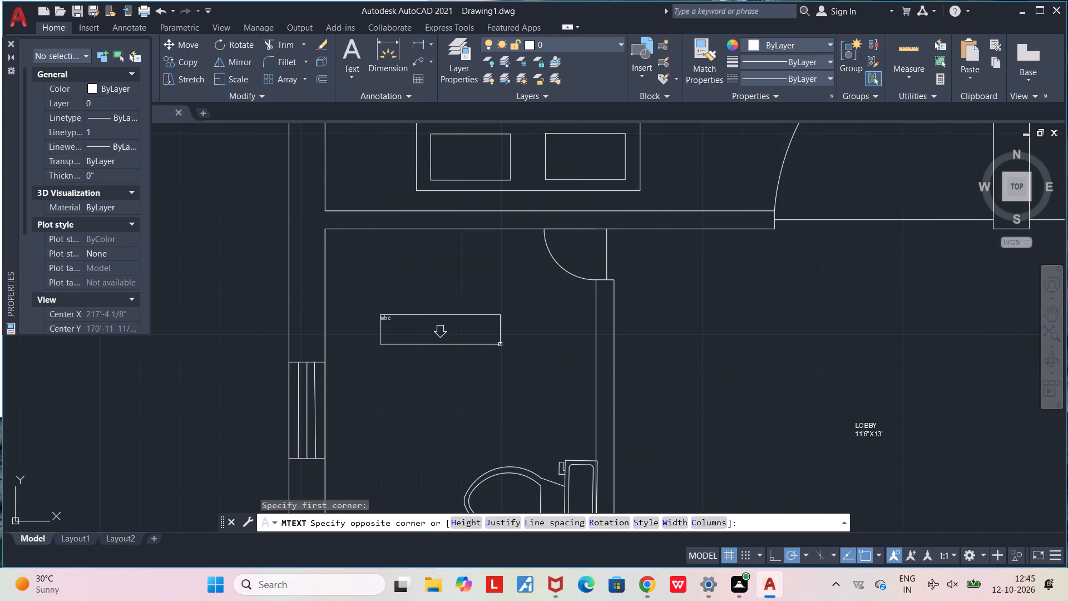
pyautogui.write('TOILTE')
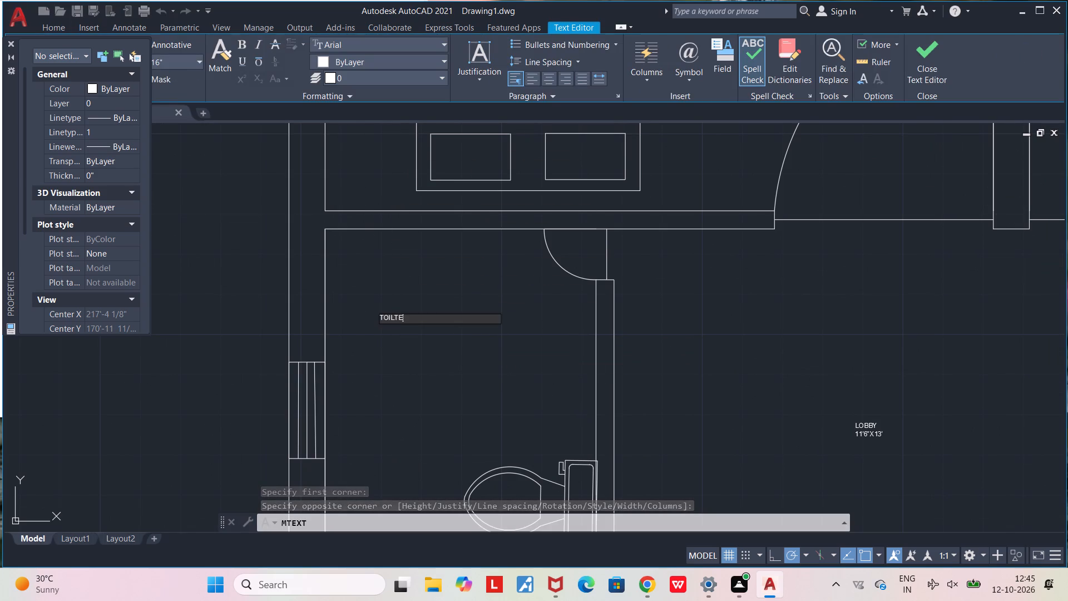
pyautogui.press('BackSpace')
pyautogui.press('BackSpace')
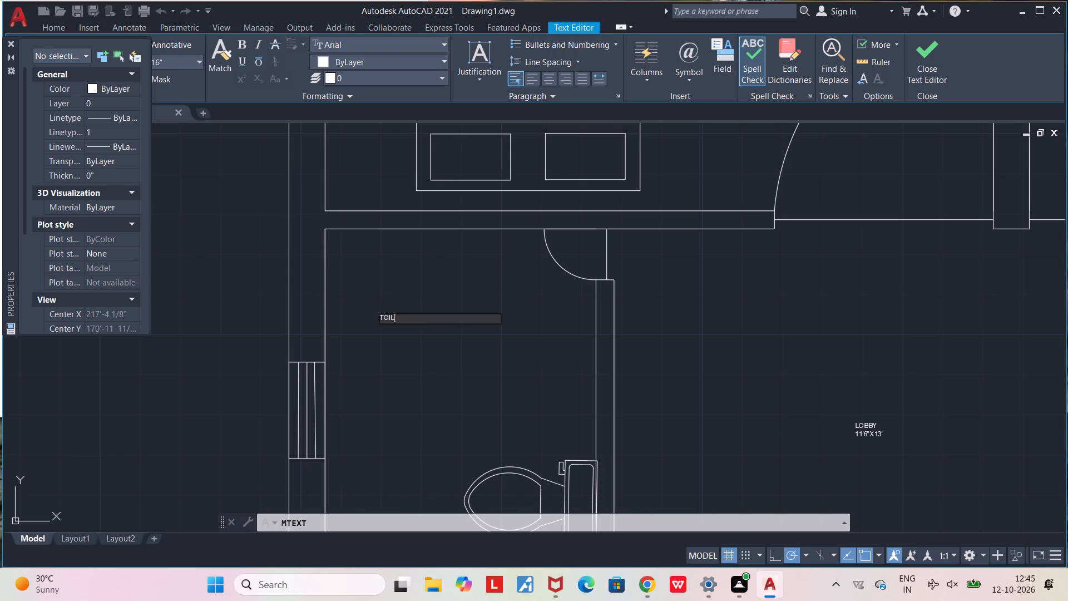
pyautogui.write('ET')
pyautogui.press('Return')
pyautogui.press('8')
pyautogui.press("'")
pyautogui.press('x')
pyautogui.press('6')
pyautogui.press("'")
pyautogui.click(435, 361)
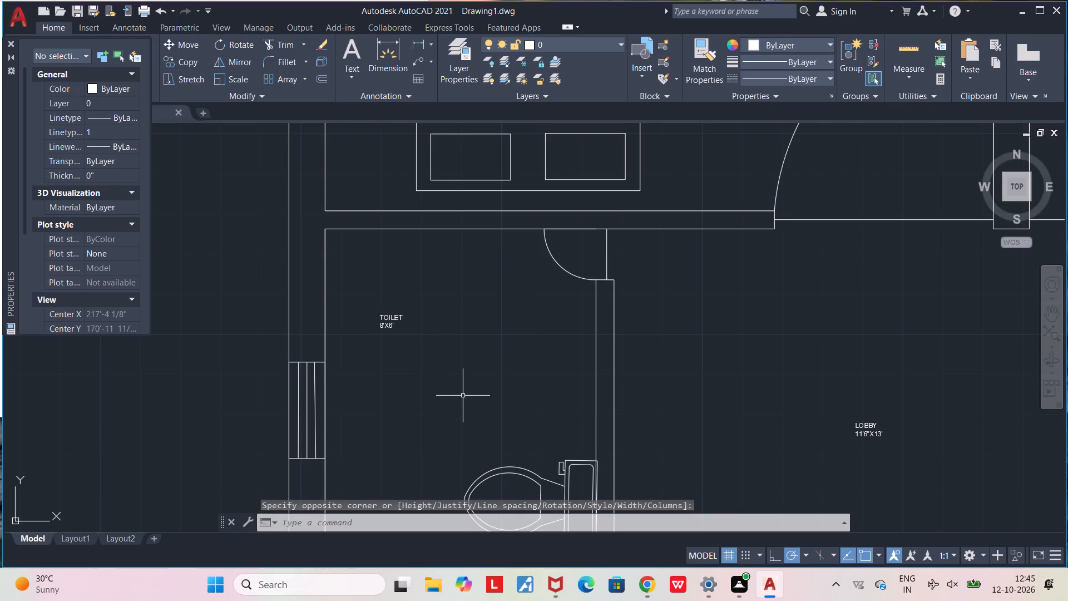
# Add a two-line text label reading BED ROOM and 14'X14'6" in the northeast bedroom, north of the bed.
pyautogui.moveTo(493, 370); pyautogui.dragTo(406, 405, button='middle')
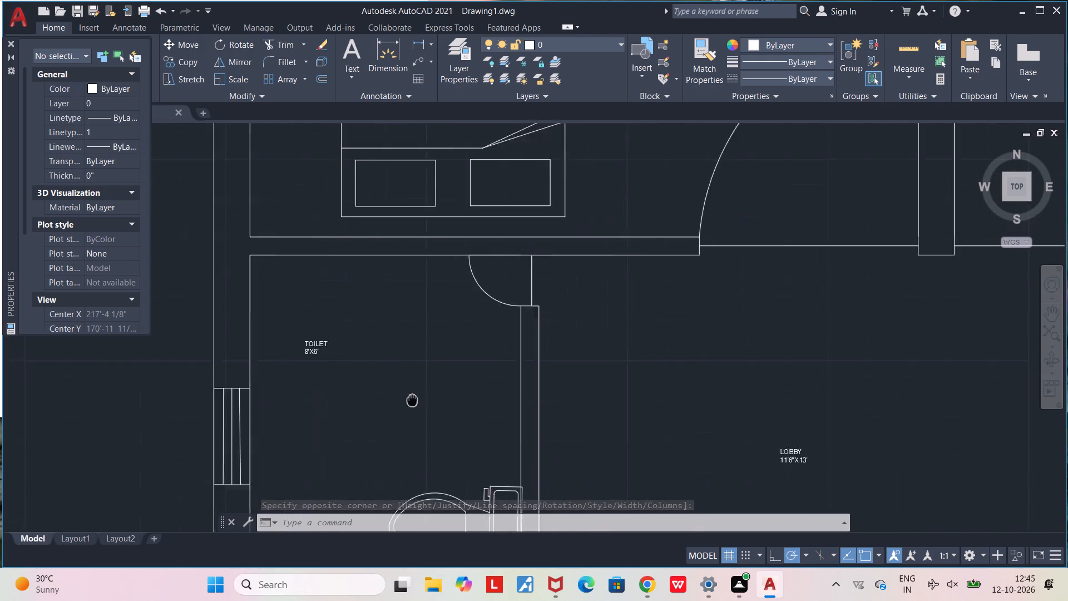
pyautogui.moveTo(406, 405); pyautogui.dragTo(286, 464, button='middle')
pyautogui.scroll(-1, 286, 464)
pyautogui.moveTo(708, 367); pyautogui.dragTo(474, 520, button='middle')
pyautogui.moveTo(630, 283); pyautogui.dragTo(557, 403, button='middle')
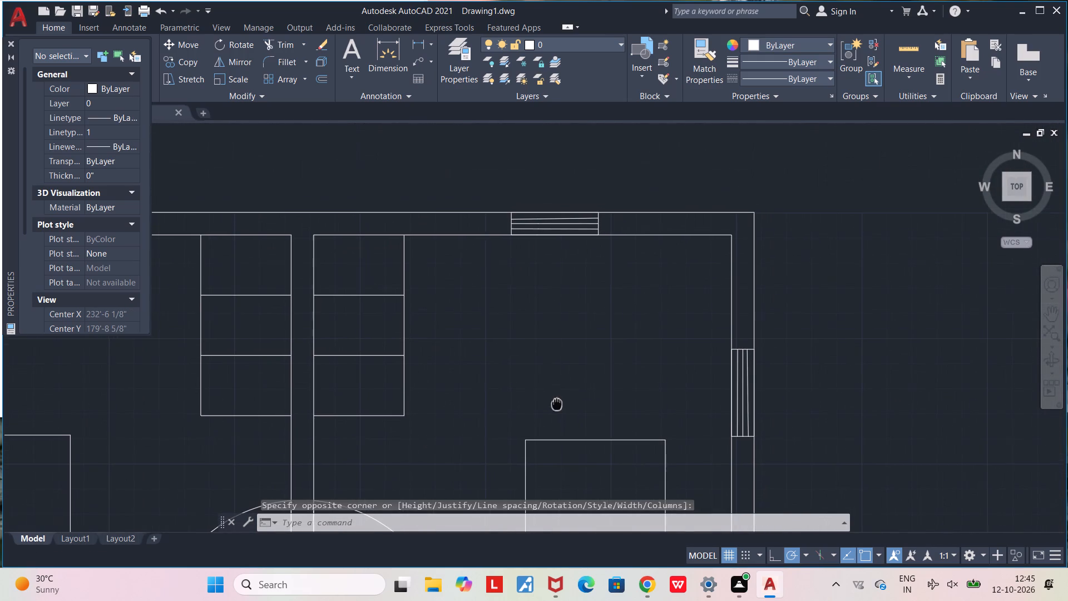
pyautogui.moveTo(557, 403); pyautogui.dragTo(556, 403, button='middle')
pyautogui.scroll(2, 561, 376)
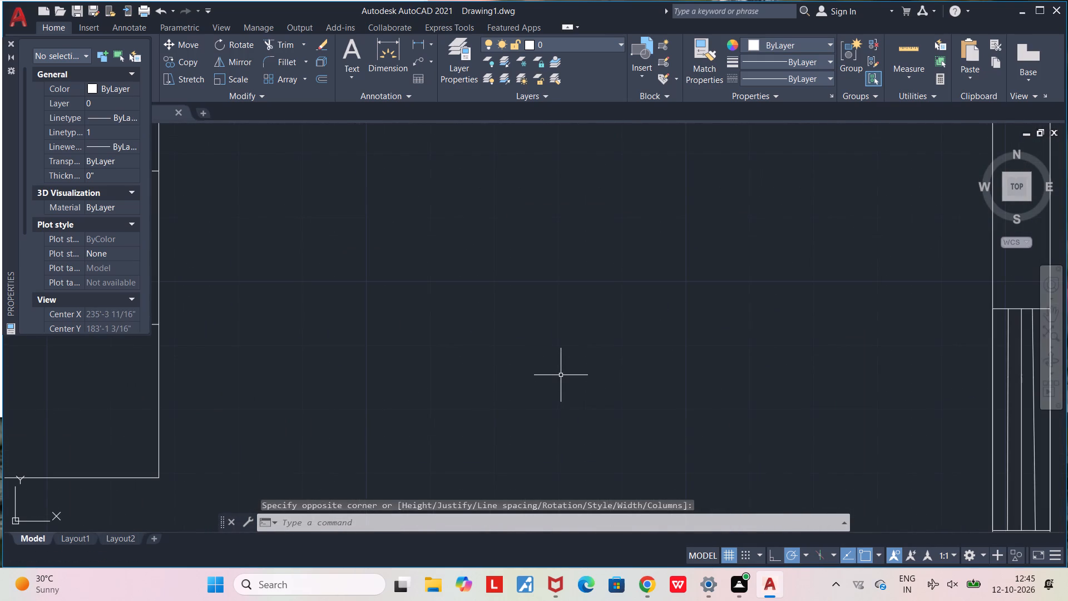
pyautogui.click(345, 48)
pyautogui.click(489, 258)
pyautogui.click(697, 317)
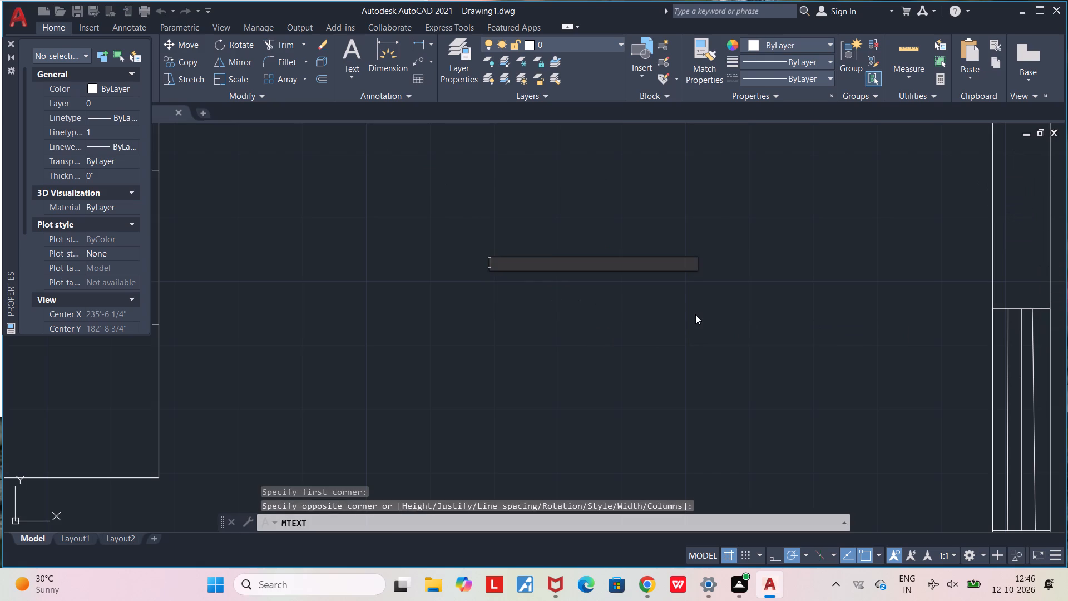
pyautogui.write('BRD ROOM')
pyautogui.press('space')
pyautogui.press('Return')
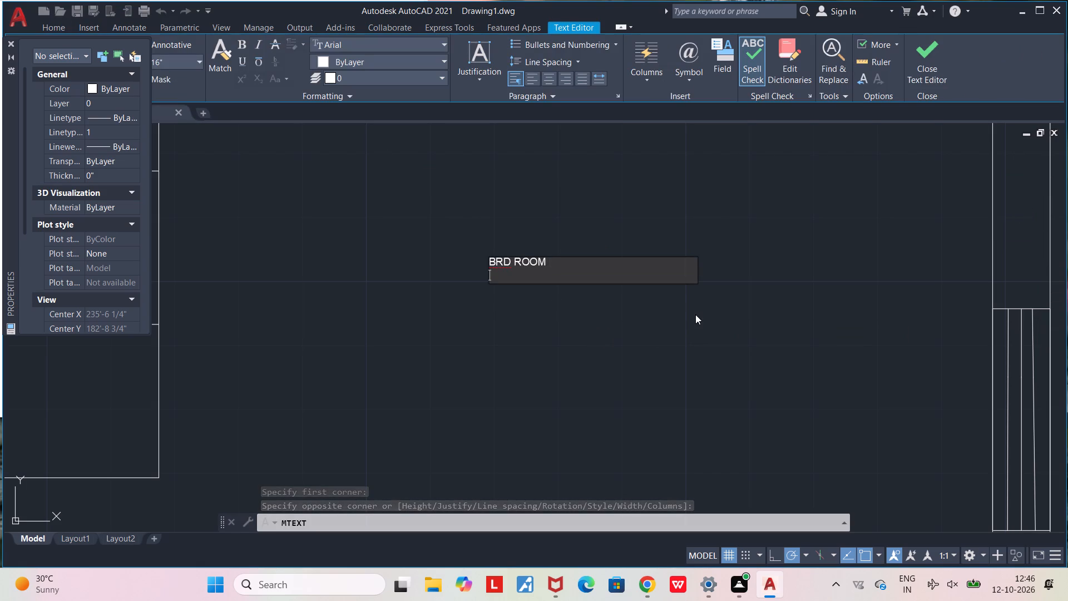
pyautogui.press('BackSpace')
pyautogui.press('BackSpace')
pyautogui.press('BackSpace')
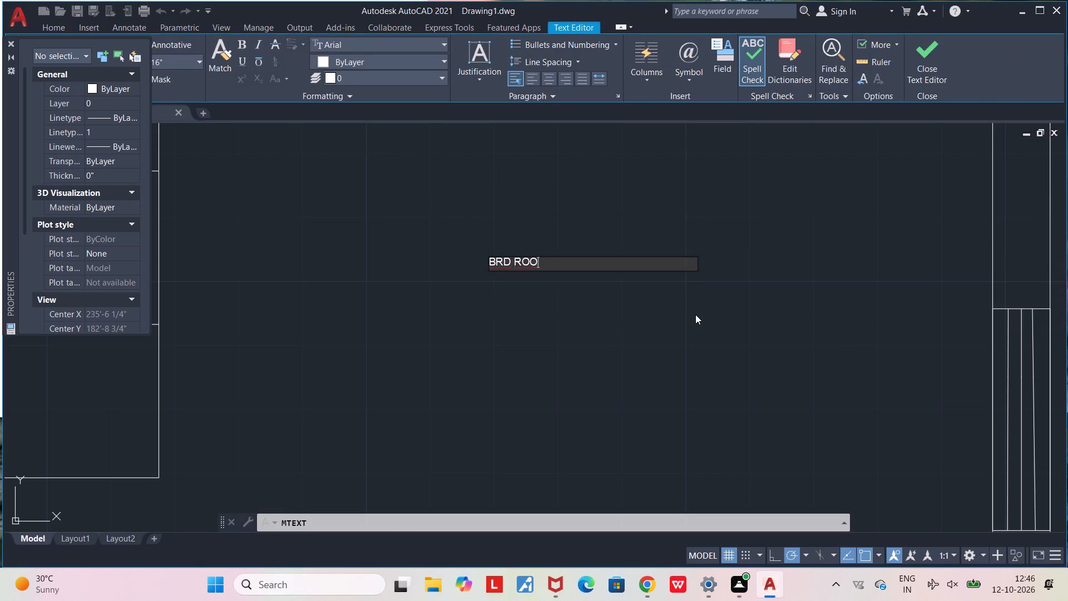
pyautogui.press('BackSpace')
pyautogui.press('BackSpace')
pyautogui.press('BackSpace')
pyautogui.press('BackSpace')
pyautogui.press('BackSpace')
pyautogui.press('BackSpace')
pyautogui.write('ED ROOM')
pyautogui.press('space')
pyautogui.press('Return')
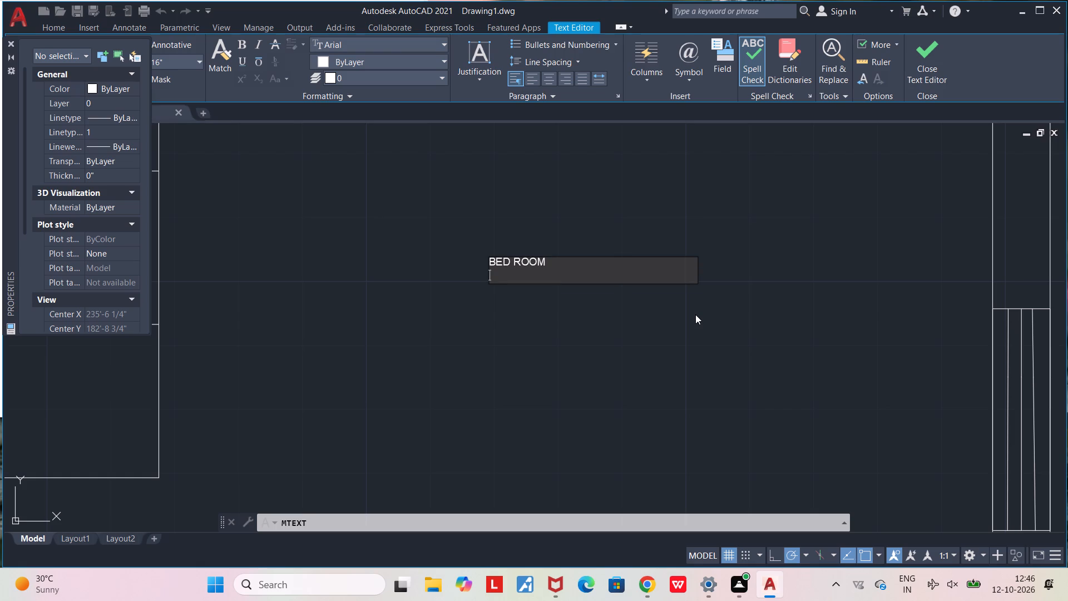
pyautogui.write("14'")
pyautogui.press('x')
pyautogui.write("14'")
pyautogui.write('6"')
pyautogui.click(671, 353)
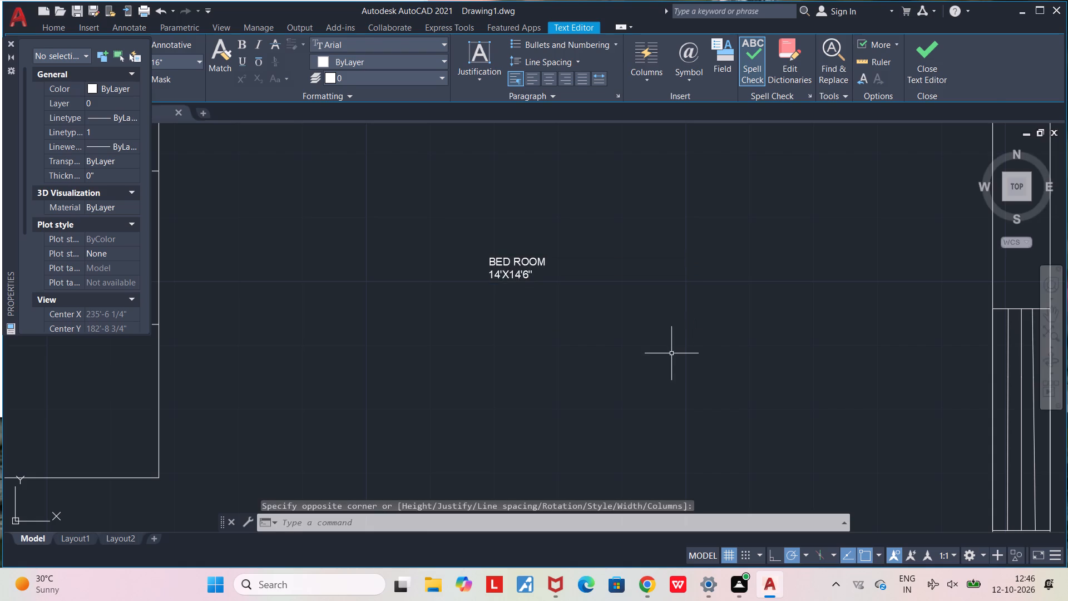
# Add a two-line text label reading BED ROOM and 14'X14'6" in the northwest bedroom, north of the bed.
pyautogui.scroll(-4, 629, 337)
pyautogui.scroll(1, 399, 332)
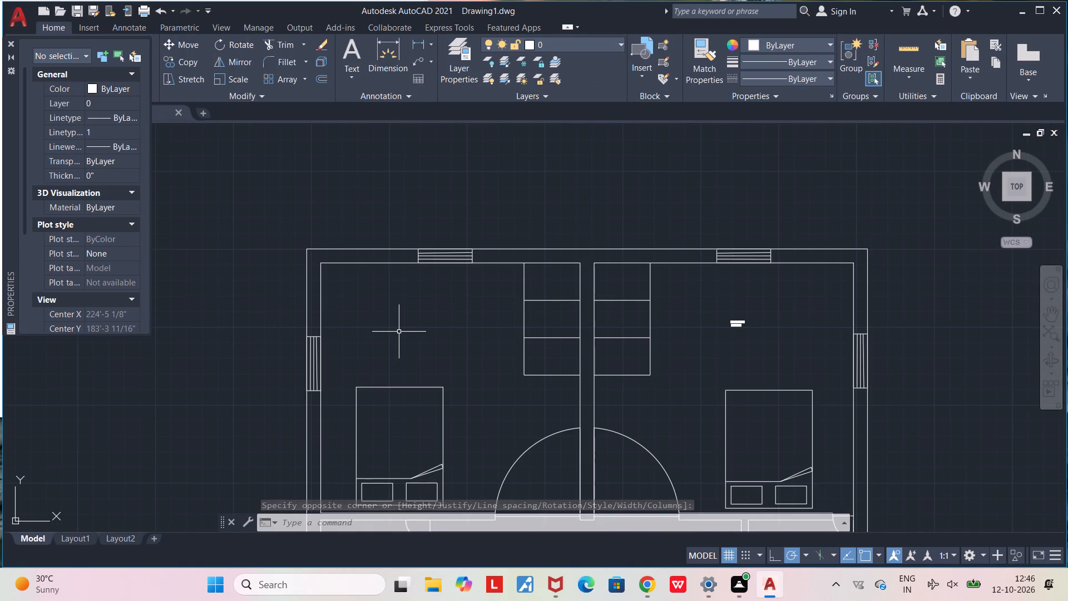
pyautogui.click(353, 47)
pyautogui.click(357, 302)
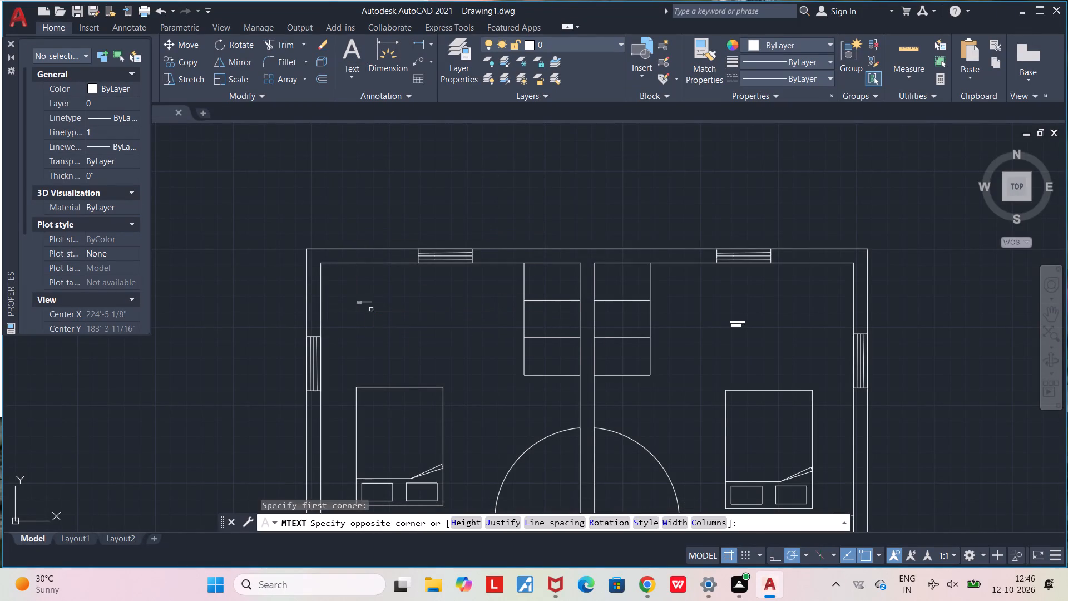
pyautogui.click(469, 334)
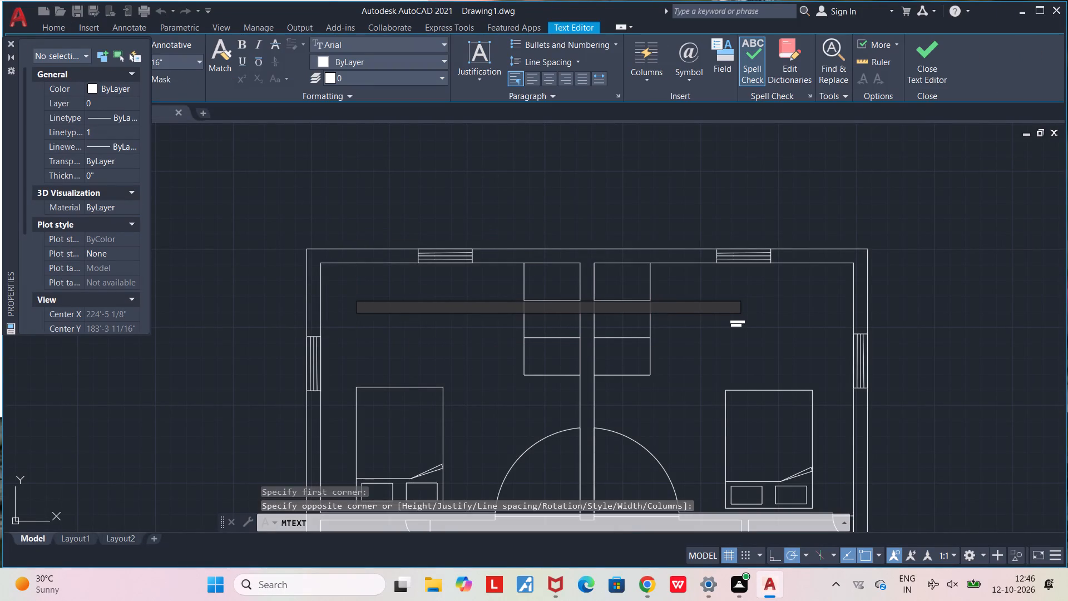
pyautogui.write('BED ROOM')
pyautogui.press('space')
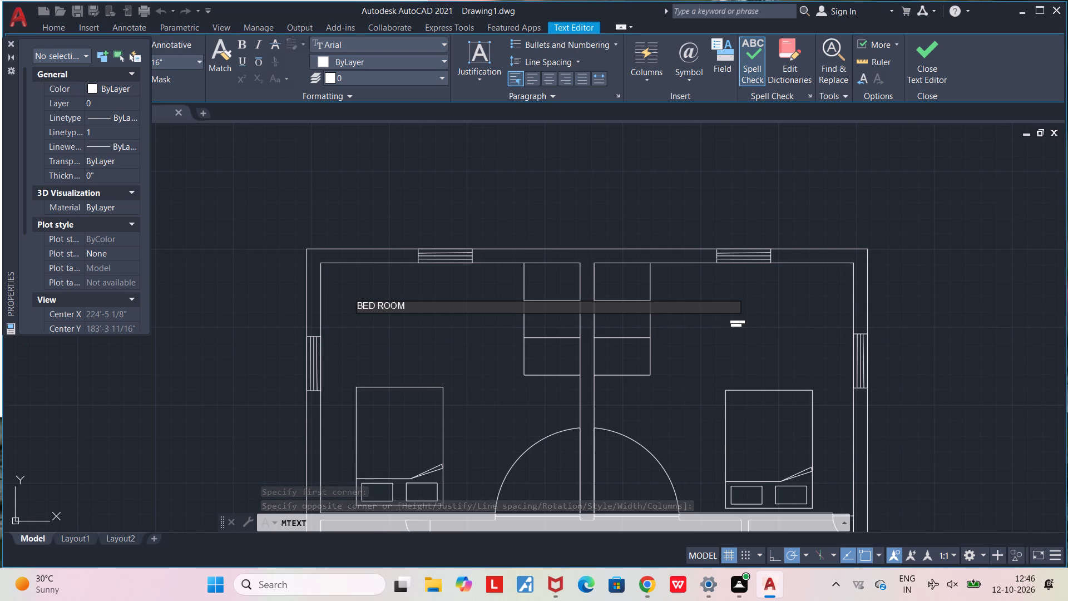
pyautogui.press('Return')
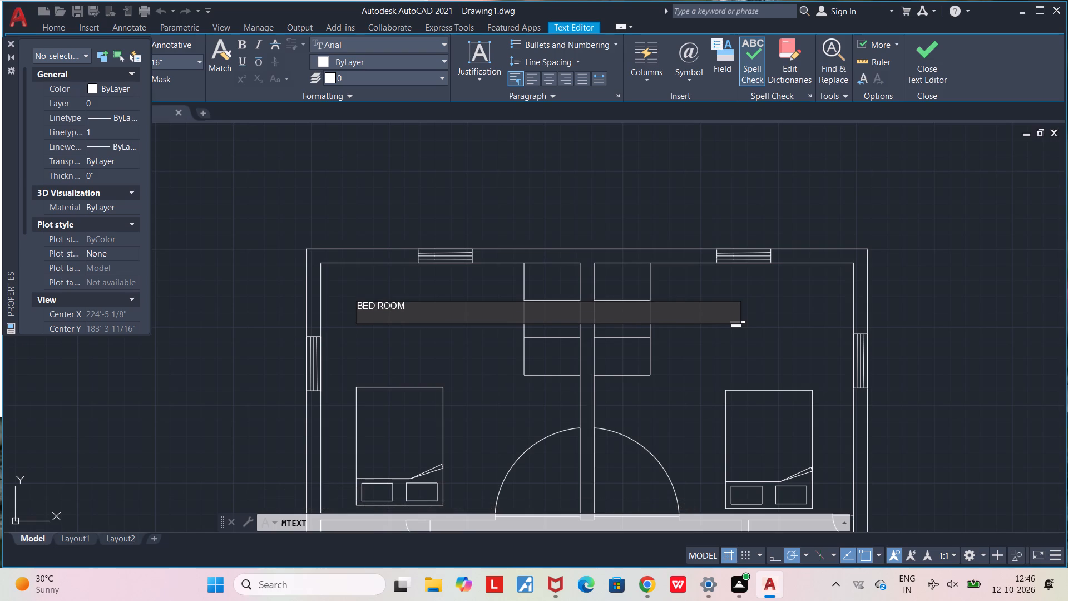
pyautogui.write("14'")
pyautogui.write('X14')
pyautogui.press("'")
pyautogui.write('6"')
pyautogui.click(405, 348)
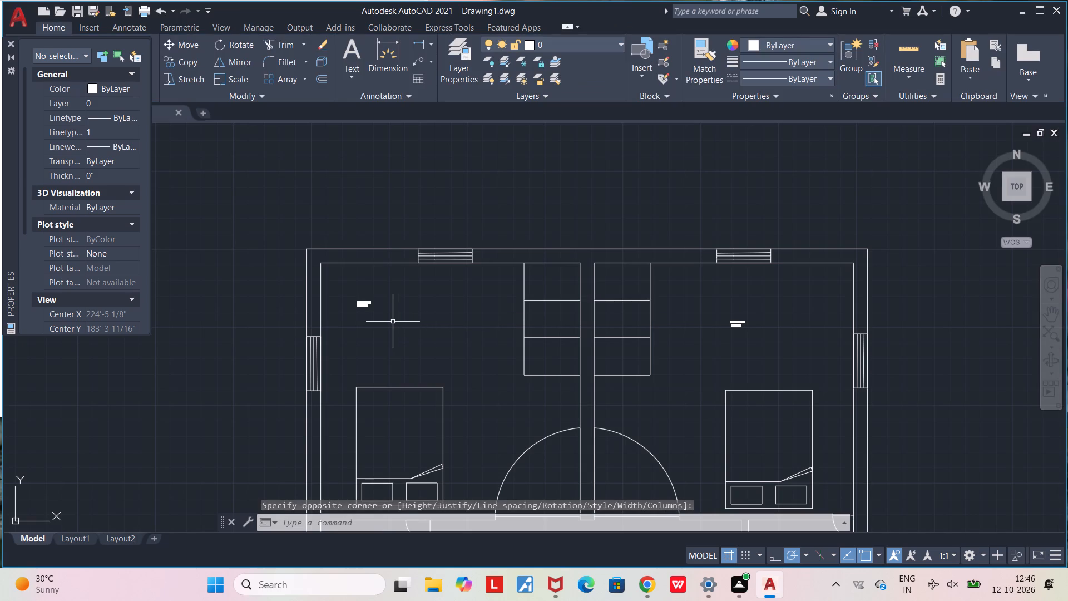
# Add a two-line text label reading LIVING ROOM and 11'6"X17' in the open area between the dining room and the entrance door.
pyautogui.scroll(-2, 393, 322)
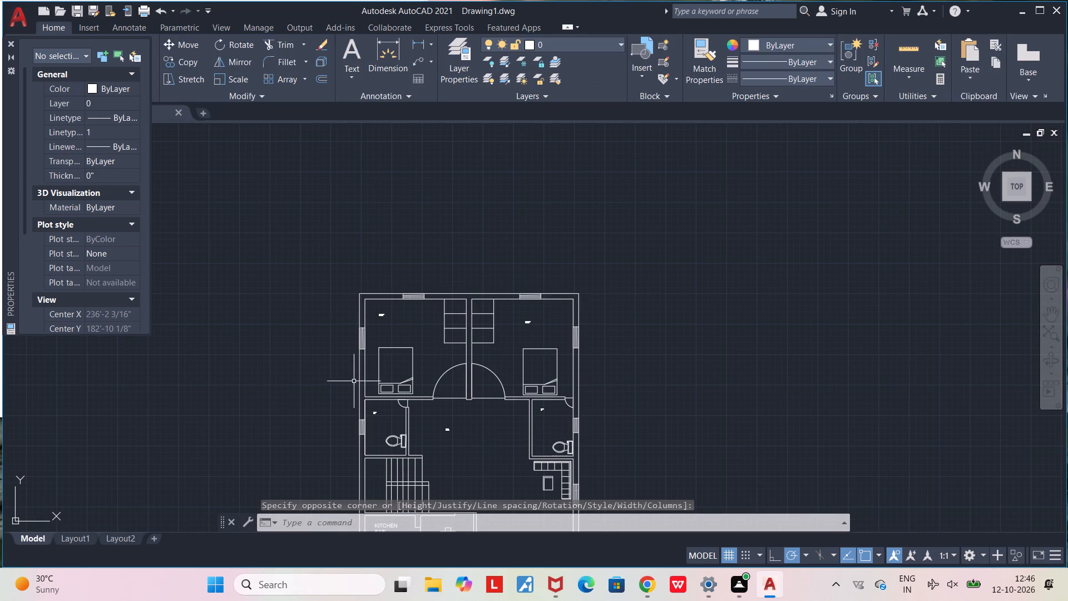
pyautogui.moveTo(380, 423); pyautogui.dragTo(351, 238, button='middle')
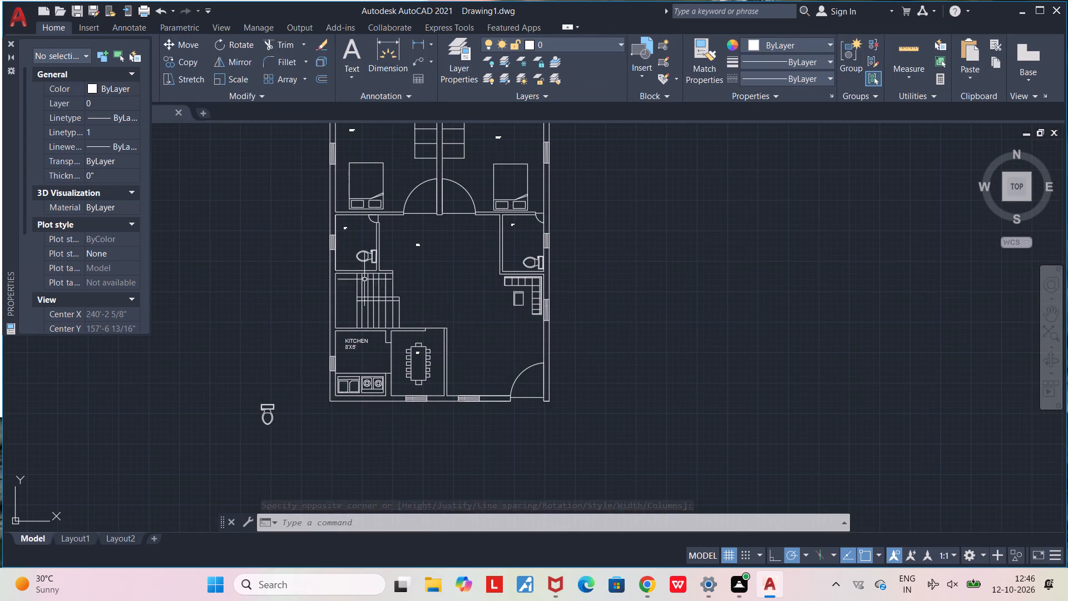
pyautogui.scroll(2, 515, 362)
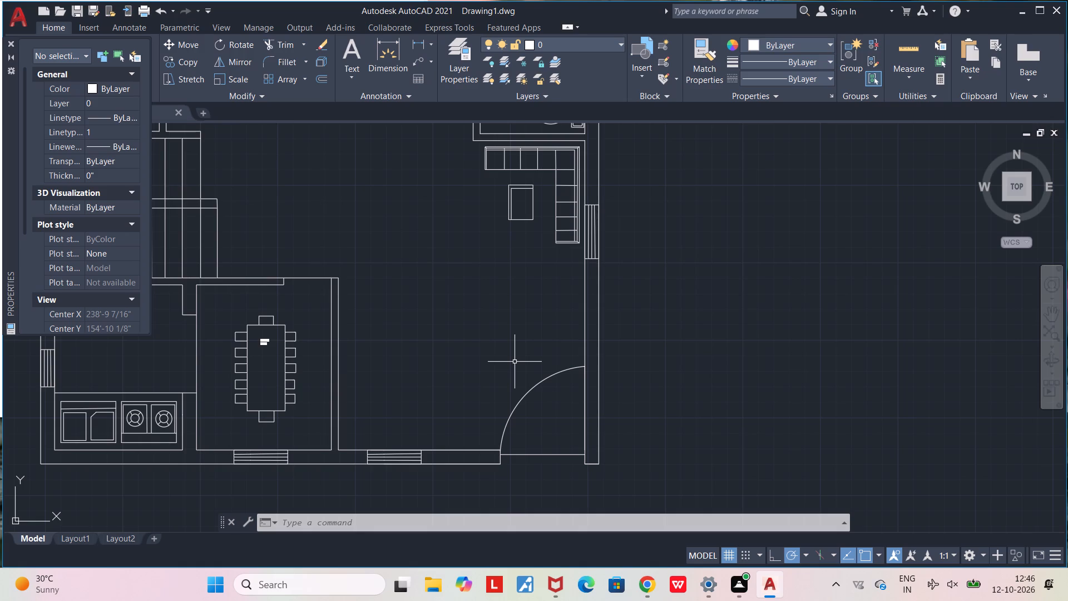
pyautogui.scroll(1, 507, 359)
pyautogui.scroll(1, 424, 352)
pyautogui.moveTo(427, 352); pyautogui.dragTo(511, 380, button='middle')
pyautogui.scroll(-2, 510, 380)
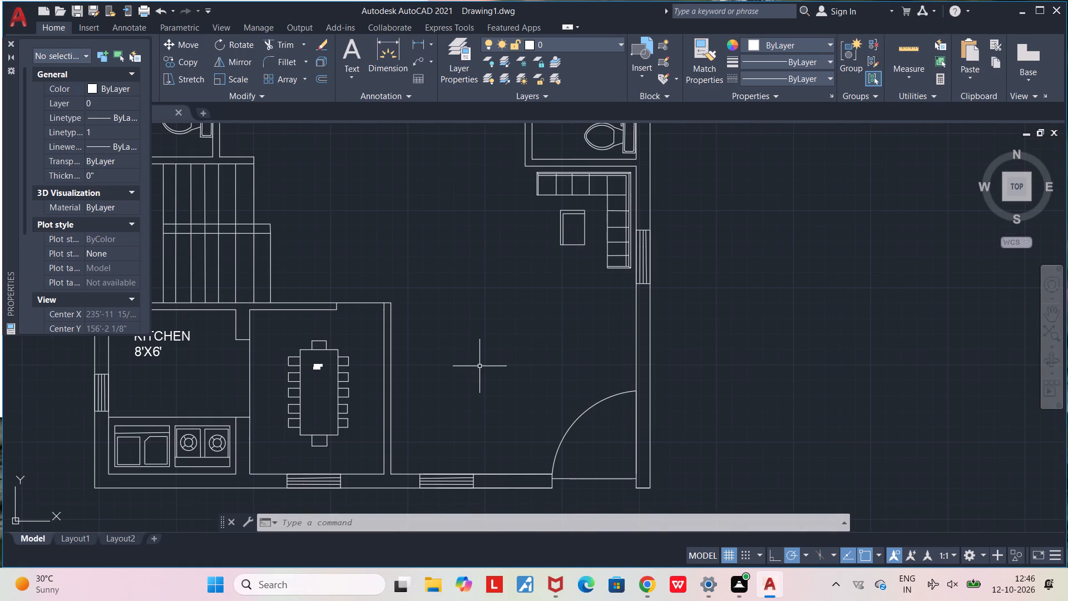
pyautogui.click(347, 51)
pyautogui.click(451, 349)
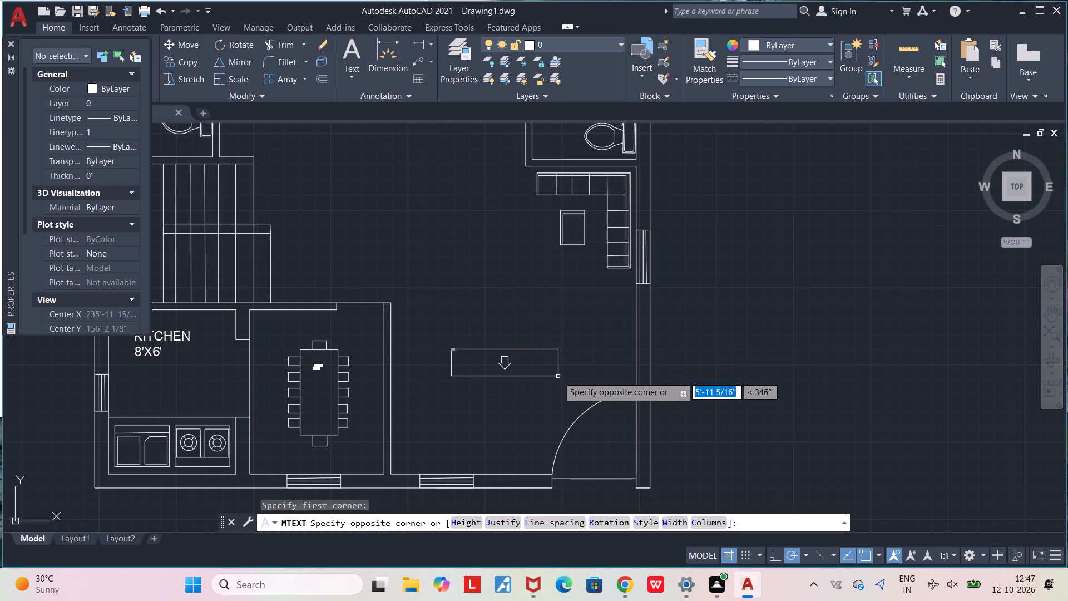
pyautogui.click(558, 376)
pyautogui.write('LO')
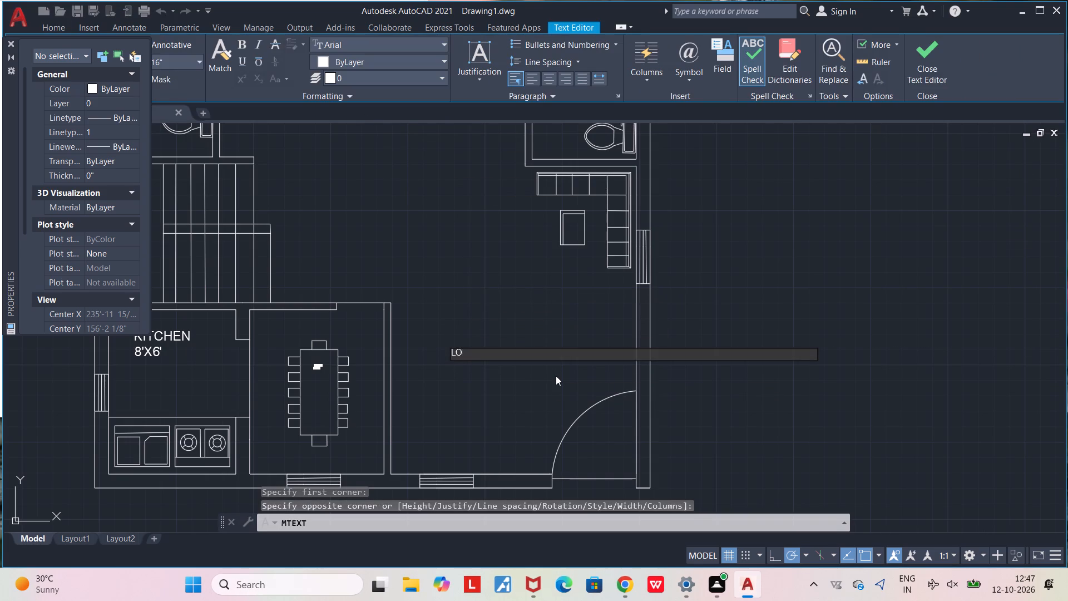
pyautogui.press('BackSpace')
pyautogui.write('IVING AREAR')
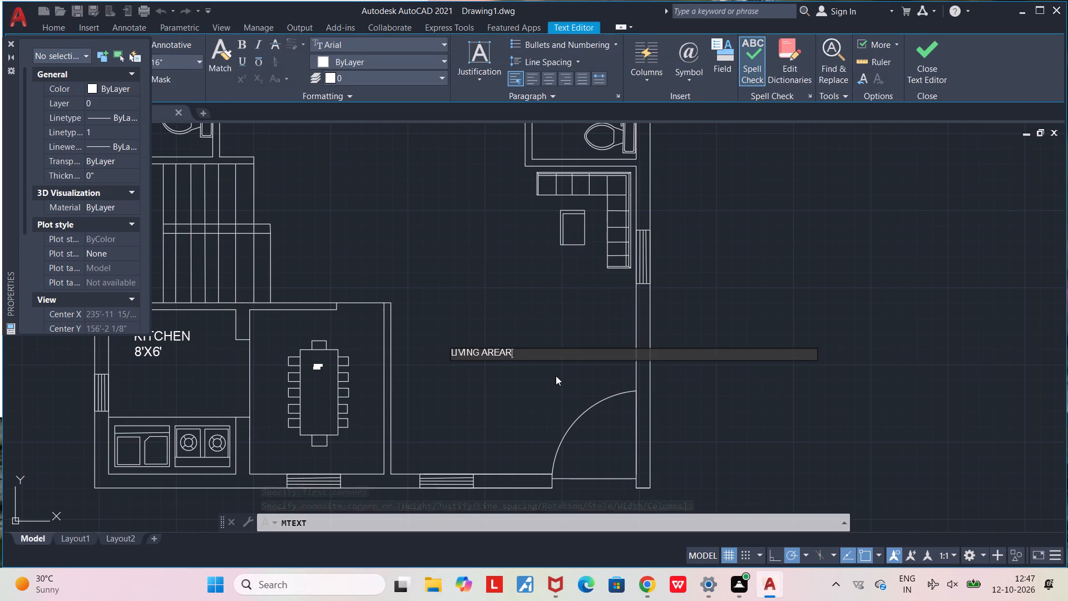
pyautogui.press('BackSpace')
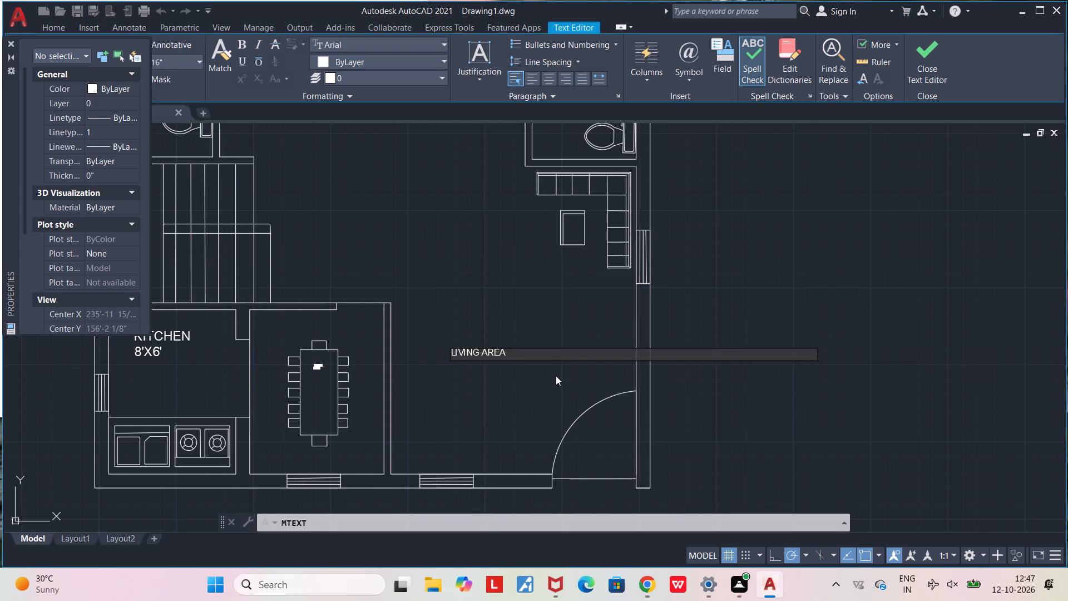
pyautogui.press('BackSpace')
pyautogui.press('BackSpace')
pyautogui.press('BackSpace')
pyautogui.press('BackSpace')
pyautogui.write('ROOM')
pyautogui.press('space')
pyautogui.press('Return')
pyautogui.write("11'")
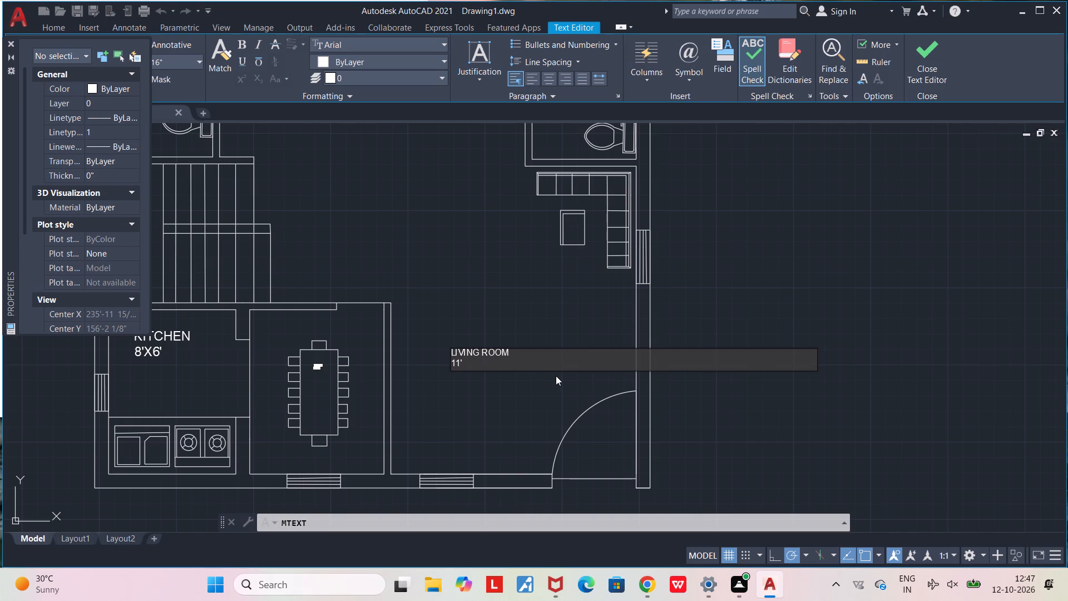
pyautogui.press('6')
pyautogui.hotkey('shift', '"')
pyautogui.press('x')
pyautogui.write("17'")
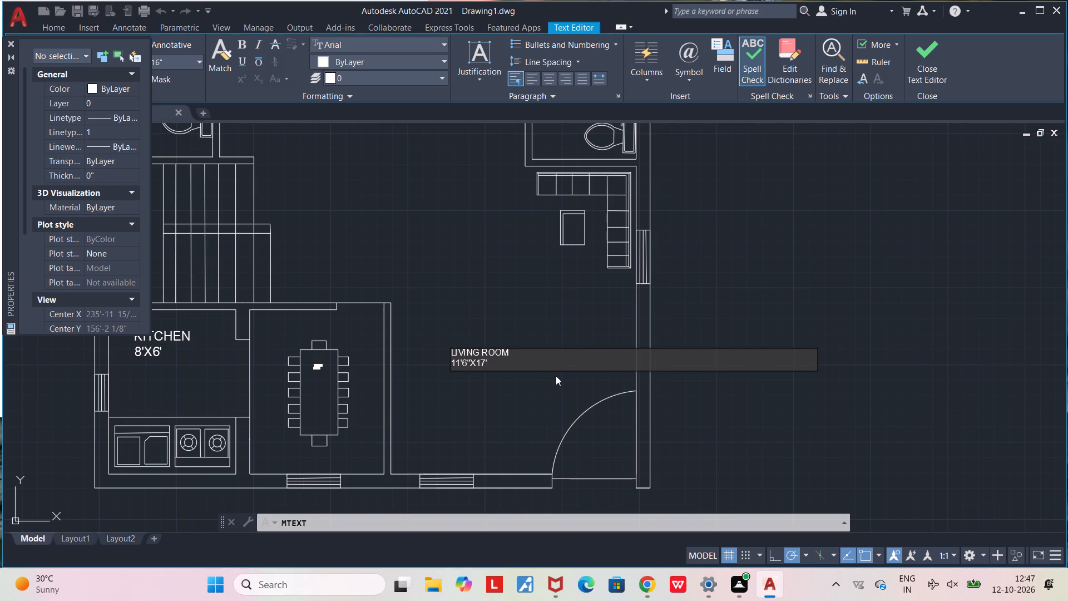
pyautogui.click(556, 383)
# Select all the room text labels with Select Similar from the dining label and set their text height to 6'.
pyautogui.scroll(-2, 440, 378)
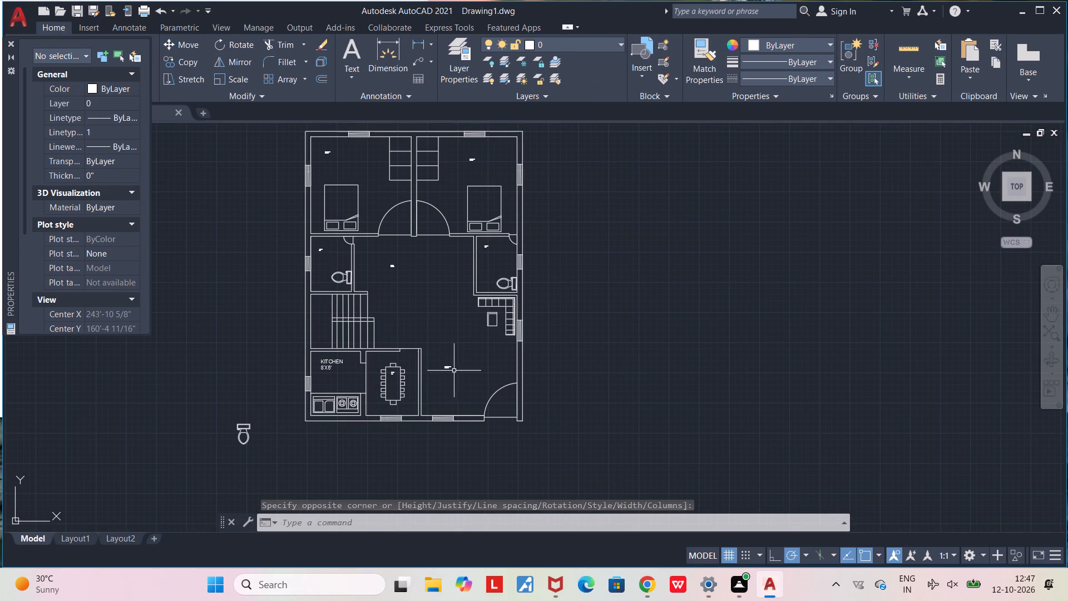
pyautogui.scroll(2, 329, 370)
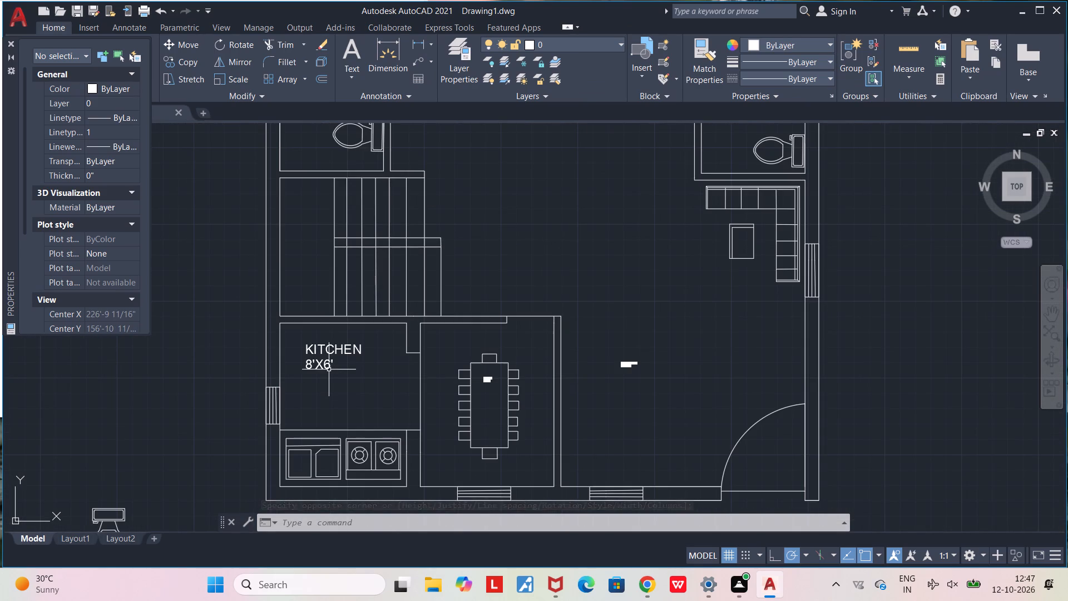
pyautogui.click(487, 378)
pyautogui.rightClick(487, 378)
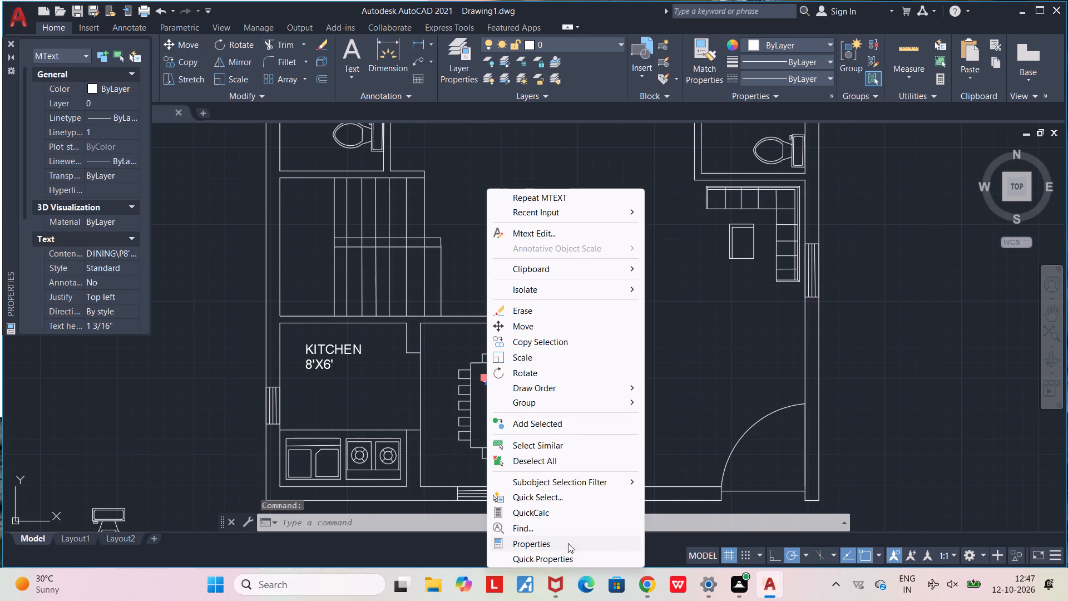
pyautogui.click(561, 443)
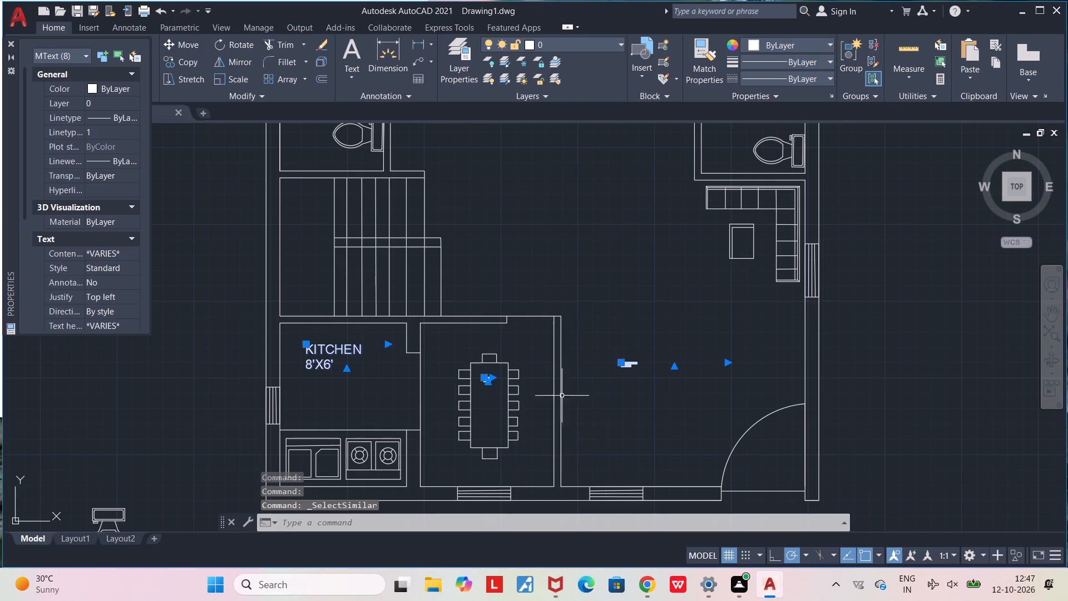
pyautogui.moveTo(562, 356); pyautogui.dragTo(537, 475, button='middle')
pyautogui.scroll(-3, 537, 475)
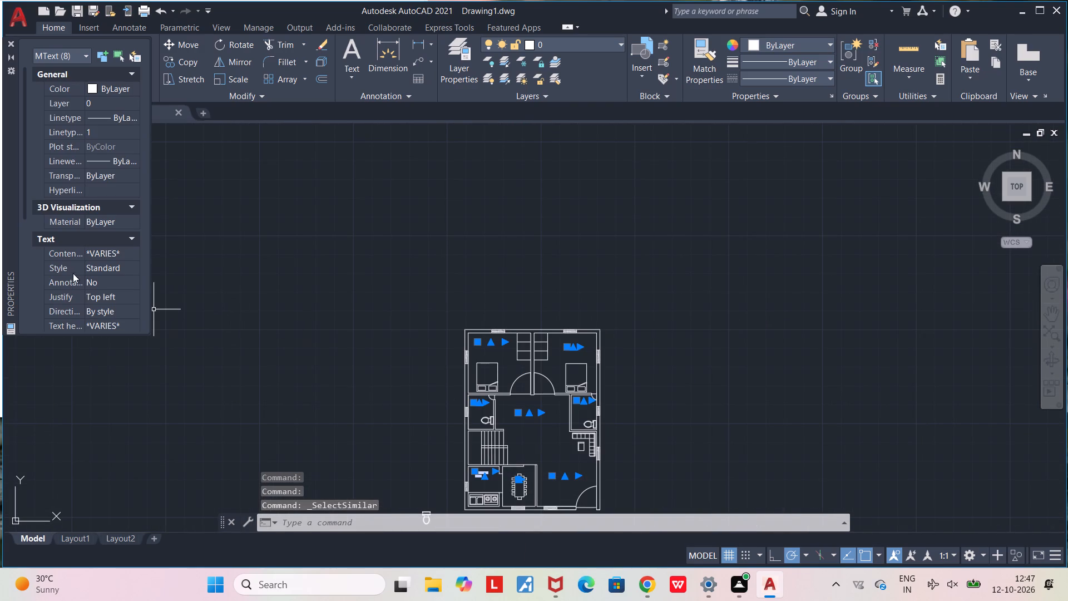
pyautogui.scroll(-3, 91, 264)
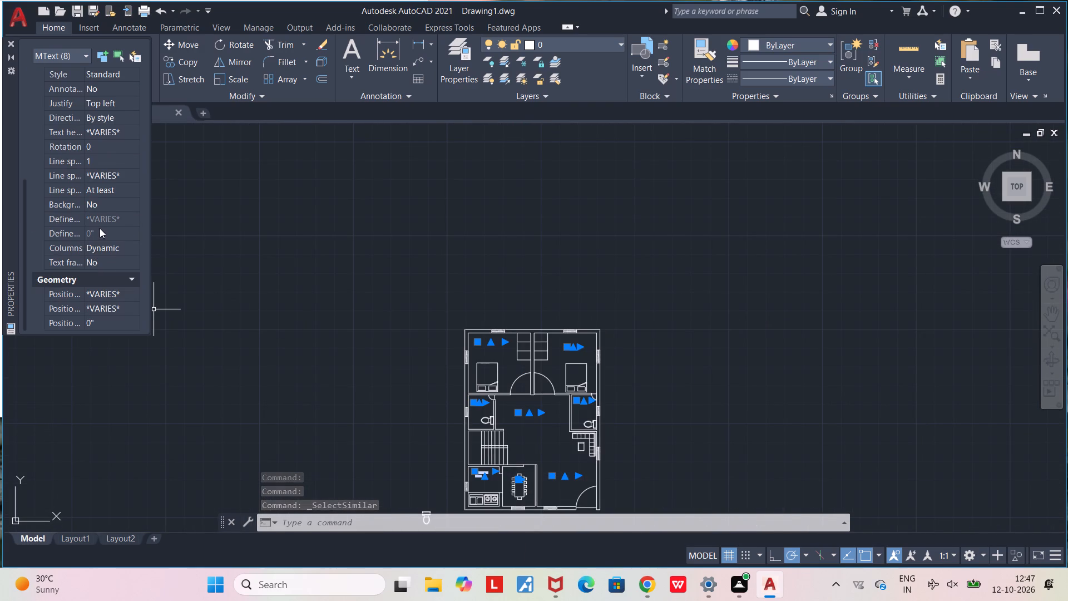
pyautogui.scroll(-4, 100, 234)
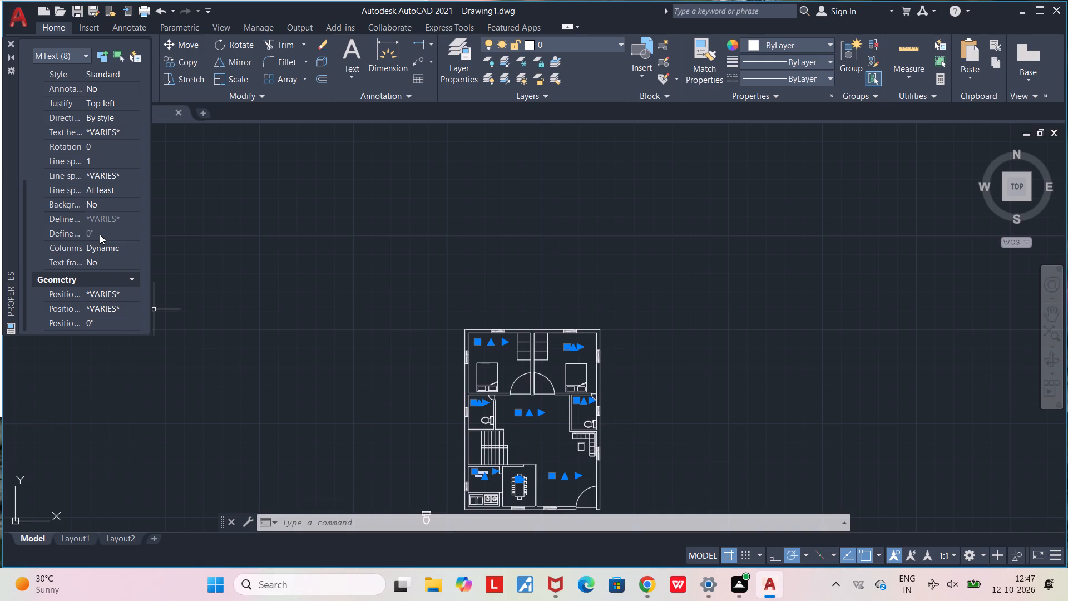
pyautogui.scroll(1, 116, 135)
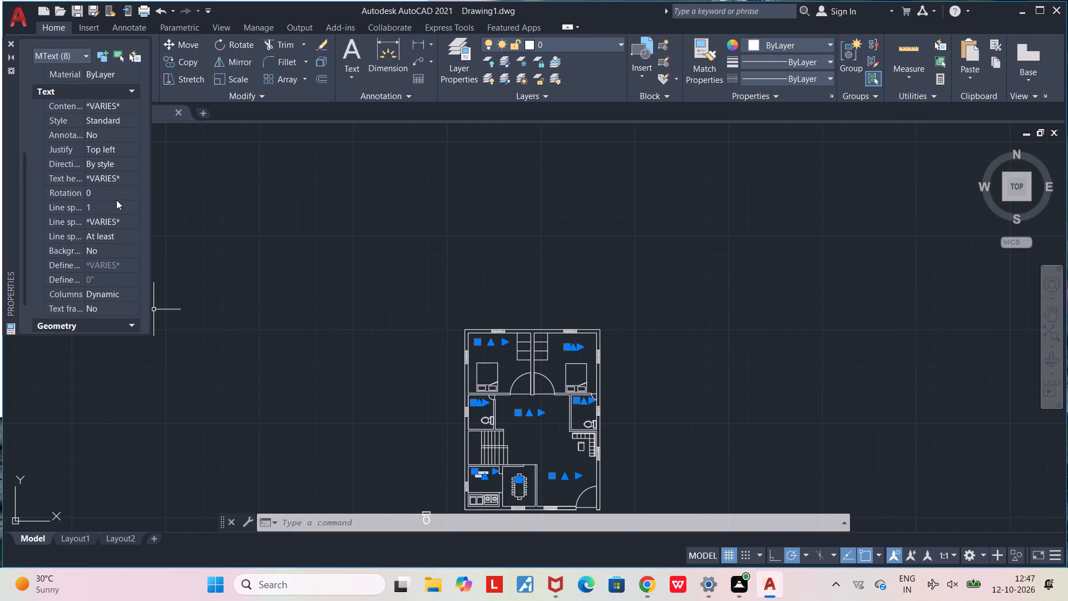
pyautogui.click(121, 178)
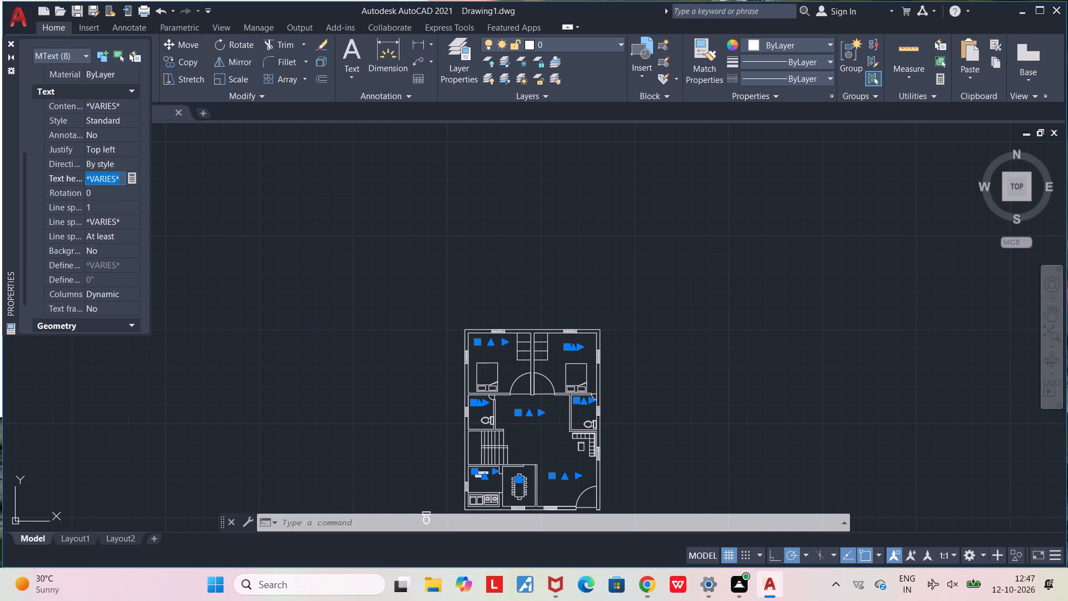
pyautogui.press('6')
pyautogui.press("'")
pyautogui.press('Return')
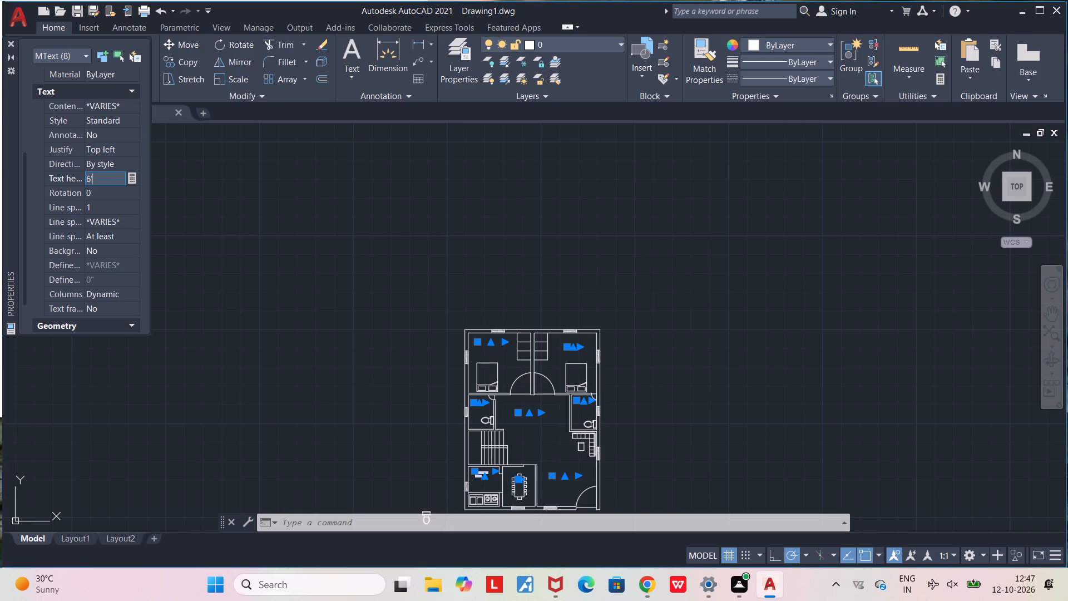
pyautogui.click(443, 201)
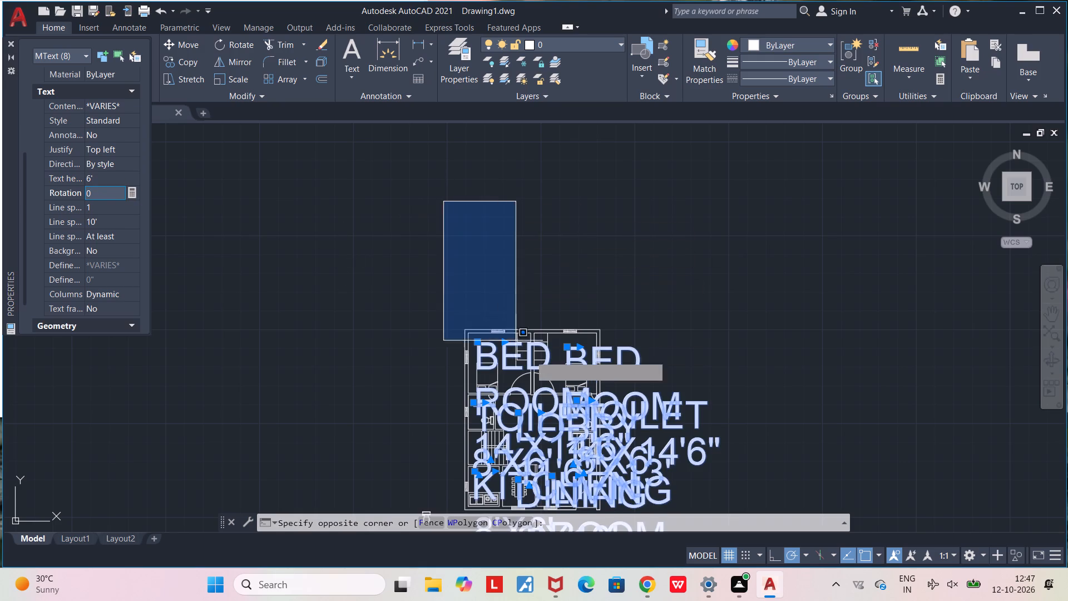
pyautogui.press('Escape')
pyautogui.scroll(-3, 493, 257)
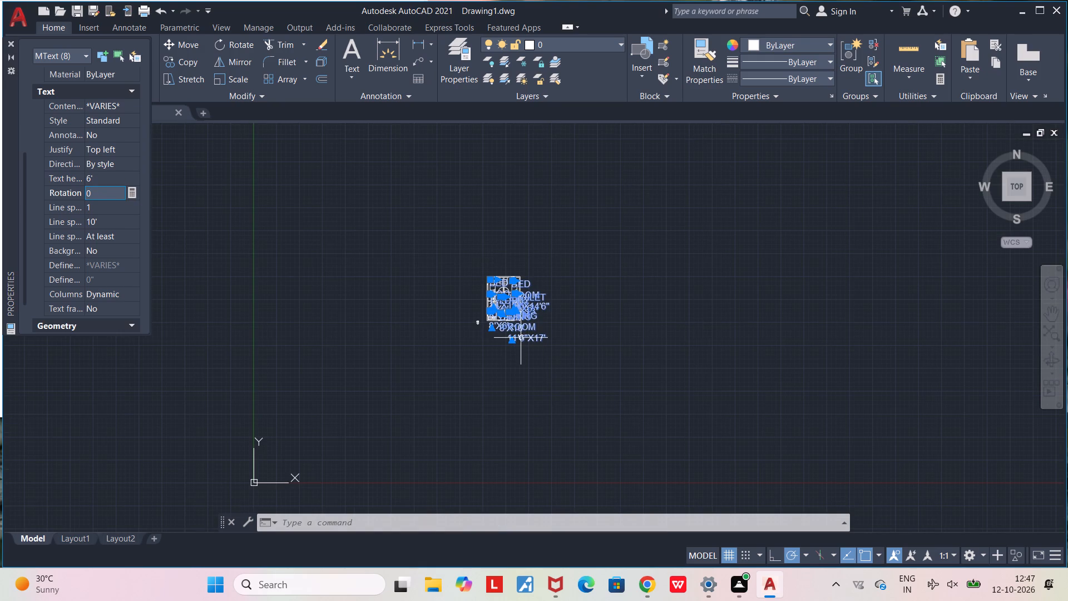
# Undo the 6' text height change on the room labels.
pyautogui.scroll(5, 520, 316)
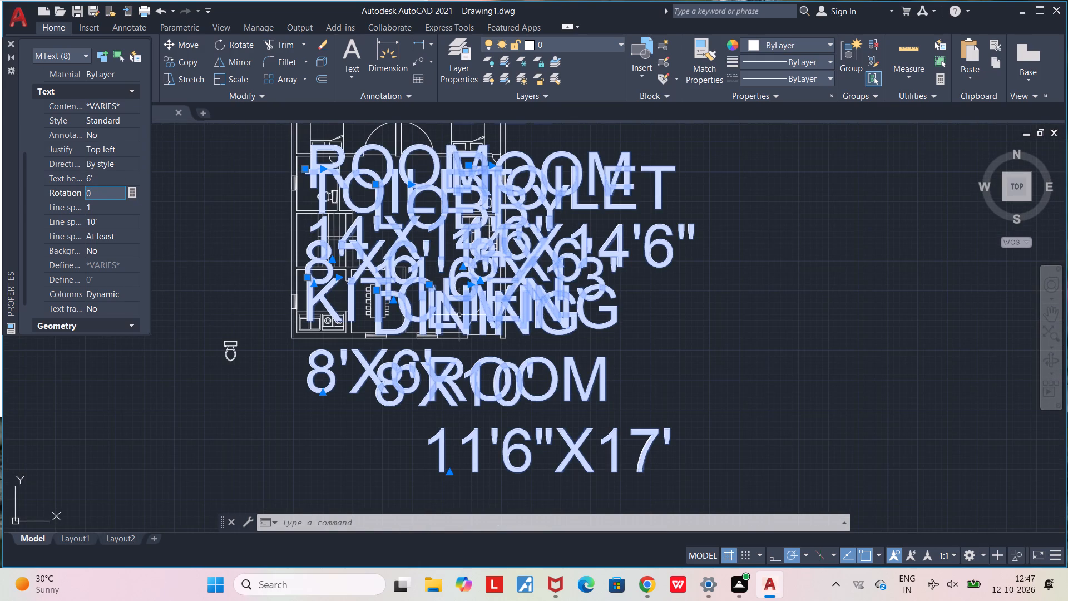
pyautogui.hotkey('ctrl', 'z')
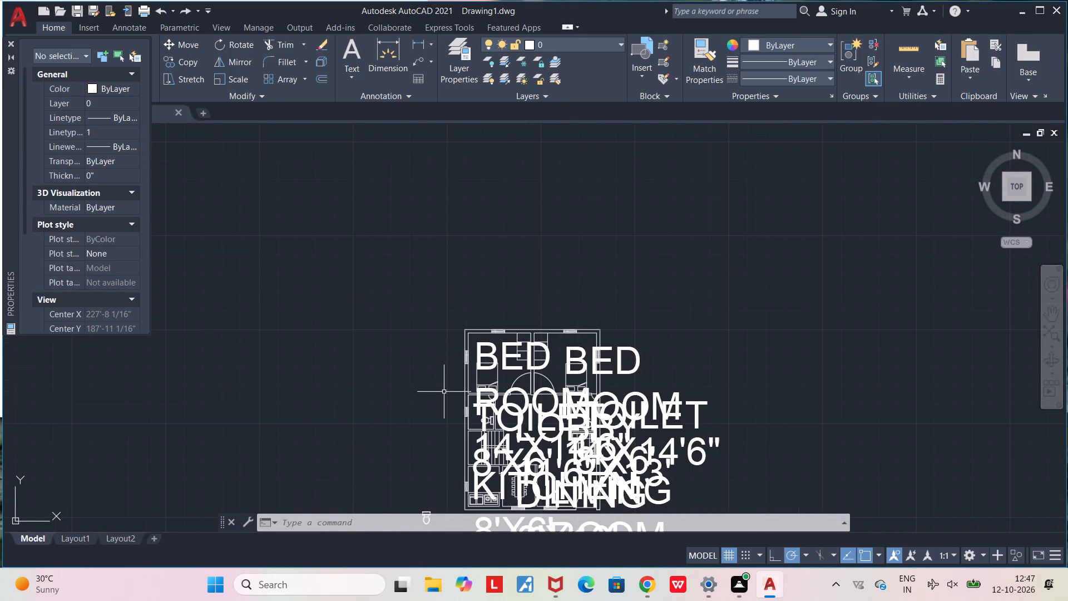
pyautogui.hotkey('ctrl', 'z')
# Set the text height of the northwest bedroom label to 6".
pyautogui.moveTo(442, 379); pyautogui.dragTo(413, 290, button='middle')
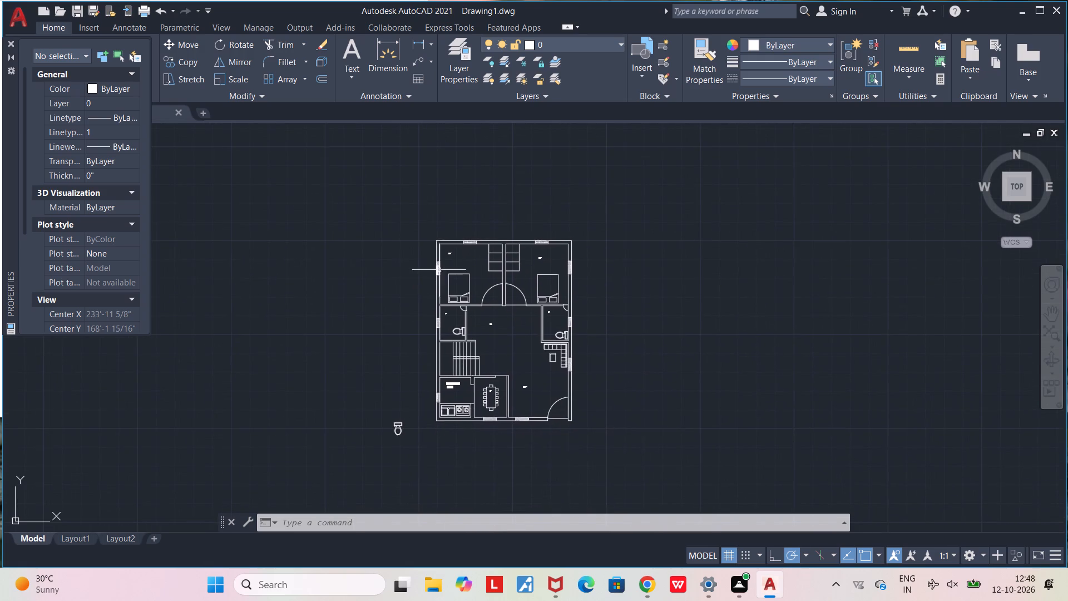
pyautogui.scroll(4, 449, 266)
pyautogui.moveTo(441, 229); pyautogui.dragTo(430, 321, button='middle')
pyautogui.scroll(3, 423, 297)
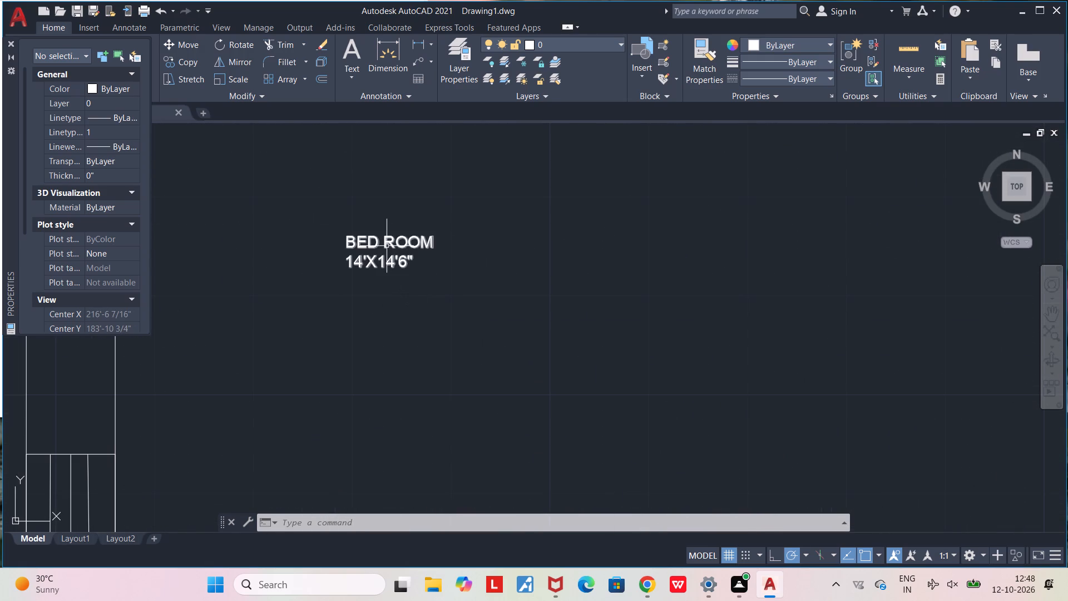
pyautogui.click(387, 246)
pyautogui.scroll(-2, 105, 242)
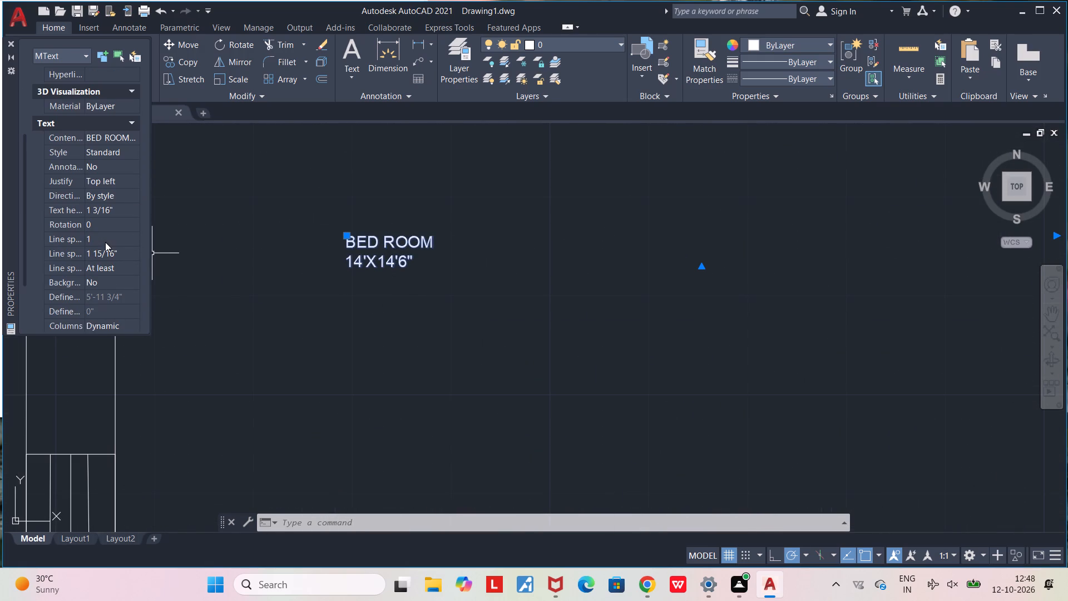
pyautogui.click(120, 209)
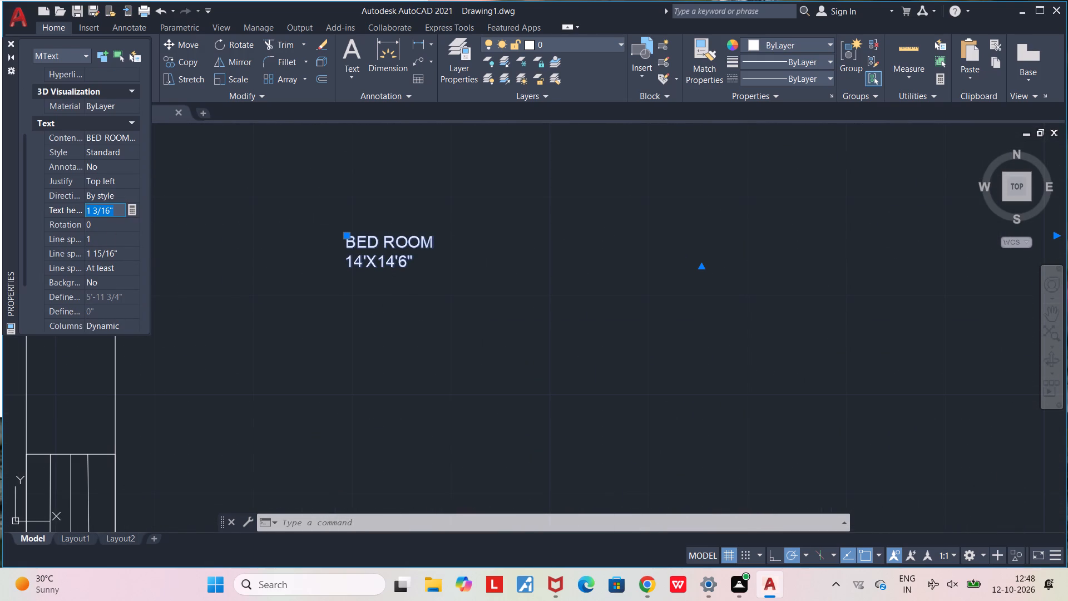
pyautogui.write('6"')
pyautogui.press('Return')
# Select all the room labels with Select Similar from the bedroom labels and set their text height to 6".
pyautogui.scroll(-1, 259, 316)
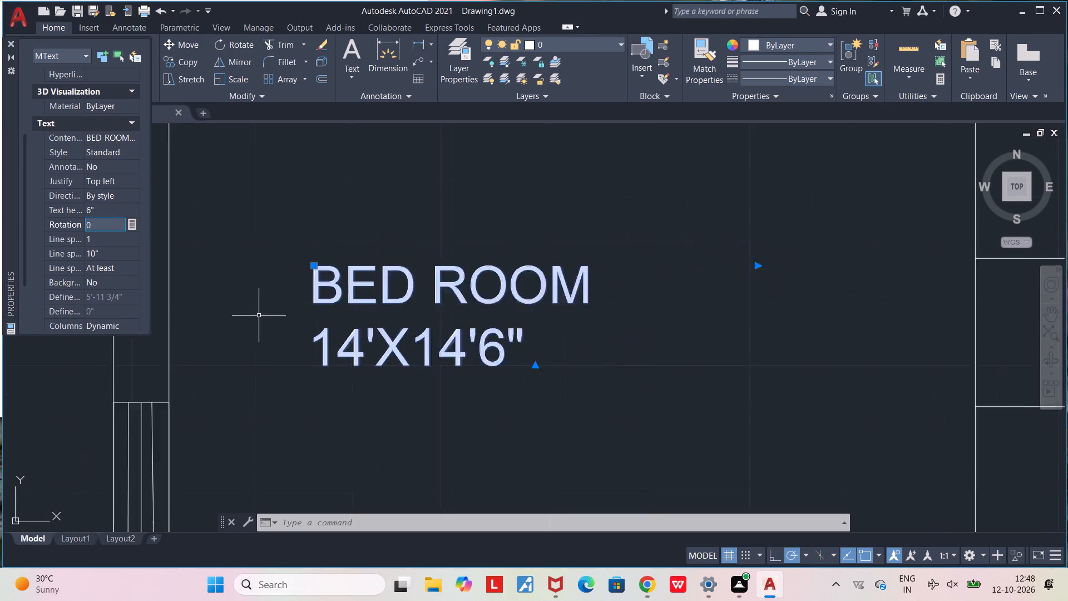
pyautogui.scroll(-1, 259, 316)
pyautogui.moveTo(330, 355); pyautogui.dragTo(306, 277, button='middle')
pyautogui.scroll(-2, 306, 277)
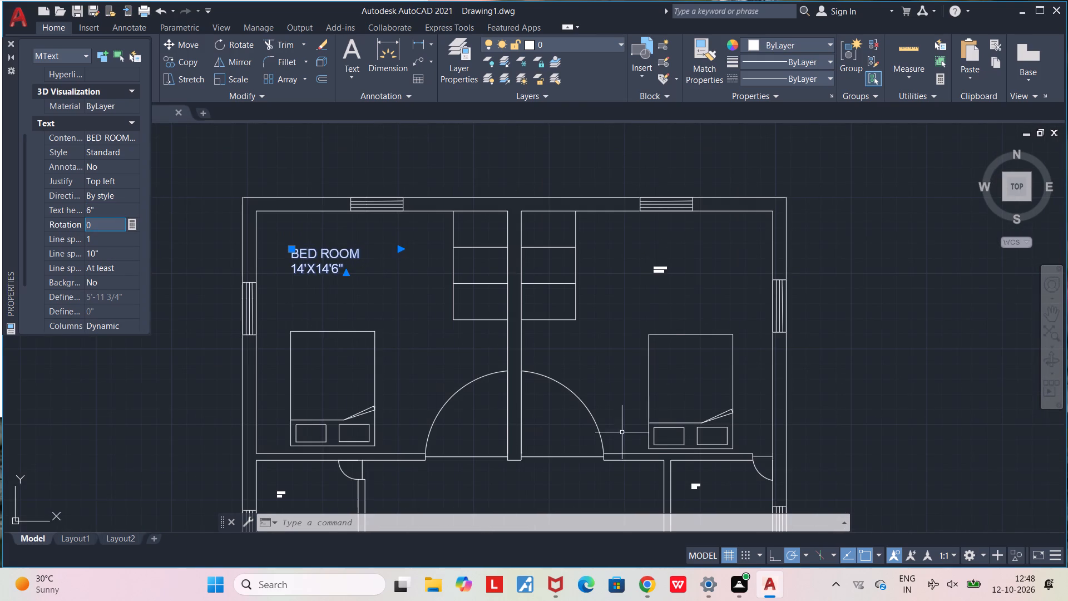
pyautogui.click(665, 269)
pyautogui.rightClick(665, 269)
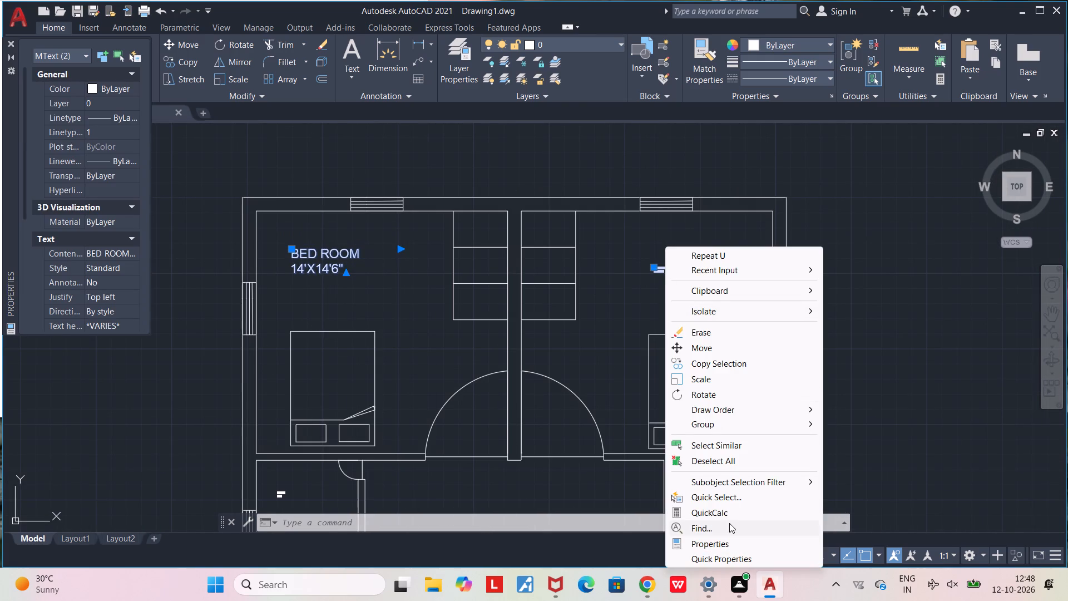
pyautogui.click(725, 444)
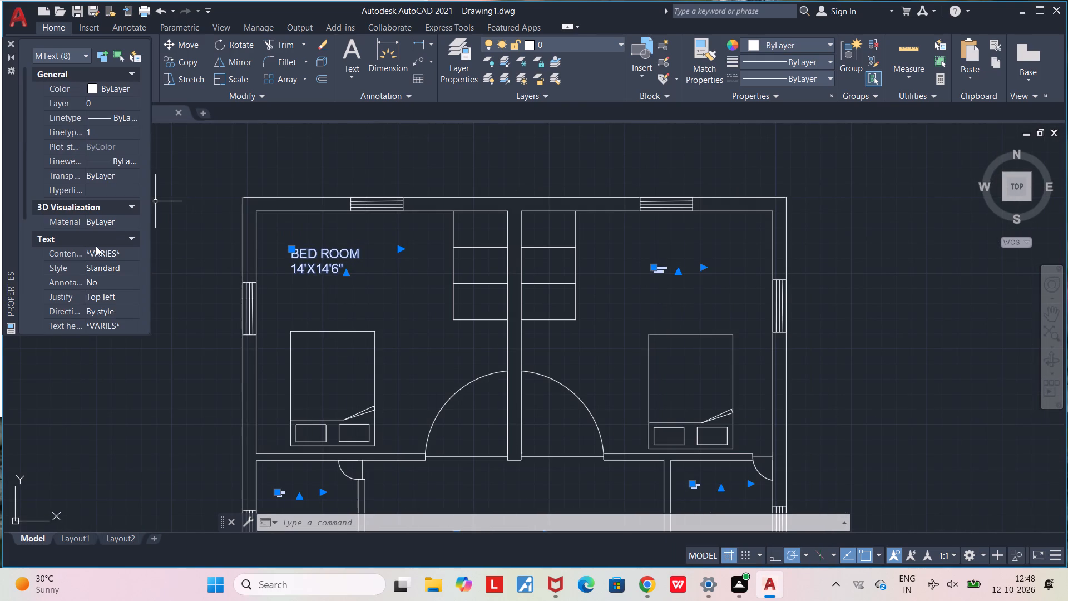
pyautogui.scroll(-1, 99, 251)
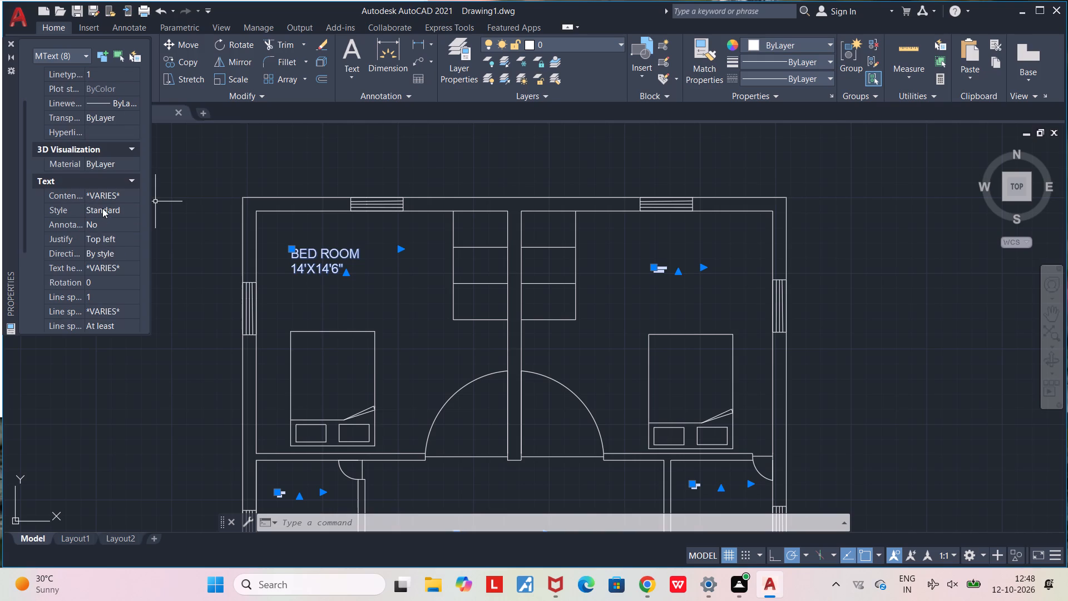
pyautogui.click(117, 270)
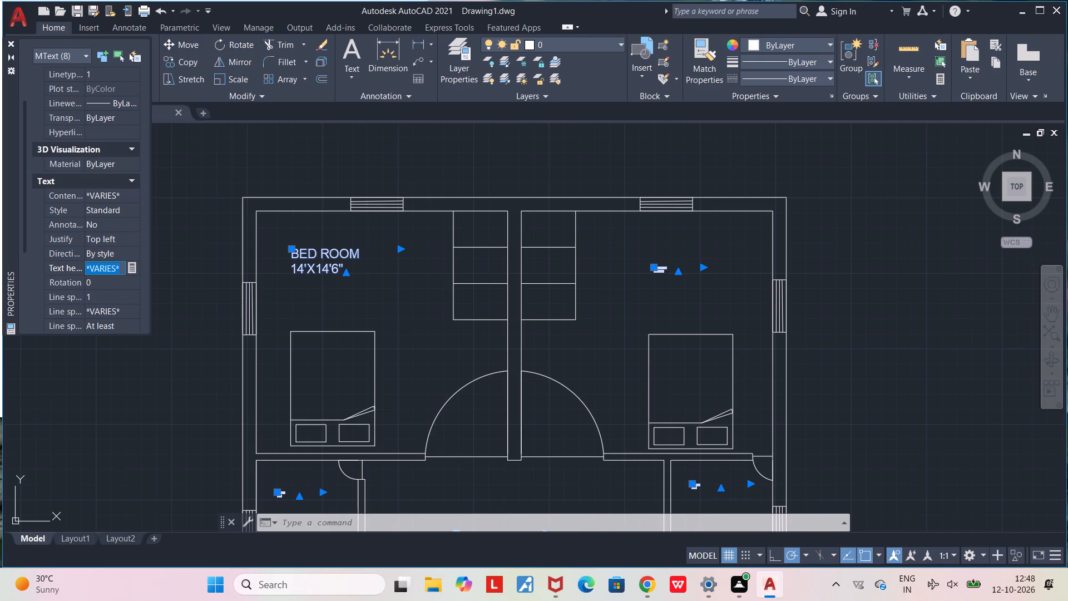
pyautogui.write('6"')
pyautogui.press('Return')
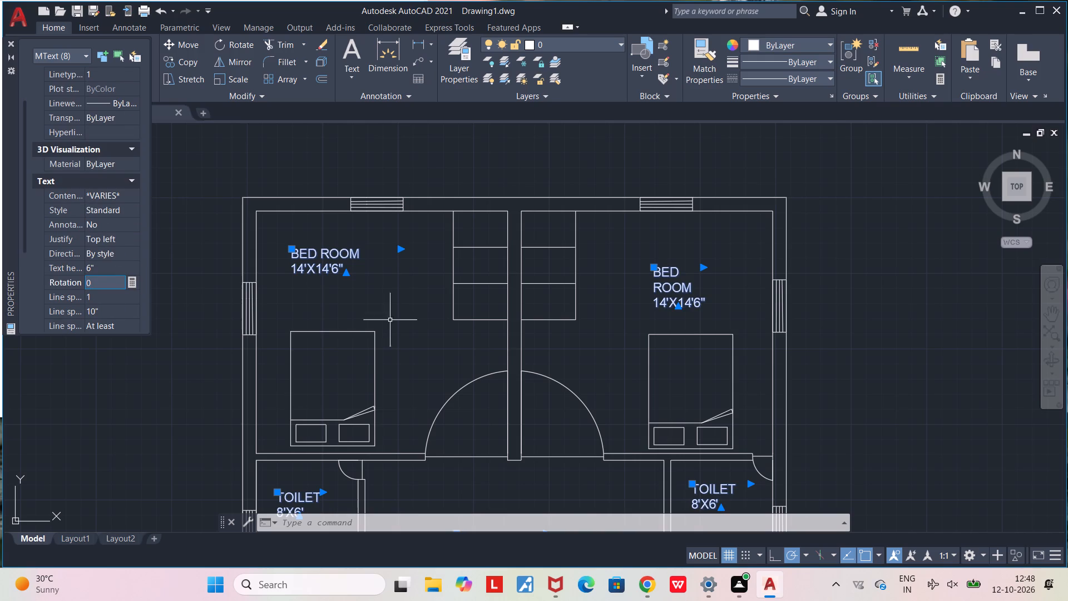
# Widen the northeast bedroom label's text frame so that BED ROOM fits on one line.
pyautogui.moveTo(388, 304); pyautogui.dragTo(391, 205, button='middle')
pyautogui.scroll(-2, 391, 205)
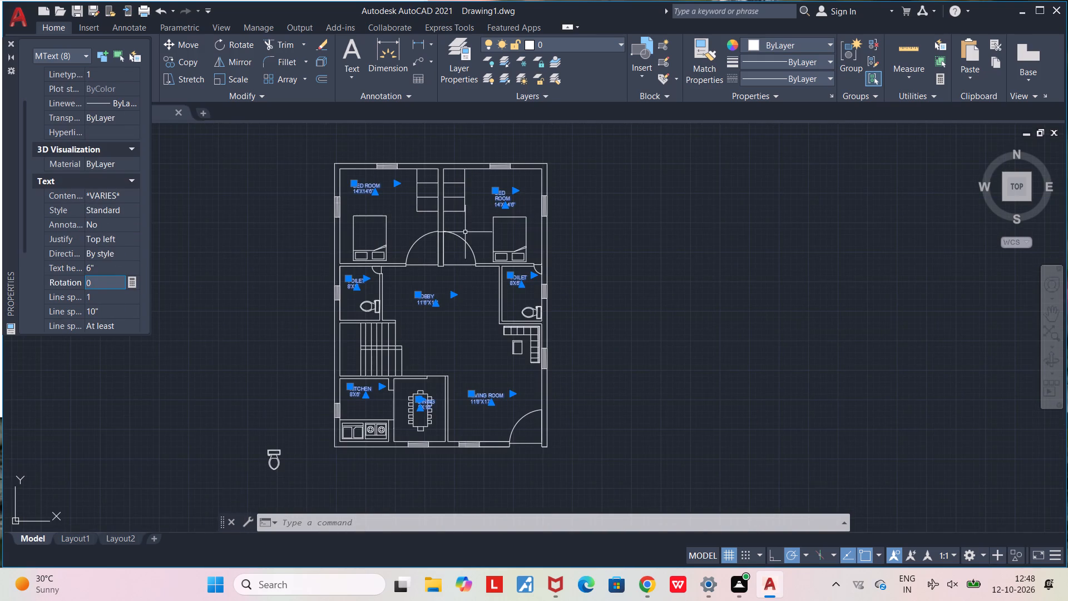
pyautogui.moveTo(461, 264); pyautogui.dragTo(409, 331, button='middle')
pyautogui.scroll(4, 472, 256)
pyautogui.moveTo(443, 273); pyautogui.dragTo(456, 277)
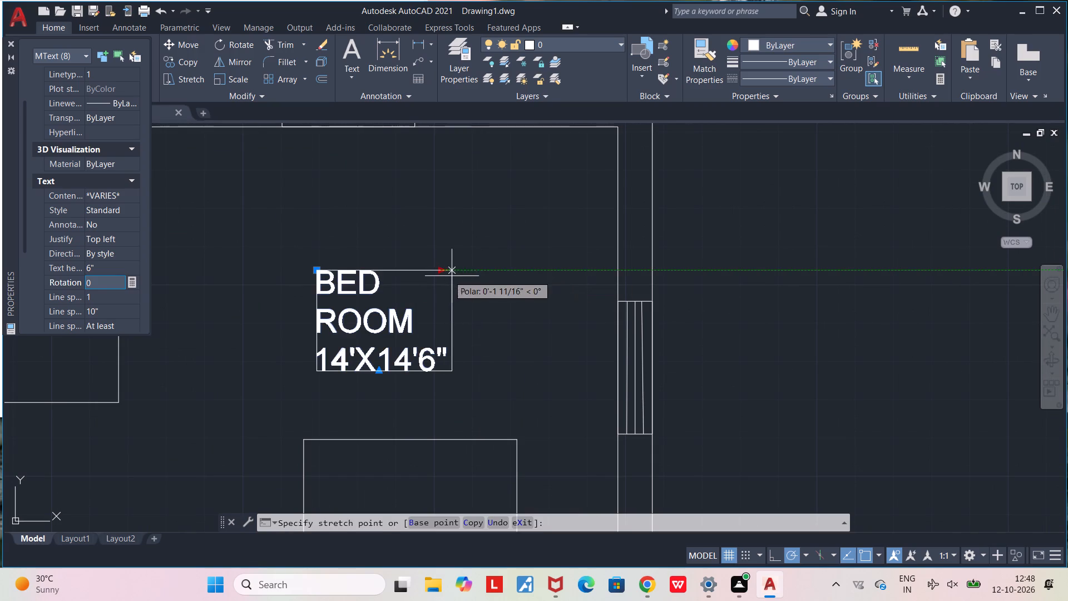
pyautogui.moveTo(456, 277); pyautogui.dragTo(518, 278)
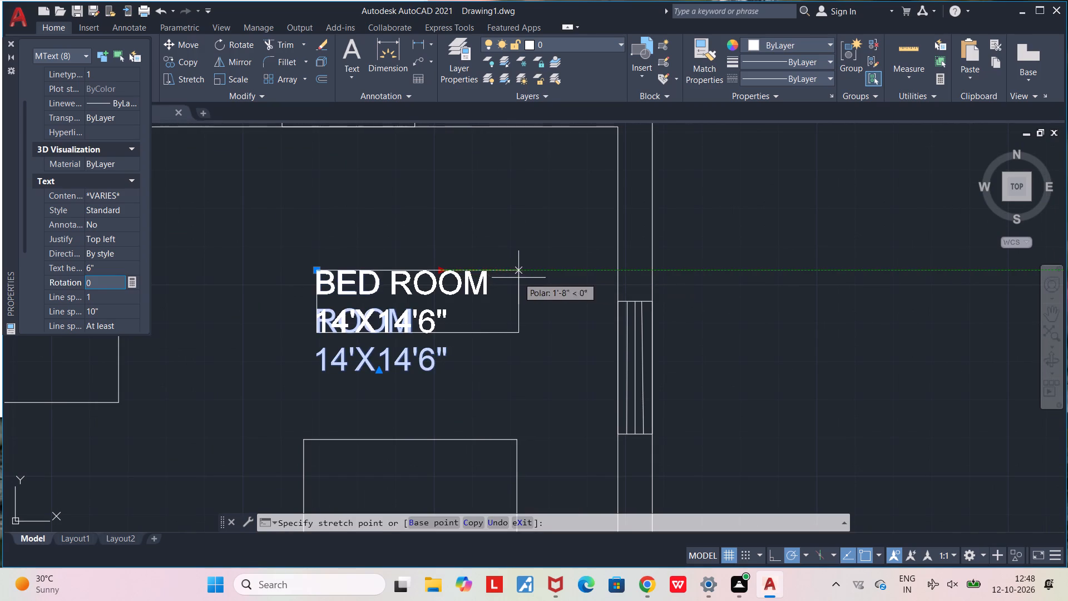
pyautogui.moveTo(518, 278); pyautogui.dragTo(522, 278)
pyautogui.click(509, 283)
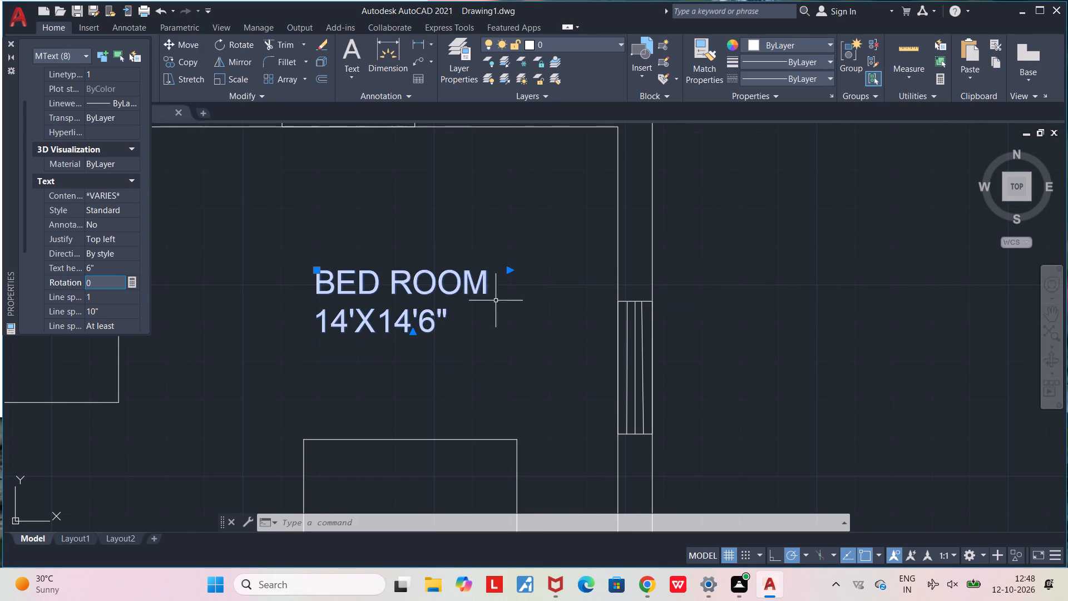
# Examine the bedroom, toilet, lobby, kitchen, dining and living room labels for fit and overlap with the furniture.
pyautogui.moveTo(458, 330); pyautogui.dragTo(627, 290, button='middle')
pyautogui.scroll(-2, 627, 290)
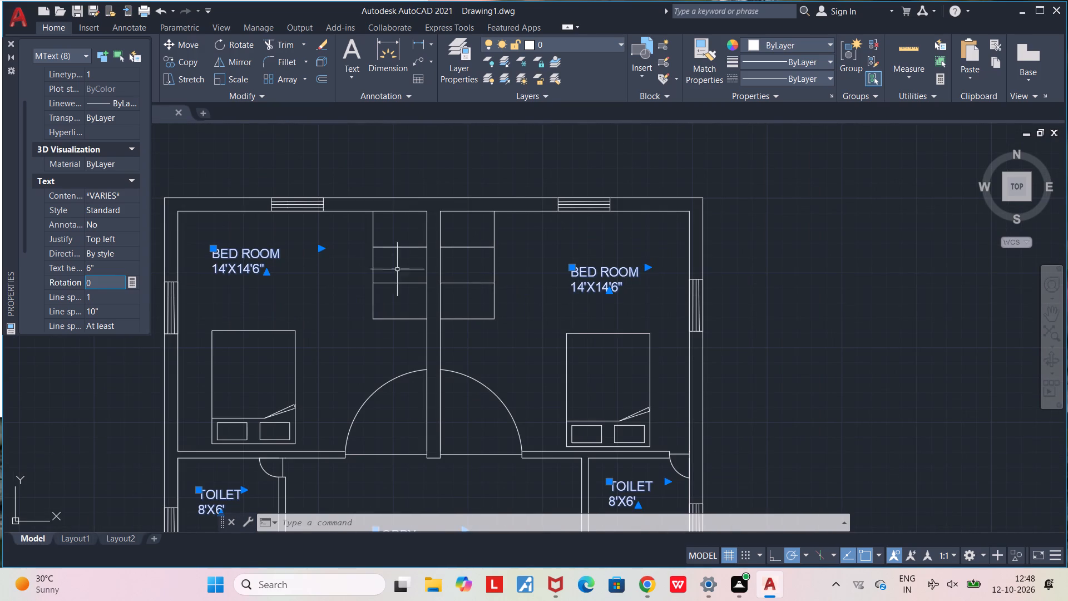
pyautogui.moveTo(296, 318); pyautogui.dragTo(374, 324, button='middle')
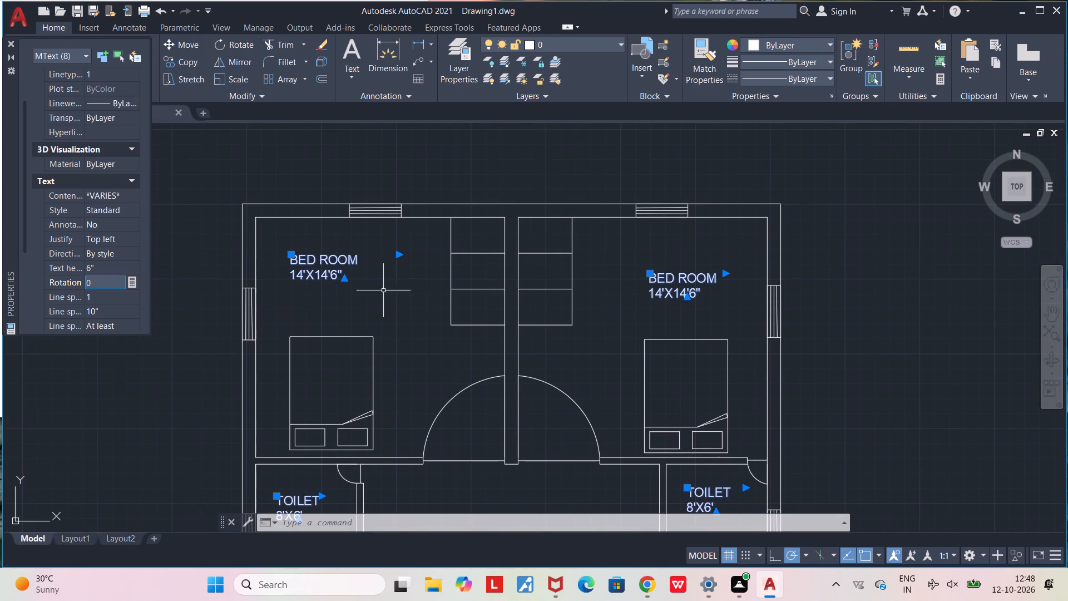
pyautogui.moveTo(369, 368); pyautogui.dragTo(365, 266, button='middle')
pyautogui.moveTo(542, 449); pyautogui.dragTo(476, 381, button='middle')
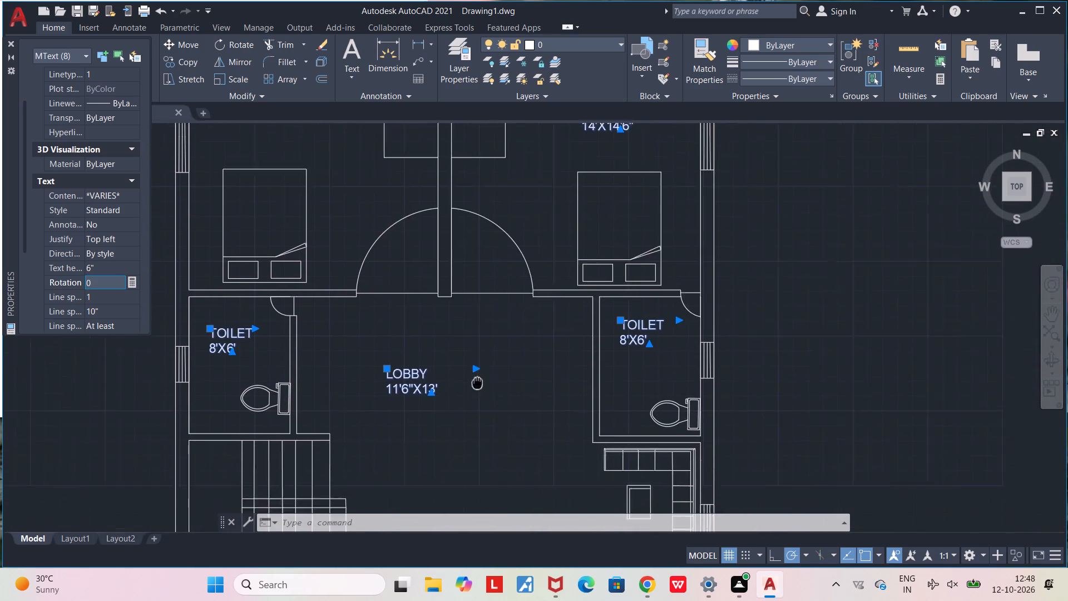
pyautogui.moveTo(476, 381); pyautogui.dragTo(415, 344, button='middle')
pyautogui.moveTo(447, 427); pyautogui.dragTo(509, 308, button='middle')
pyautogui.scroll(-1, 509, 308)
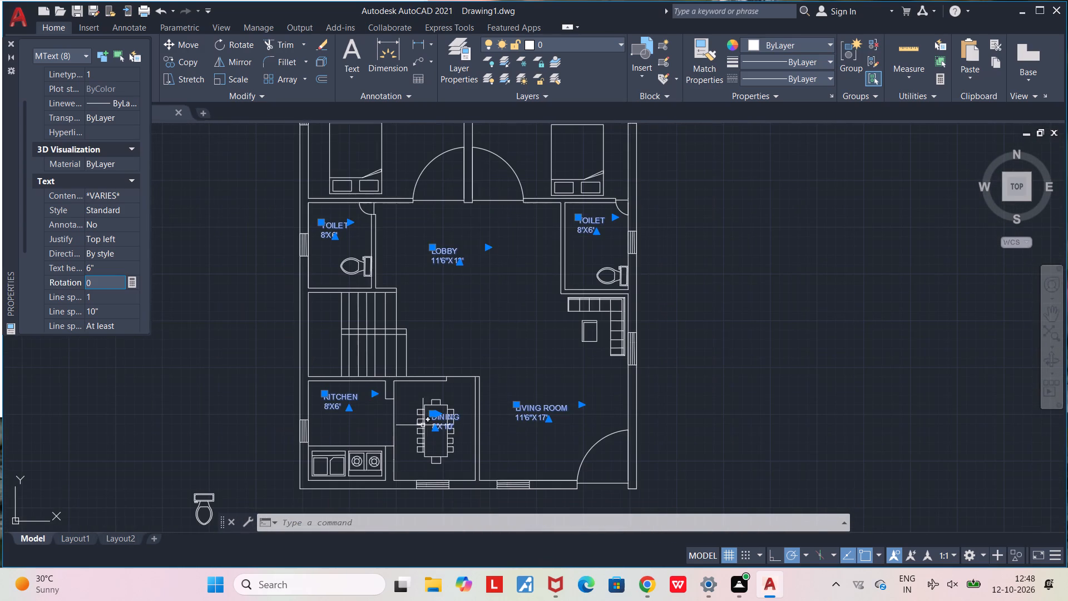
pyautogui.scroll(2, 423, 425)
pyautogui.moveTo(468, 435); pyautogui.dragTo(484, 354, button='middle')
pyautogui.scroll(2, 475, 339)
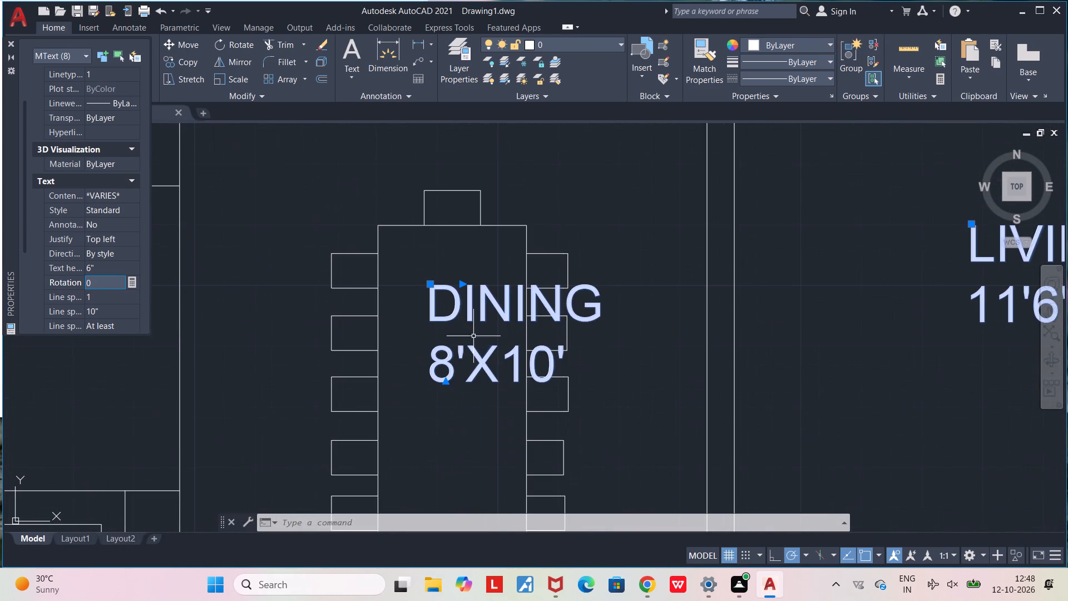
pyautogui.scroll(-3, 448, 376)
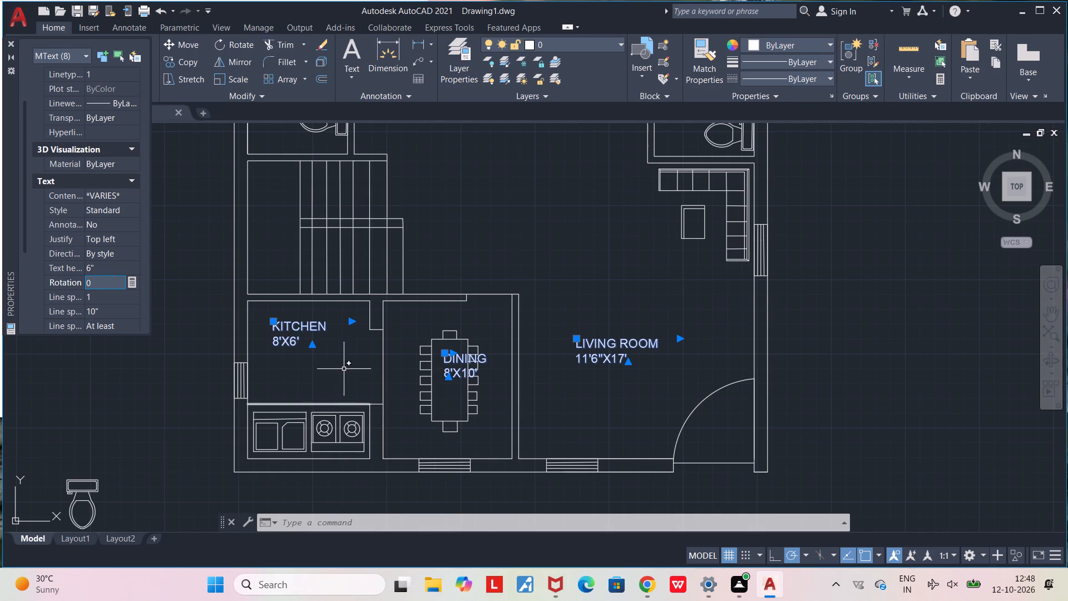
pyautogui.moveTo(343, 369); pyautogui.dragTo(332, 393, button='middle')
pyautogui.scroll(-3, 332, 393)
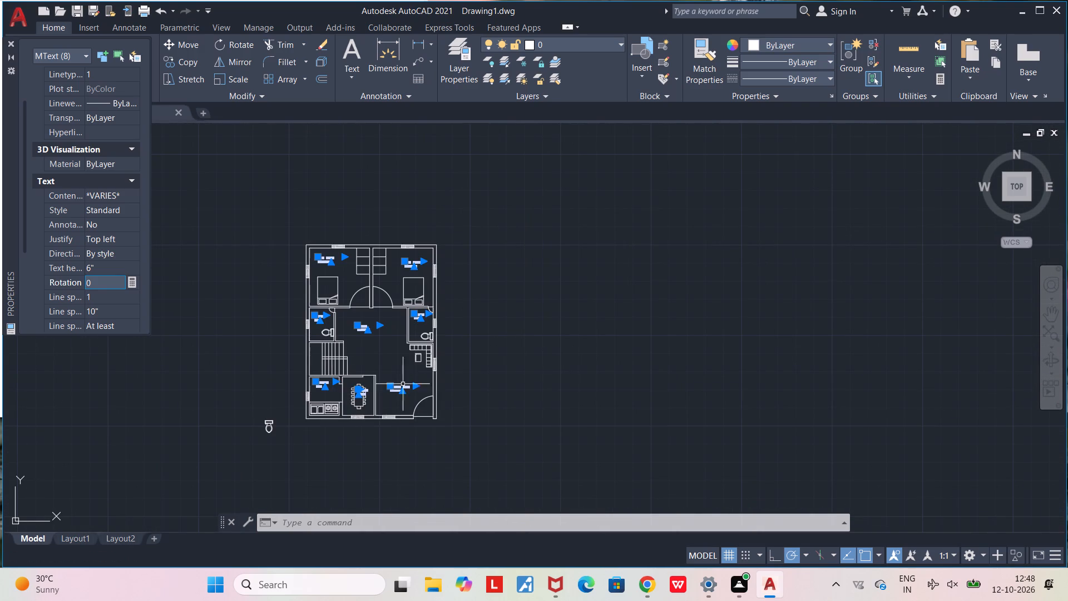
pyautogui.scroll(3, 391, 398)
pyautogui.scroll(-1, 391, 398)
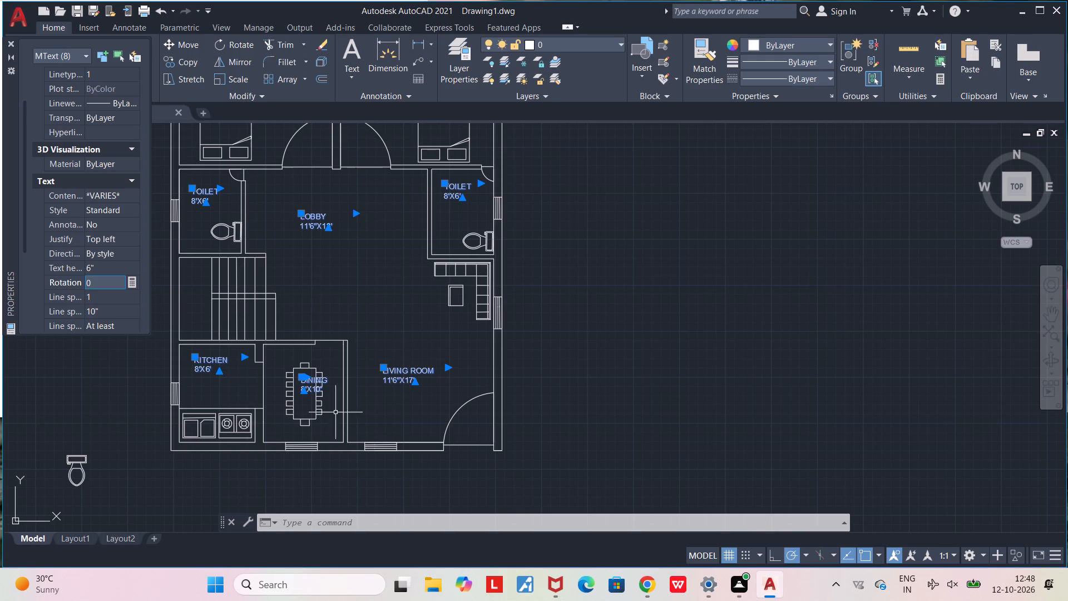
# Deselect the labels and rotate only the dining label 90° about its text insertion corner so it reads vertically.
pyautogui.scroll(3, 317, 393)
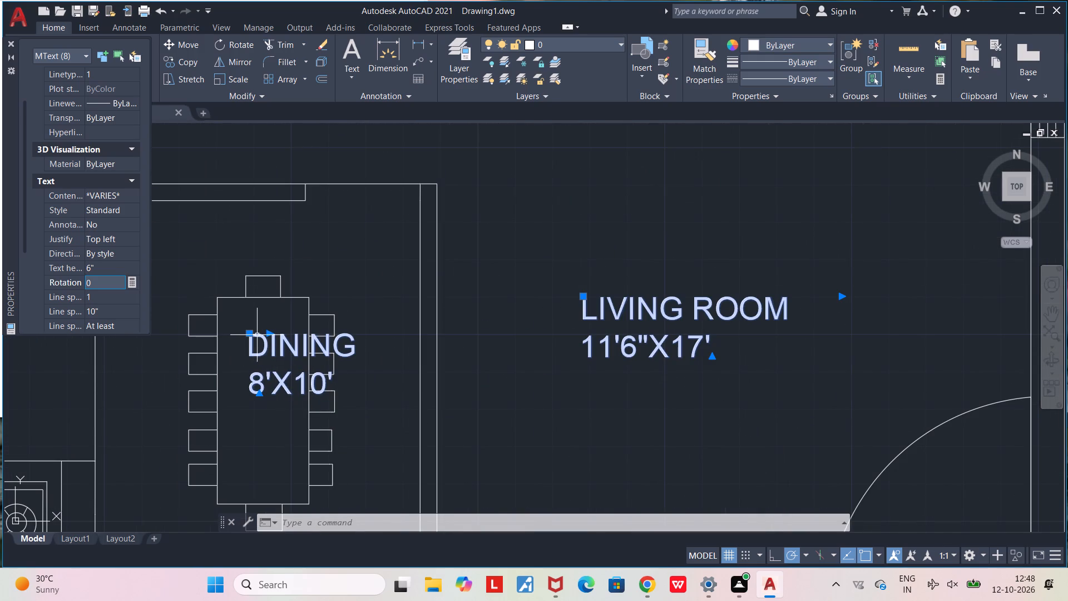
pyautogui.click(378, 257)
pyautogui.press('Escape')
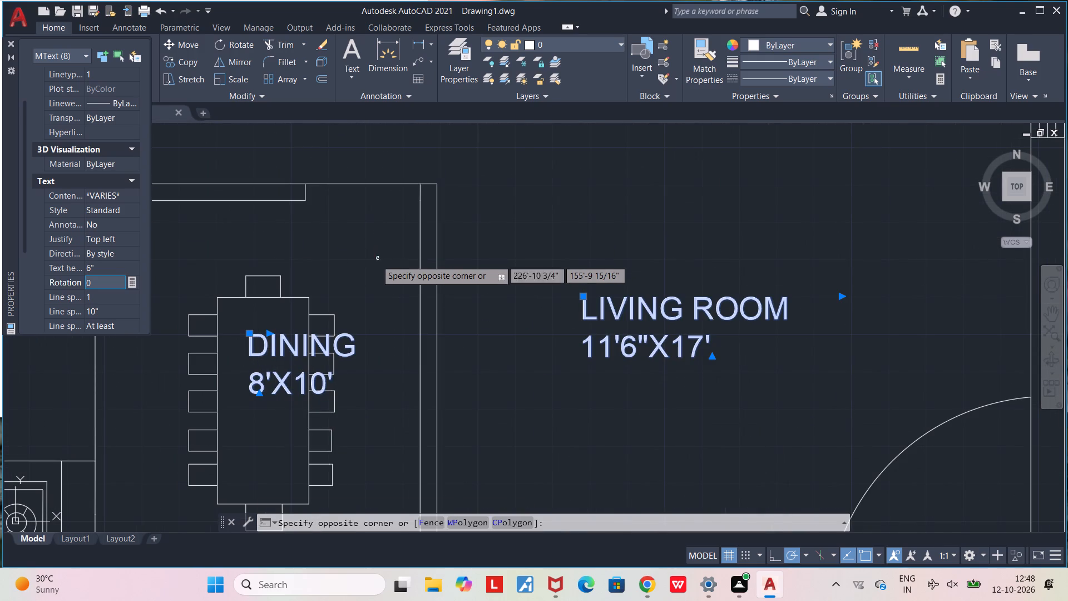
pyautogui.press('Escape')
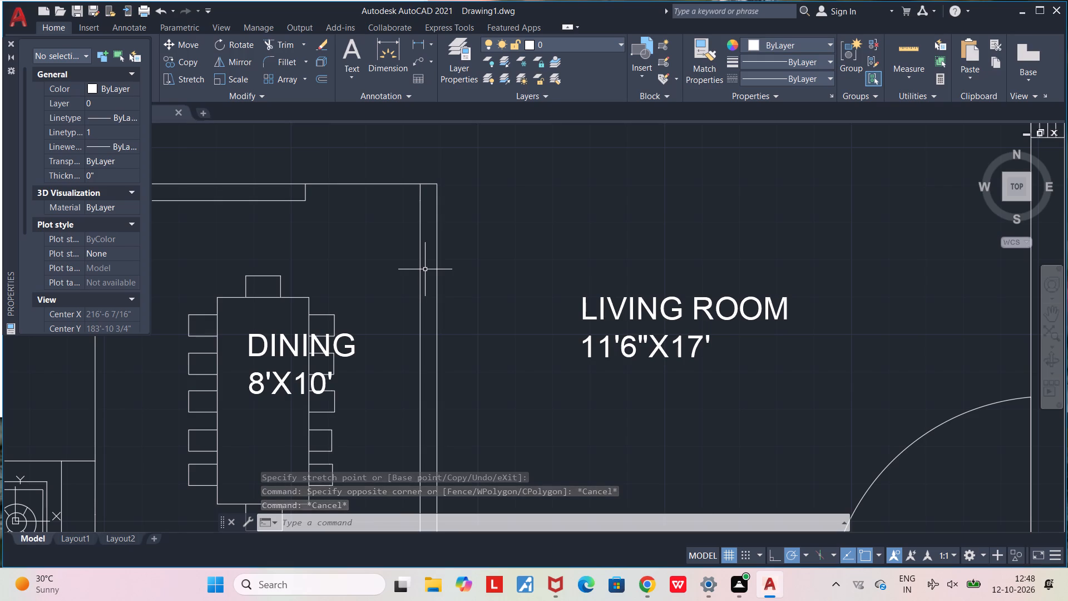
pyautogui.click(277, 337)
pyautogui.click(235, 45)
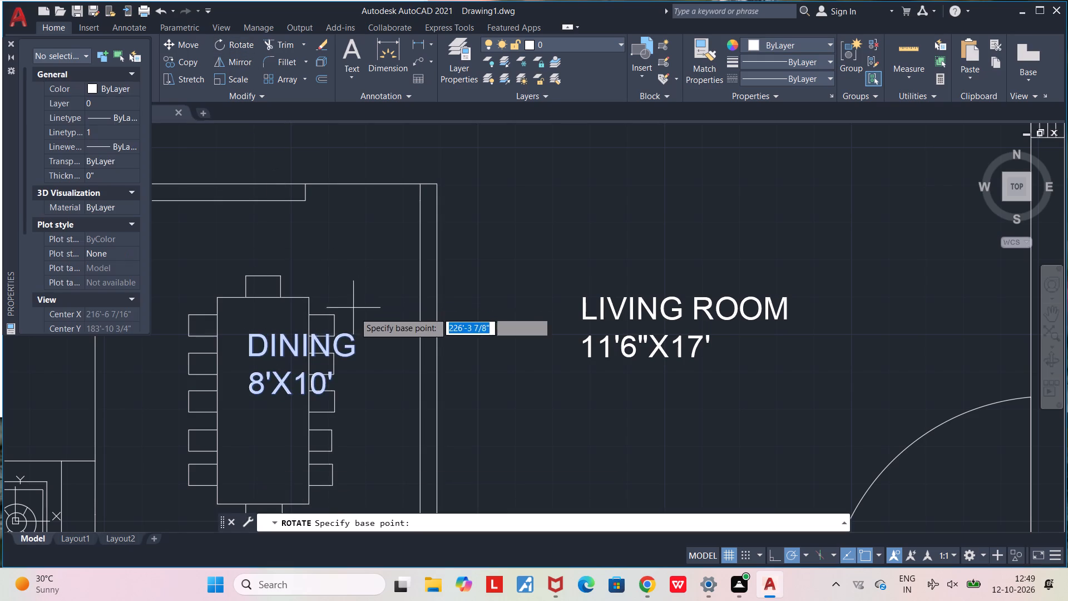
pyautogui.click(246, 336)
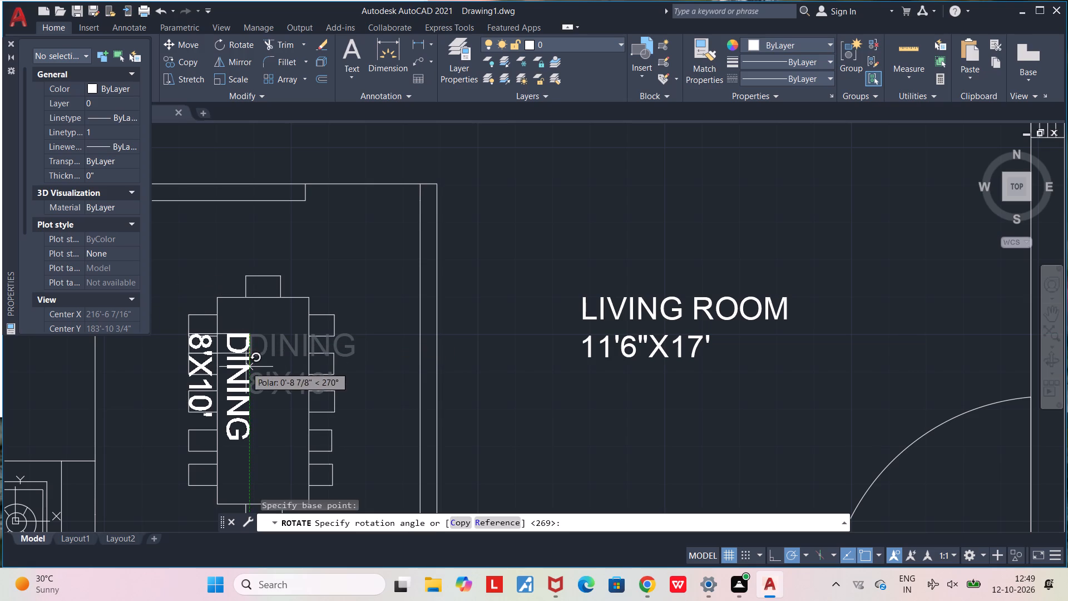
pyautogui.click(252, 262)
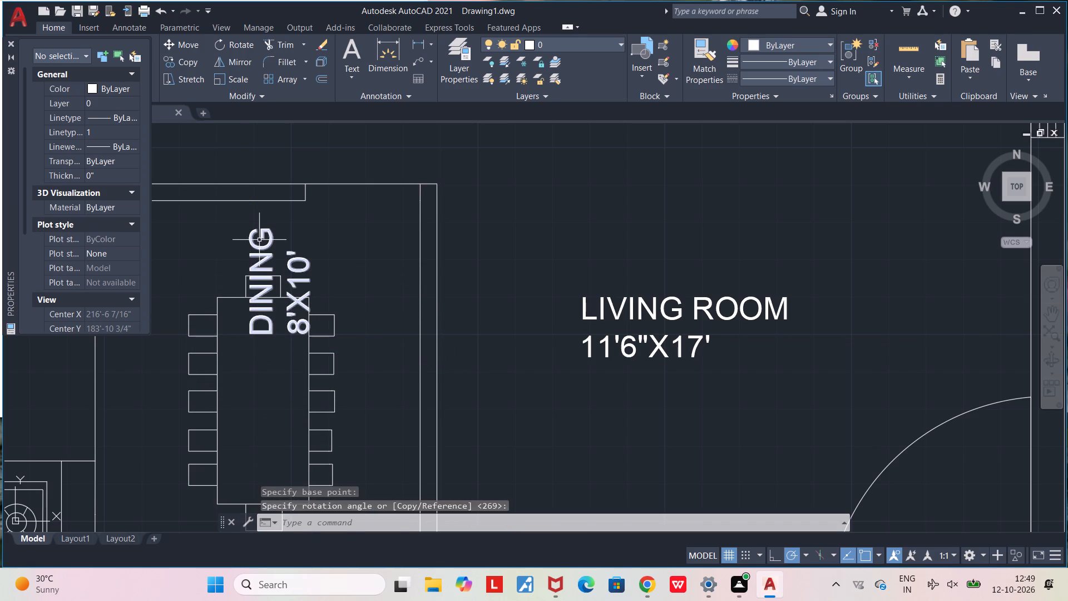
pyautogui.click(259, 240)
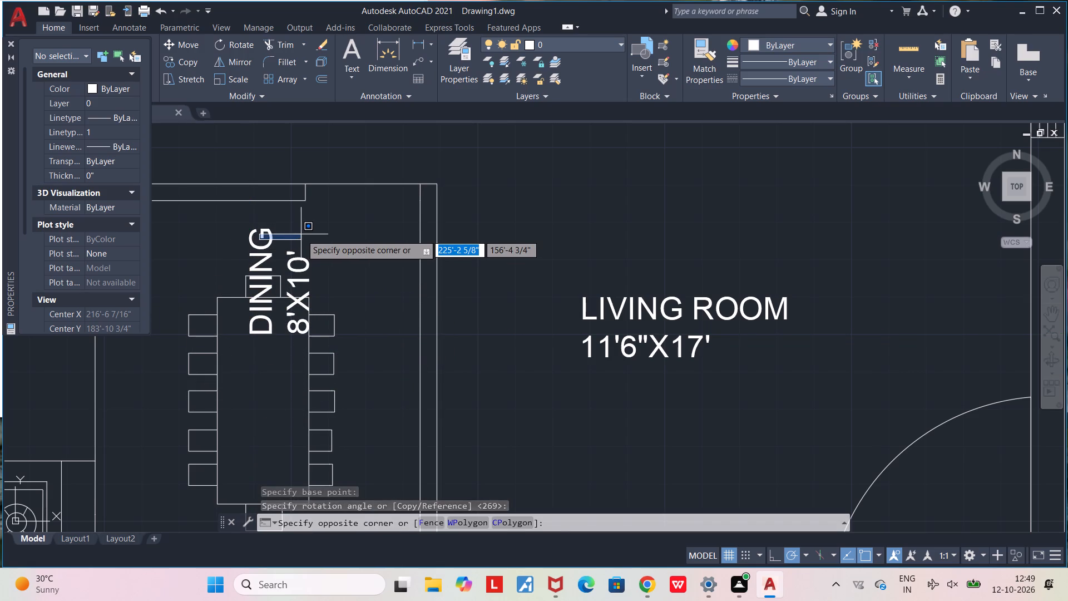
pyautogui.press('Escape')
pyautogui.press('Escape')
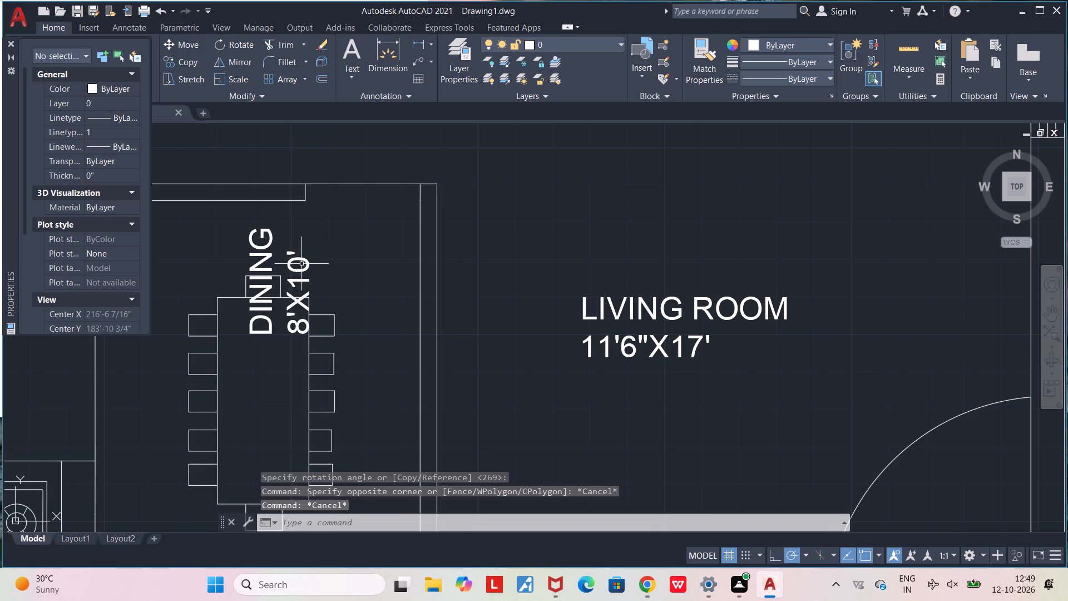
# Move the vertical dining label down so it sits inside the dining table outline.
pyautogui.click(303, 258)
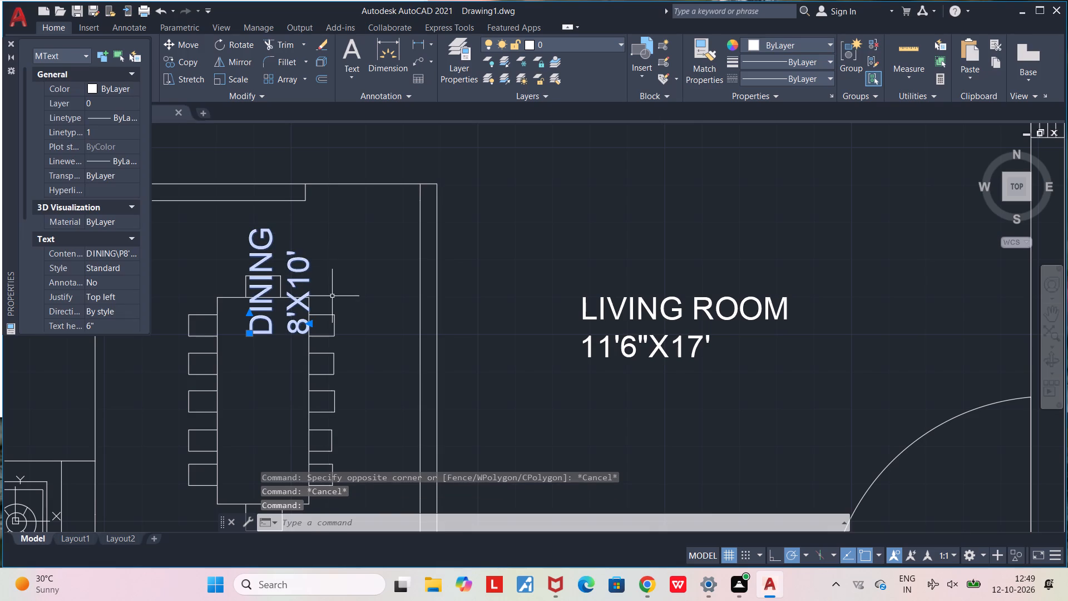
pyautogui.press('m')
pyautogui.press('Return')
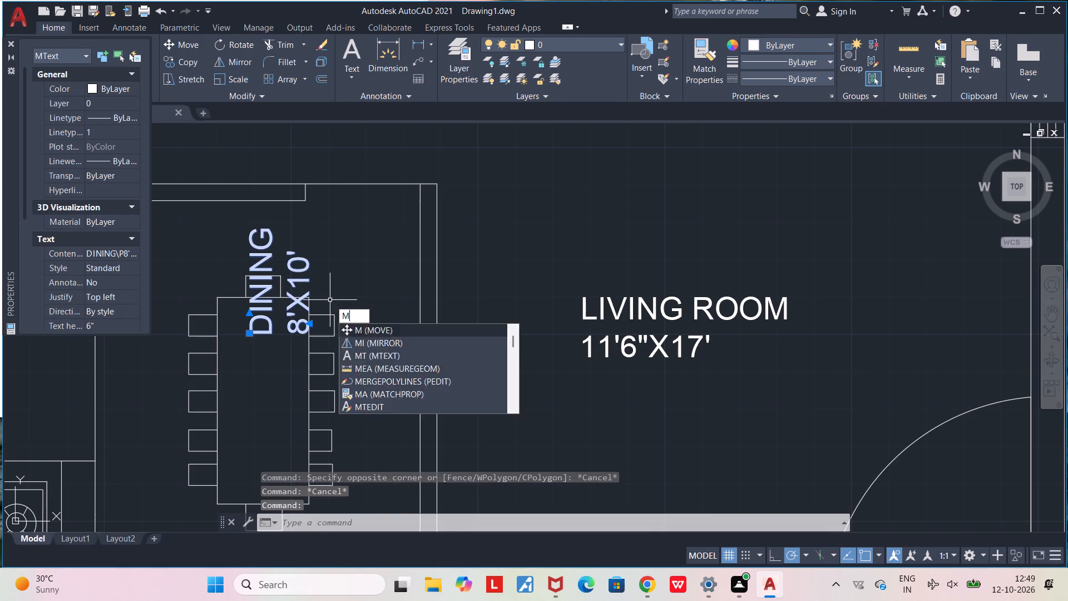
pyautogui.click(249, 336)
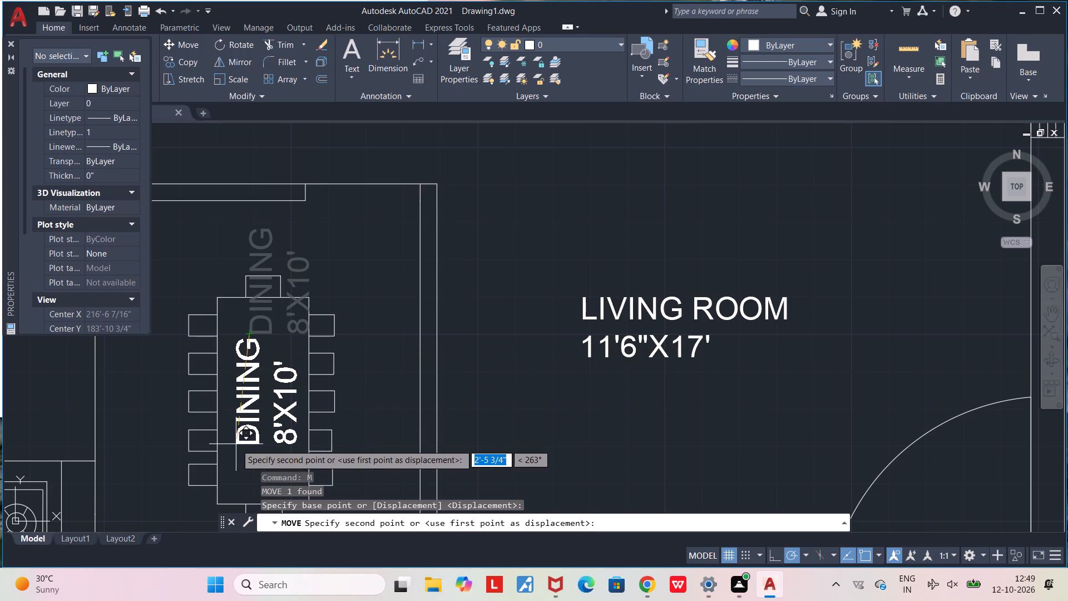
pyautogui.click(236, 444)
pyautogui.press('Escape')
pyautogui.press('Escape')
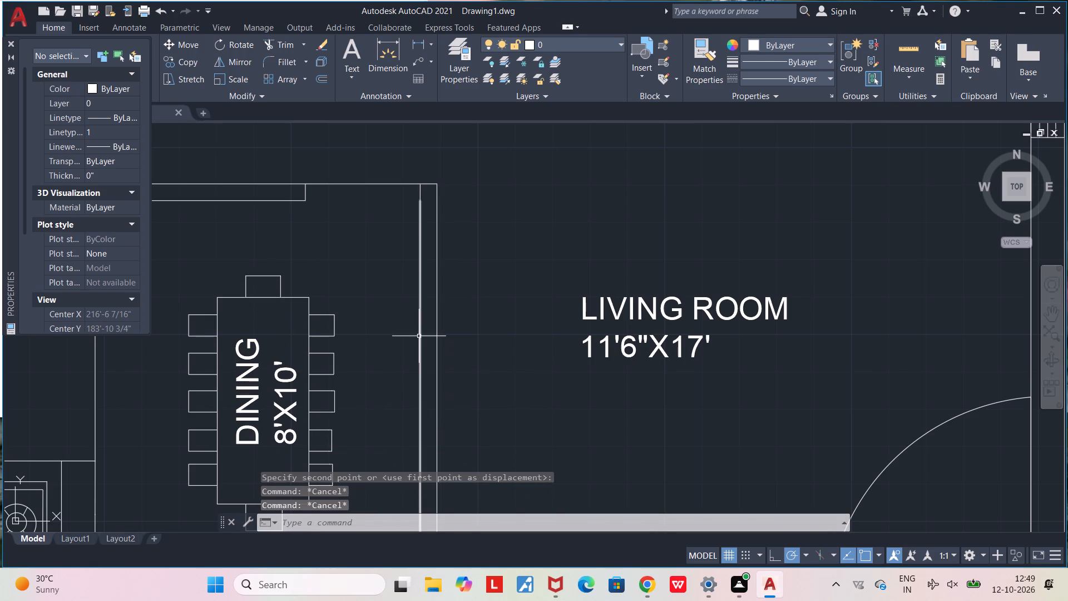
# Delete the stray toilet fixture block lying outside the plan's southwest corner.
pyautogui.scroll(-3, 421, 338)
pyautogui.moveTo(500, 331); pyautogui.dragTo(502, 338, button='middle')
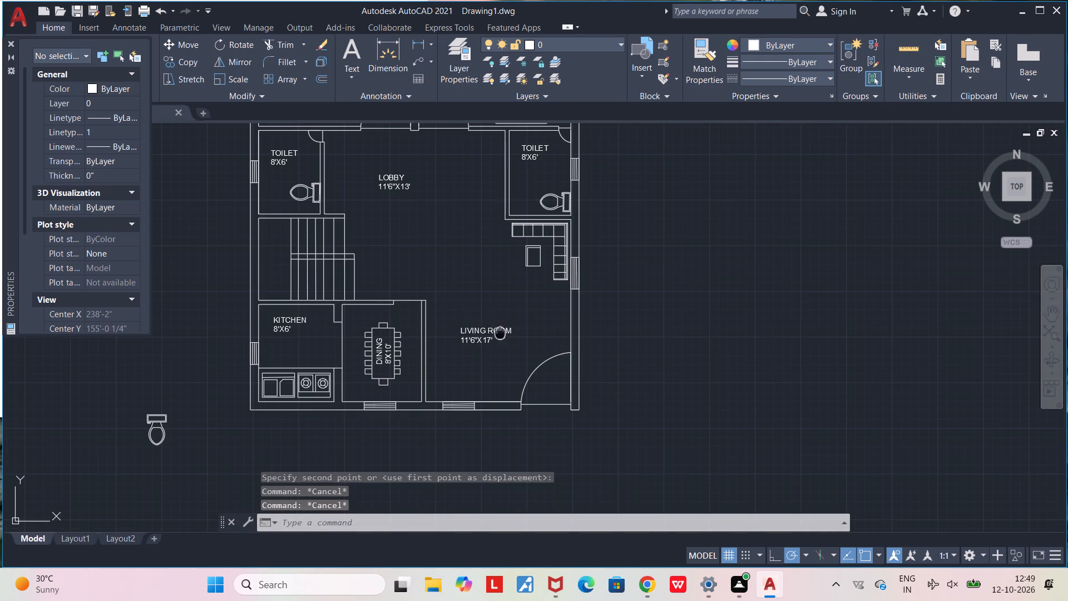
pyautogui.moveTo(502, 338); pyautogui.dragTo(507, 396, button='middle')
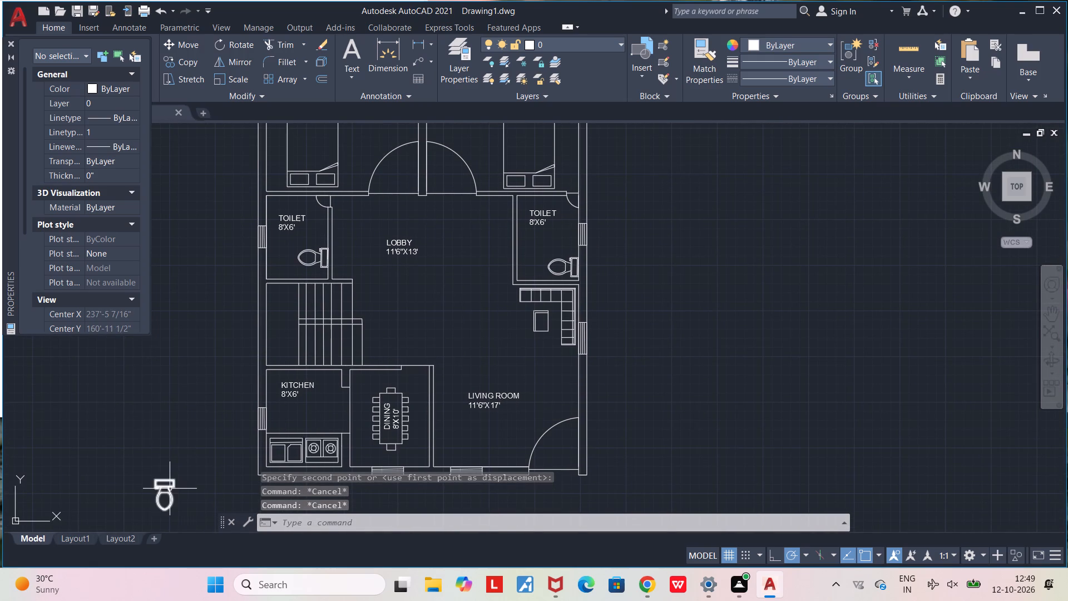
pyautogui.click(170, 489)
pyautogui.press('Delete')
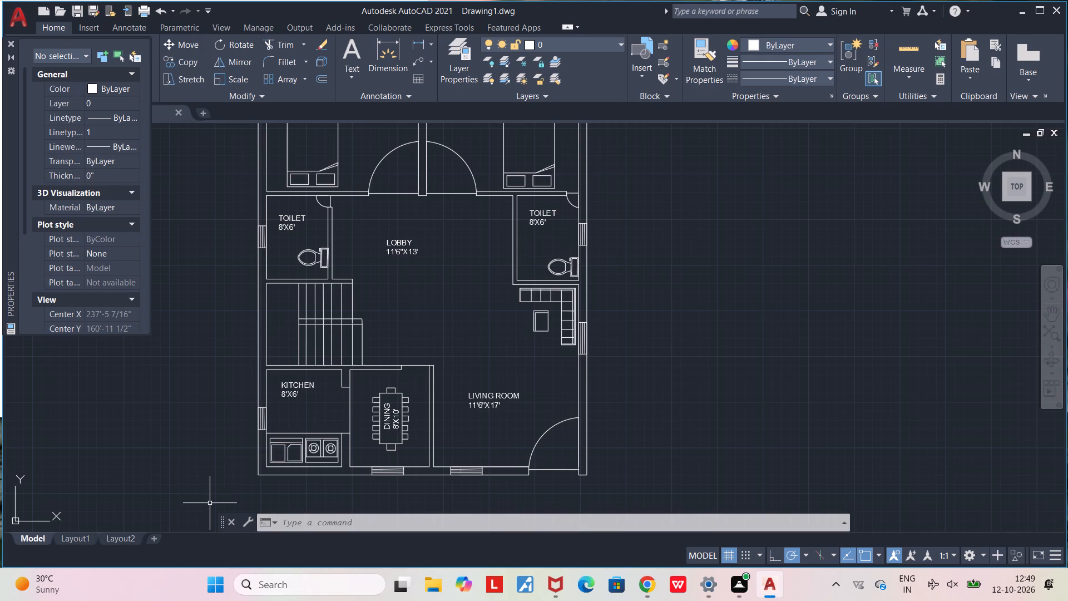
# Add the multiline text MD inside the swing of the living room's main entrance door.
pyautogui.scroll(1, 554, 461)
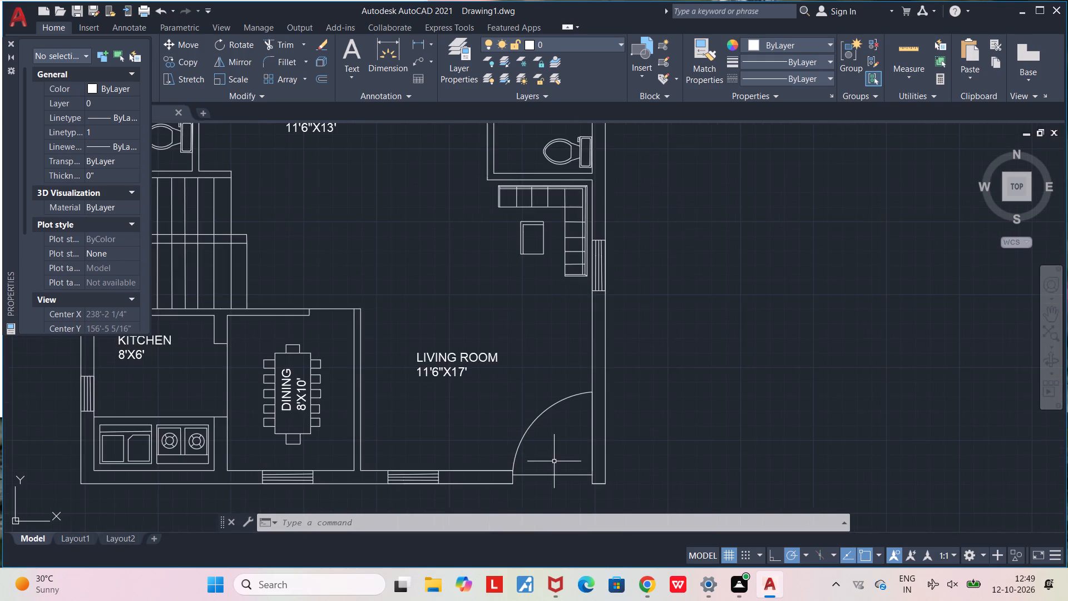
pyautogui.moveTo(530, 435); pyautogui.dragTo(459, 392, button='middle')
pyautogui.scroll(1, 500, 417)
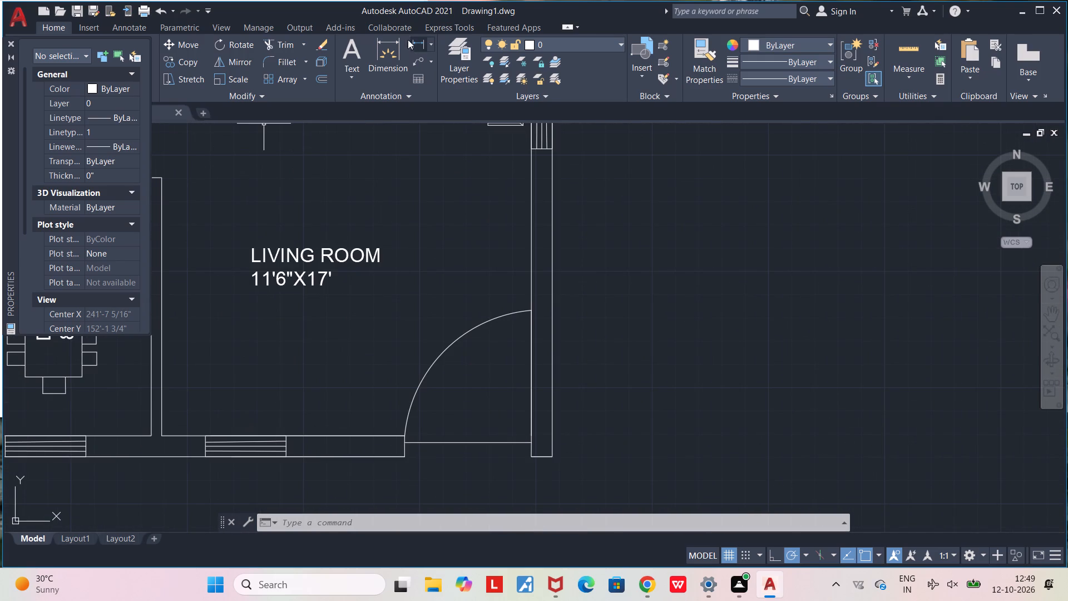
pyautogui.click(361, 43)
pyautogui.click(462, 380)
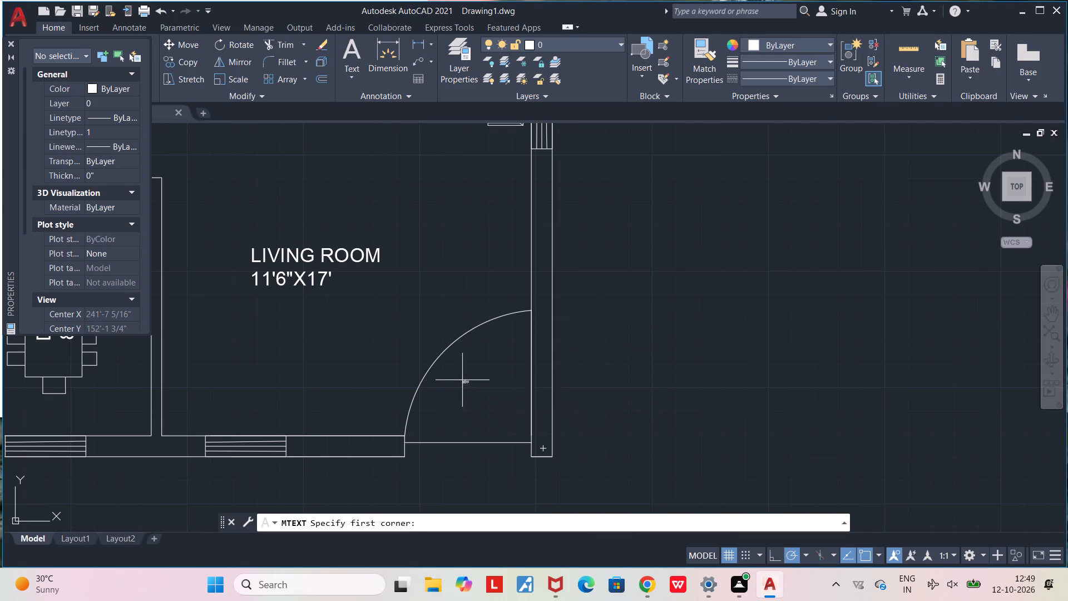
pyautogui.click(493, 391)
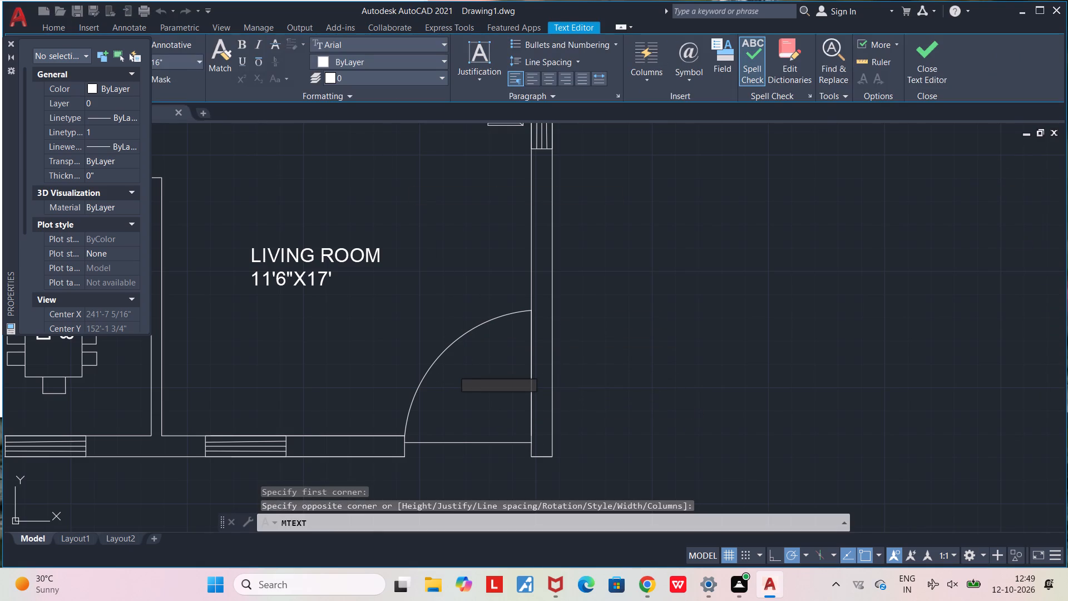
pyautogui.write('MD')
pyautogui.click(508, 415)
# Add the multiline text D inside the east bedroom's door swing.
pyautogui.moveTo(490, 283); pyautogui.dragTo(537, 443, button='middle')
pyautogui.scroll(-2, 537, 444)
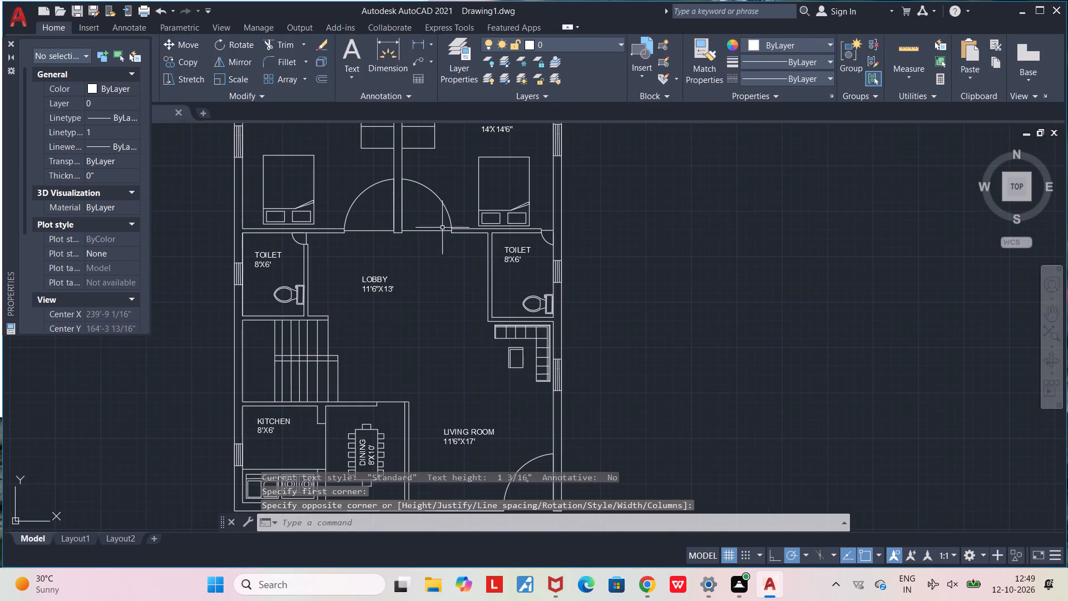
pyautogui.scroll(2, 428, 214)
pyautogui.click(347, 47)
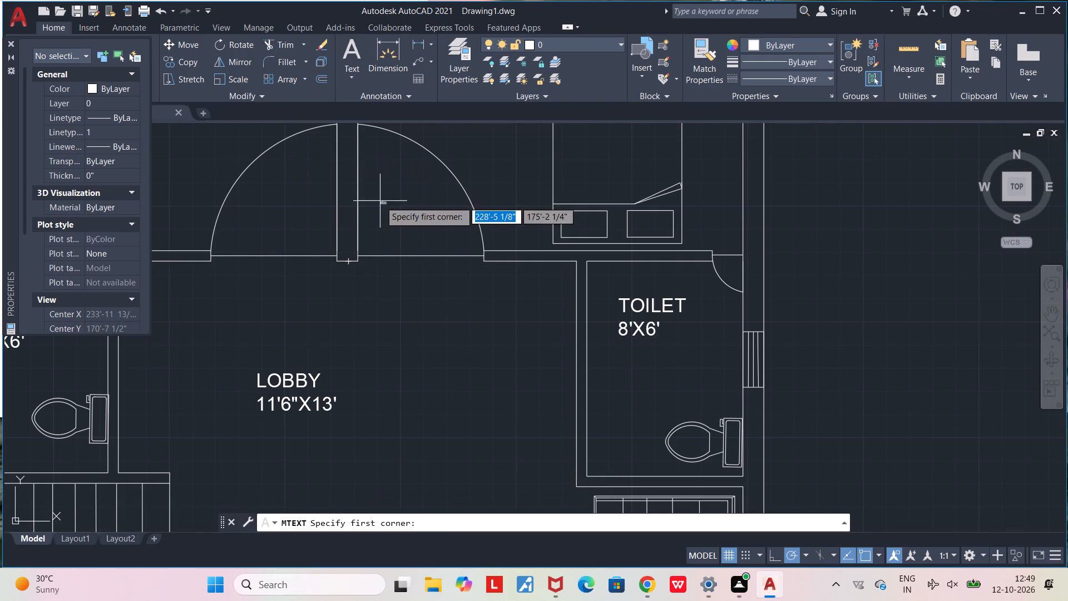
pyautogui.click(380, 188)
pyautogui.click(407, 222)
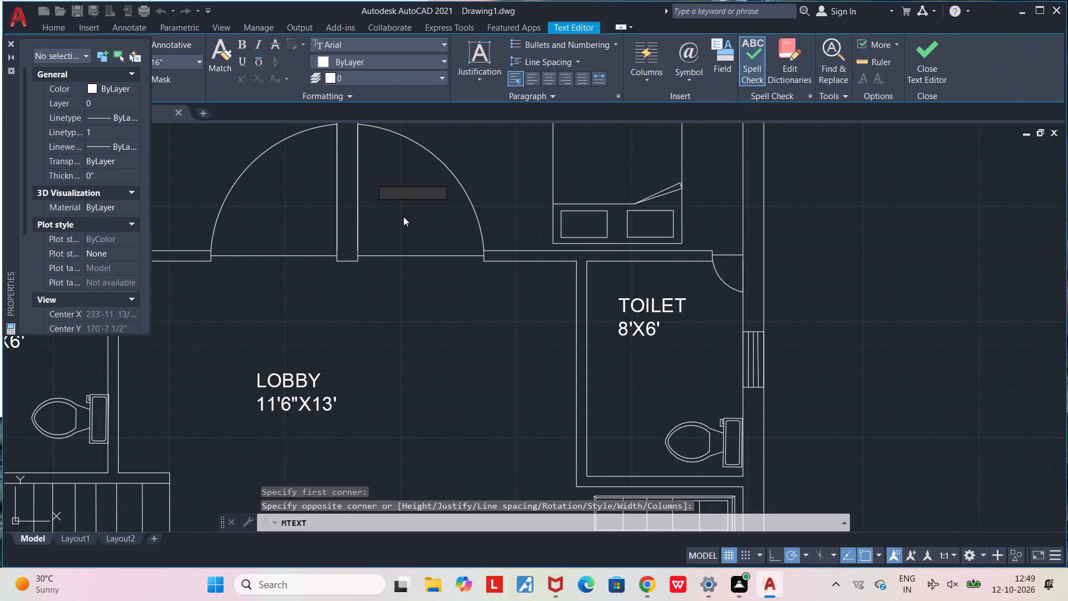
pyautogui.press('d')
pyautogui.click(402, 216)
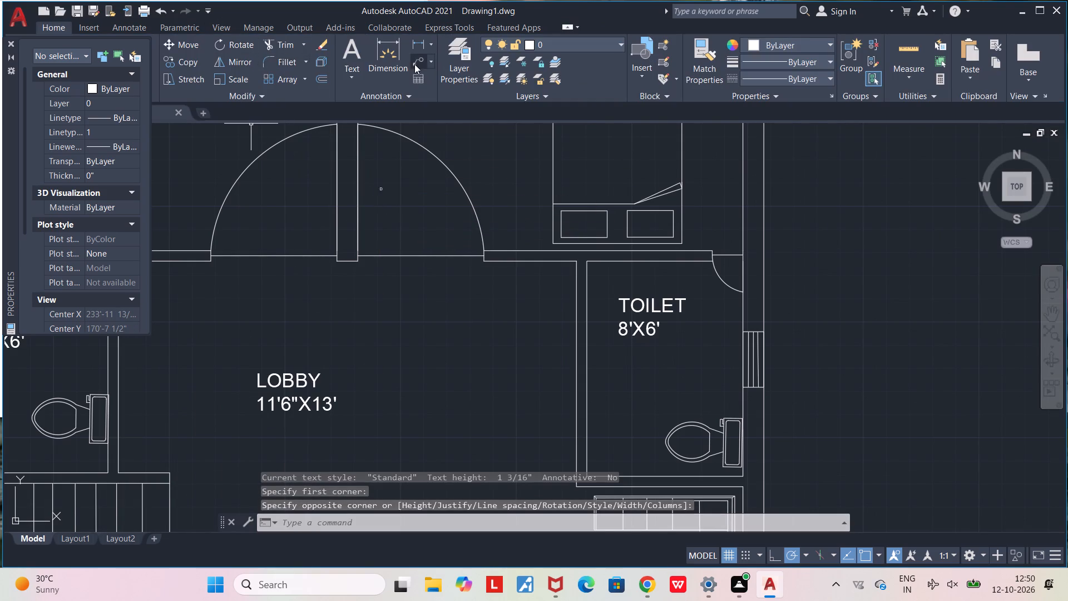
# Add the multiline text D inside the west bedroom's door swing.
pyautogui.click(345, 43)
pyautogui.click(264, 199)
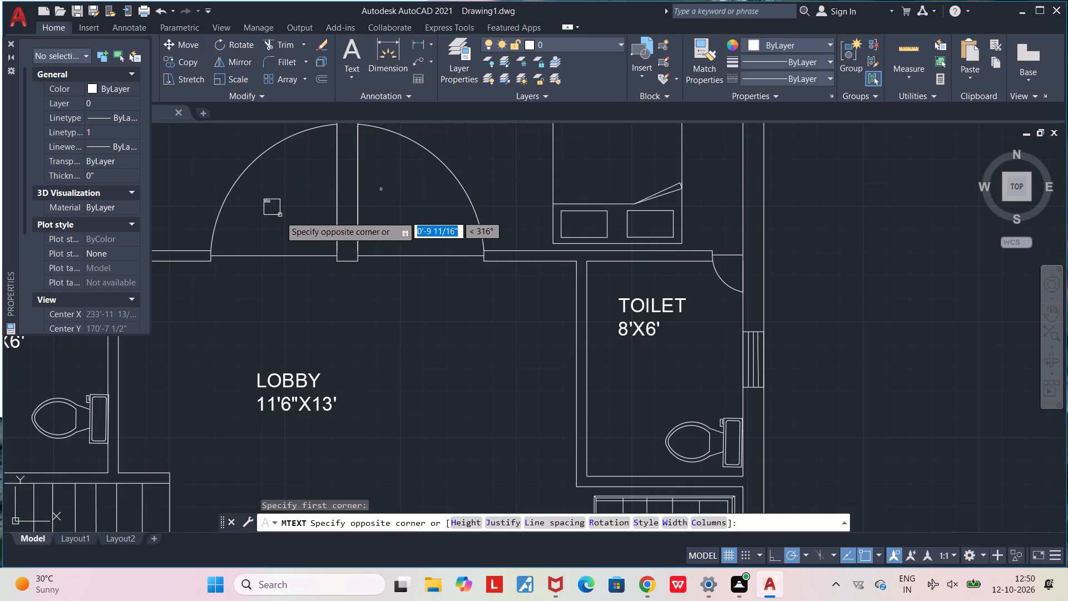
pyautogui.click(286, 223)
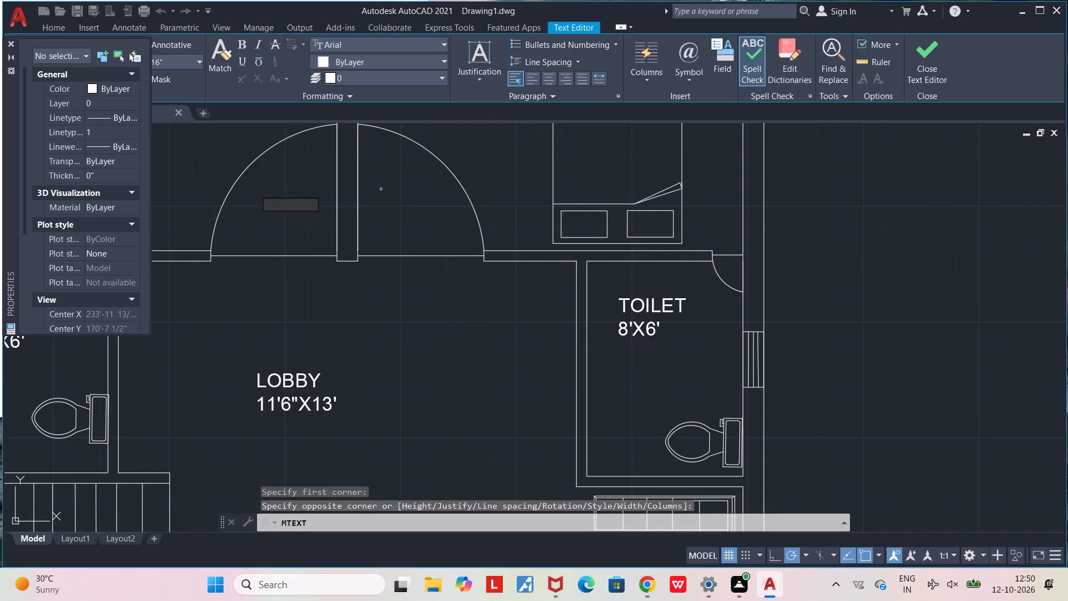
pyautogui.press('d')
pyautogui.press('Return')
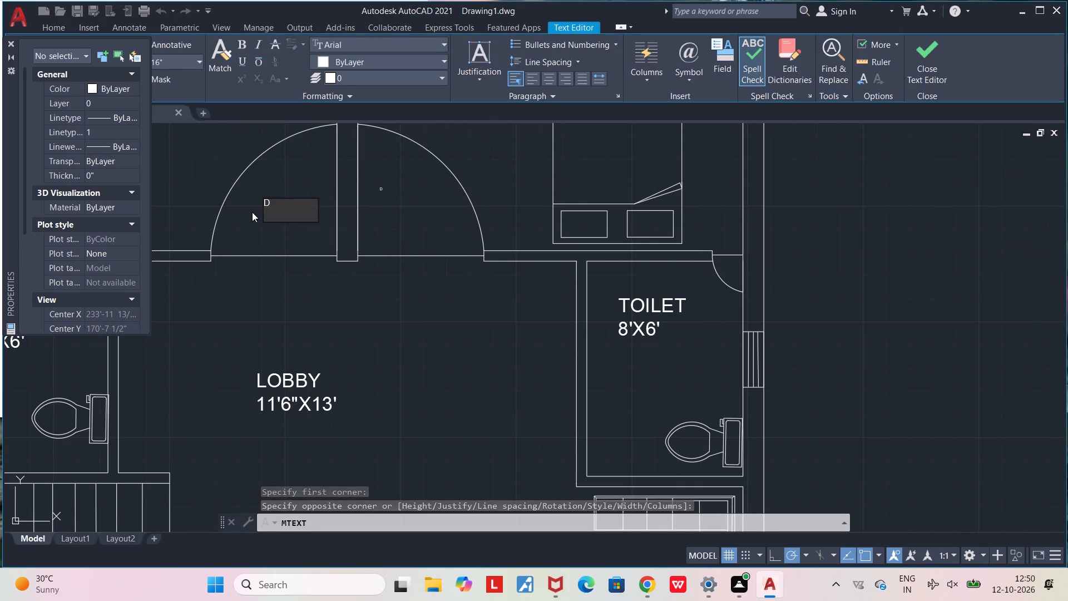
pyautogui.click(247, 212)
# Add the multiline text D1 inside the west toilet's door swing.
pyautogui.moveTo(349, 196); pyautogui.dragTo(565, 303, button='middle')
pyautogui.scroll(-1, 563, 303)
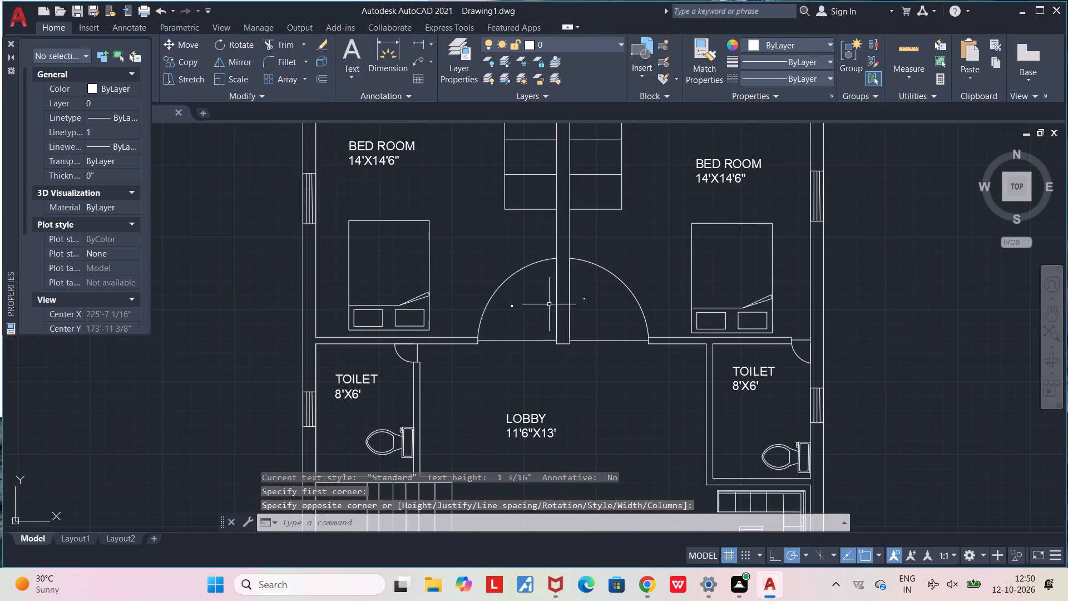
pyautogui.scroll(5, 425, 351)
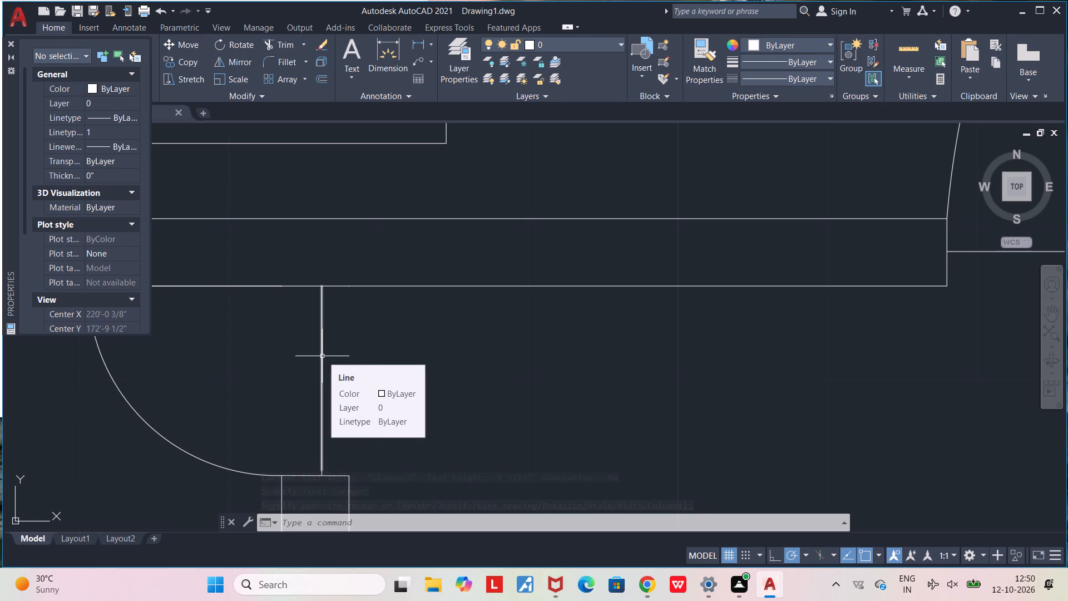
pyautogui.moveTo(282, 354); pyautogui.dragTo(439, 349, button='middle')
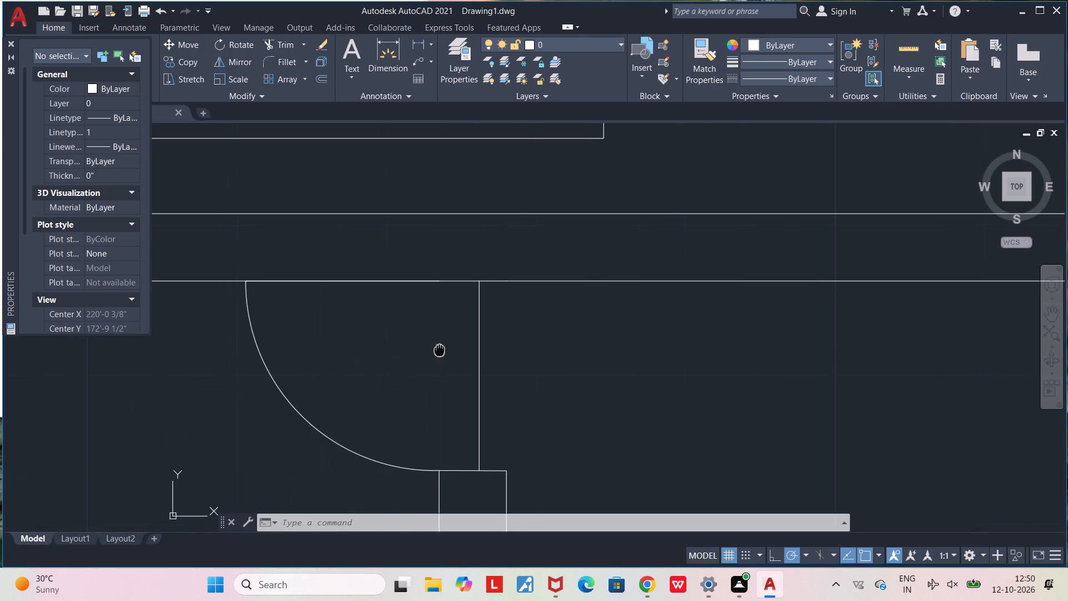
pyautogui.moveTo(439, 349); pyautogui.dragTo(440, 348, button='middle')
pyautogui.click(348, 54)
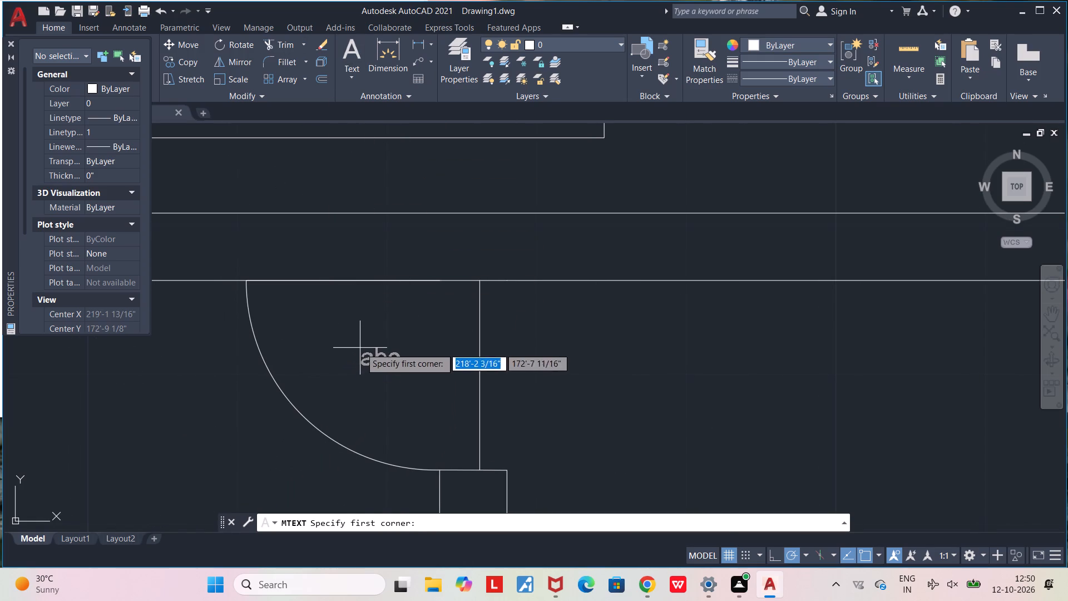
pyautogui.click(360, 344)
pyautogui.click(414, 381)
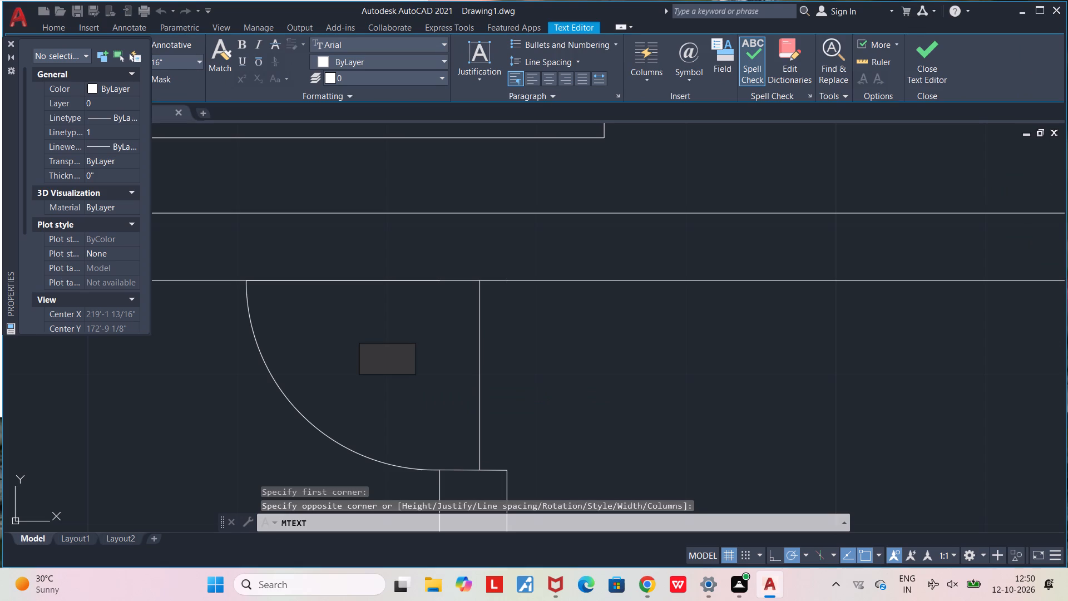
pyautogui.write('D1')
pyautogui.click(444, 412)
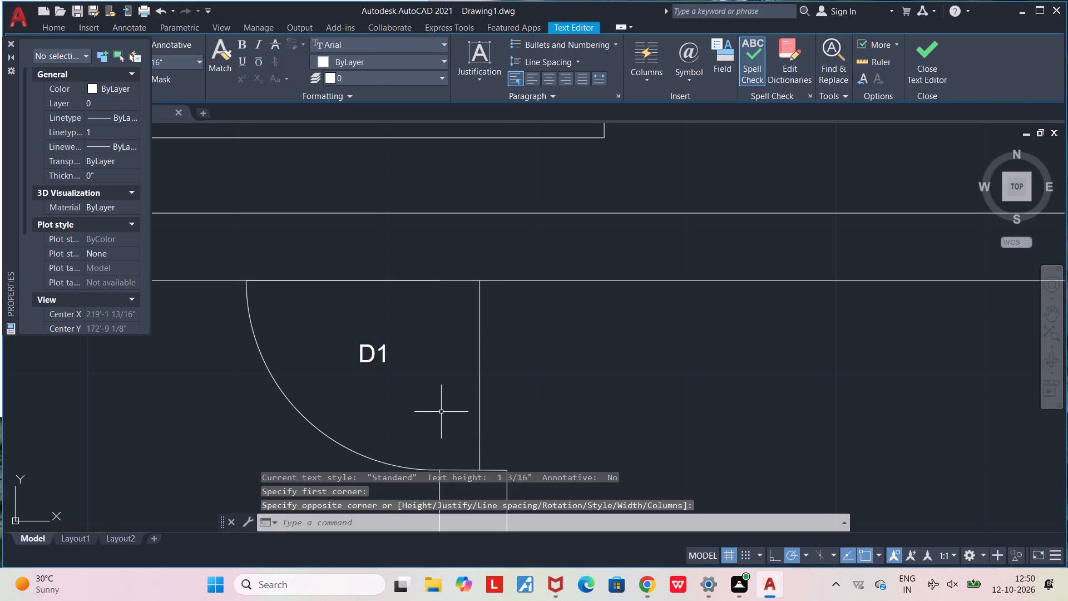
# Add the multiline text D2 inside the east toilet's door swing.
pyautogui.scroll(-3, 437, 401)
pyautogui.moveTo(650, 408); pyautogui.dragTo(323, 405, button='middle')
pyautogui.scroll(-3, 323, 405)
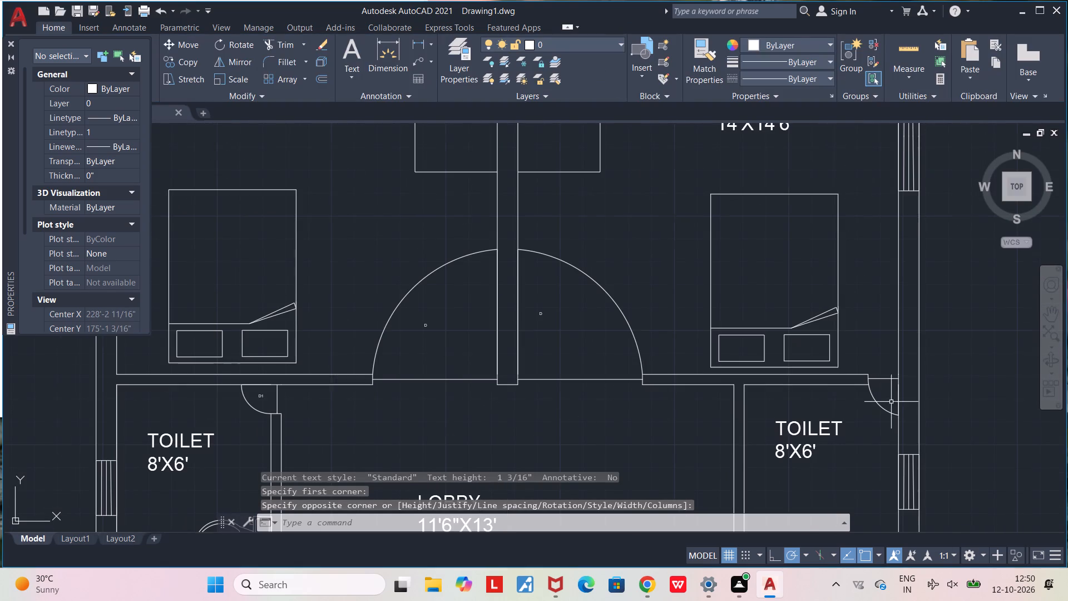
pyautogui.scroll(5, 889, 398)
pyautogui.click(353, 46)
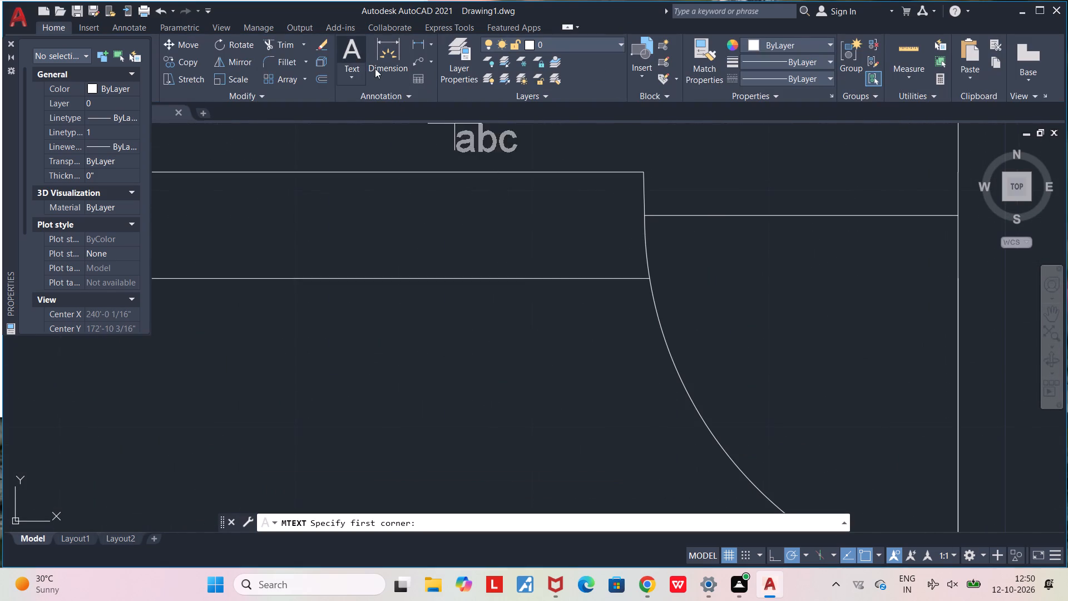
pyautogui.click(749, 295)
pyautogui.click(856, 376)
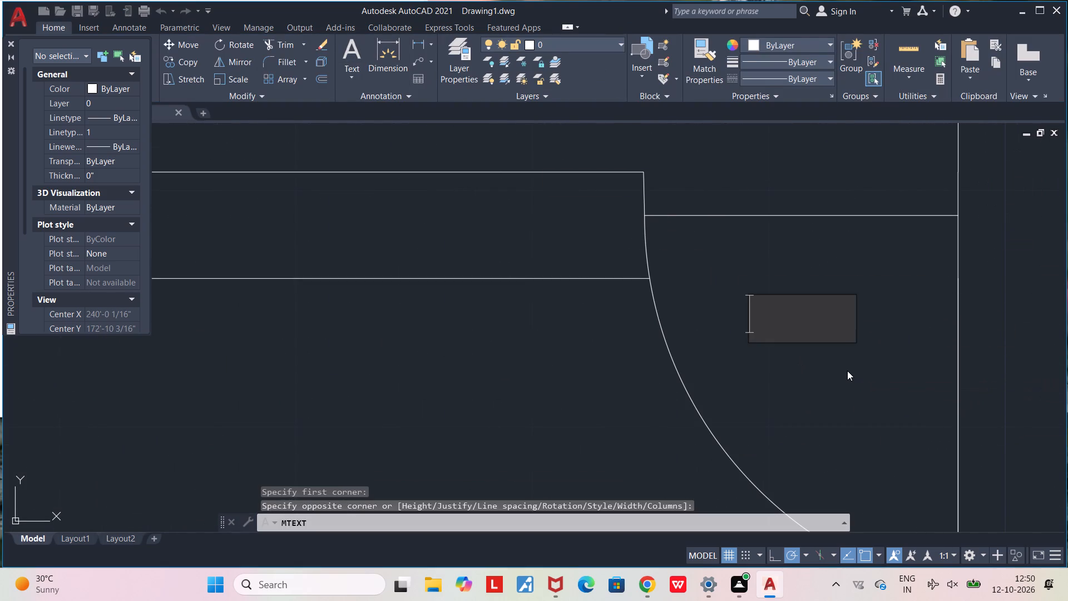
pyautogui.press('d')
pyautogui.press('2')
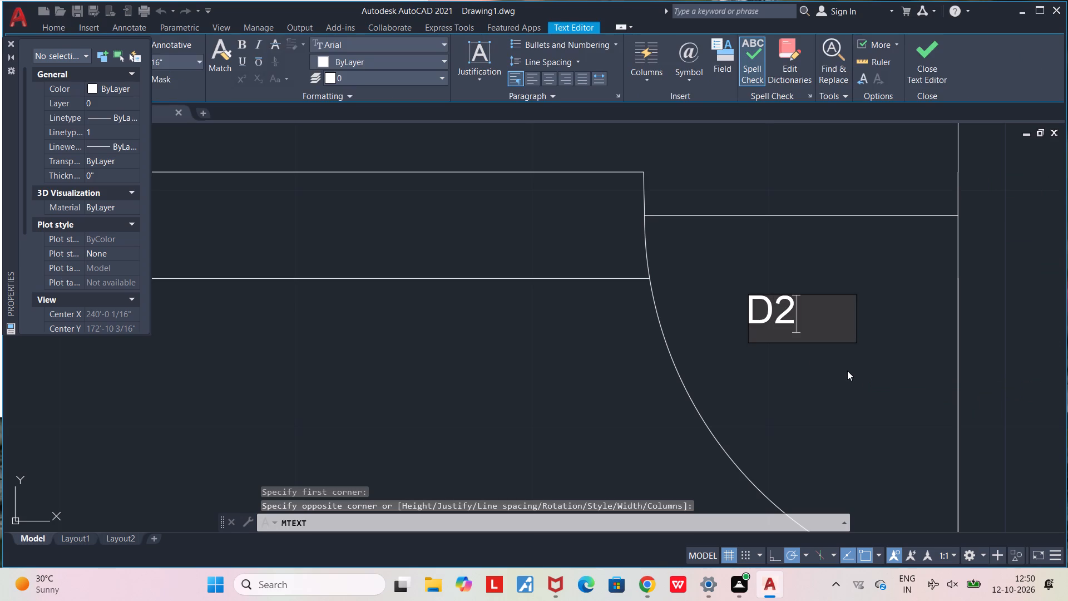
pyautogui.click(860, 378)
# Add the multiline text W1 just outside the dining room's south window.
pyautogui.scroll(-5, 862, 376)
pyautogui.moveTo(733, 389); pyautogui.dragTo(761, 369, button='middle')
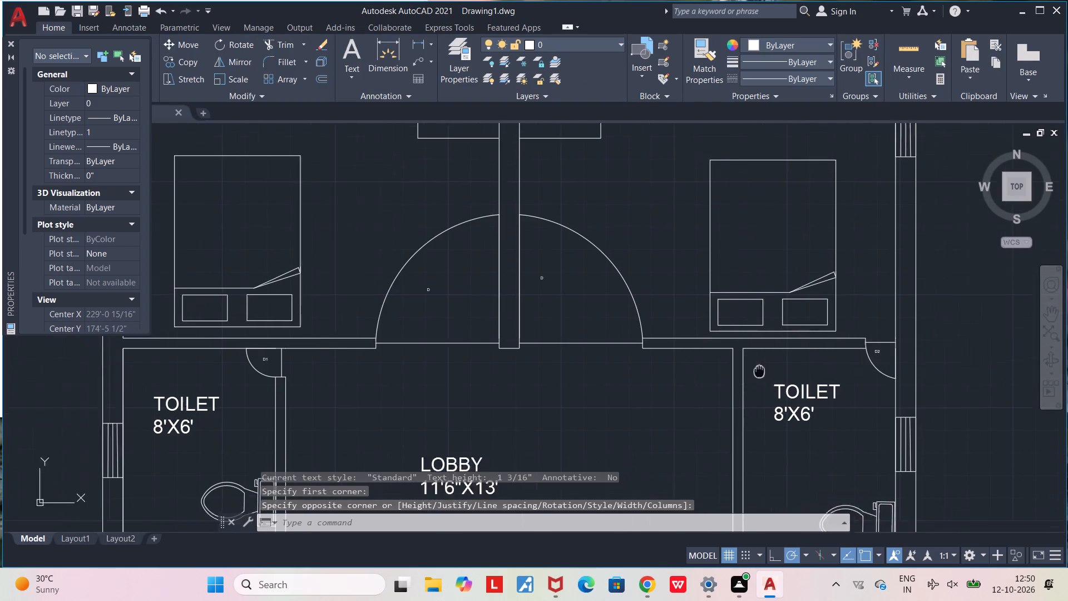
pyautogui.moveTo(761, 369); pyautogui.dragTo(843, 341, button='middle')
pyautogui.scroll(-3, 843, 341)
pyautogui.moveTo(733, 347); pyautogui.dragTo(513, 331, button='middle')
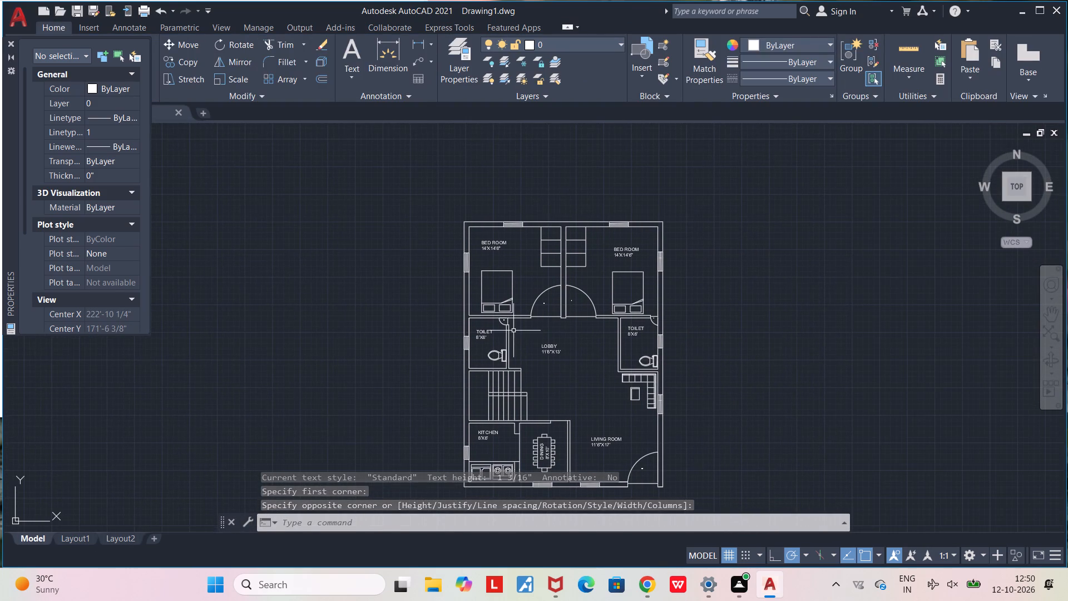
pyautogui.moveTo(529, 356); pyautogui.dragTo(502, 301, button='middle')
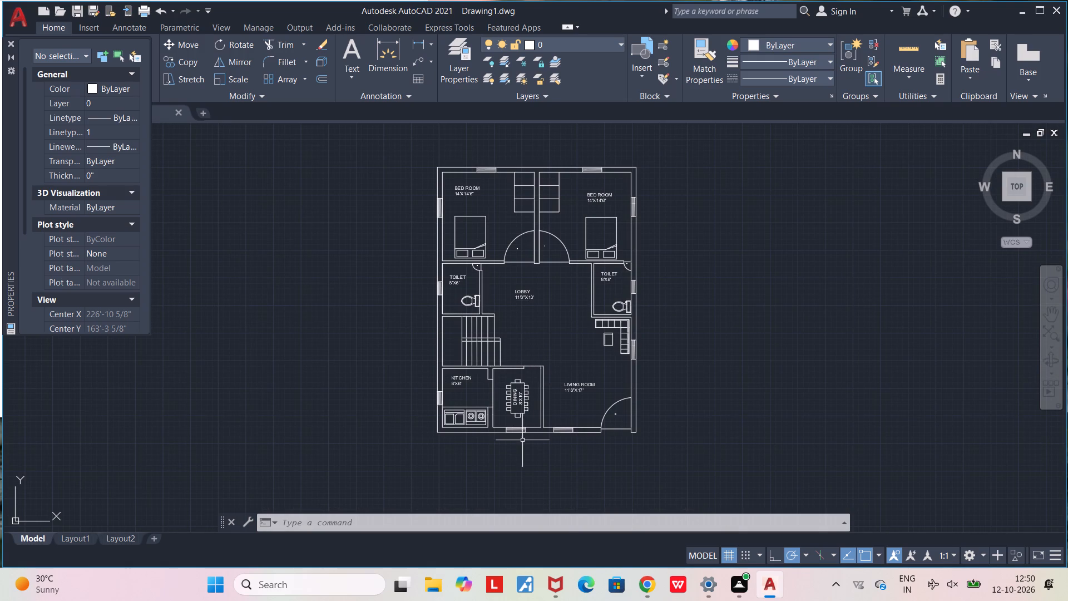
pyautogui.scroll(4, 521, 444)
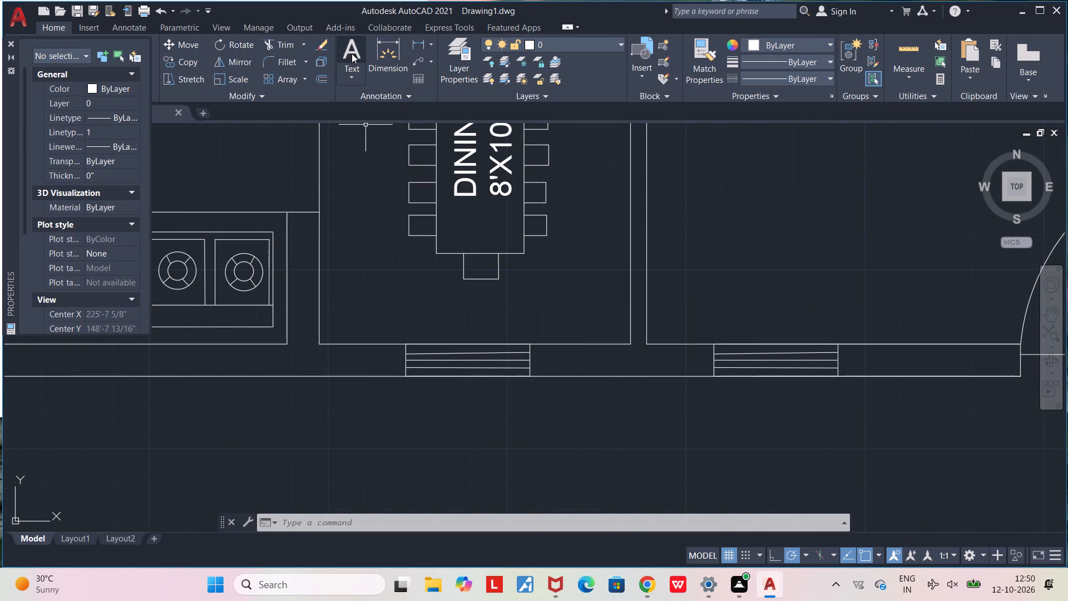
pyautogui.click(351, 50)
pyautogui.click(443, 390)
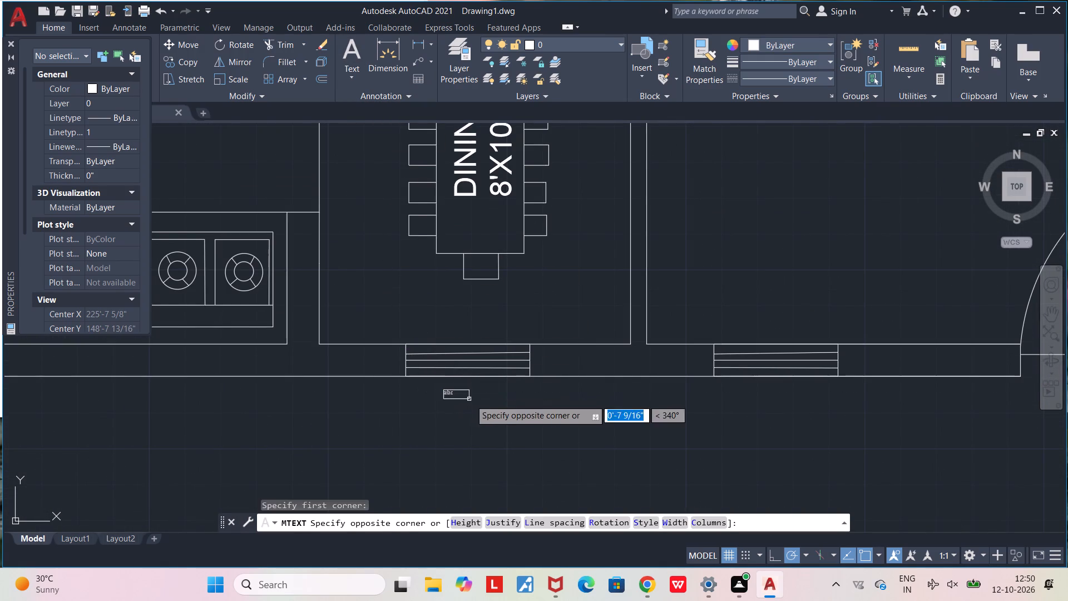
pyautogui.click(496, 408)
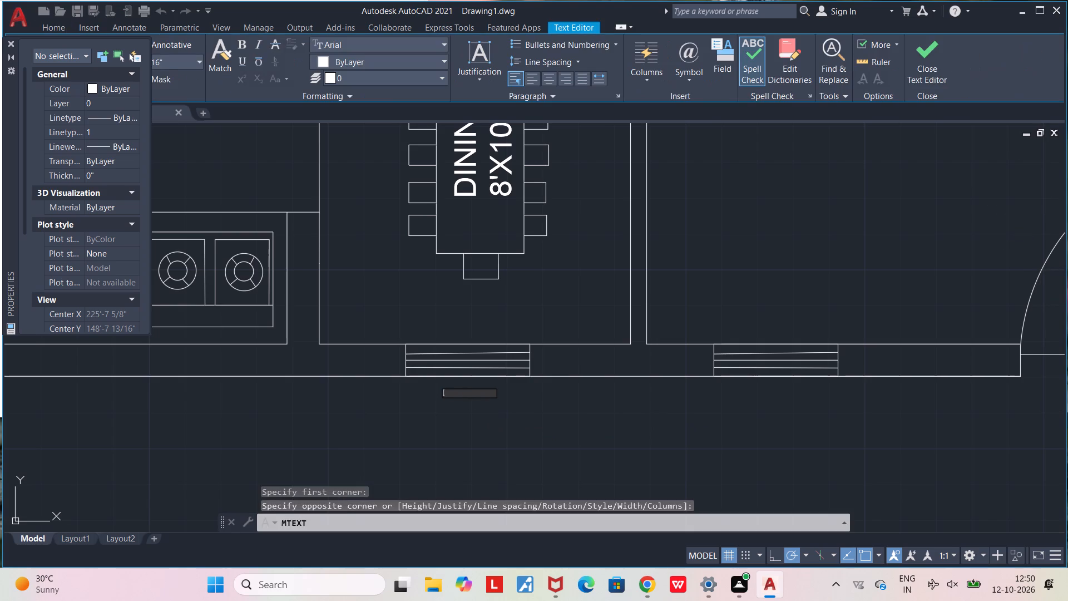
pyautogui.write('W1')
pyautogui.click(493, 456)
# Add the multiline text W1 just outside the living room's south window.
pyautogui.moveTo(762, 450); pyautogui.dragTo(479, 446, button='middle')
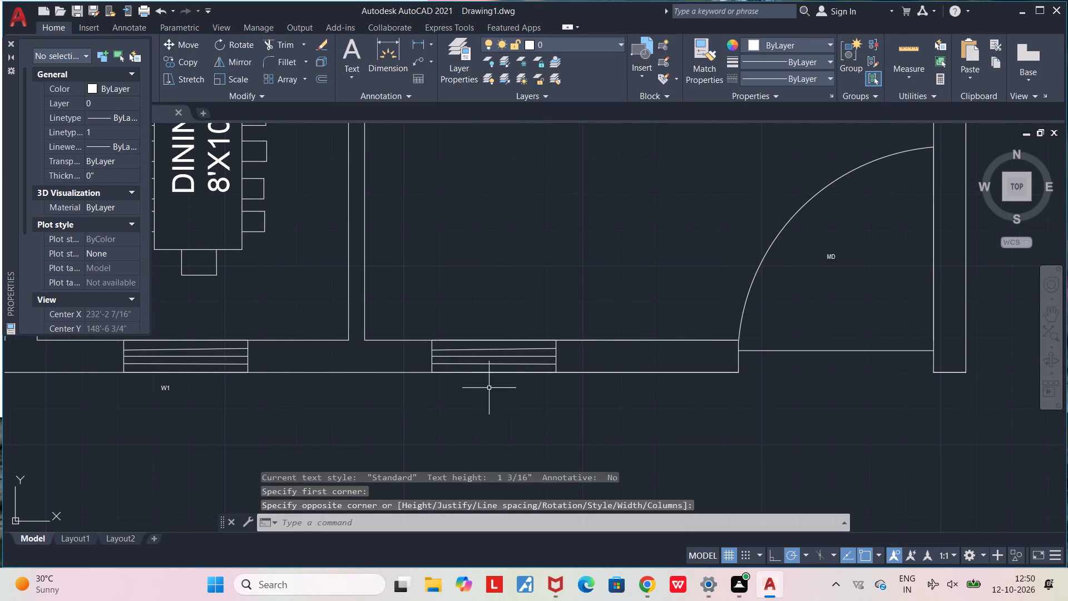
pyautogui.click(347, 52)
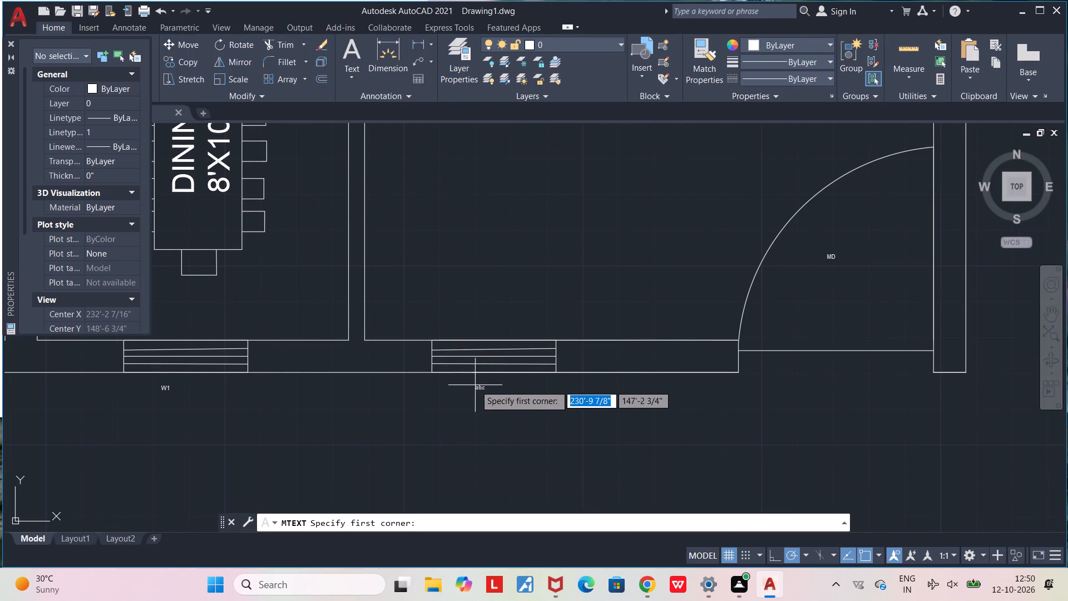
pyautogui.click(475, 385)
pyautogui.click(514, 399)
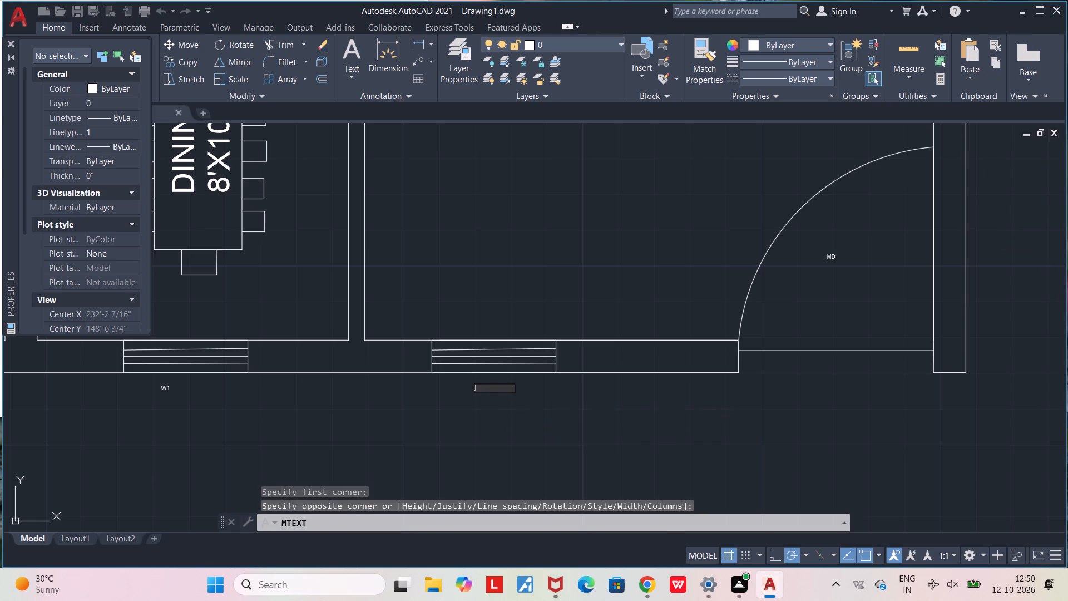
pyautogui.write('W1')
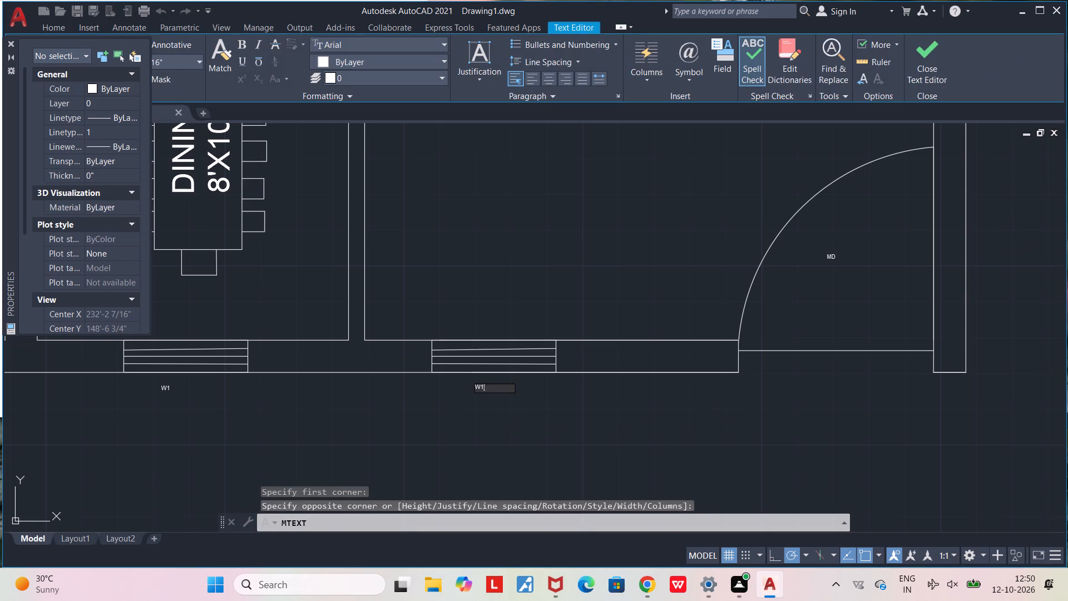
pyautogui.click(504, 411)
# Add the multiline text W1 just outside the west bedroom's north window.
pyautogui.scroll(-4, 503, 411)
pyautogui.moveTo(495, 378); pyautogui.dragTo(492, 462, button='middle')
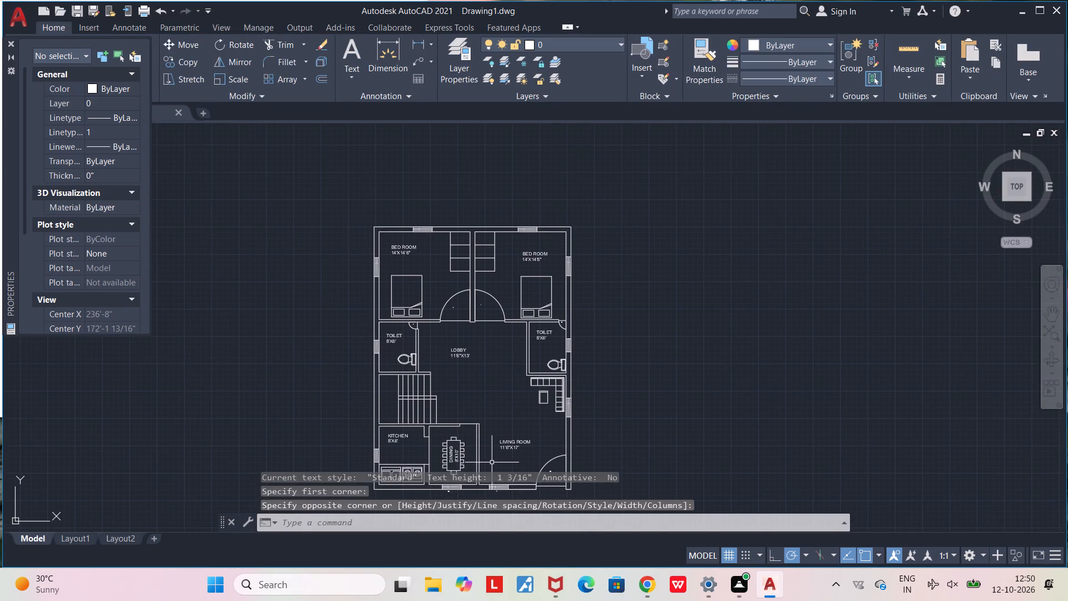
pyautogui.scroll(5, 416, 195)
pyautogui.scroll(-2, 418, 200)
pyautogui.moveTo(420, 249); pyautogui.dragTo(345, 215, button='middle')
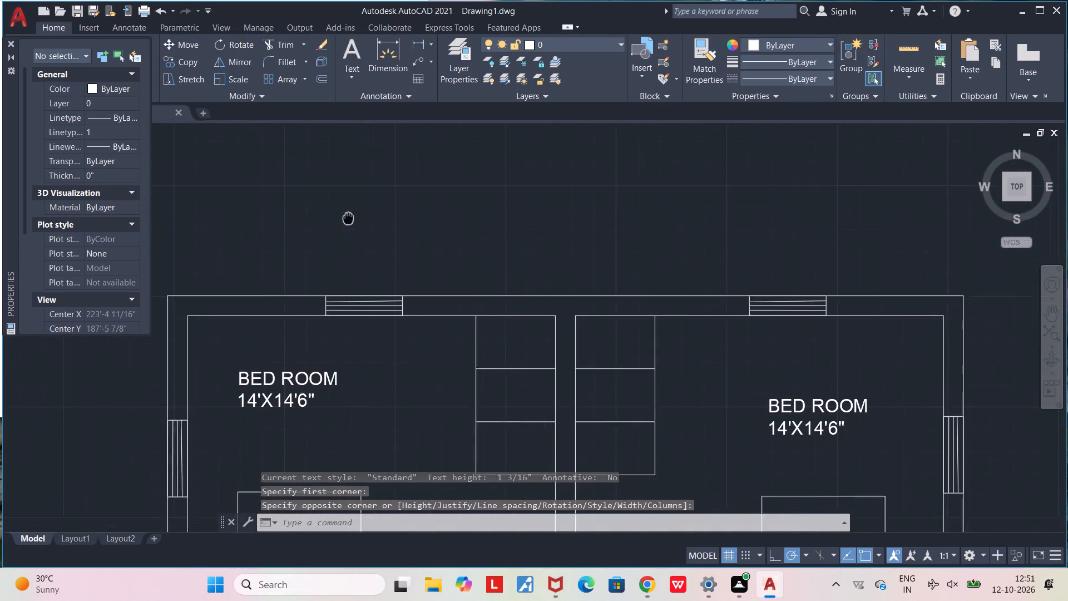
pyautogui.moveTo(345, 215); pyautogui.dragTo(287, 193, button='middle')
pyautogui.click(350, 50)
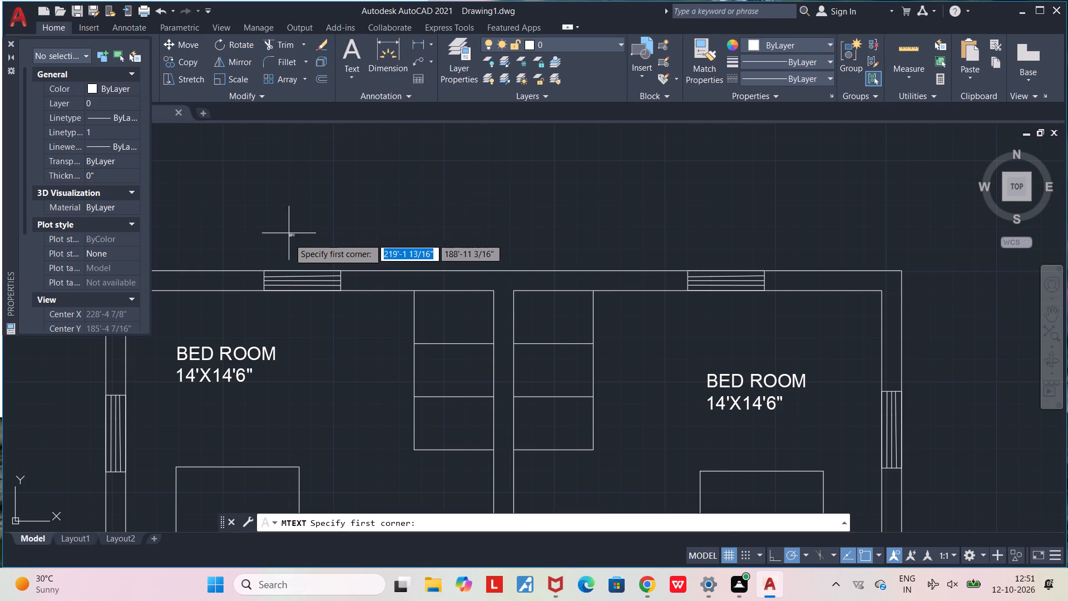
pyautogui.click(290, 248)
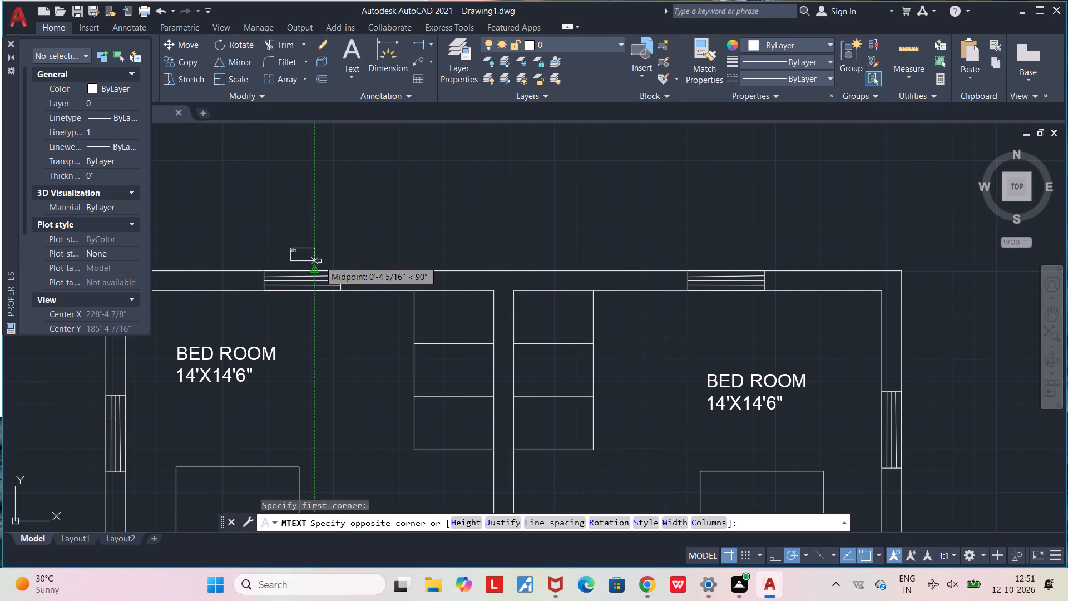
pyautogui.click(319, 261)
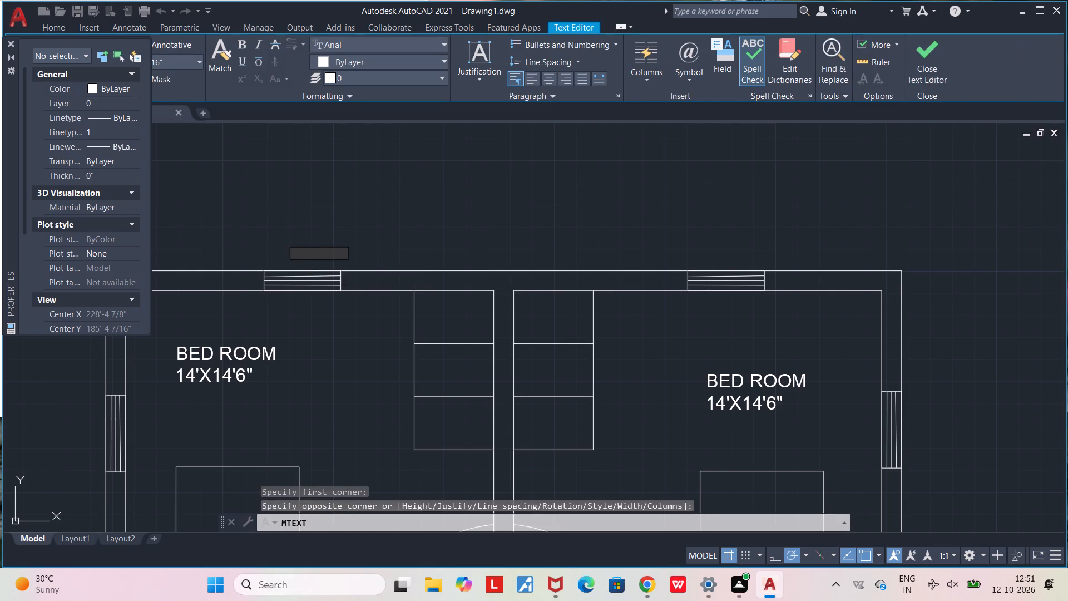
pyautogui.write('W1')
pyautogui.click(354, 194)
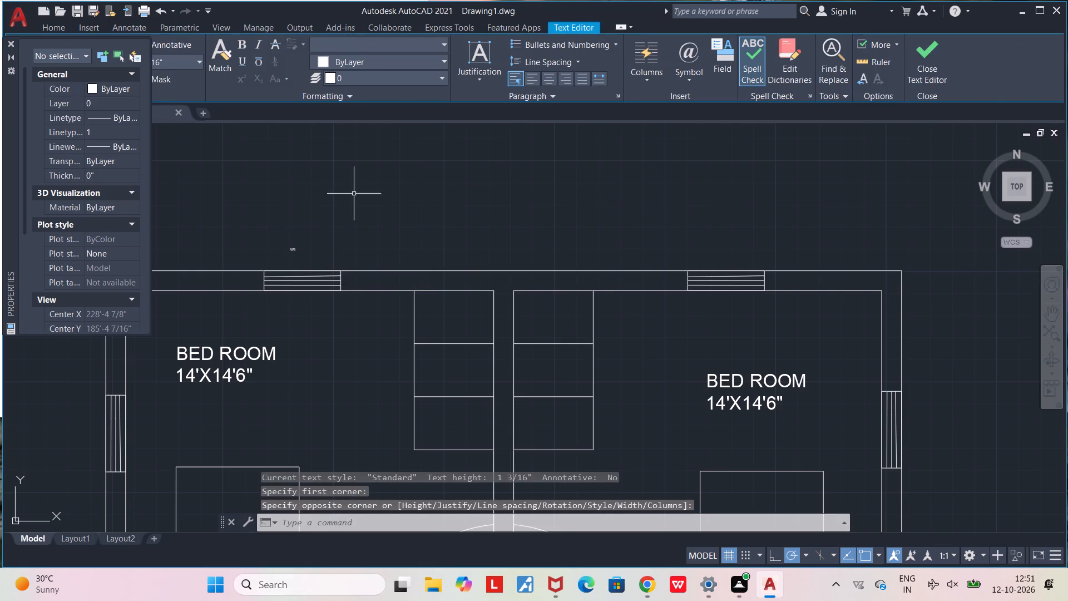
# Add the multiline text W1 just outside the east bedroom's north window.
pyautogui.click(357, 47)
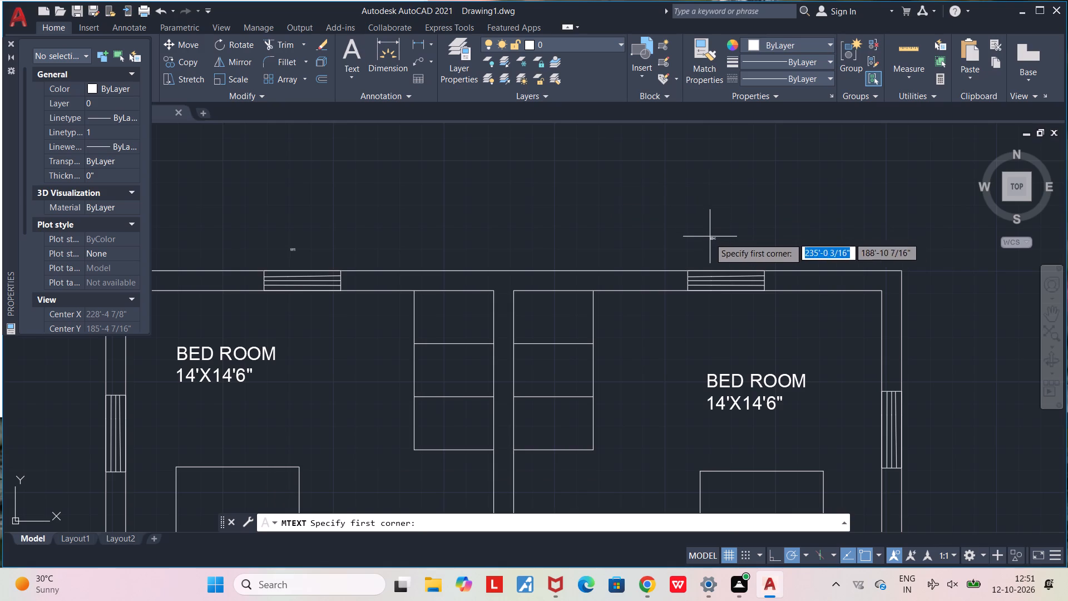
pyautogui.click(704, 240)
pyautogui.click(728, 262)
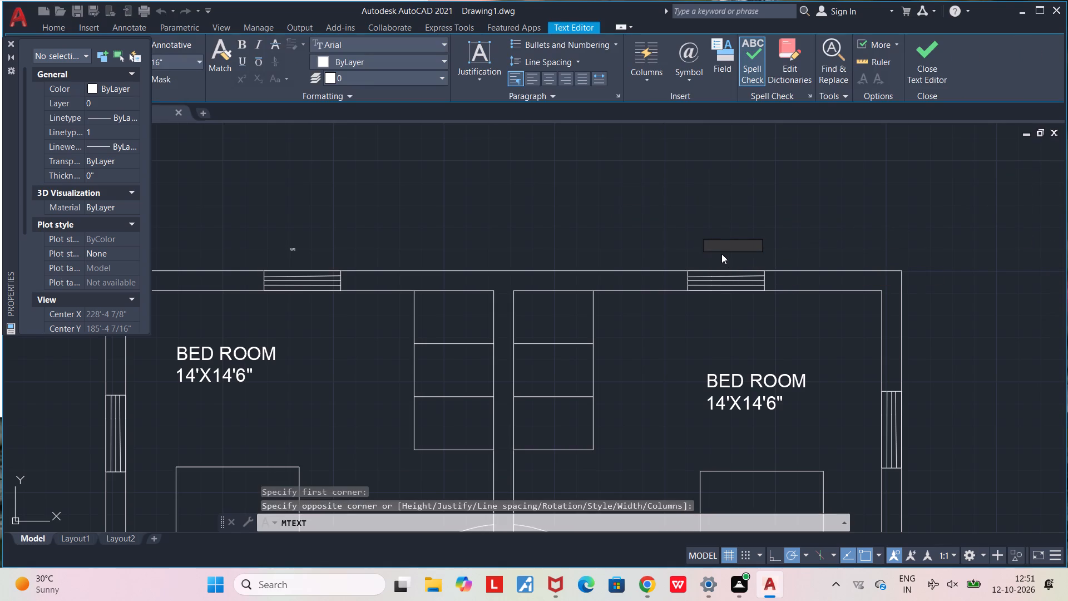
pyautogui.write('W1')
pyautogui.click(837, 240)
# Add the multiline text W1 beside the west bedroom's west window, outside the wall.
pyautogui.scroll(-2, 790, 267)
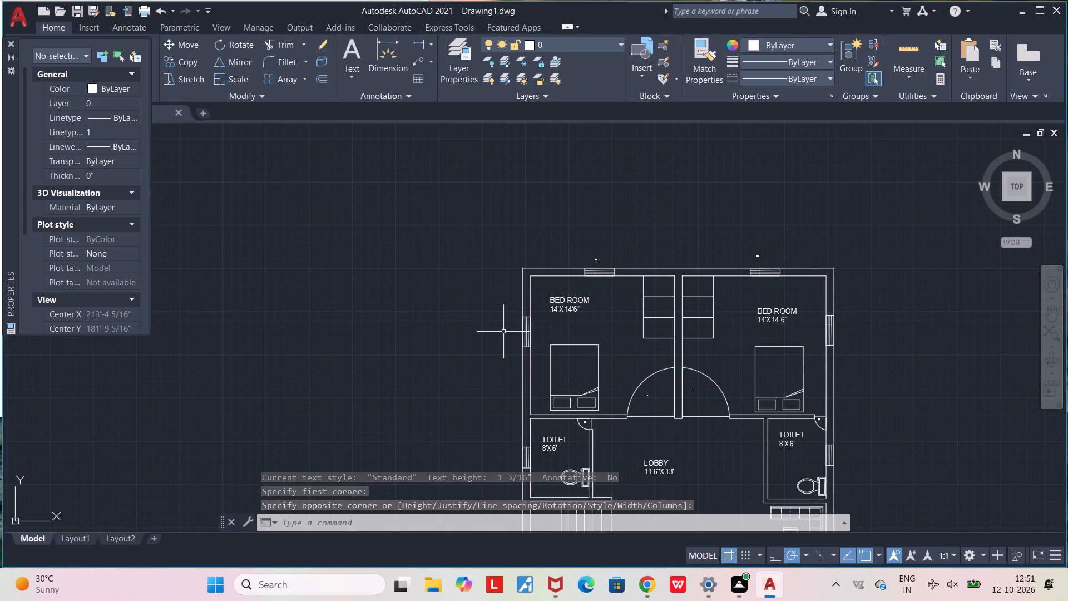
pyautogui.moveTo(477, 333); pyautogui.dragTo(478, 286, button='middle')
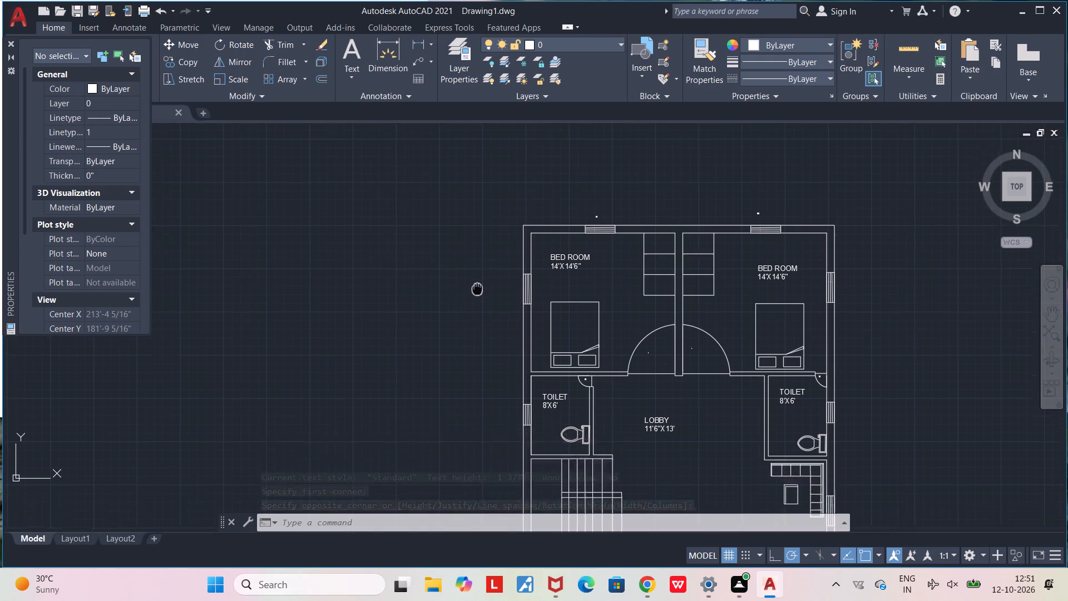
pyautogui.moveTo(478, 286); pyautogui.dragTo(496, 214, button='middle')
pyautogui.scroll(1, 505, 223)
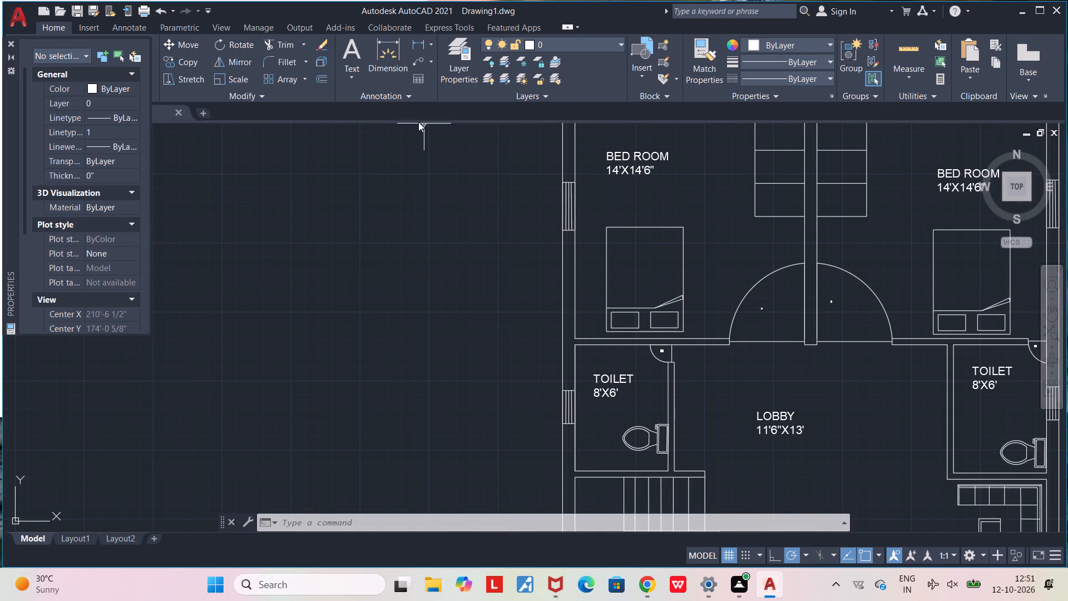
pyautogui.click(344, 44)
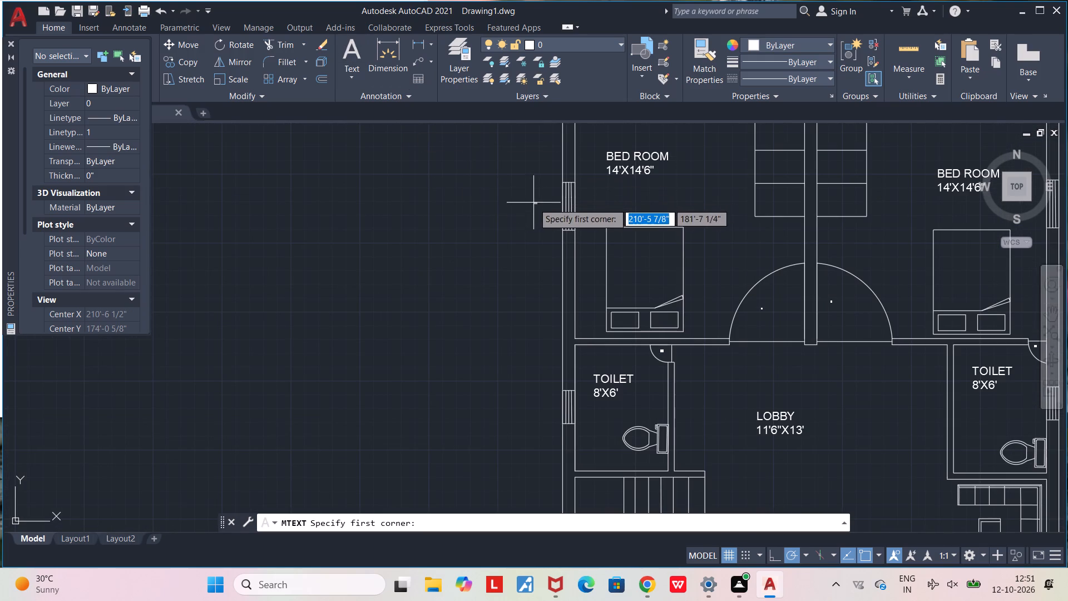
pyautogui.click(533, 203)
pyautogui.click(555, 220)
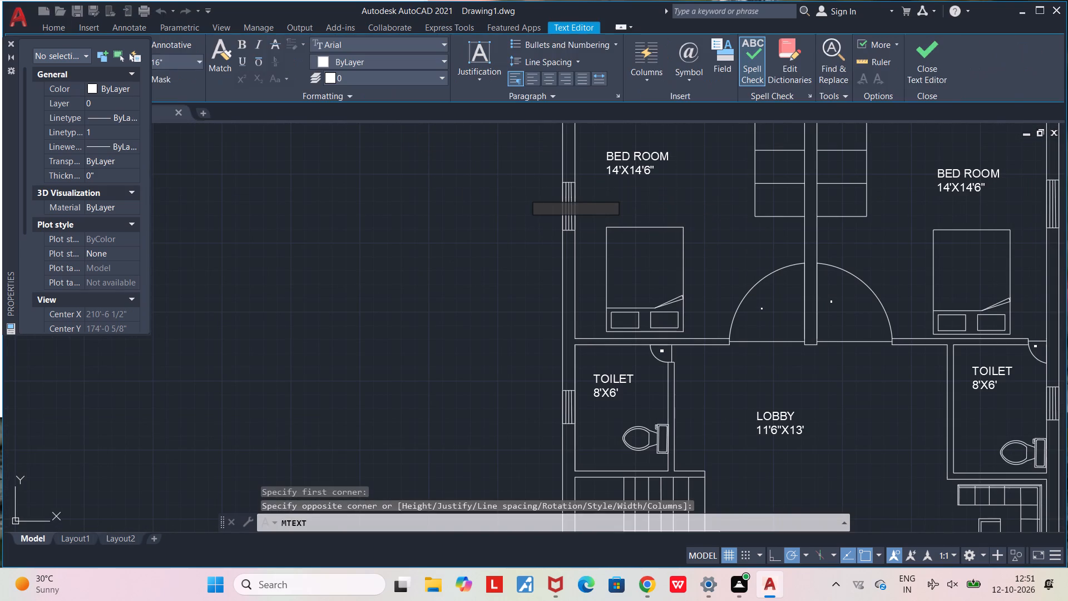
pyautogui.press('w')
pyautogui.press('1')
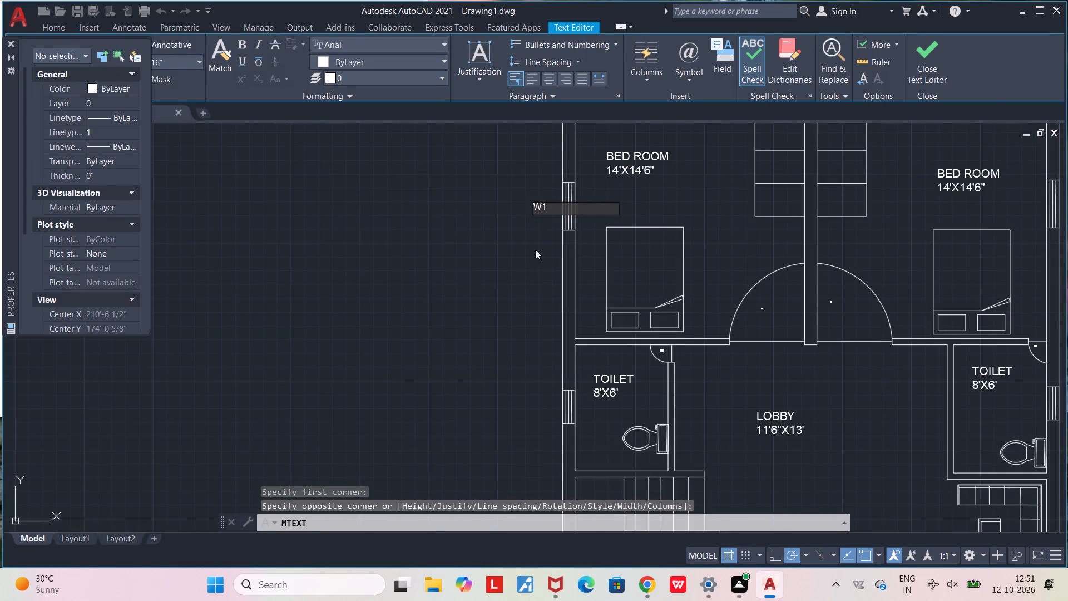
pyautogui.click(535, 250)
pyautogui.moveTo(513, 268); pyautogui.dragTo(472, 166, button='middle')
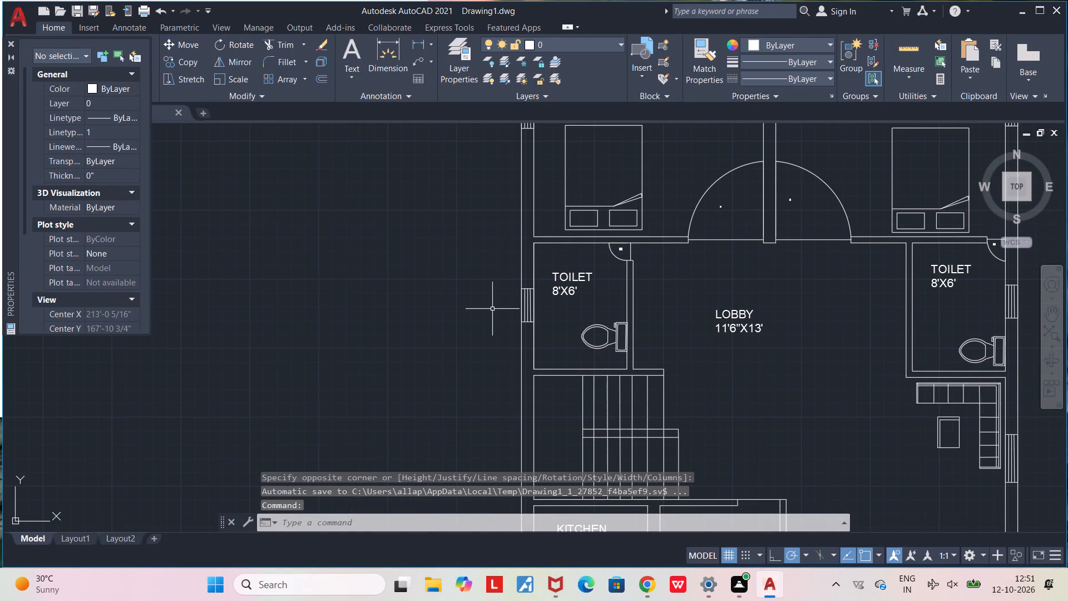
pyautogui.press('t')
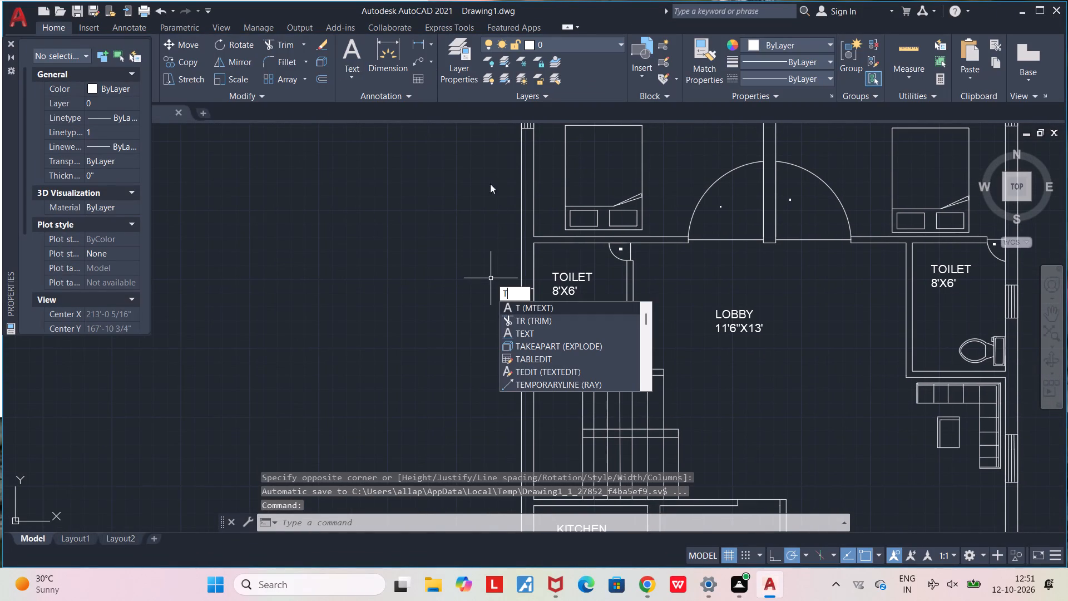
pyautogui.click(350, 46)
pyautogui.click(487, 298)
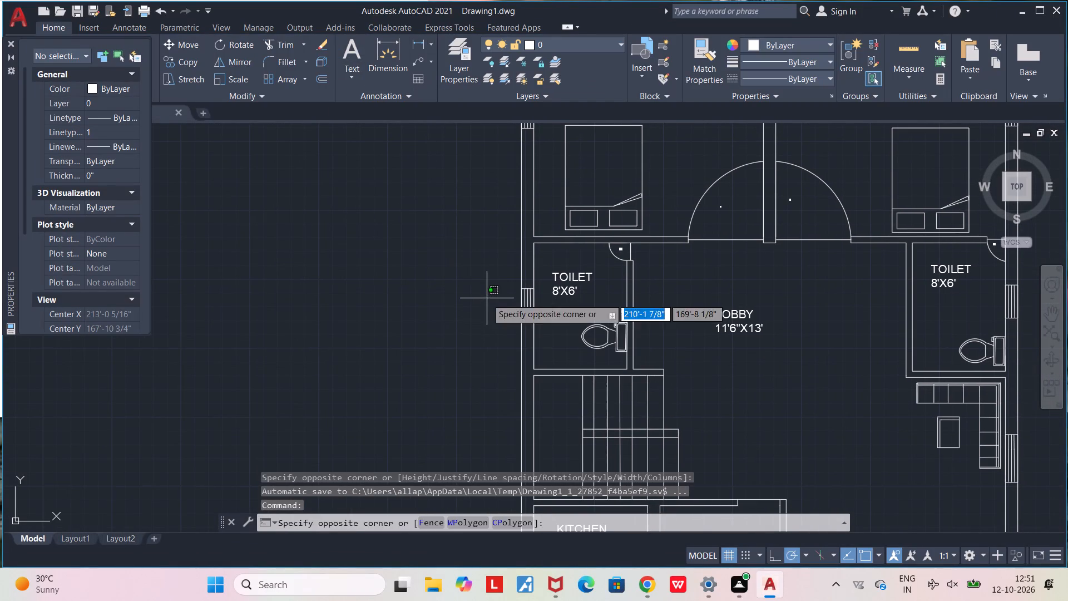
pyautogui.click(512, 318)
# Add the multiline text V beside the west toilet's window, outside the wall.
pyautogui.click(351, 50)
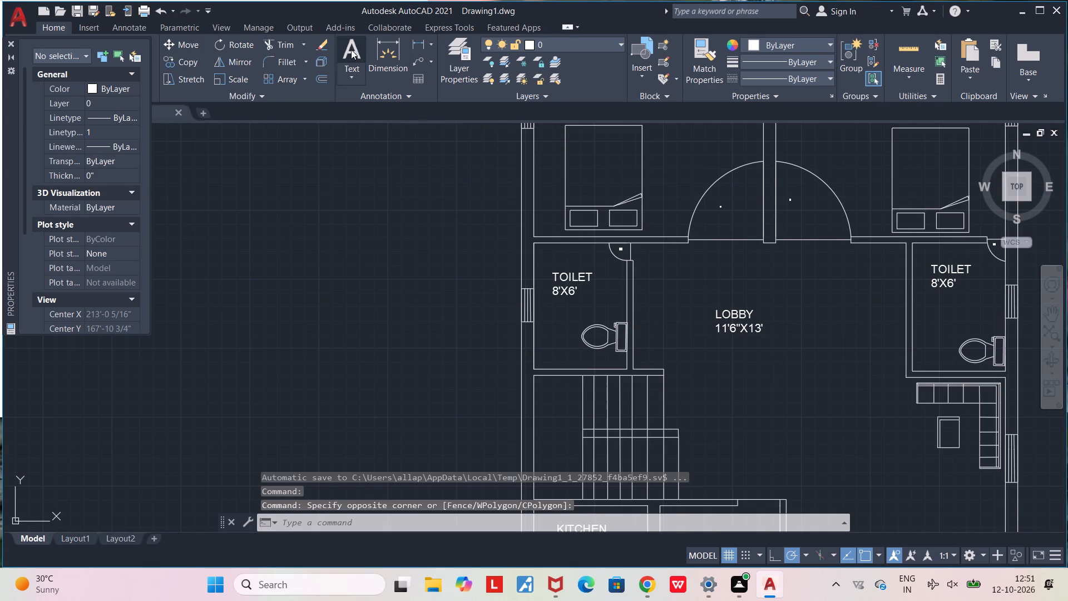
pyautogui.click(501, 305)
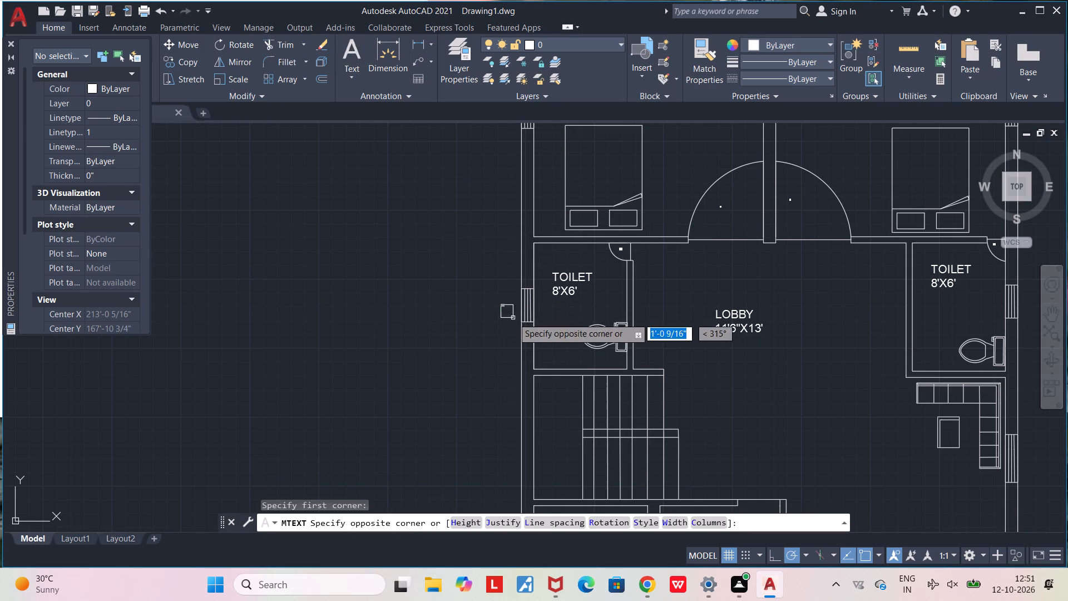
pyautogui.click(514, 319)
pyautogui.press('v')
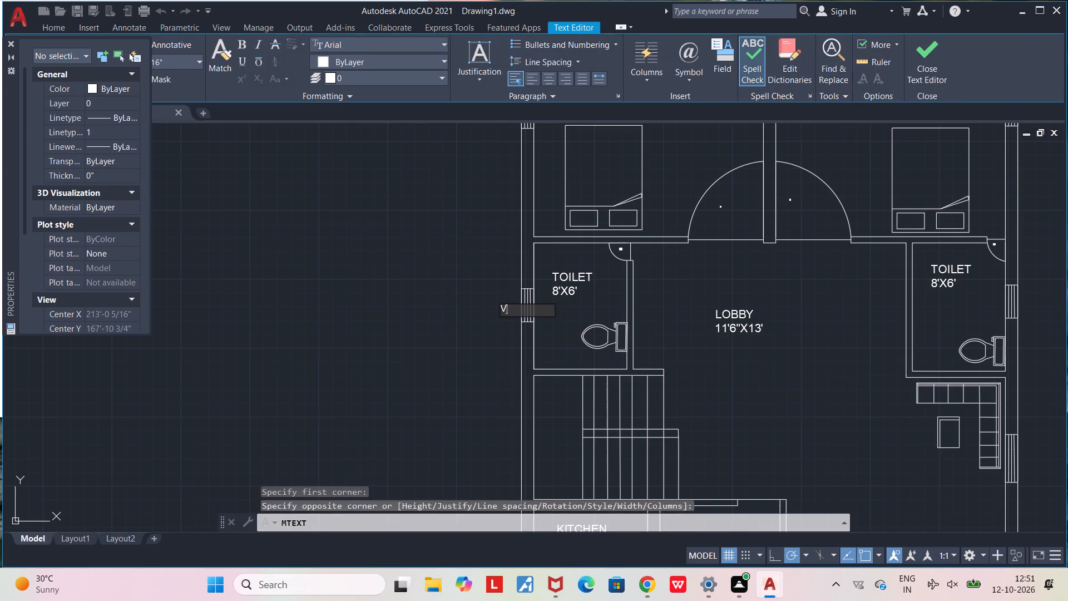
pyautogui.press('Return')
pyautogui.click(502, 348)
# Add the multiline text W1 beside the kitchen's west window, outside the wall.
pyautogui.moveTo(493, 357); pyautogui.dragTo(461, 268, button='middle')
pyautogui.moveTo(468, 385); pyautogui.dragTo(484, 242, button='middle')
pyautogui.scroll(1, 478, 348)
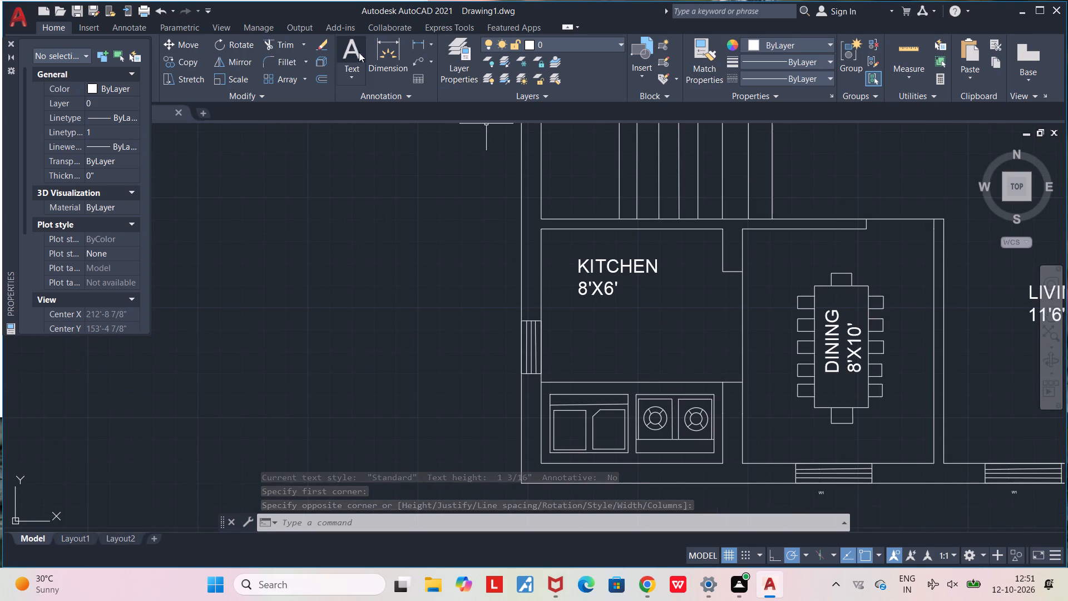
pyautogui.click(354, 52)
pyautogui.click(491, 326)
pyautogui.click(511, 365)
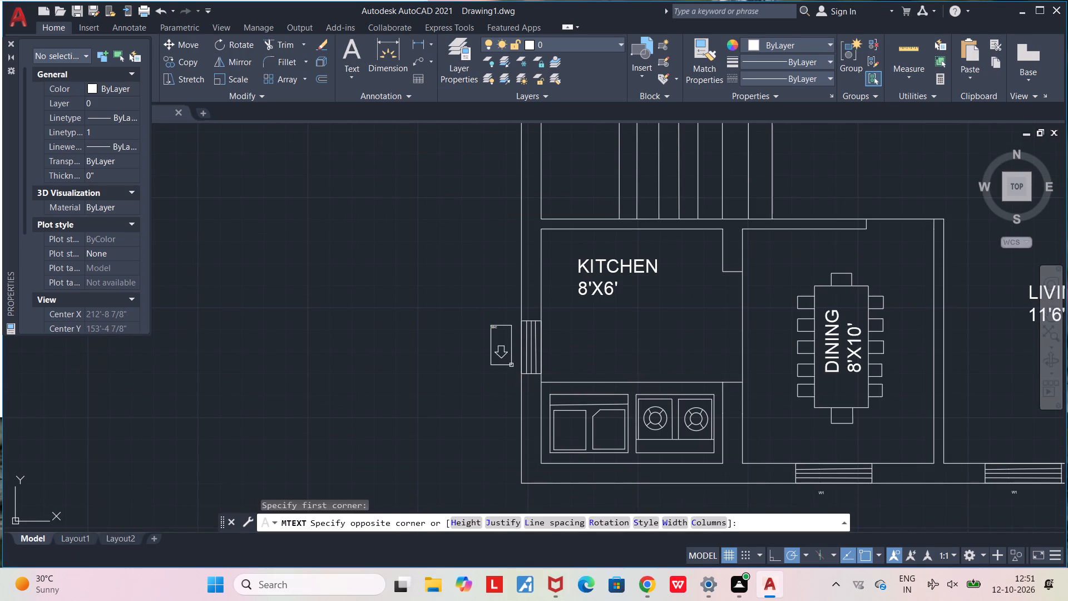
pyautogui.write('W1')
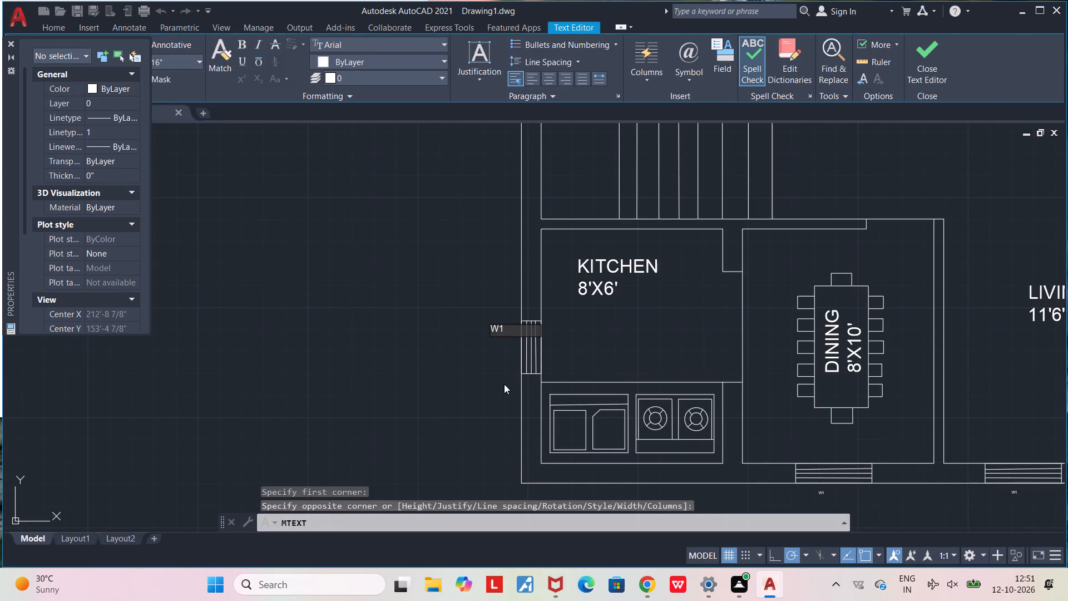
pyautogui.click(504, 384)
# Add the multiline text W1 beside the east bedroom's east window, outside the wall.
pyautogui.moveTo(481, 374); pyautogui.dragTo(361, 414, button='middle')
pyautogui.scroll(-3, 361, 415)
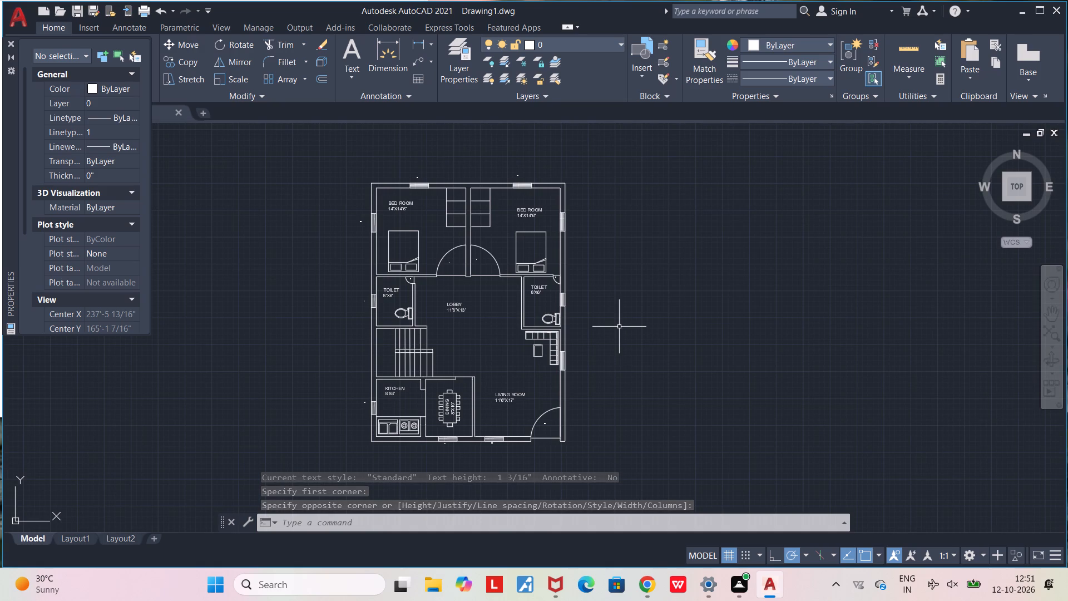
pyautogui.scroll(2, 604, 237)
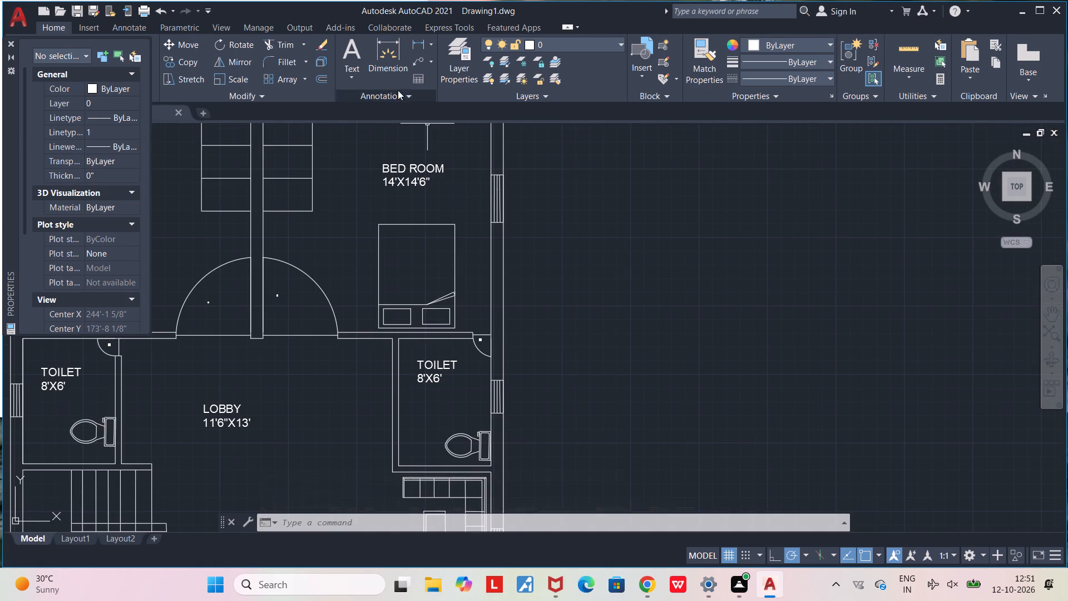
pyautogui.click(352, 46)
pyautogui.click(516, 186)
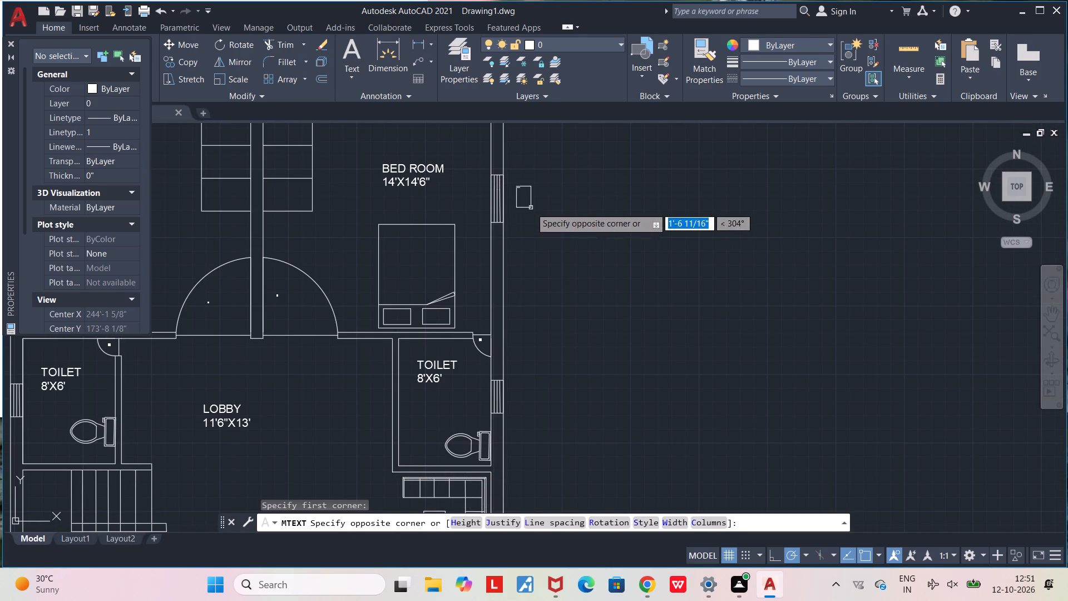
pyautogui.click(531, 208)
pyautogui.write('W1')
pyautogui.click(541, 223)
# Add the multiline text V beside the east toilet's window, outside the wall.
pyautogui.moveTo(540, 325); pyautogui.dragTo(532, 282, button='middle')
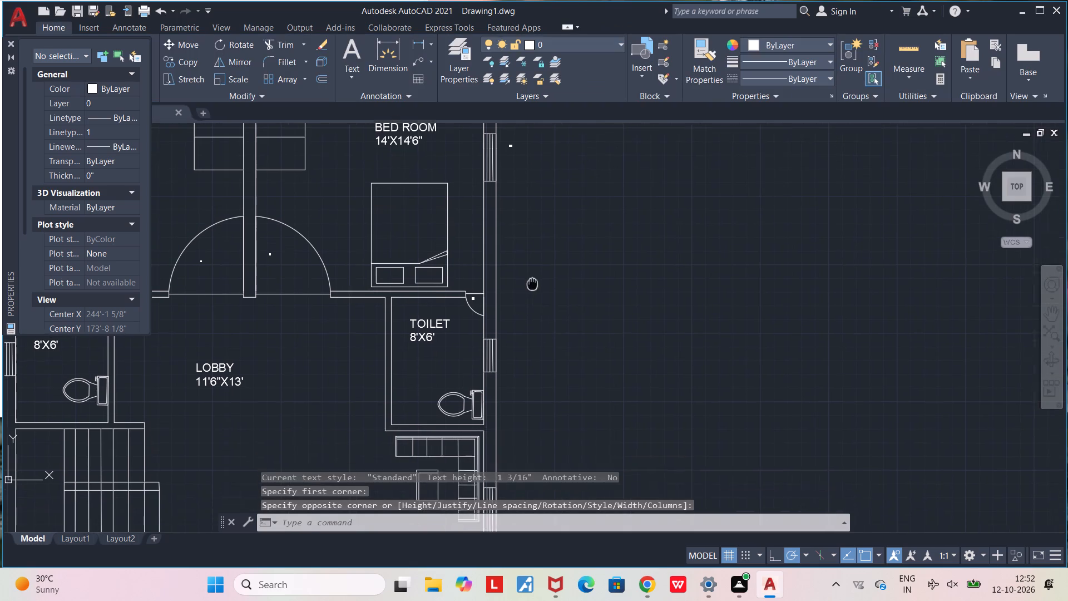
pyautogui.moveTo(532, 282); pyautogui.dragTo(531, 274, button='middle')
pyautogui.click(344, 42)
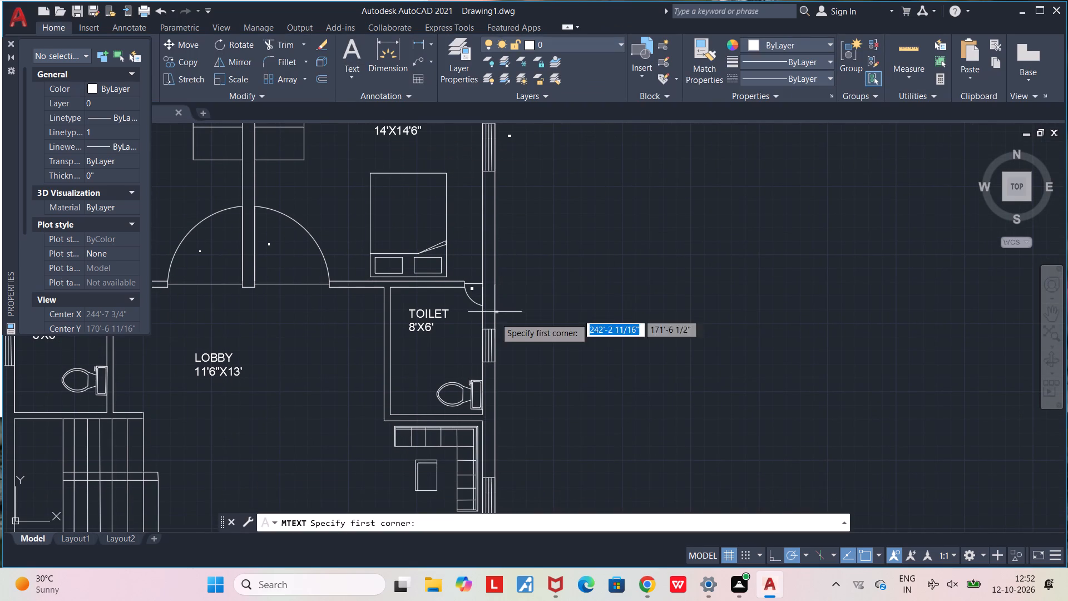
pyautogui.click(502, 333)
pyautogui.click(518, 357)
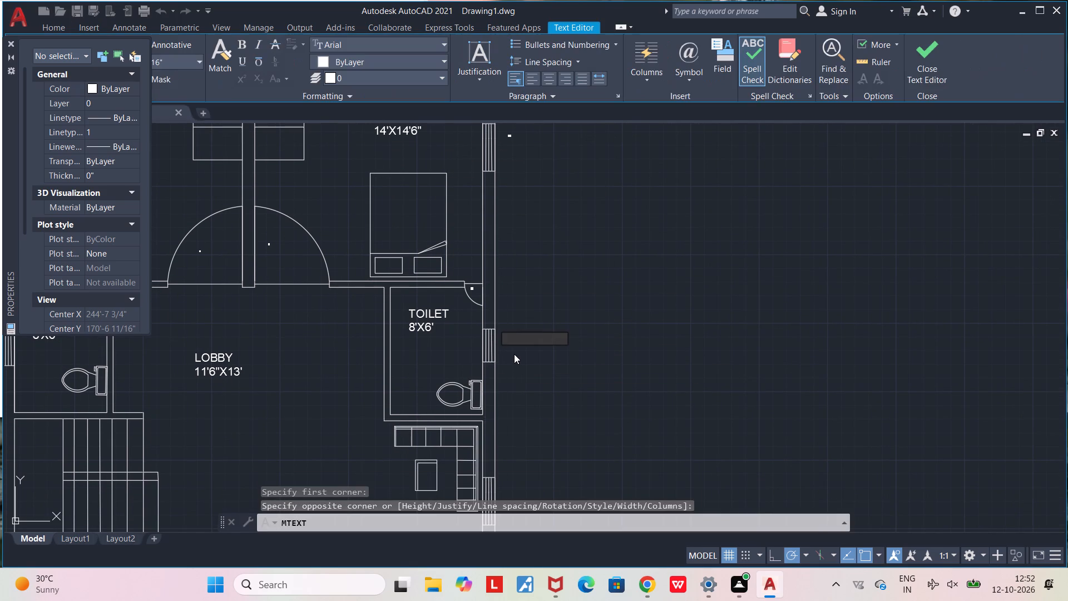
pyautogui.press('v')
pyautogui.press('Return')
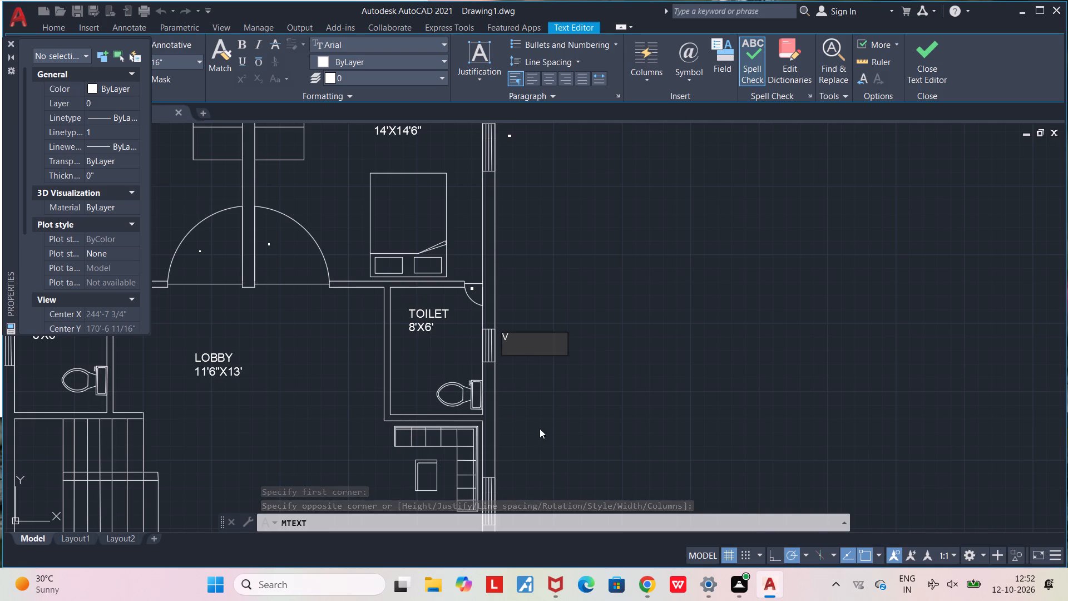
pyautogui.click(543, 386)
# Add the multiline text W1 beside the living room's east window, outside the wall.
pyautogui.moveTo(529, 359); pyautogui.dragTo(525, 322, button='middle')
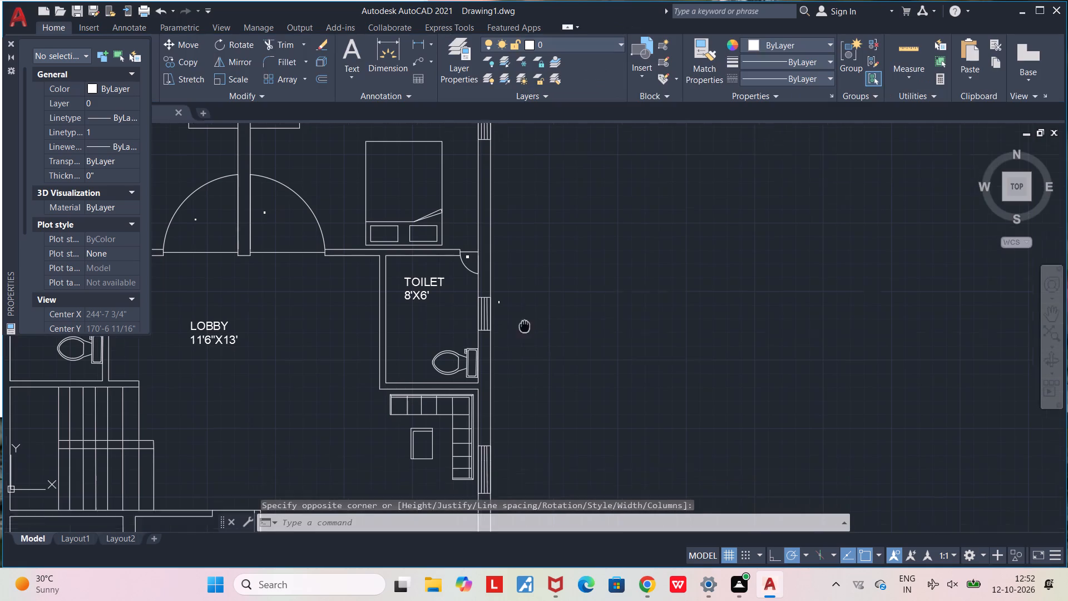
pyautogui.moveTo(525, 322); pyautogui.dragTo(531, 219, button='middle')
pyautogui.click(352, 42)
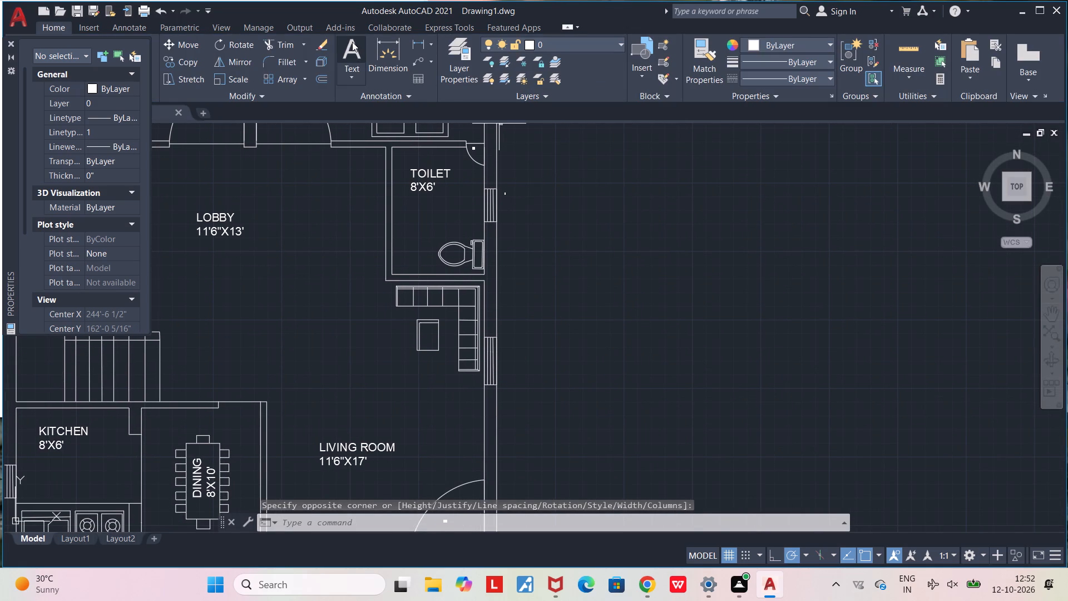
pyautogui.click(513, 344)
pyautogui.click(531, 383)
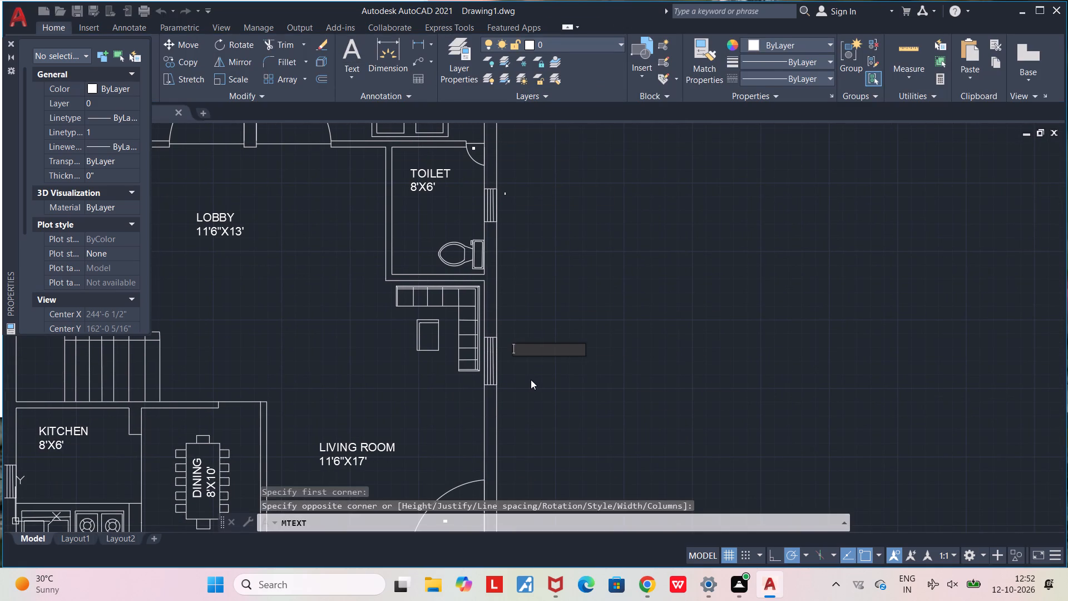
pyautogui.write('W1')
pyautogui.click(530, 379)
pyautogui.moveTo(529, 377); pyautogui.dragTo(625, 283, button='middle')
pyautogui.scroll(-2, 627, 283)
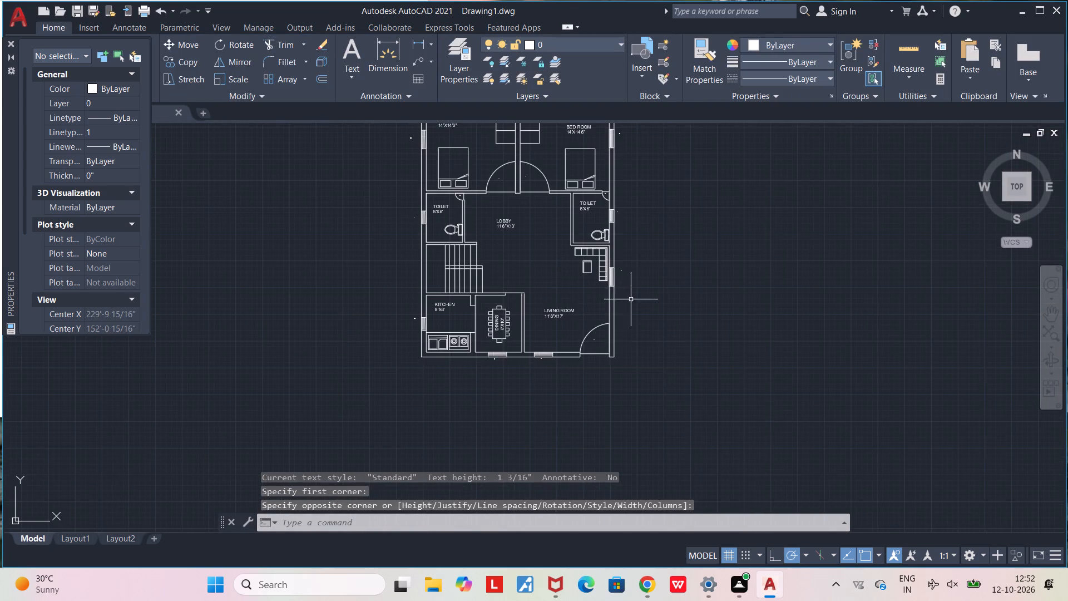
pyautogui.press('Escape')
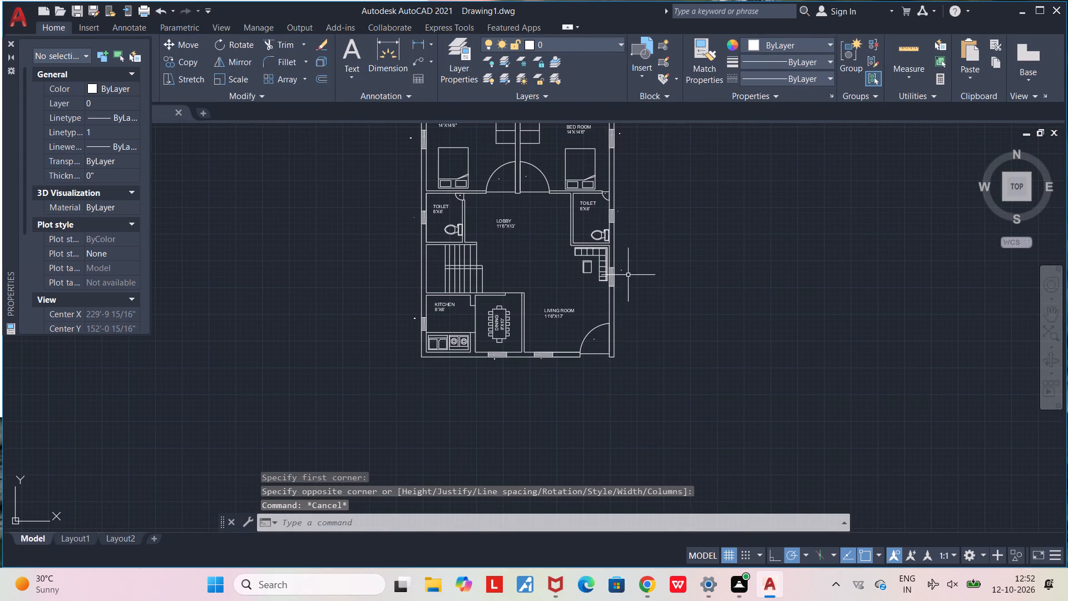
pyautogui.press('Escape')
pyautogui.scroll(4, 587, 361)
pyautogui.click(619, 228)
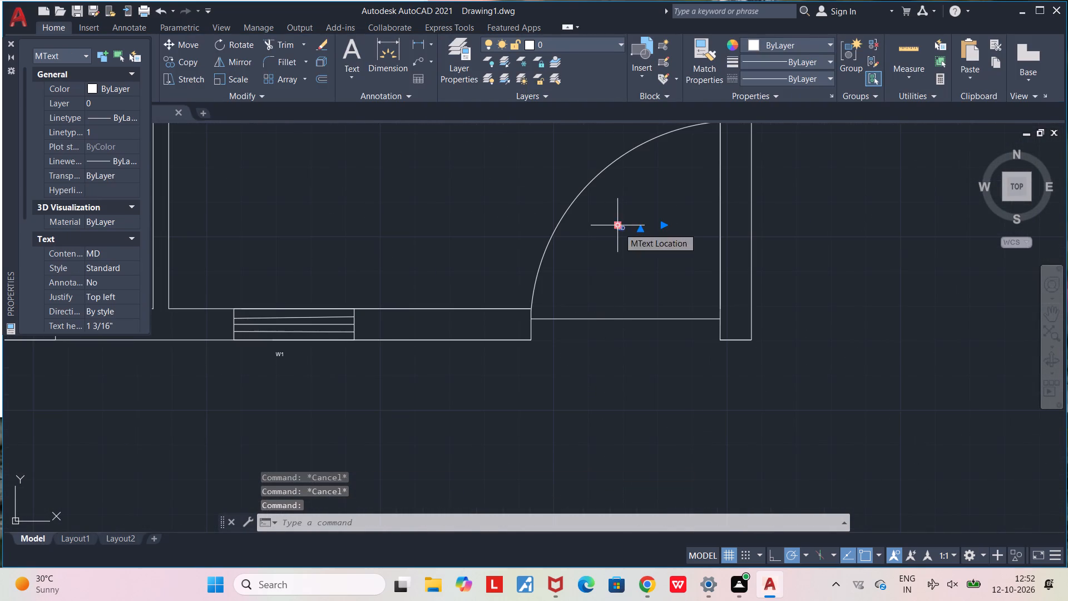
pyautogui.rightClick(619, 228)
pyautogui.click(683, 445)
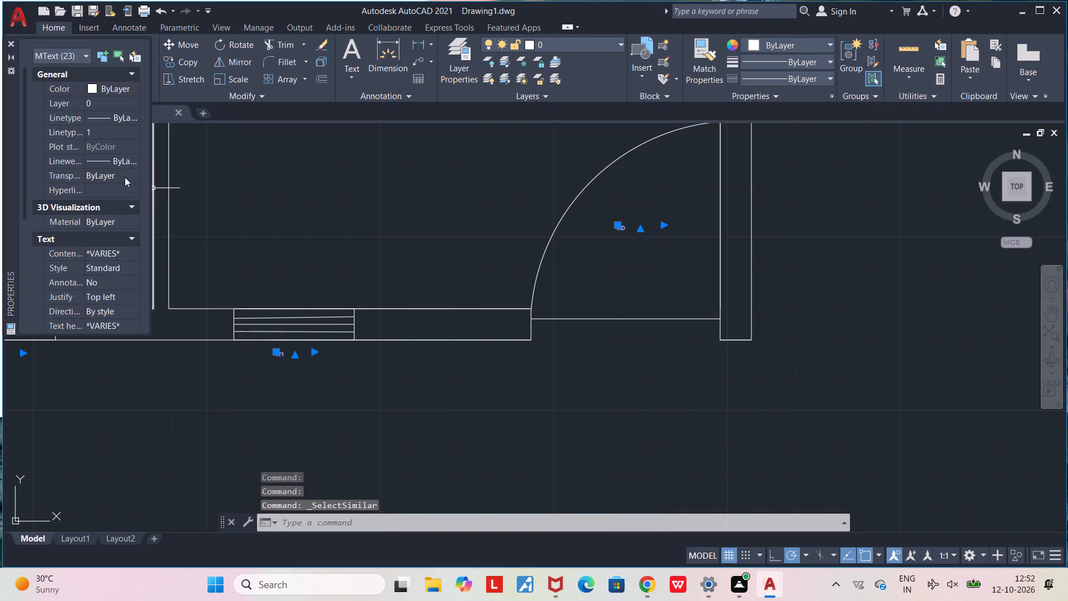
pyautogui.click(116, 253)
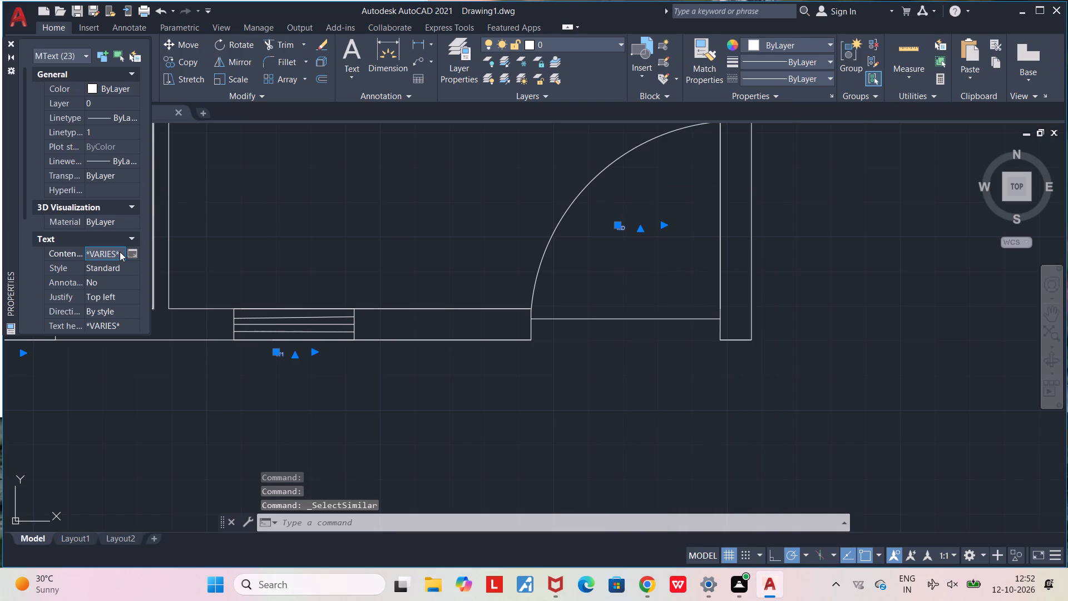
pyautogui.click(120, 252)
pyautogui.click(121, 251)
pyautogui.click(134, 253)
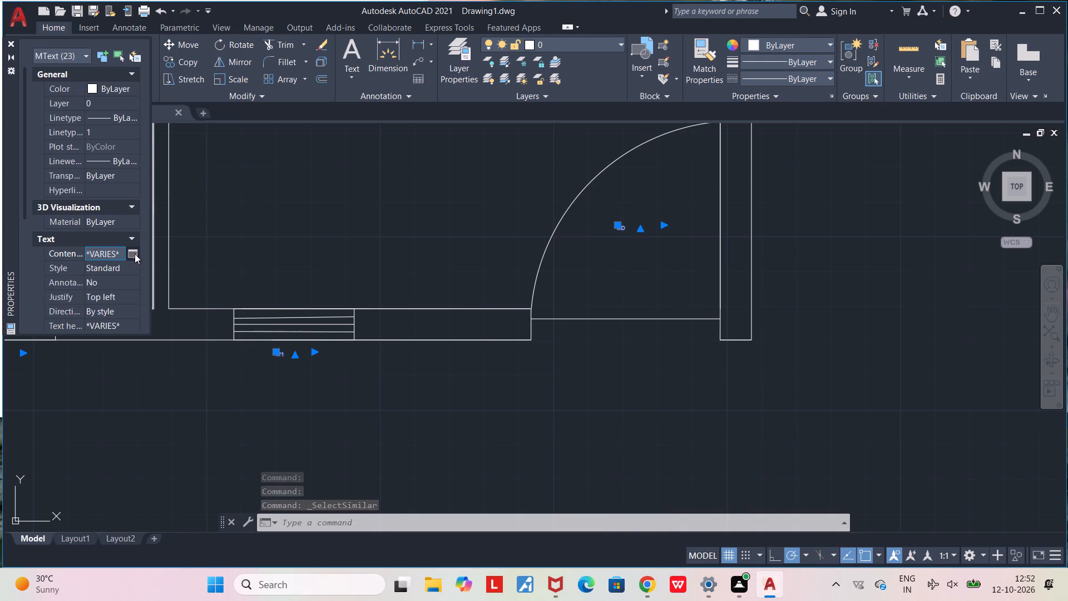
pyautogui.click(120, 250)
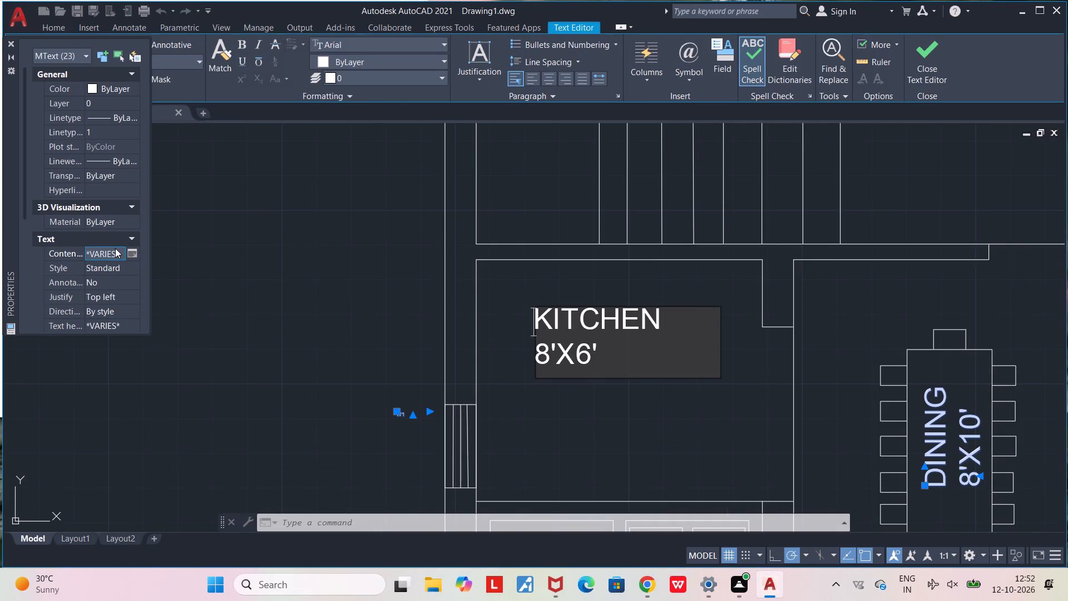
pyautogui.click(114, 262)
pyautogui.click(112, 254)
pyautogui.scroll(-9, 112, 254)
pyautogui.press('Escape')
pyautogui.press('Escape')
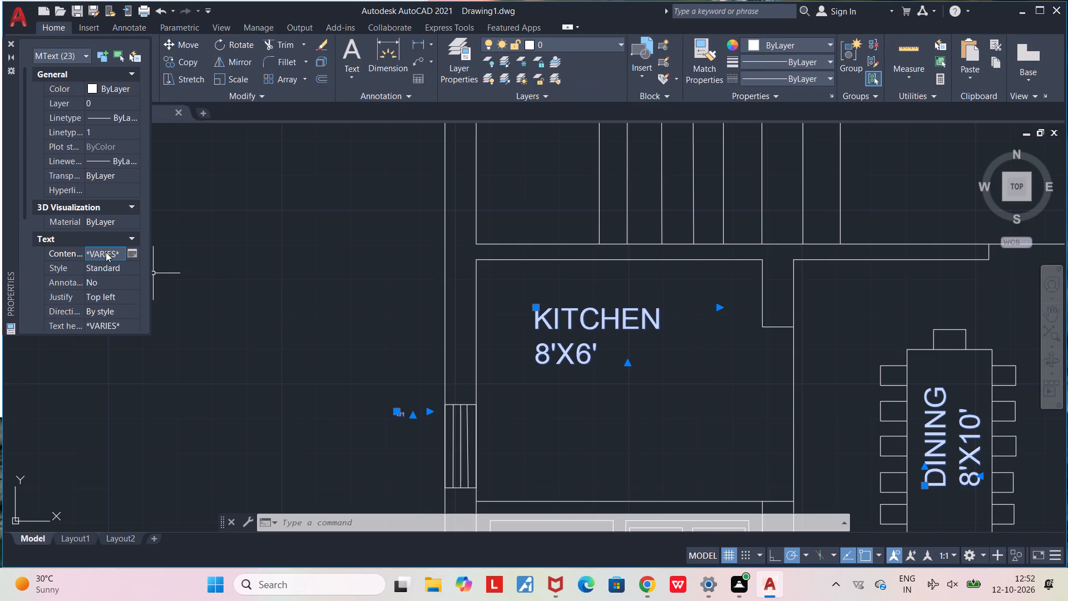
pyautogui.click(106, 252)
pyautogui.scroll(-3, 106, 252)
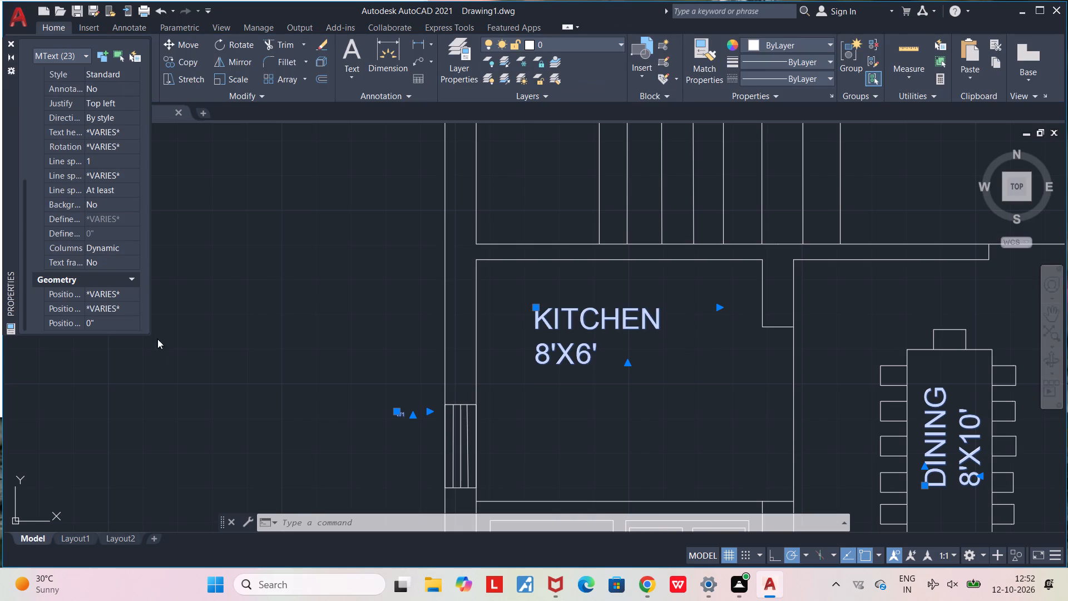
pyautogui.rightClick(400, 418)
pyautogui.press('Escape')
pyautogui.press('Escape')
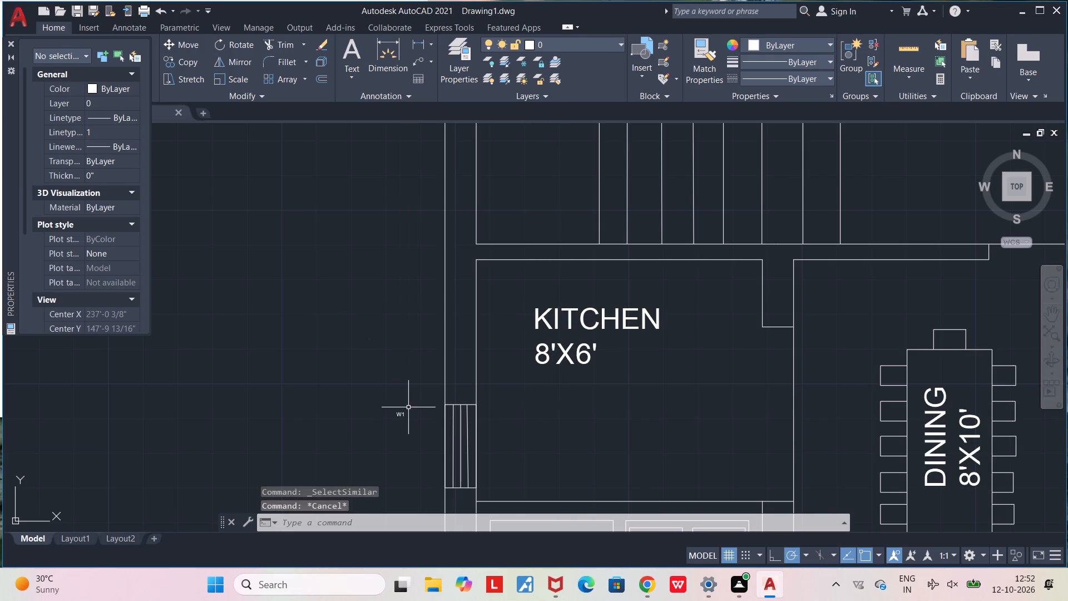
# Set the text height of the W1 mark beside the kitchen's west window to 6".
pyautogui.click(404, 415)
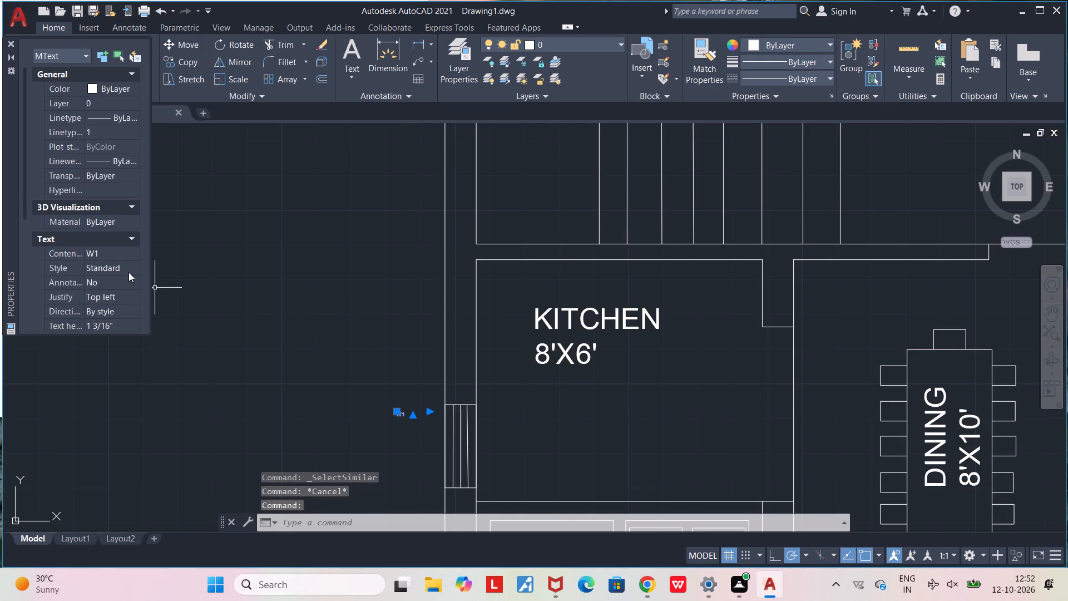
pyautogui.scroll(-2, 119, 270)
pyautogui.click(117, 196)
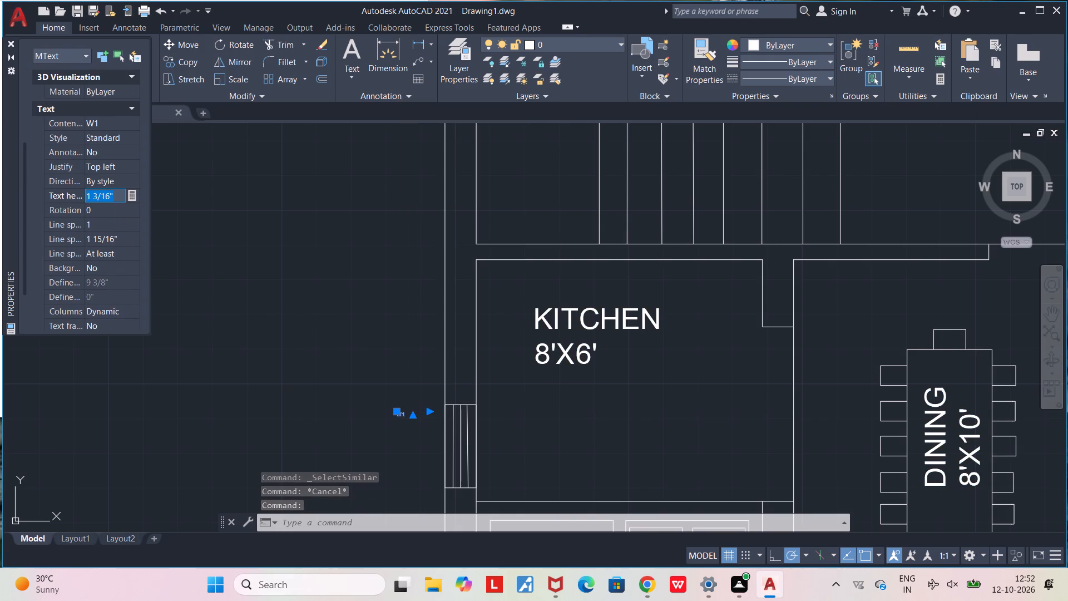
pyautogui.write('6"')
pyautogui.press('Return')
pyautogui.scroll(-2, 136, 206)
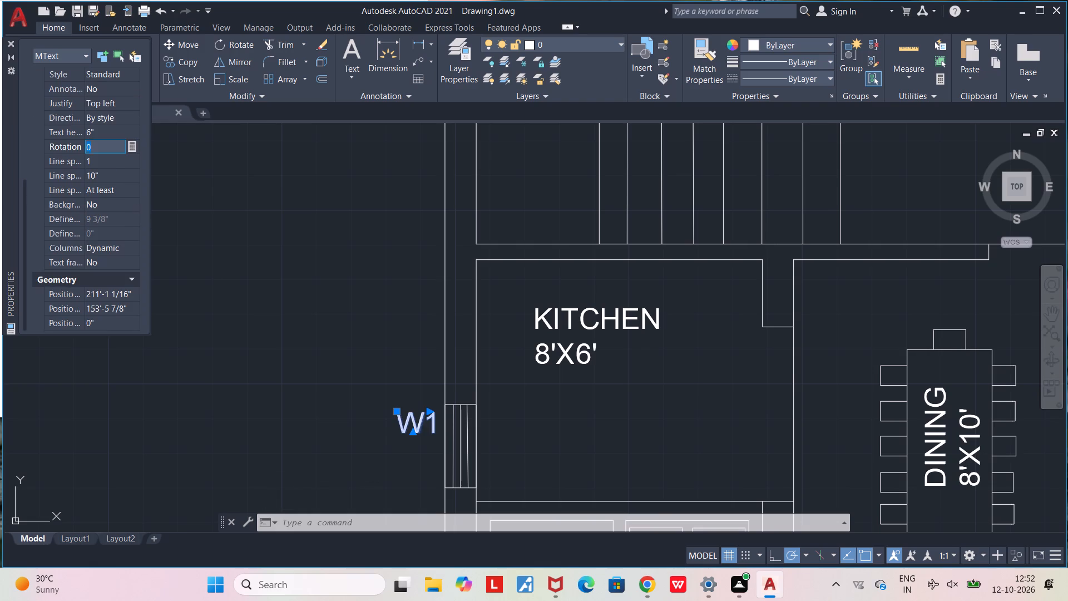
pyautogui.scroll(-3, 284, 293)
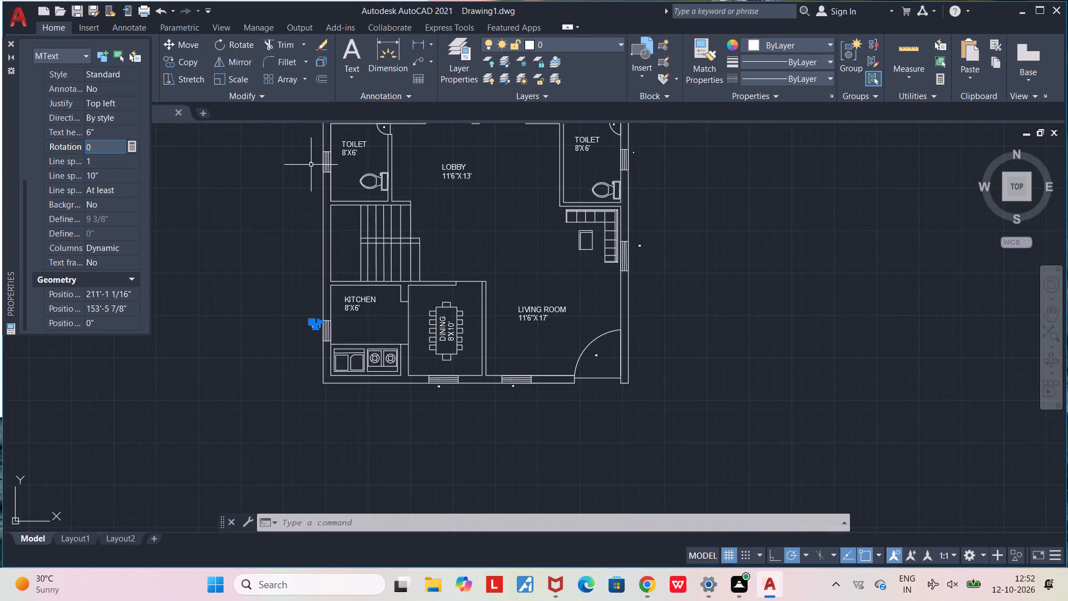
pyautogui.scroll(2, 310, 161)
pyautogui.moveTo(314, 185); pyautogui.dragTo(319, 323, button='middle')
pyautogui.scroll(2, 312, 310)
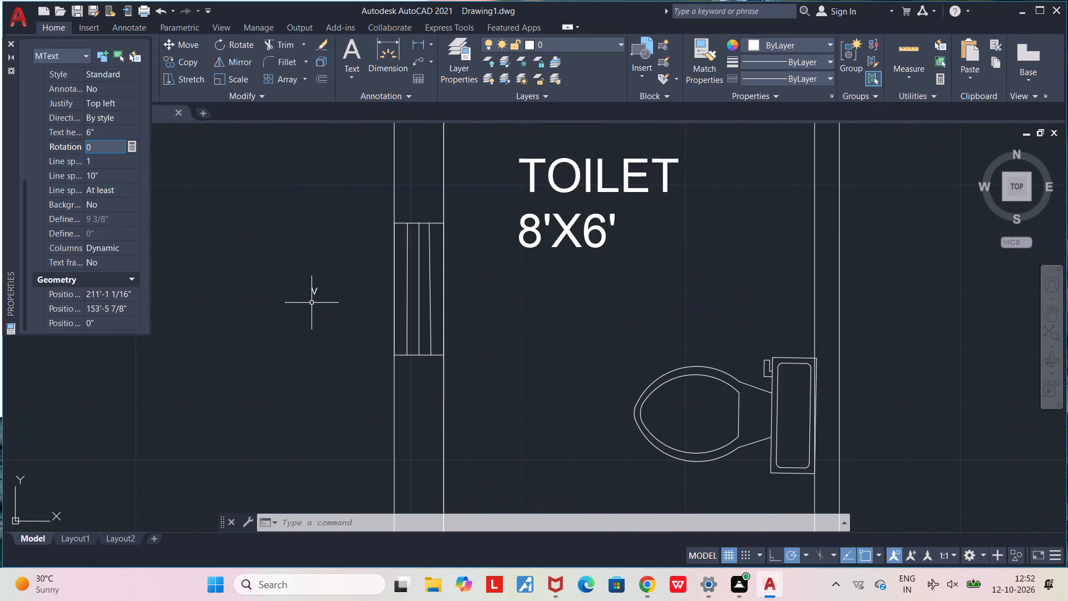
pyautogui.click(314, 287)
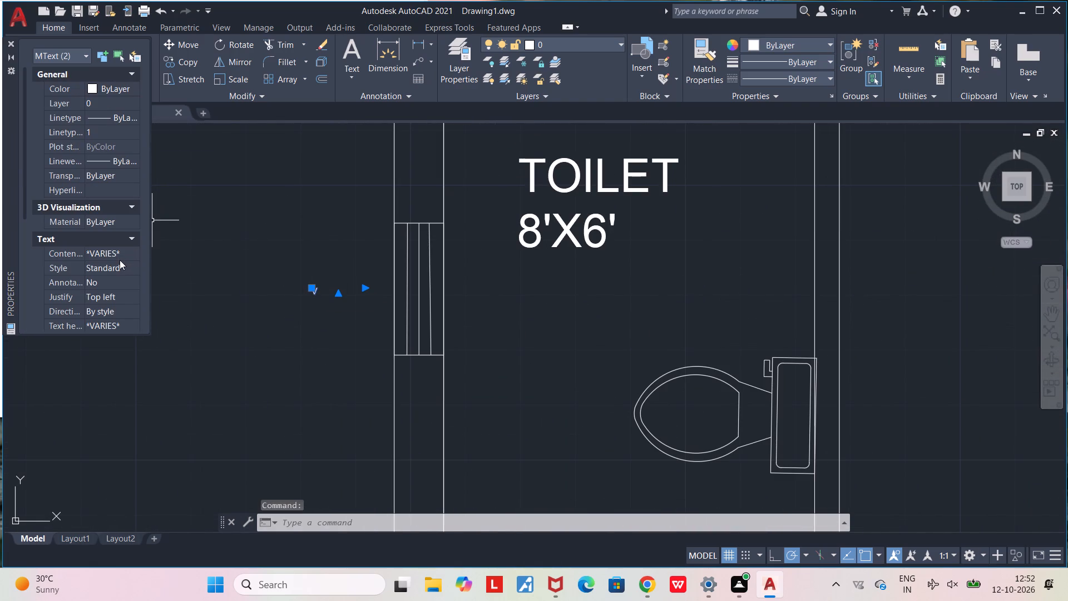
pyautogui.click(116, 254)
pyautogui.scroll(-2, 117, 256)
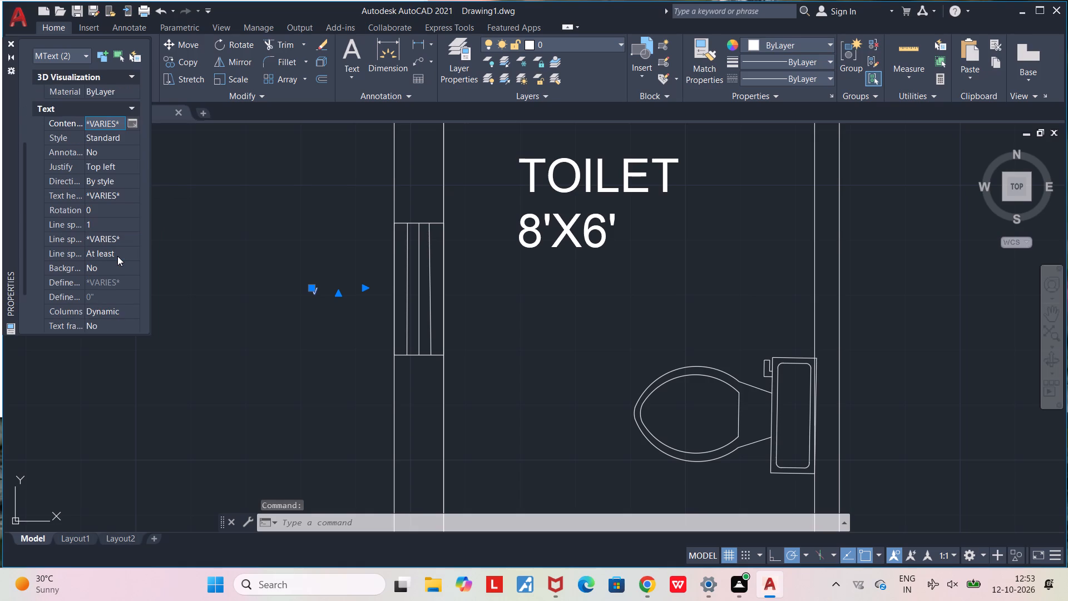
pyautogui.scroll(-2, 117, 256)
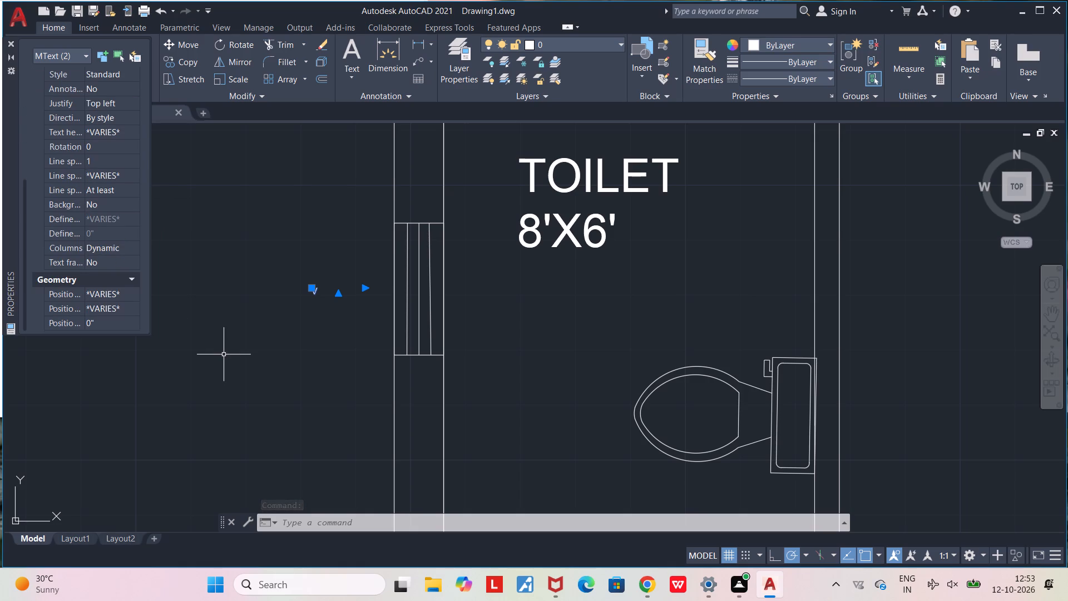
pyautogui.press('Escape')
# Set the text height of the V mark beside the west toilet's window to 6".
pyautogui.click(315, 288)
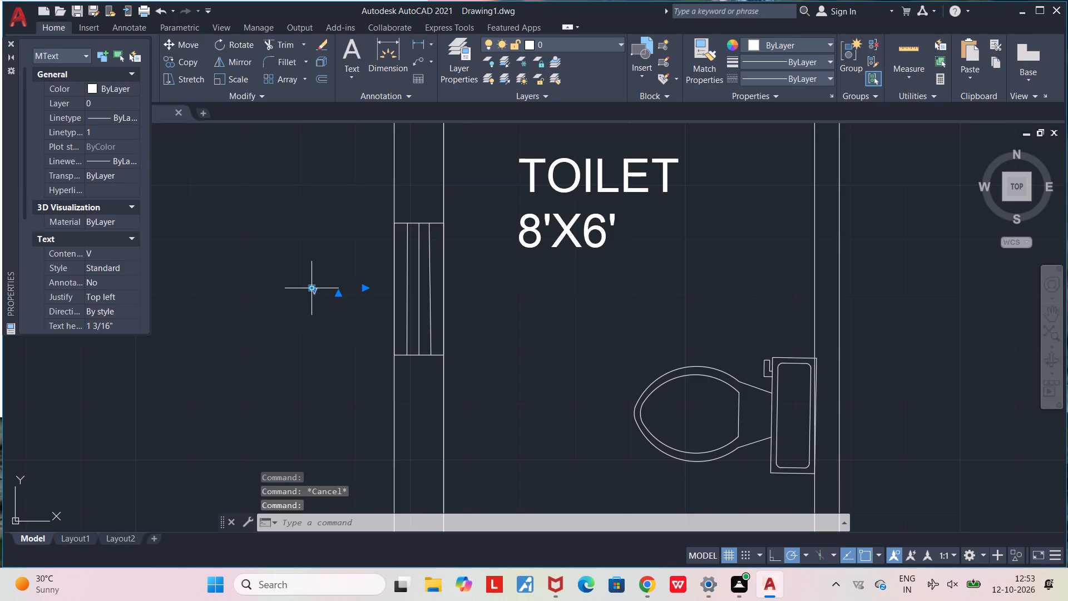
pyautogui.scroll(-1, 107, 263)
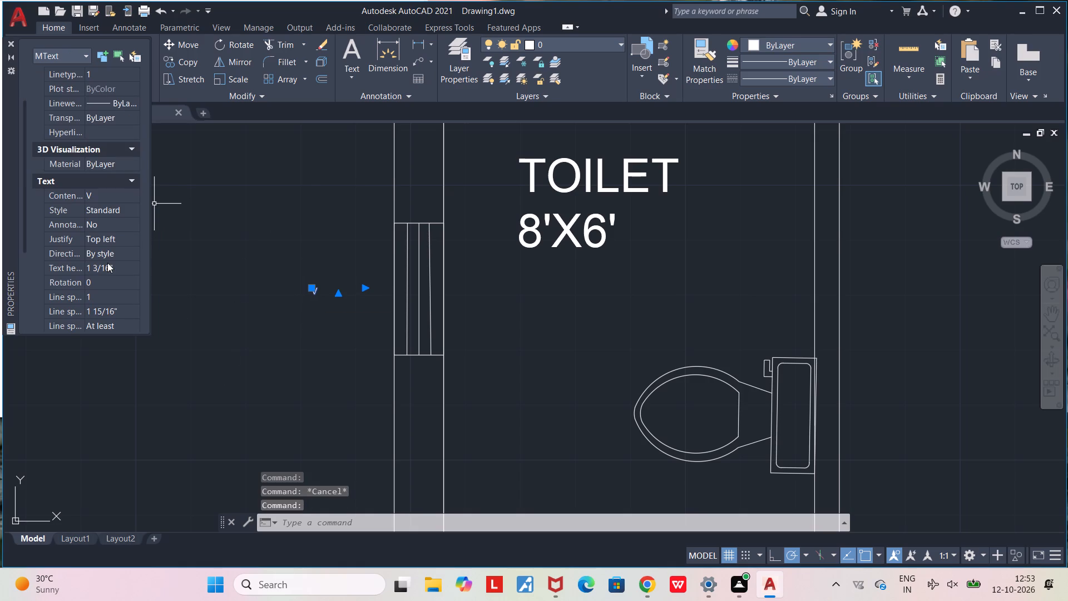
pyautogui.click(115, 271)
pyautogui.press('6')
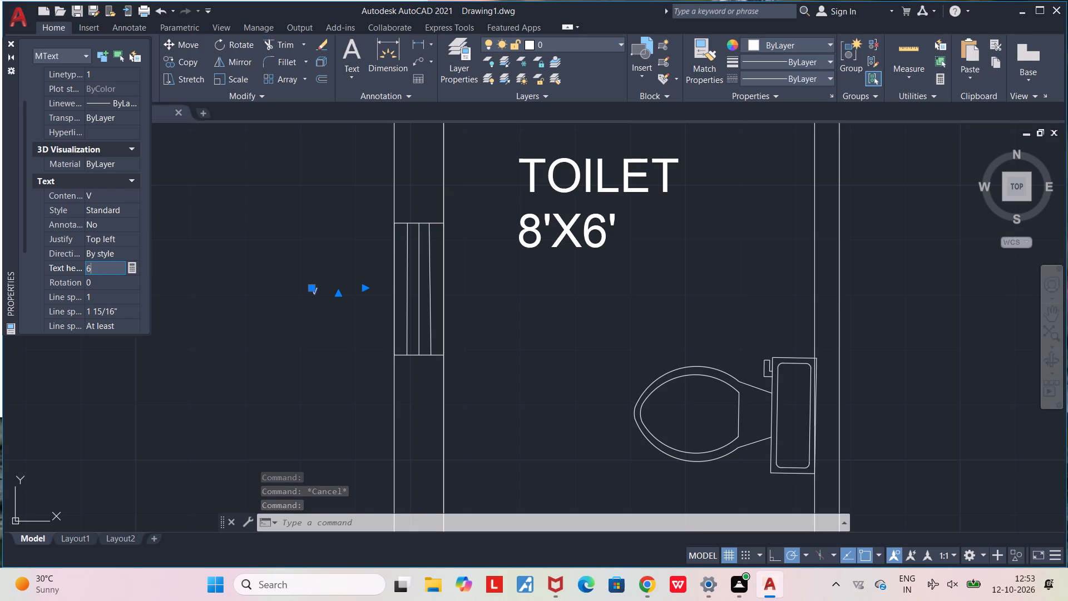
pyautogui.hotkey('shift', '"')
pyautogui.press('Return')
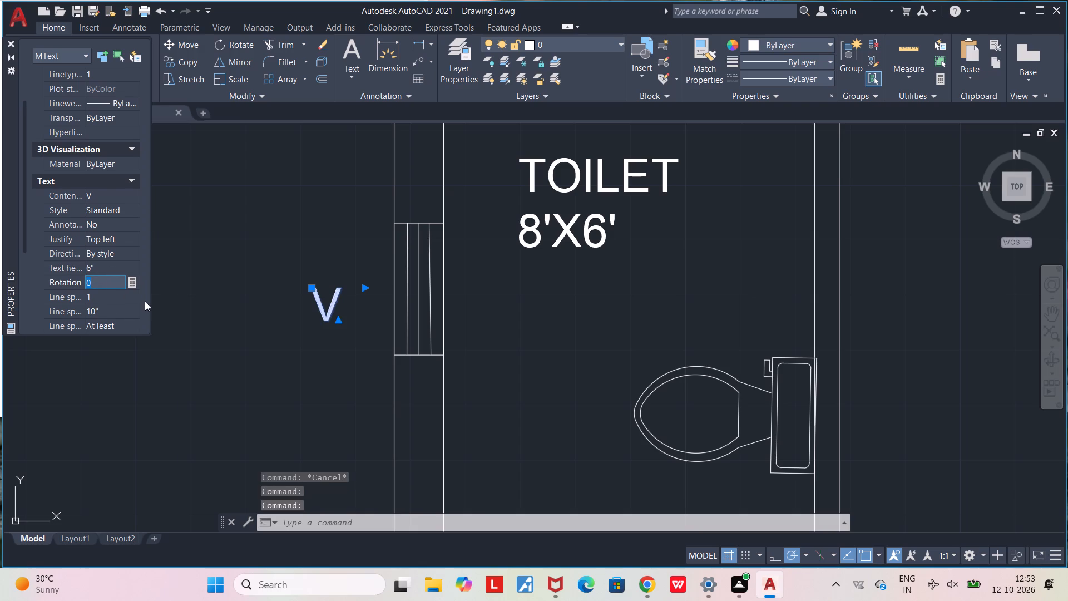
pyautogui.scroll(-3, 145, 302)
pyautogui.scroll(-3, 288, 259)
pyautogui.moveTo(317, 301); pyautogui.dragTo(339, 465, button='middle')
pyautogui.click(308, 343)
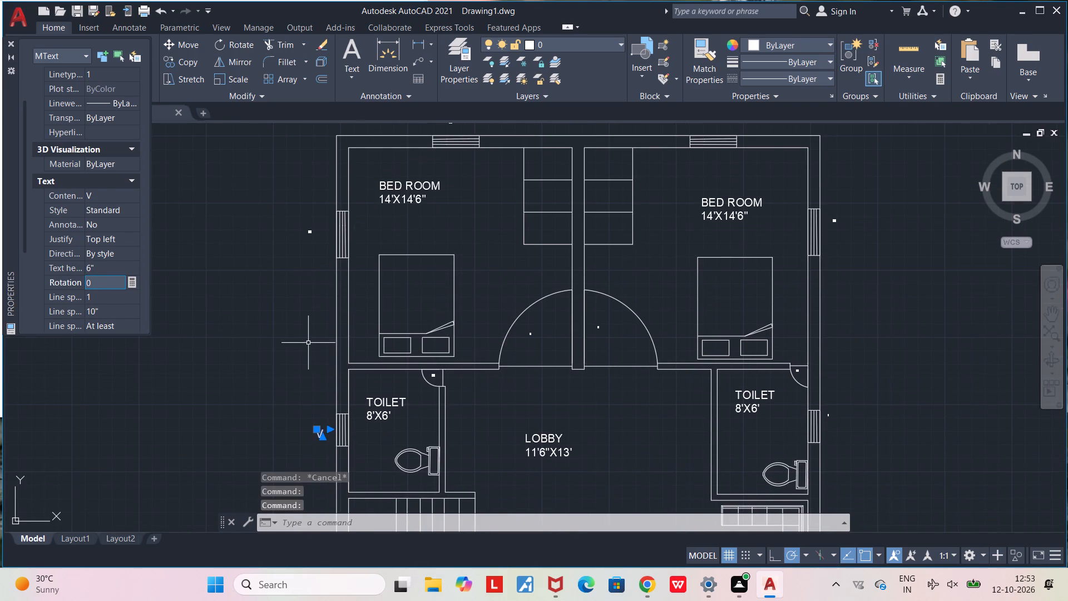
pyautogui.press('`')
pyautogui.press('Escape')
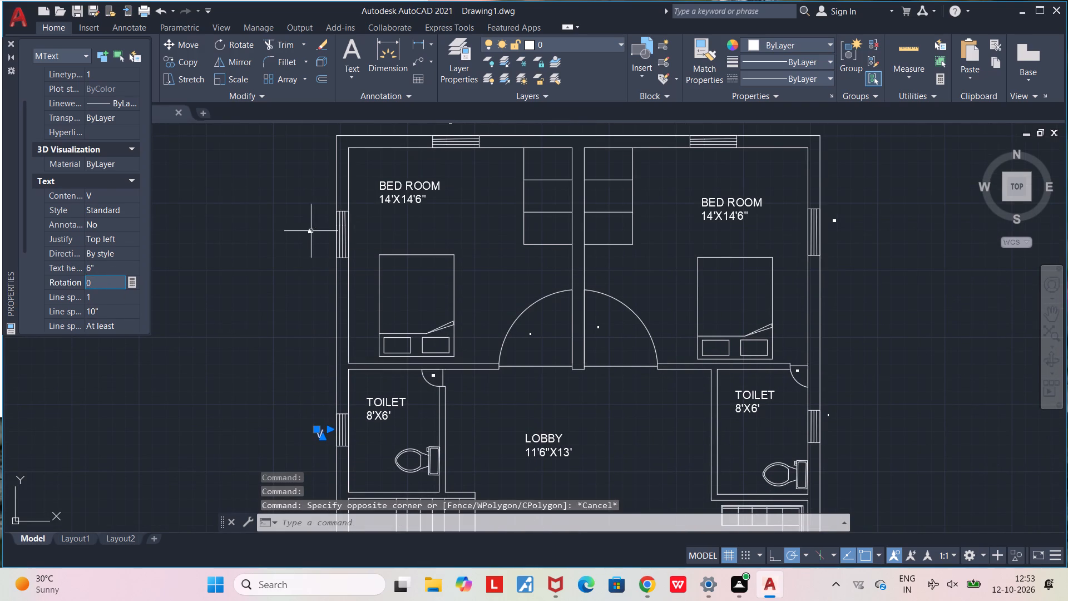
pyautogui.press('Escape')
# Set the text height of the W1 mark beside the west bedroom's west window to 6".
pyautogui.click(309, 232)
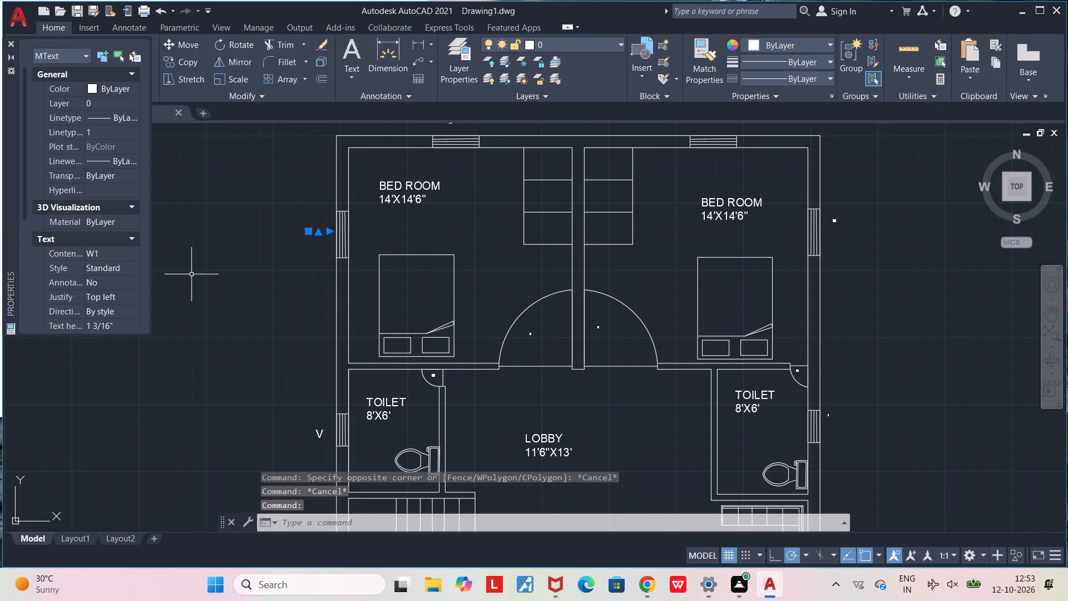
pyautogui.scroll(-1, 111, 308)
pyautogui.click(114, 253)
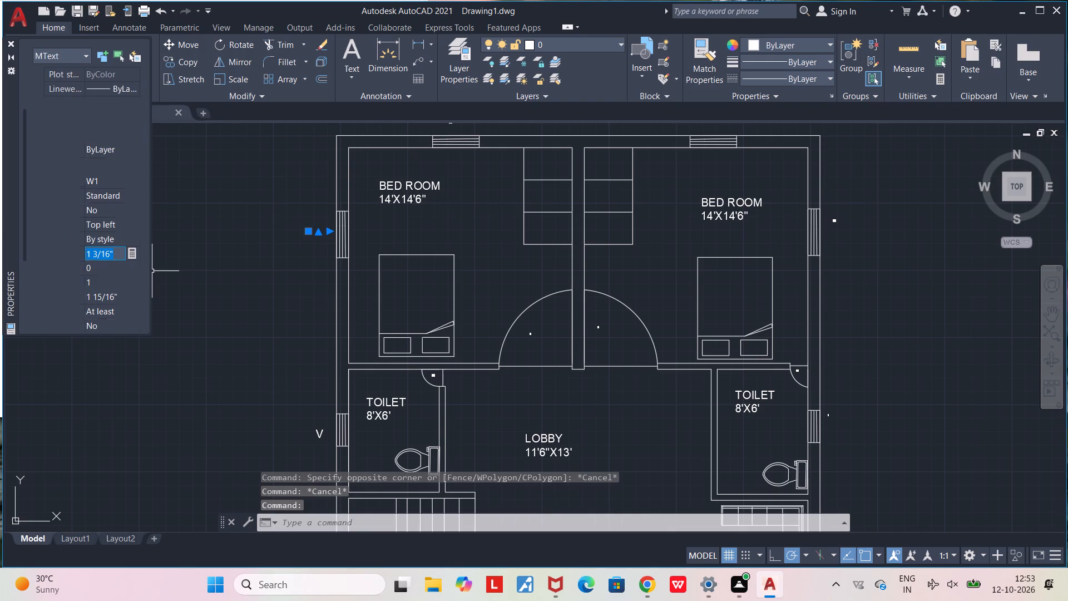
pyautogui.write('60')
pyautogui.hotkey('shift', '"')
pyautogui.press('Return')
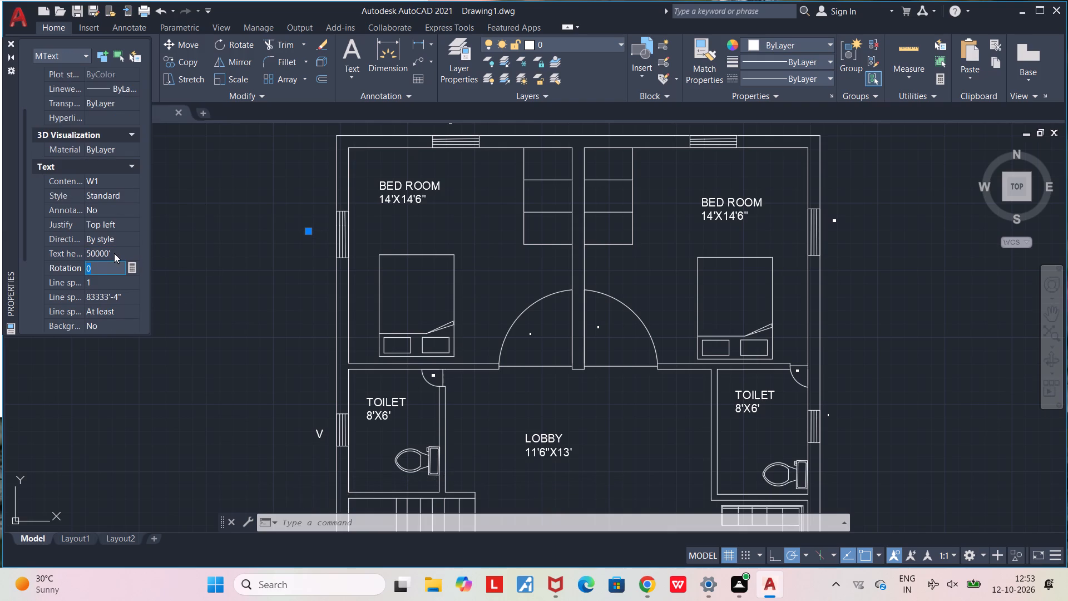
pyautogui.click(124, 257)
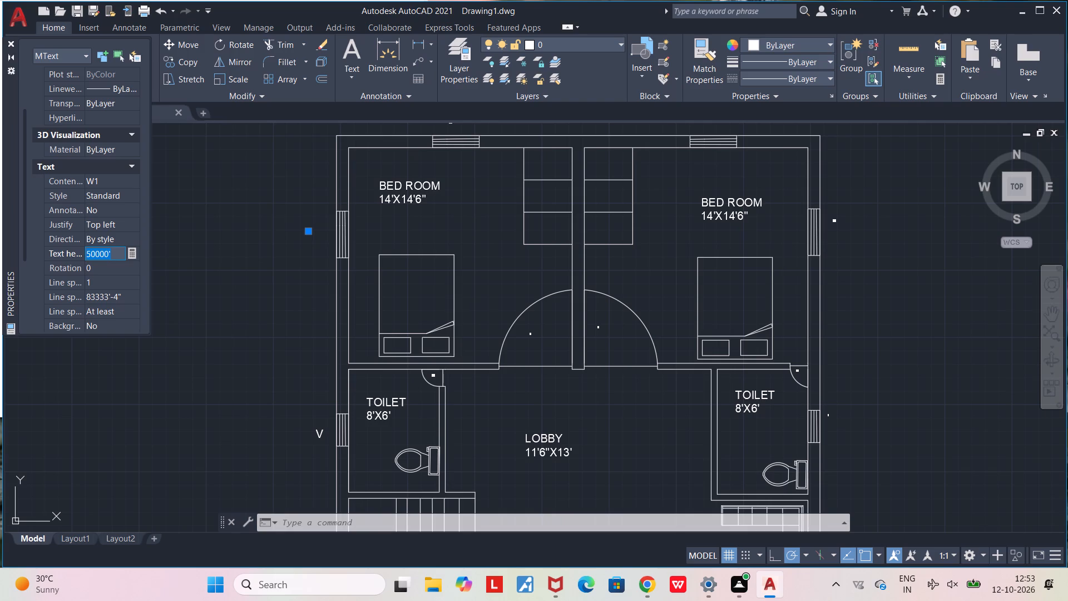
pyautogui.write('6"')
pyautogui.press('Return')
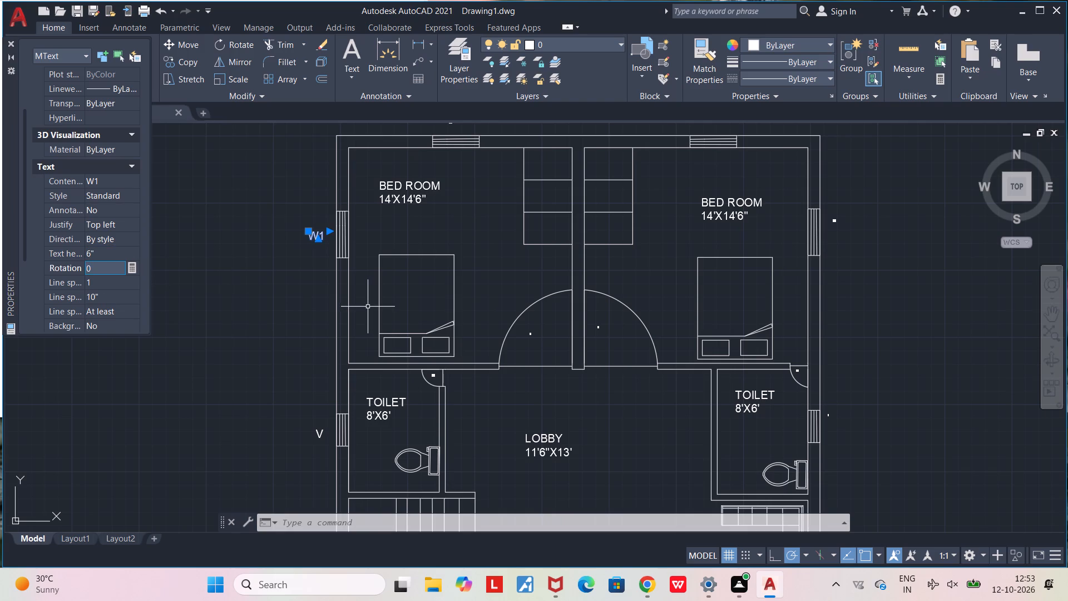
pyautogui.scroll(-2, 363, 303)
pyautogui.scroll(3, 395, 224)
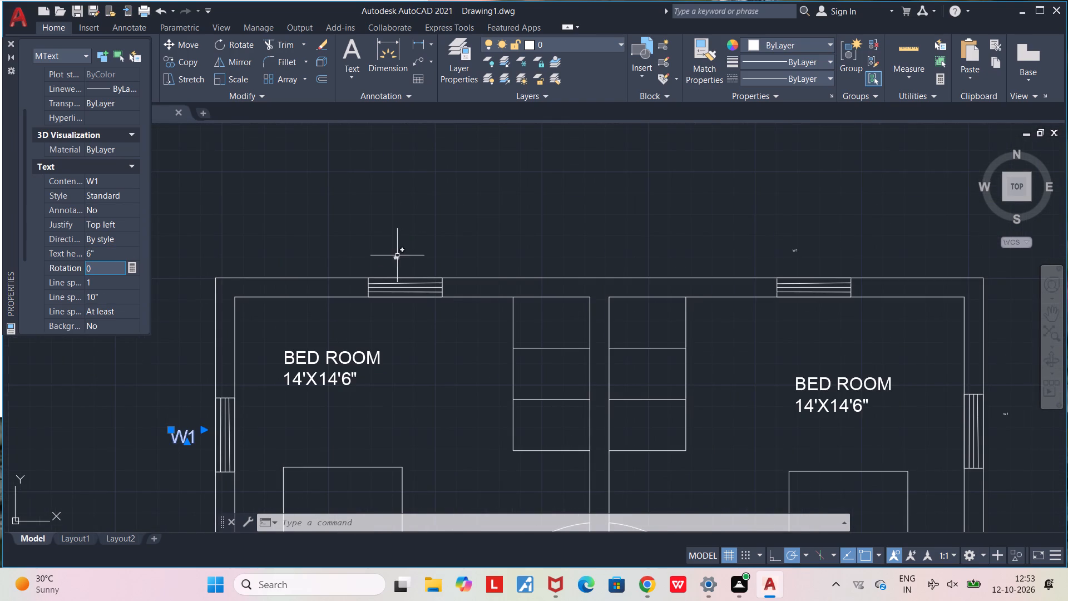
pyautogui.click(397, 255)
pyautogui.press('`')
pyautogui.press('Escape')
pyautogui.press('Escape')
pyautogui.press('Escape')
pyautogui.press('Escape')
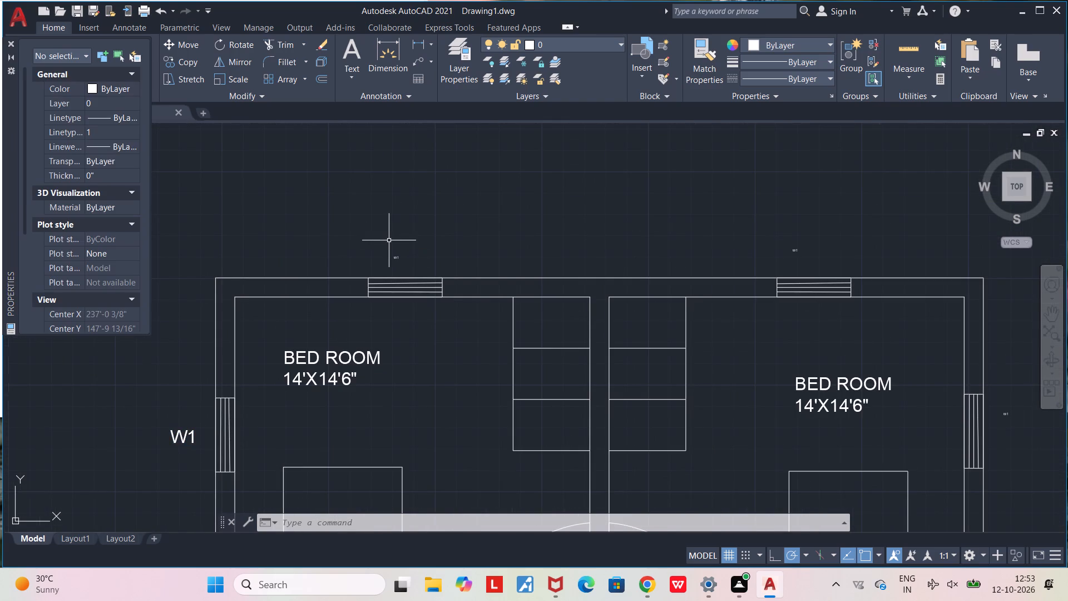
# Select the twelve remaining small W1, V, D, D1, D2 and MD marks around the plan together and set their text height to 6".
pyautogui.click(398, 254)
pyautogui.press('Escape')
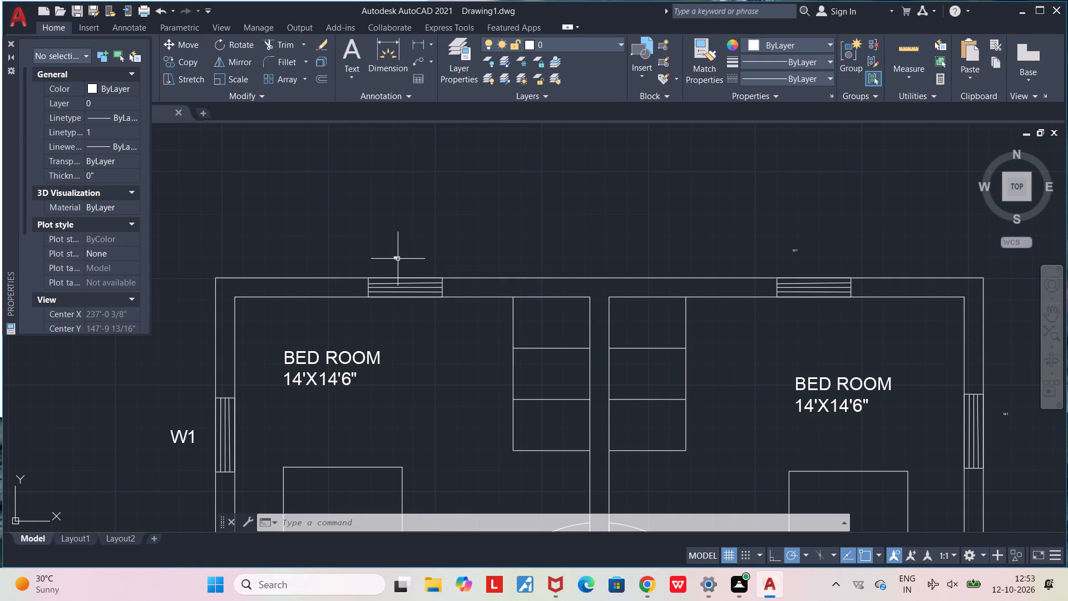
pyautogui.click(396, 258)
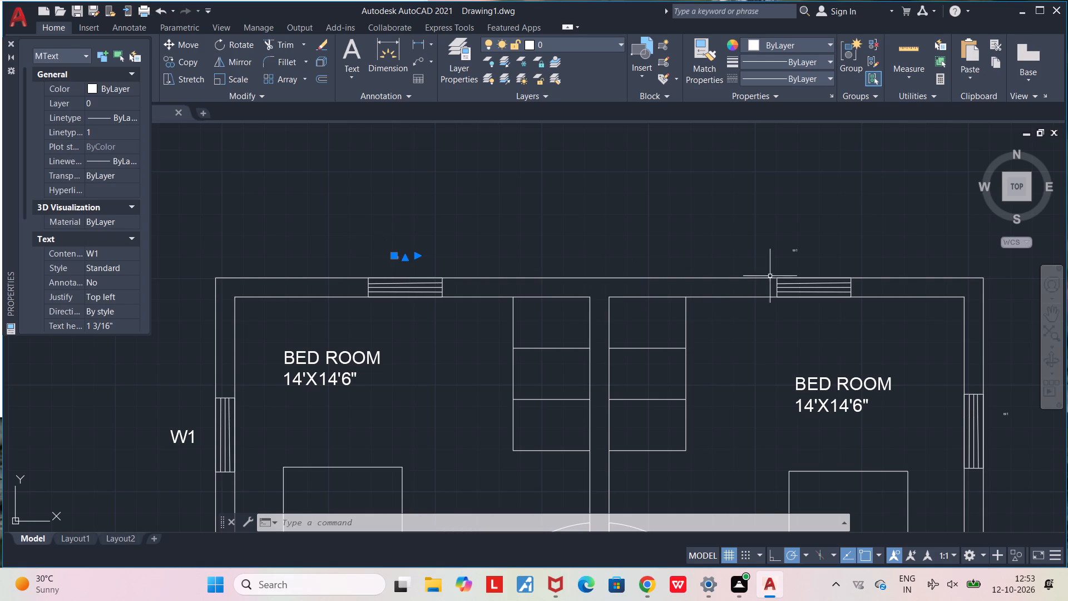
pyautogui.keyDown('ctrl'); pyautogui.click(796, 252); pyautogui.keyUp('ctrl')
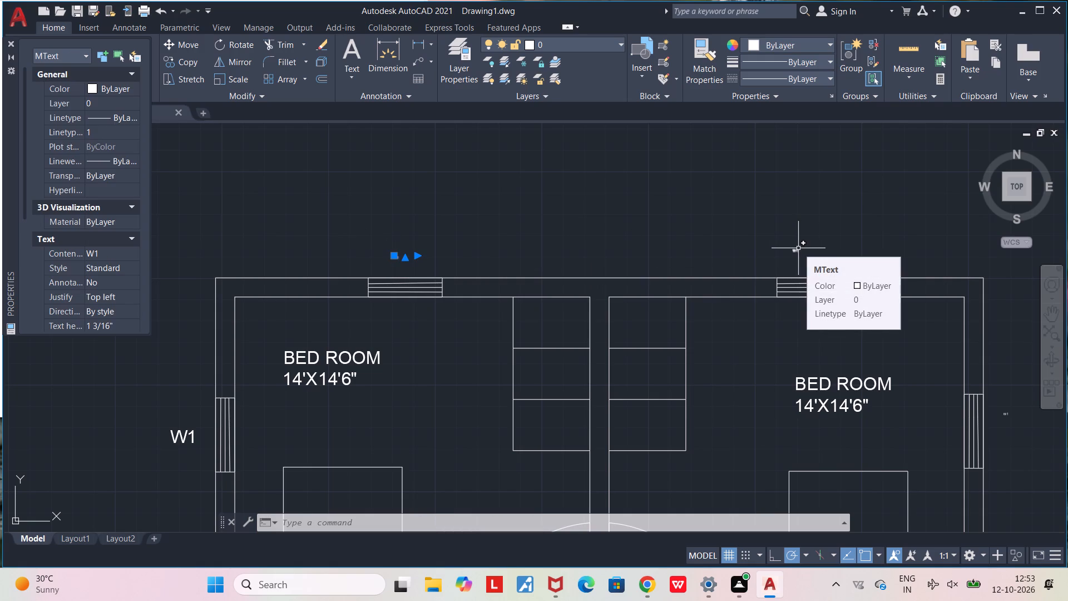
pyautogui.click(798, 248)
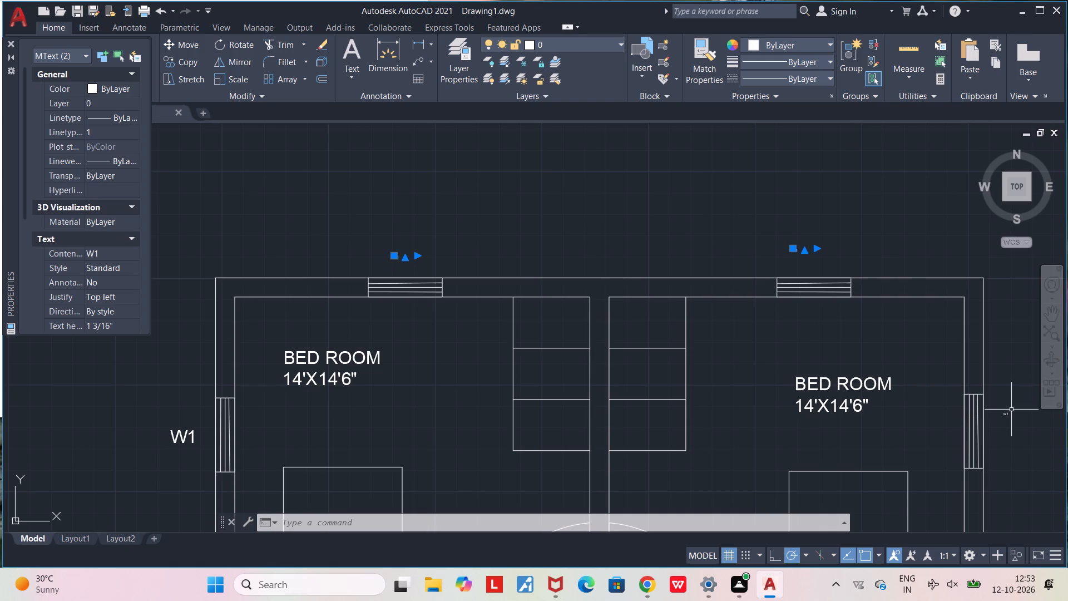
pyautogui.click(1010, 411)
pyautogui.moveTo(965, 337); pyautogui.dragTo(788, 239, button='middle')
pyautogui.scroll(-2, 788, 239)
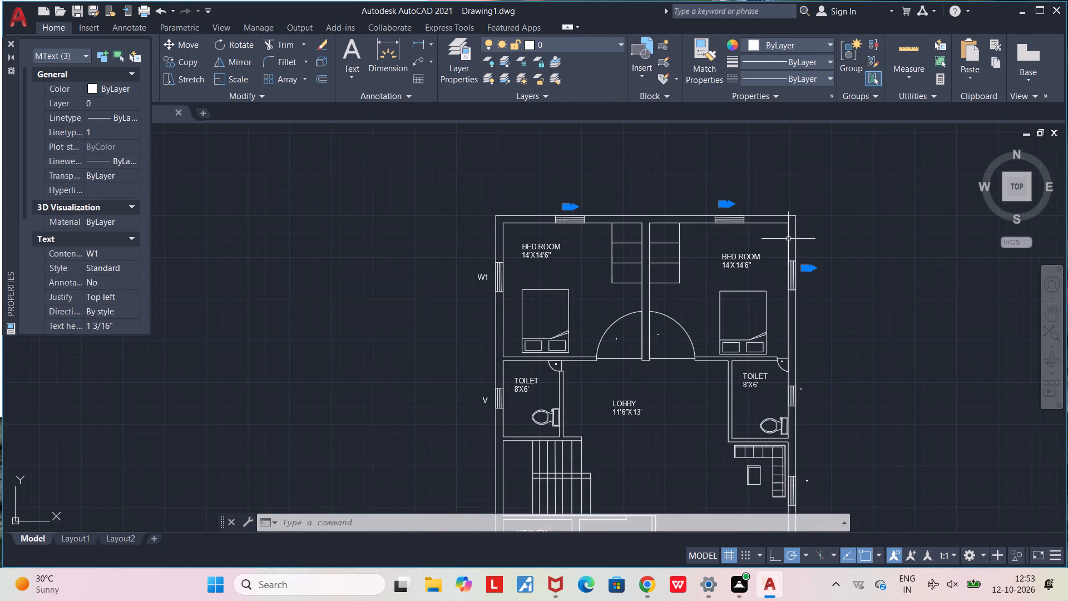
pyautogui.click(806, 391)
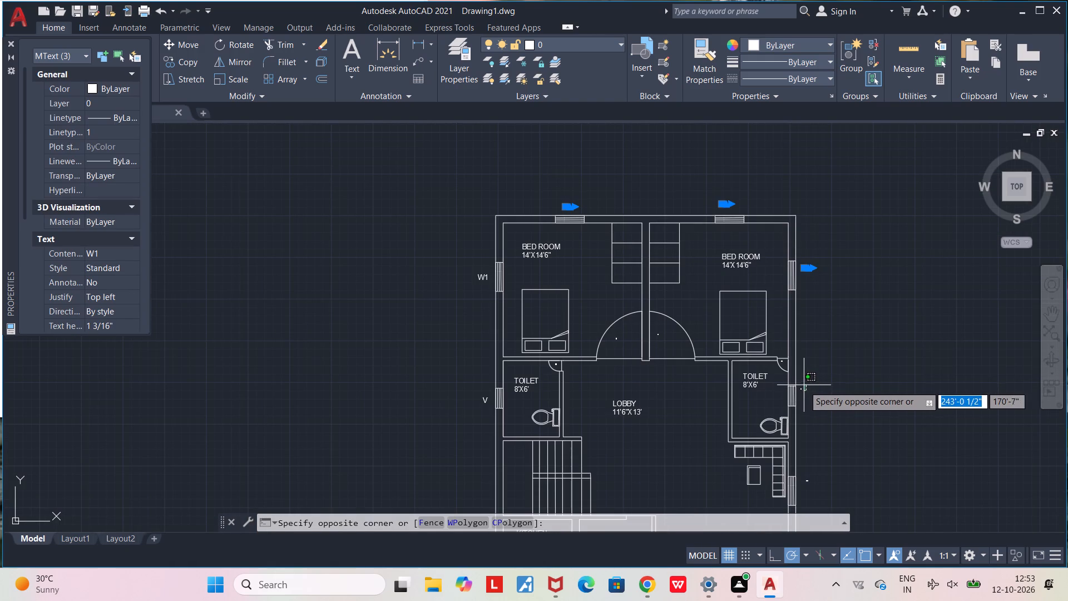
pyautogui.click(799, 383)
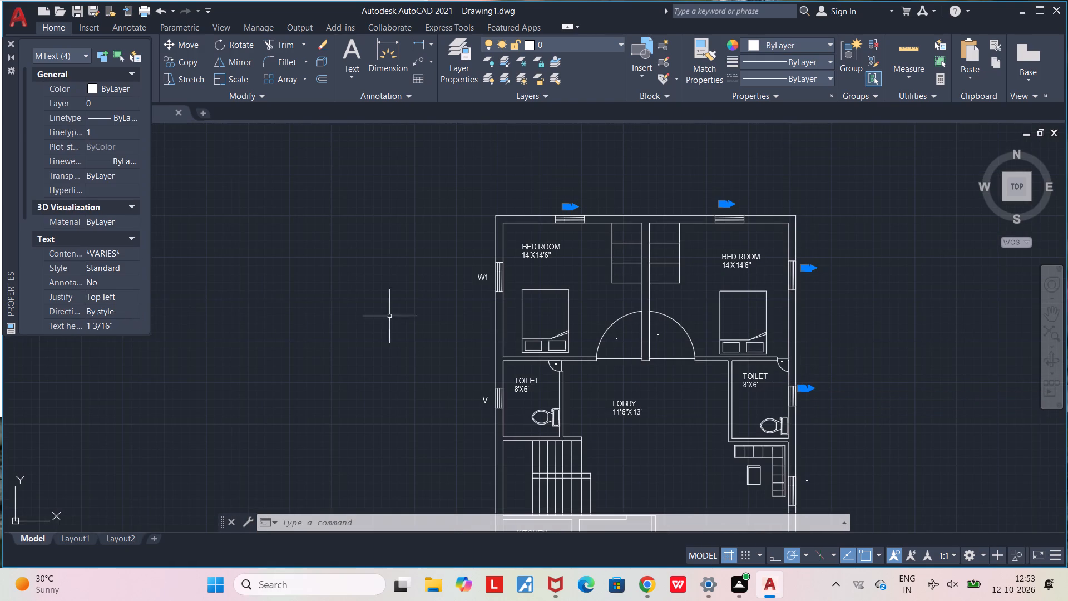
pyautogui.scroll(4, 632, 362)
pyautogui.click(513, 220)
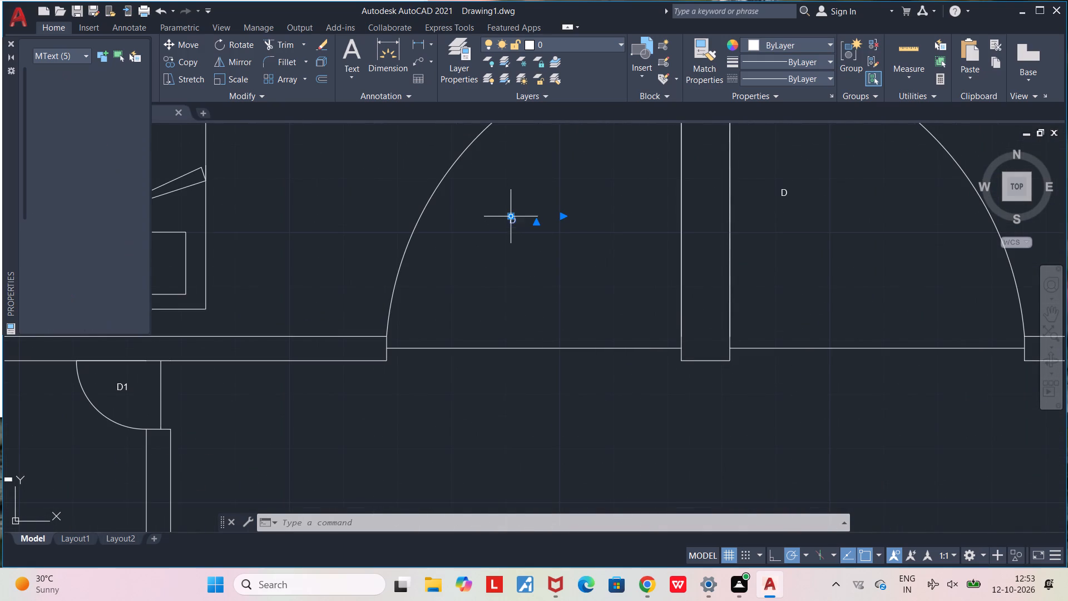
pyautogui.click(786, 191)
pyautogui.scroll(-3, 833, 290)
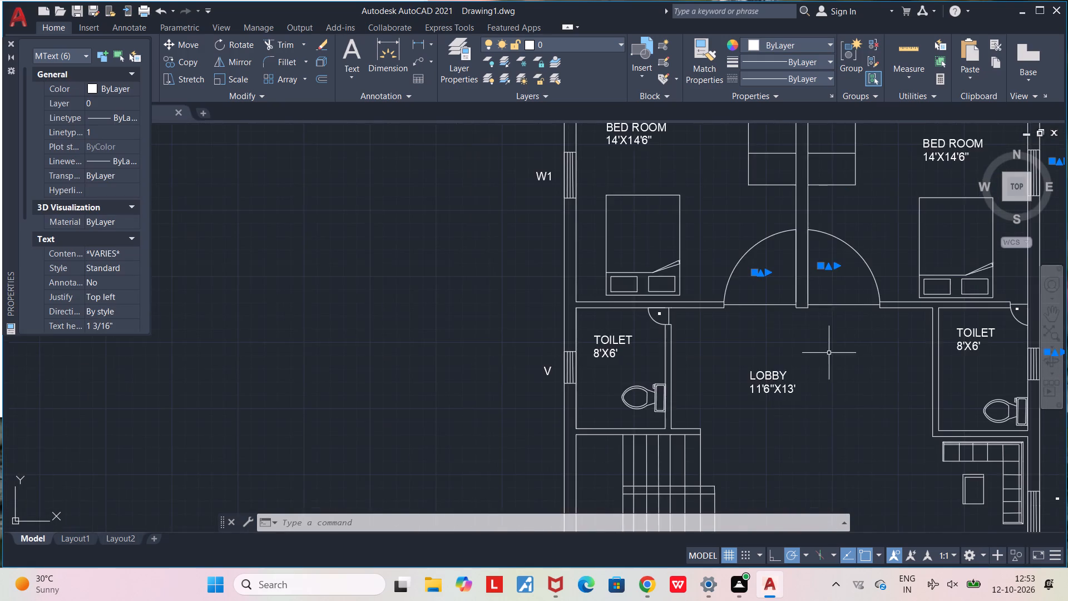
pyautogui.scroll(-2, 829, 353)
pyautogui.moveTo(810, 380); pyautogui.dragTo(627, 316, button='middle')
pyautogui.scroll(2, 592, 273)
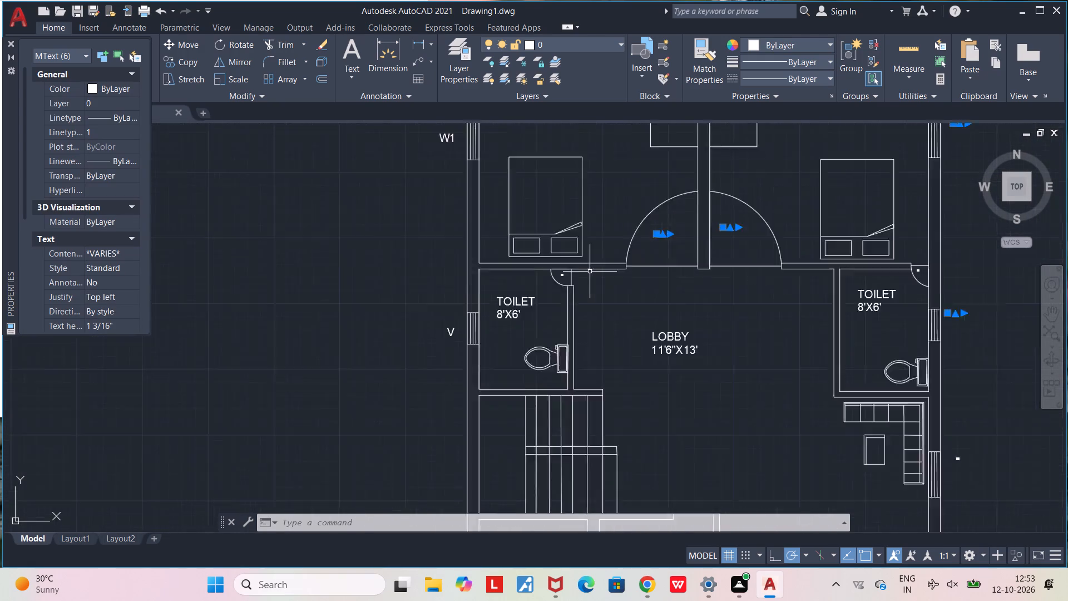
pyautogui.scroll(4, 589, 271)
pyautogui.click(488, 273)
pyautogui.moveTo(704, 345); pyautogui.dragTo(577, 347, button='middle')
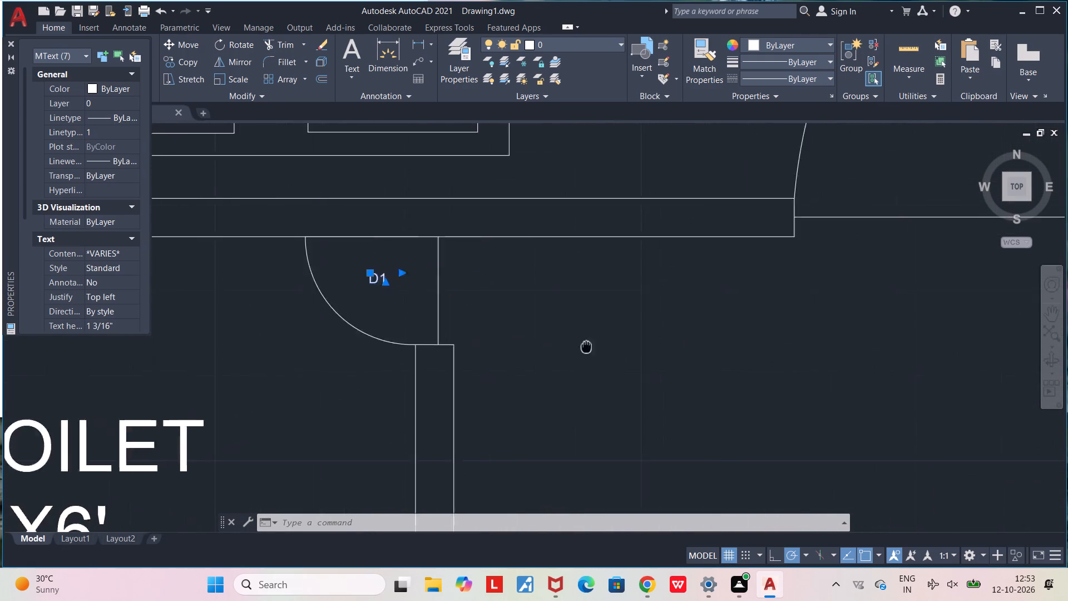
pyautogui.moveTo(577, 347); pyautogui.dragTo(417, 348, button='middle')
pyautogui.scroll(-3, 417, 348)
pyautogui.scroll(4, 934, 323)
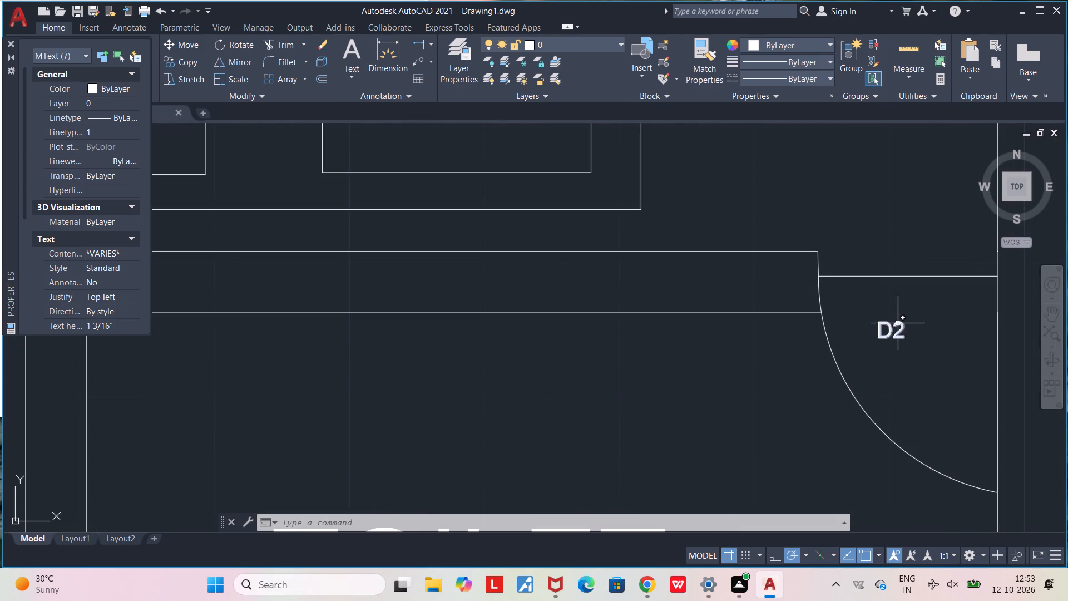
pyautogui.click(897, 323)
pyautogui.scroll(1, 909, 356)
pyautogui.scroll(-5, 909, 356)
pyautogui.moveTo(883, 439); pyautogui.dragTo(775, 262, button='middle')
pyautogui.scroll(-2, 773, 260)
pyautogui.scroll(3, 807, 337)
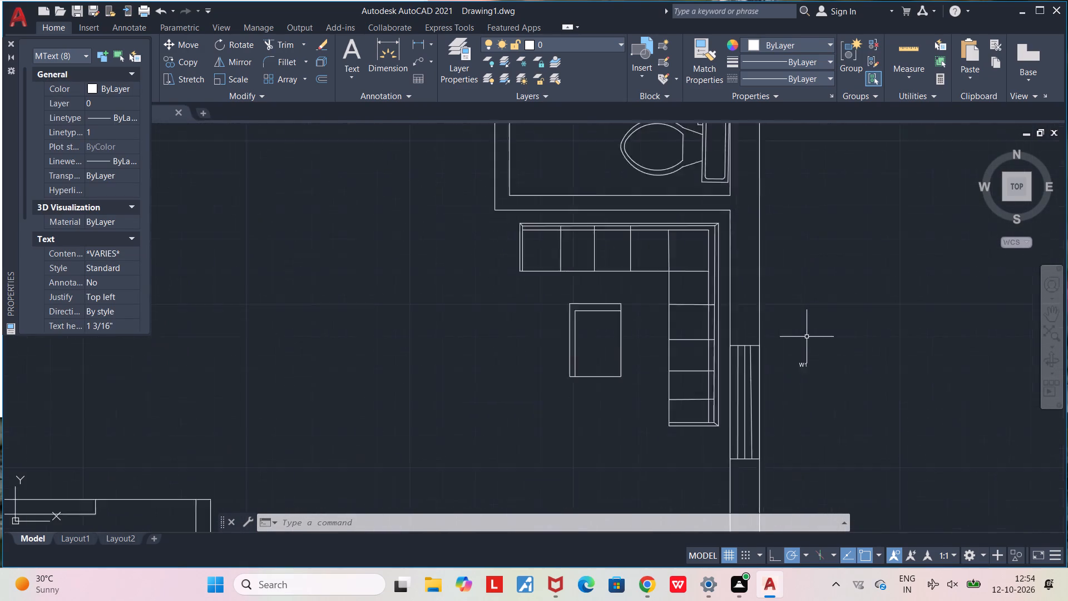
pyautogui.scroll(2, 807, 337)
pyautogui.click(792, 413)
pyautogui.scroll(-5, 794, 385)
pyautogui.moveTo(782, 405); pyautogui.dragTo(784, 278, button='middle')
pyautogui.scroll(3, 759, 364)
pyautogui.click(740, 363)
pyautogui.moveTo(688, 403); pyautogui.dragTo(789, 281, button='middle')
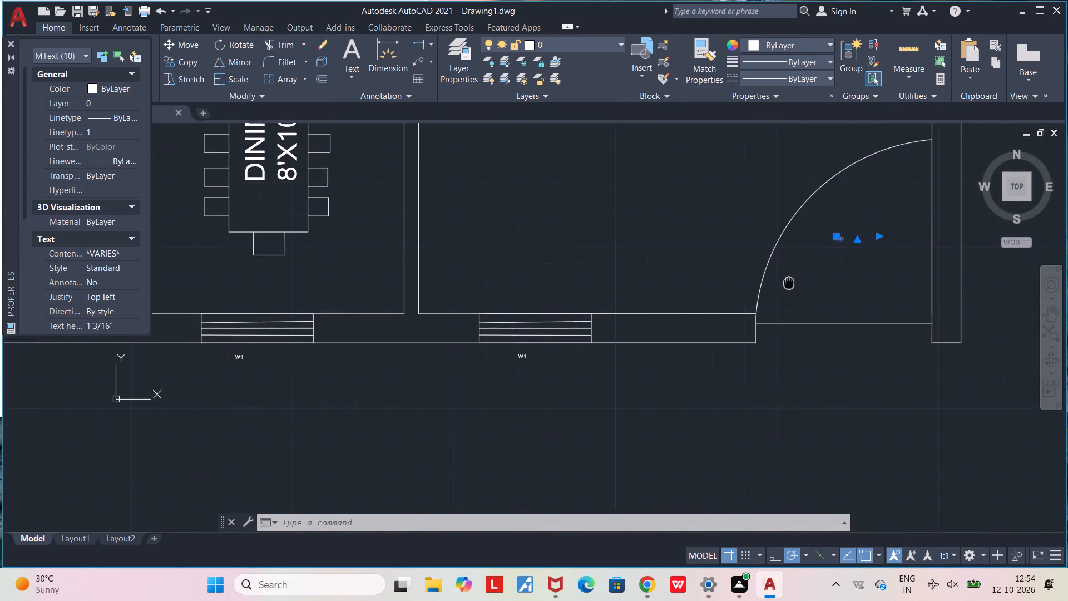
pyautogui.moveTo(789, 281); pyautogui.dragTo(789, 281, button='middle')
pyautogui.click(516, 358)
pyautogui.moveTo(420, 397); pyautogui.dragTo(528, 395, button='middle')
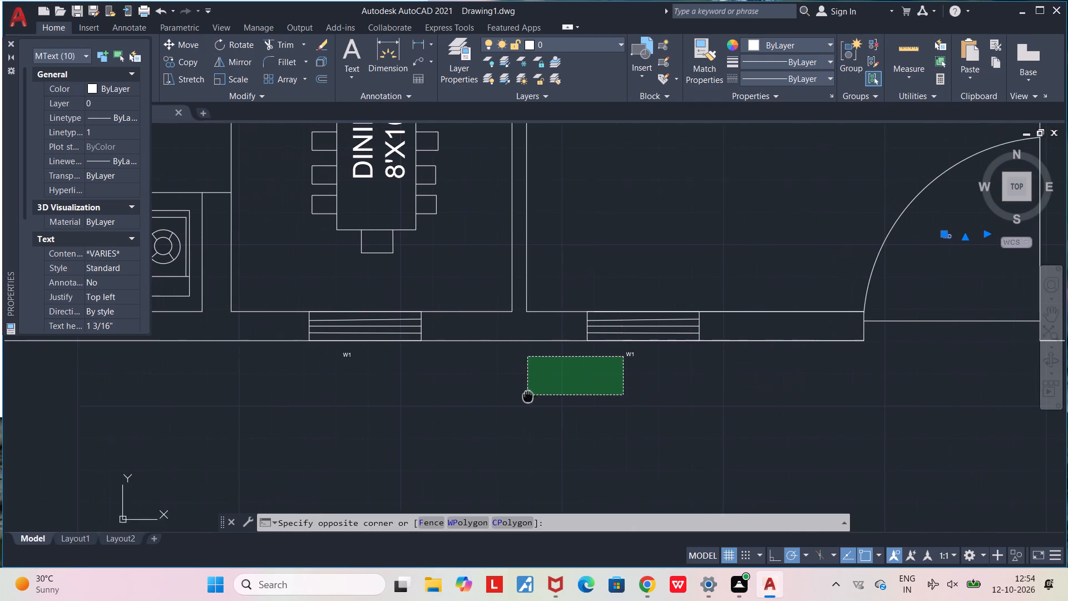
pyautogui.moveTo(528, 395); pyautogui.dragTo(529, 395, button='middle')
pyautogui.click(641, 349)
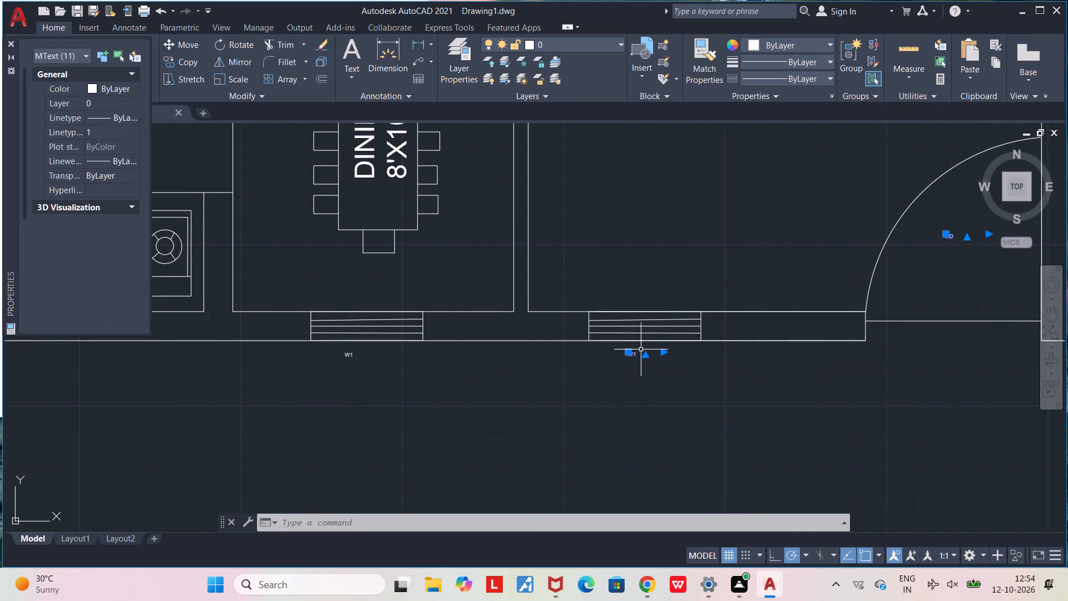
pyautogui.click(349, 353)
pyautogui.moveTo(385, 407); pyautogui.dragTo(463, 434, button='middle')
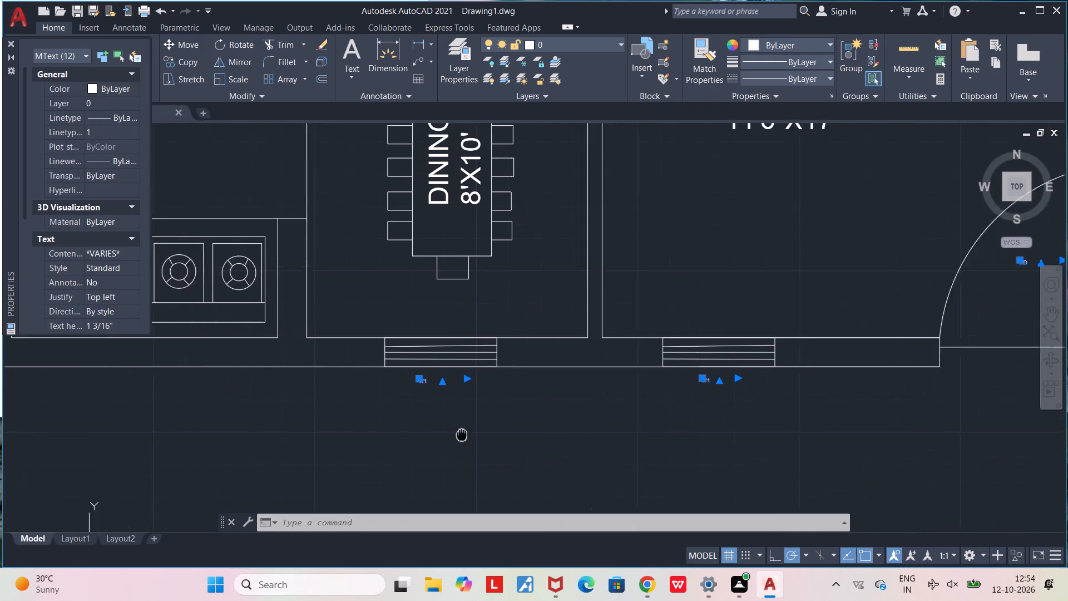
pyautogui.moveTo(463, 434); pyautogui.dragTo(535, 453, button='middle')
pyautogui.scroll(-3, 536, 454)
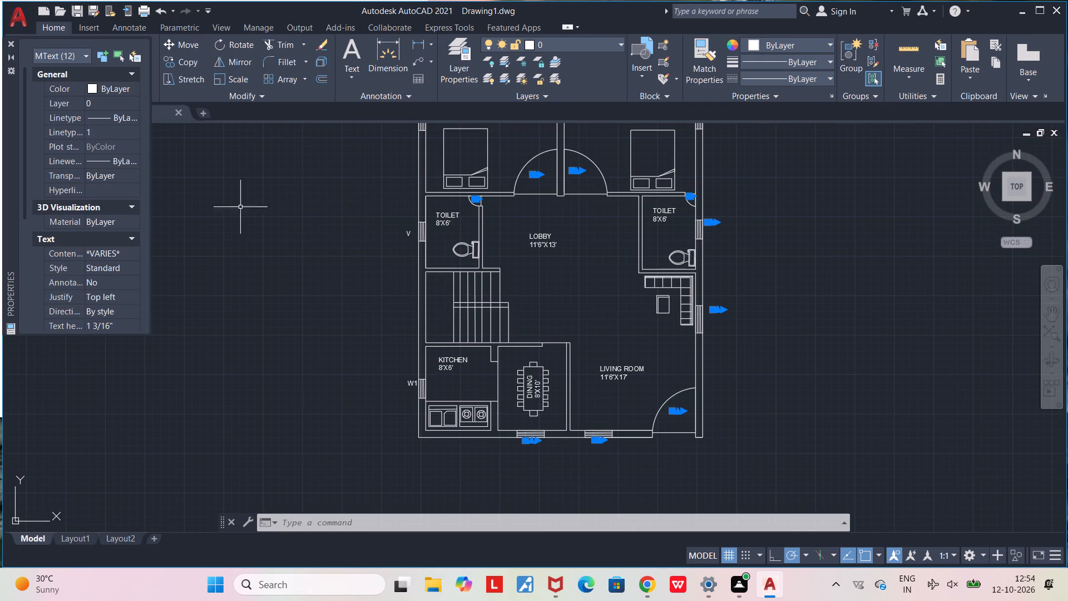
pyautogui.scroll(-2, 118, 313)
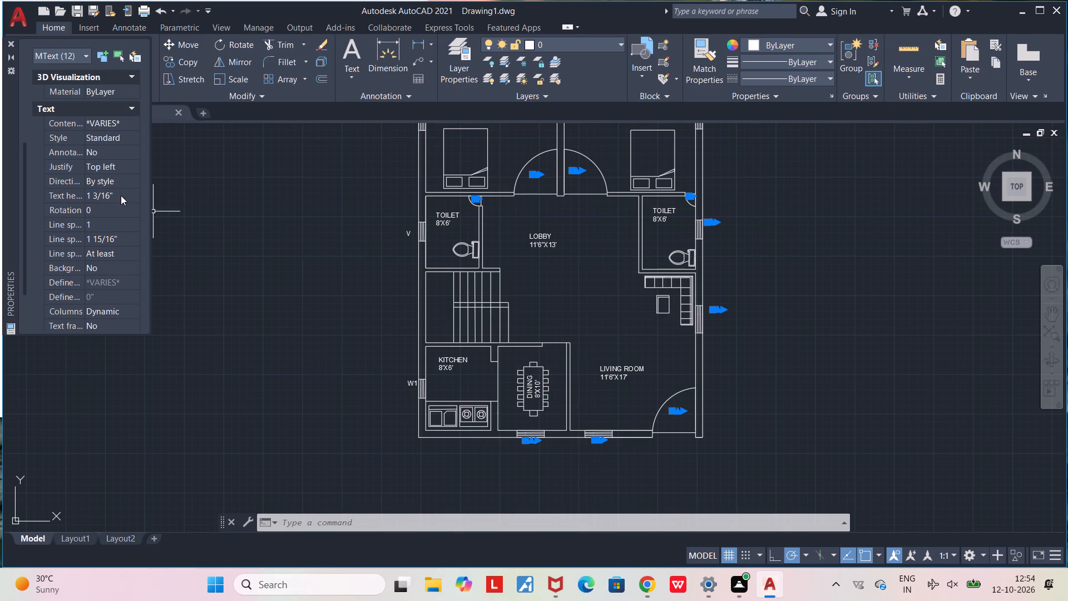
pyautogui.click(121, 193)
pyautogui.write('6"')
pyautogui.press('Return')
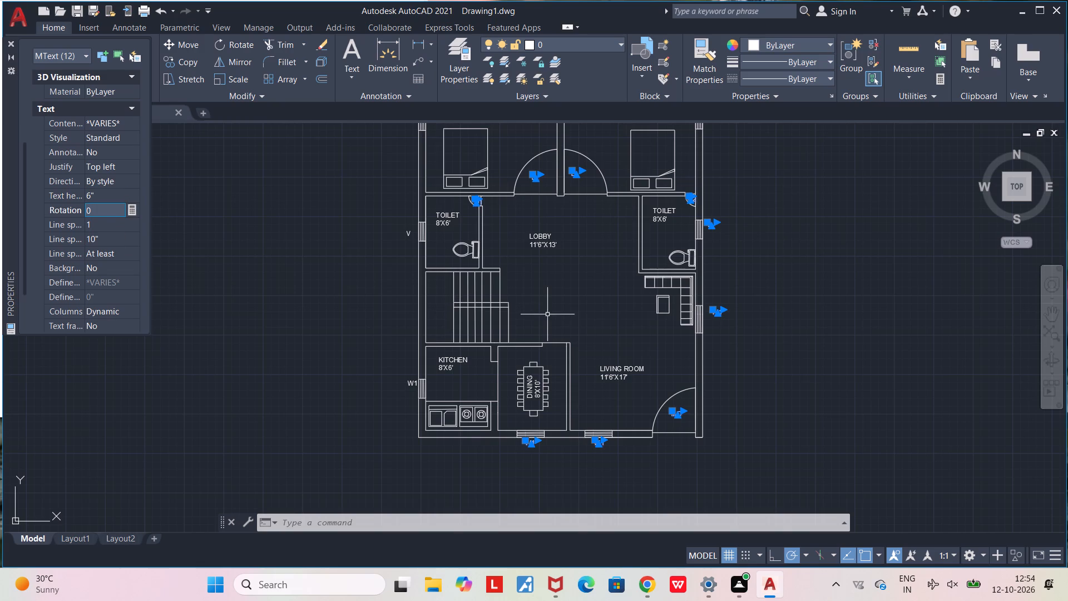
pyautogui.press('Escape')
pyautogui.moveTo(573, 370); pyautogui.dragTo(457, 433, button='middle')
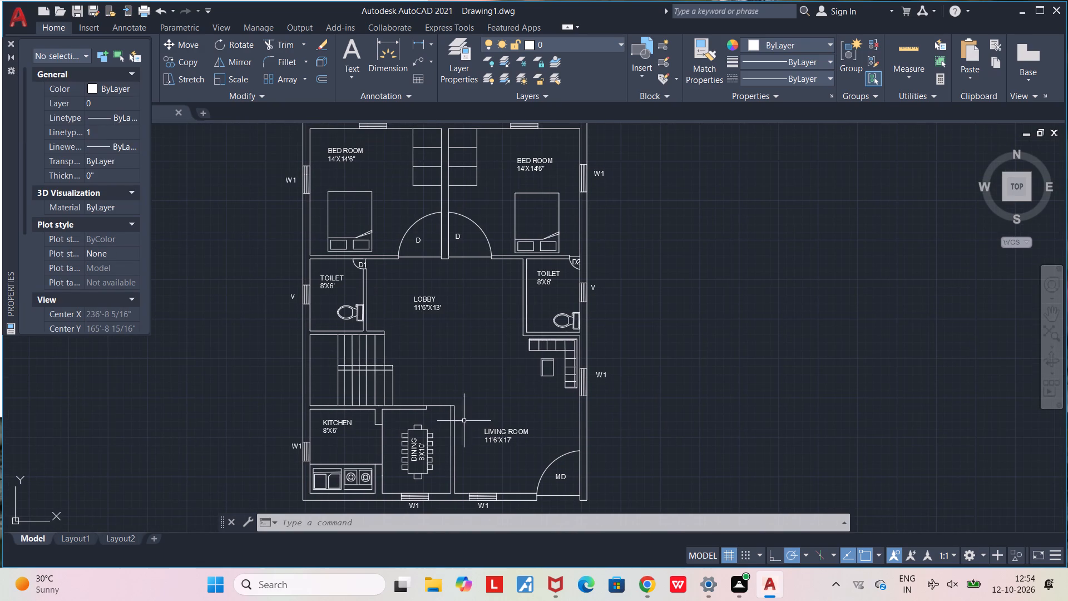
pyautogui.scroll(-1, 487, 362)
pyautogui.scroll(1, 492, 359)
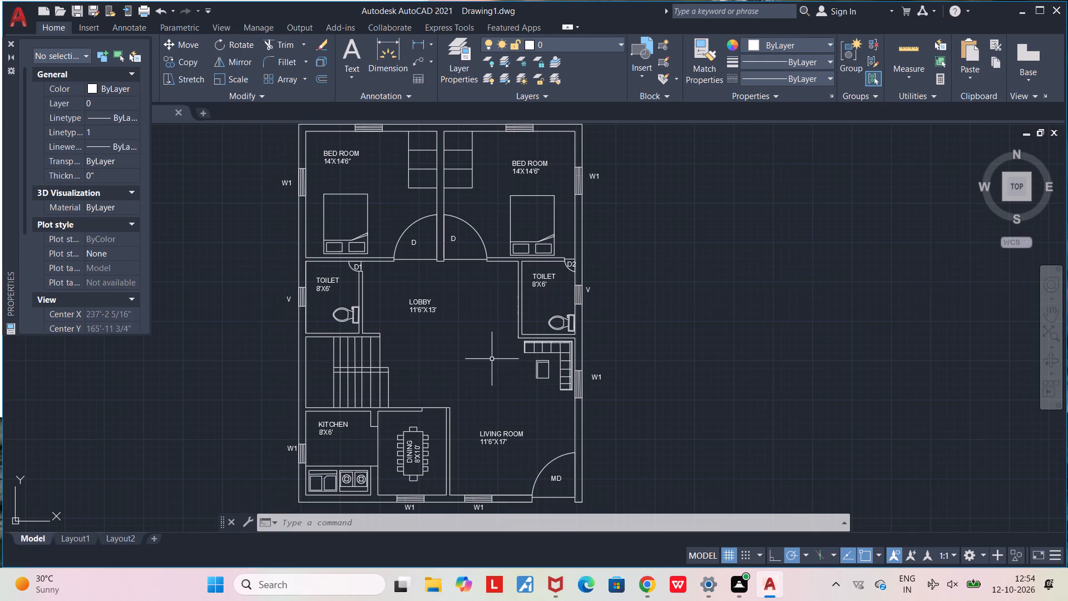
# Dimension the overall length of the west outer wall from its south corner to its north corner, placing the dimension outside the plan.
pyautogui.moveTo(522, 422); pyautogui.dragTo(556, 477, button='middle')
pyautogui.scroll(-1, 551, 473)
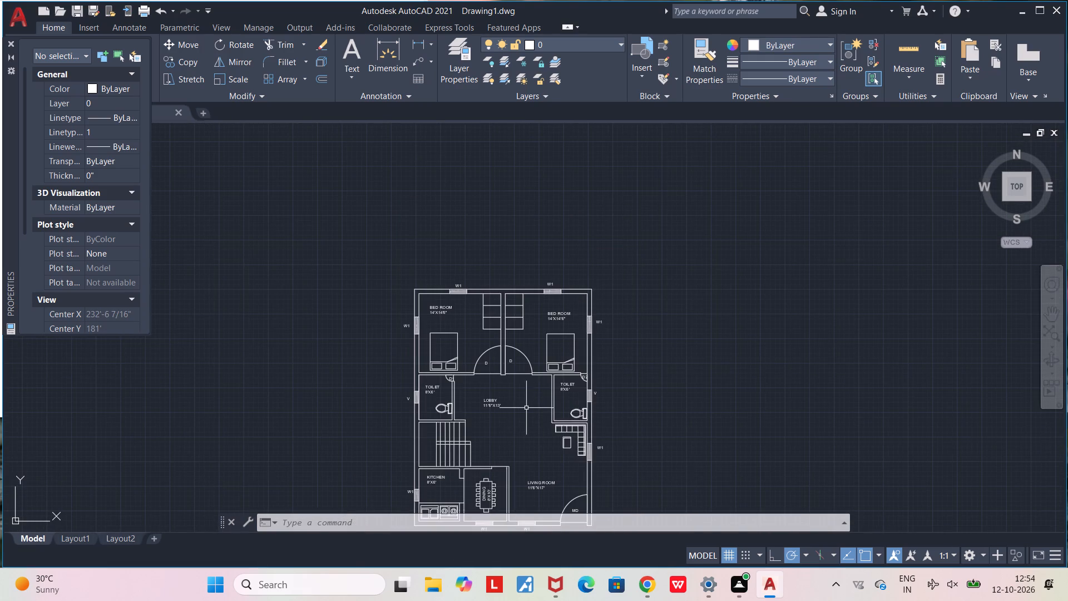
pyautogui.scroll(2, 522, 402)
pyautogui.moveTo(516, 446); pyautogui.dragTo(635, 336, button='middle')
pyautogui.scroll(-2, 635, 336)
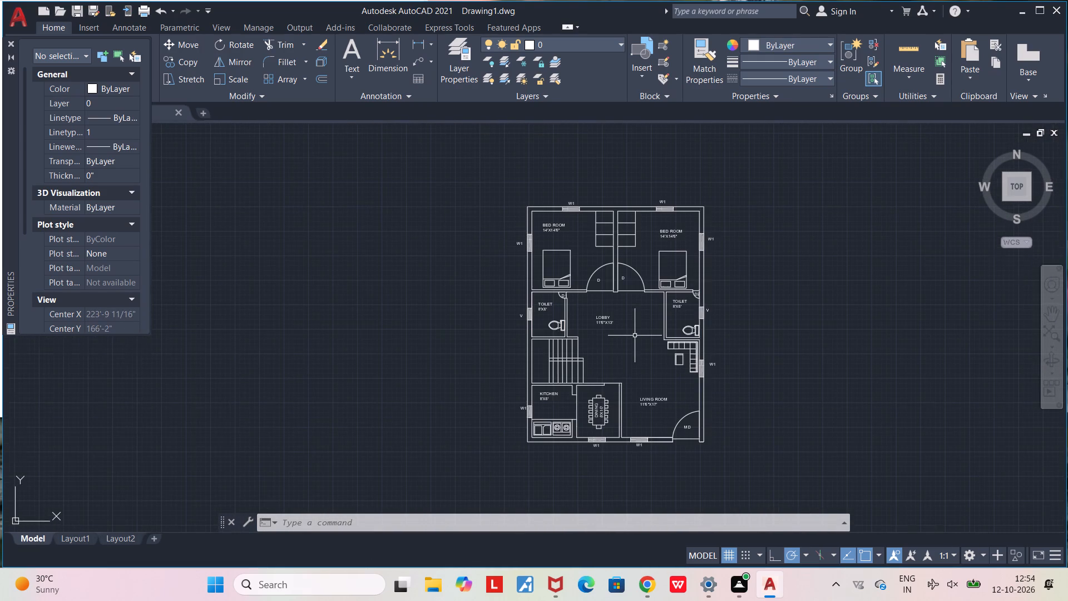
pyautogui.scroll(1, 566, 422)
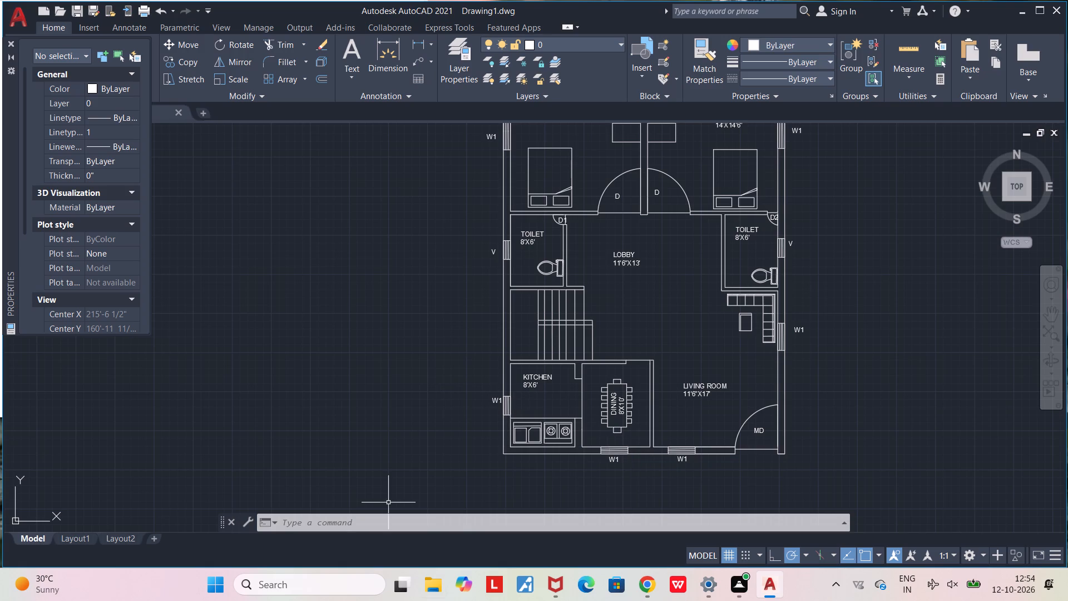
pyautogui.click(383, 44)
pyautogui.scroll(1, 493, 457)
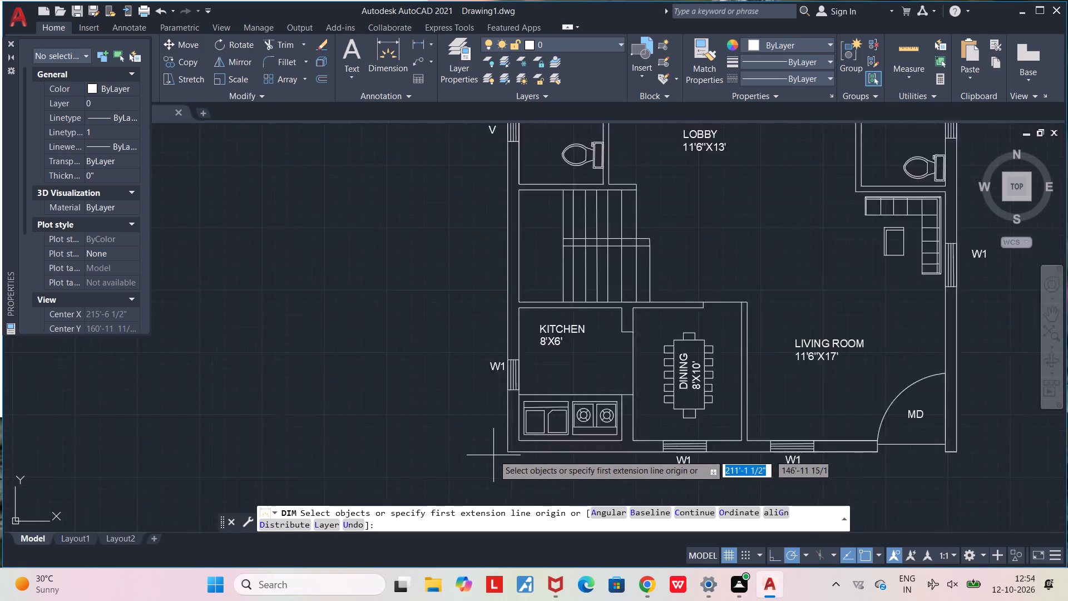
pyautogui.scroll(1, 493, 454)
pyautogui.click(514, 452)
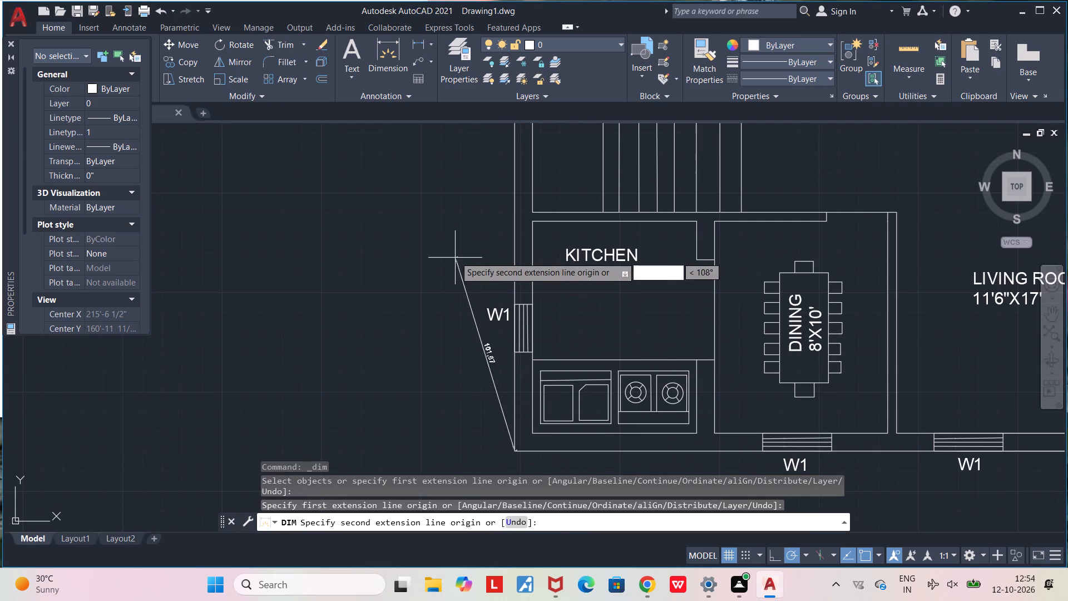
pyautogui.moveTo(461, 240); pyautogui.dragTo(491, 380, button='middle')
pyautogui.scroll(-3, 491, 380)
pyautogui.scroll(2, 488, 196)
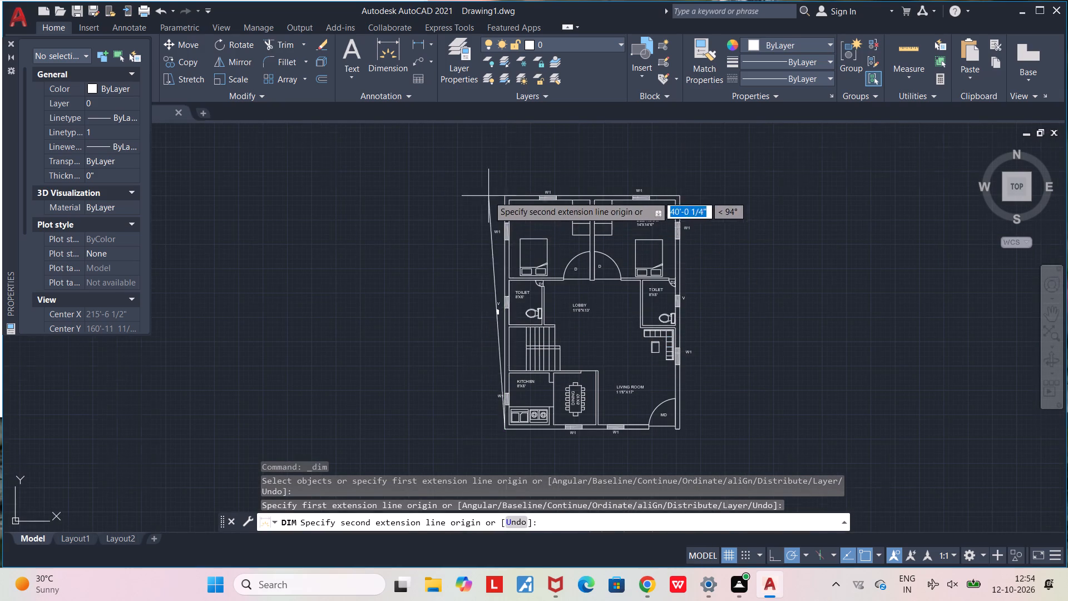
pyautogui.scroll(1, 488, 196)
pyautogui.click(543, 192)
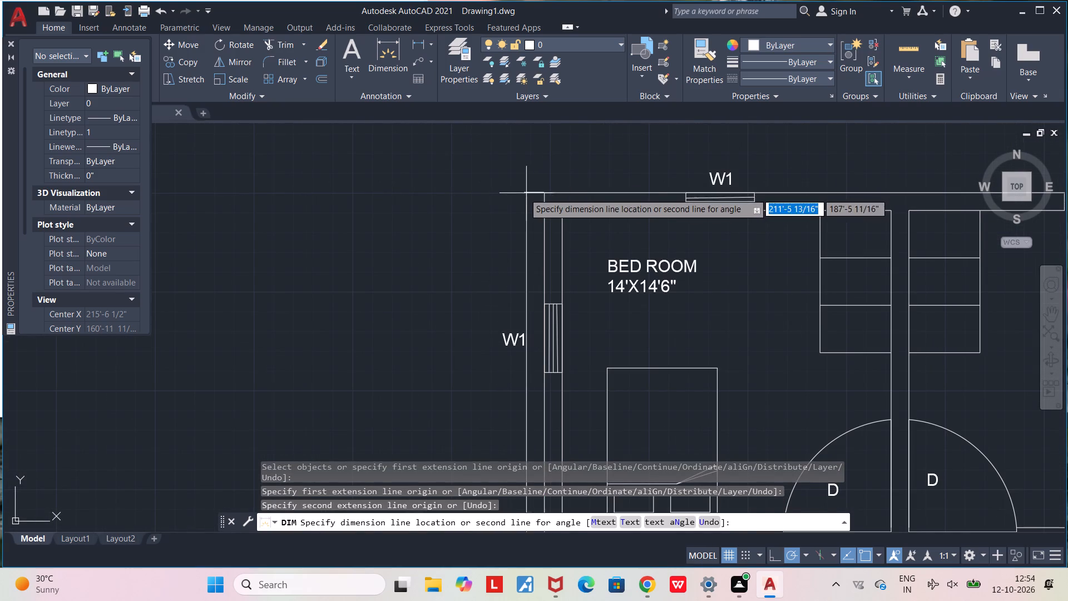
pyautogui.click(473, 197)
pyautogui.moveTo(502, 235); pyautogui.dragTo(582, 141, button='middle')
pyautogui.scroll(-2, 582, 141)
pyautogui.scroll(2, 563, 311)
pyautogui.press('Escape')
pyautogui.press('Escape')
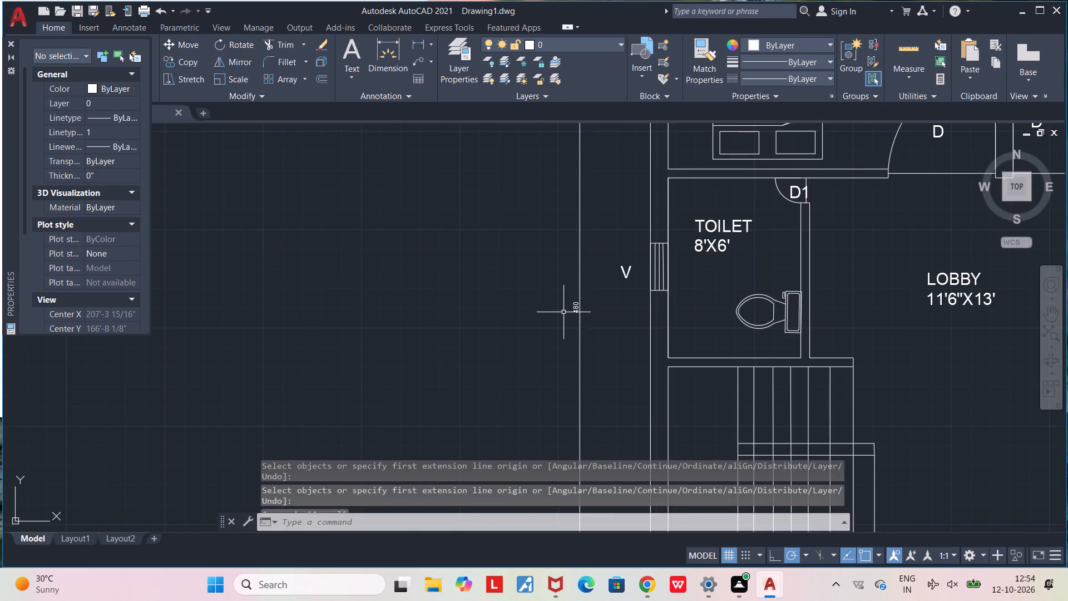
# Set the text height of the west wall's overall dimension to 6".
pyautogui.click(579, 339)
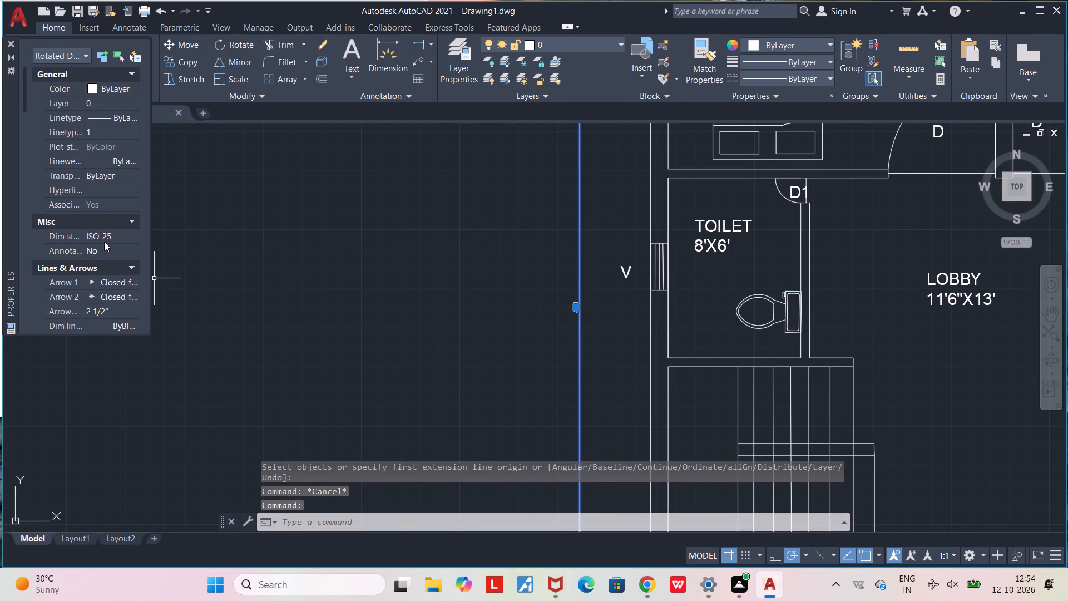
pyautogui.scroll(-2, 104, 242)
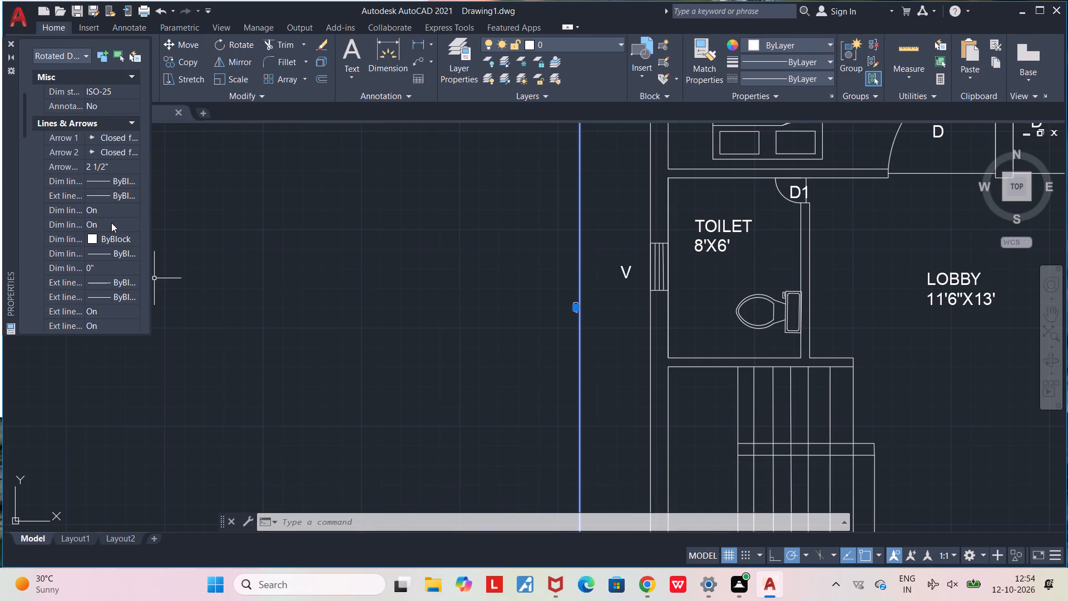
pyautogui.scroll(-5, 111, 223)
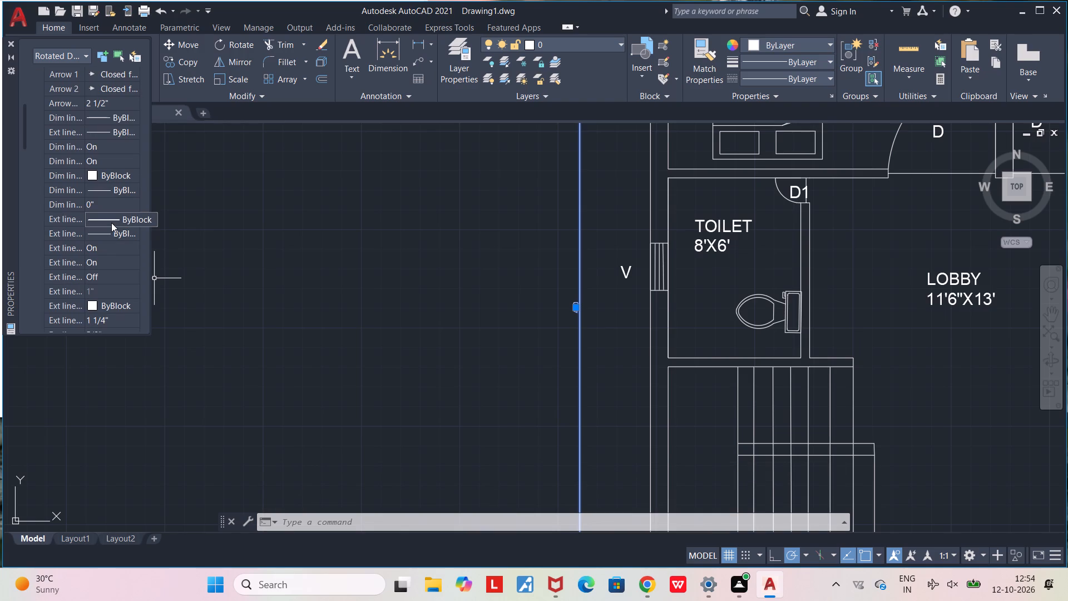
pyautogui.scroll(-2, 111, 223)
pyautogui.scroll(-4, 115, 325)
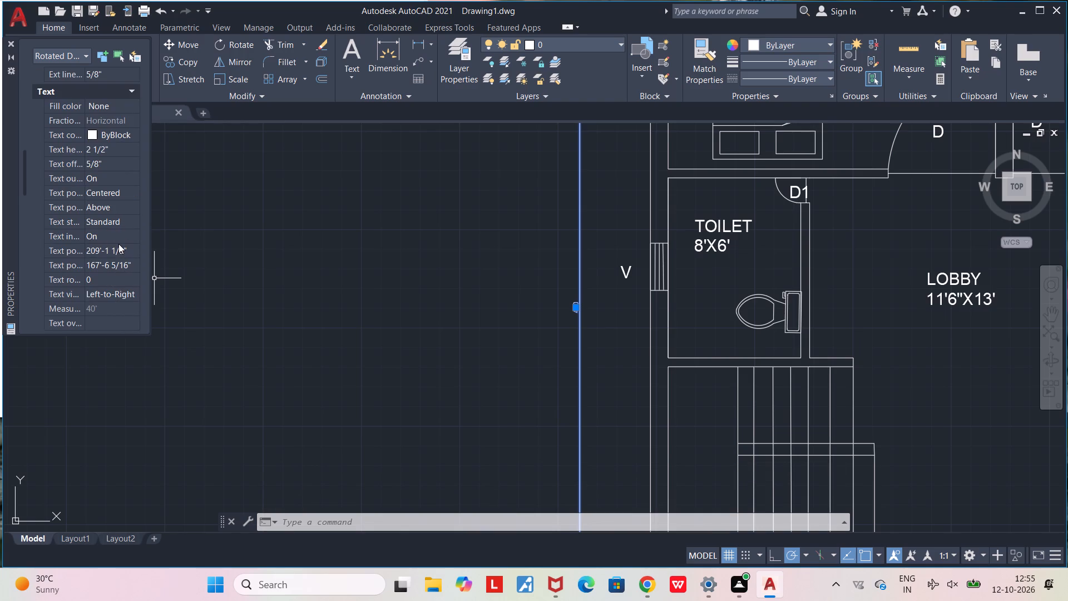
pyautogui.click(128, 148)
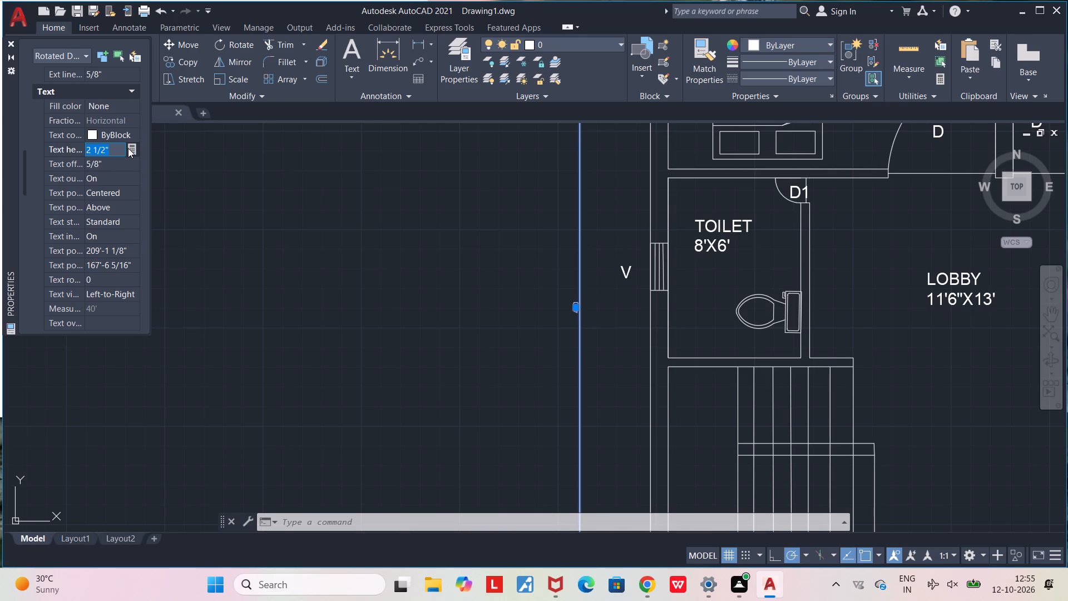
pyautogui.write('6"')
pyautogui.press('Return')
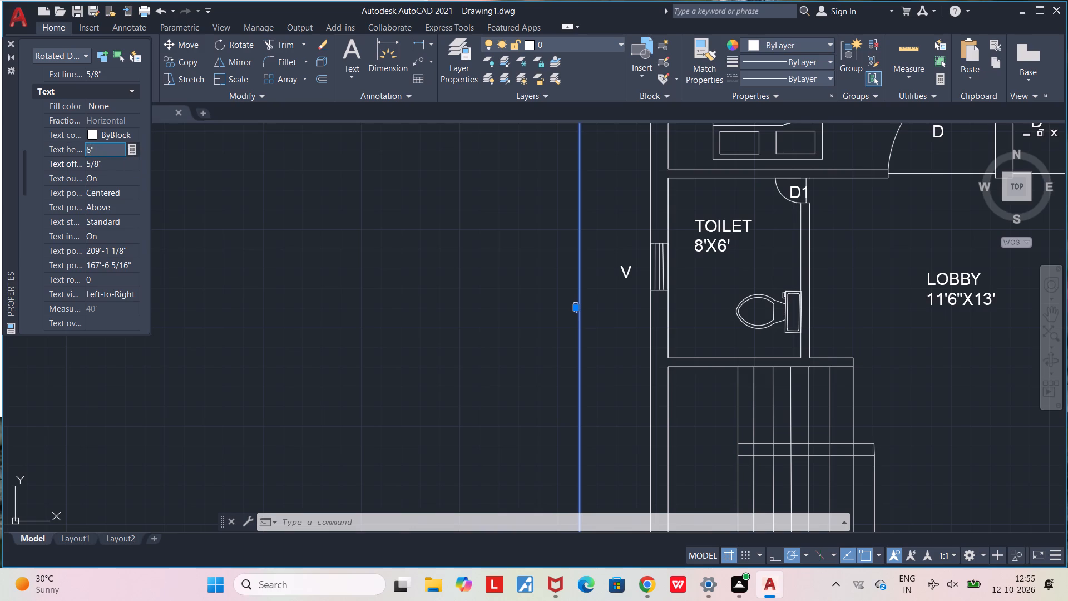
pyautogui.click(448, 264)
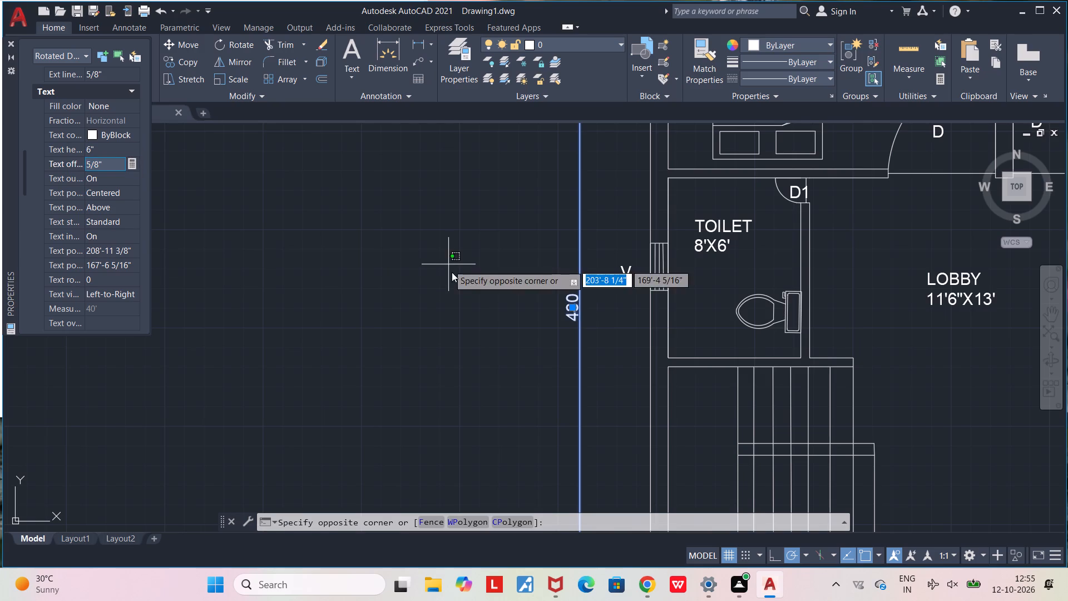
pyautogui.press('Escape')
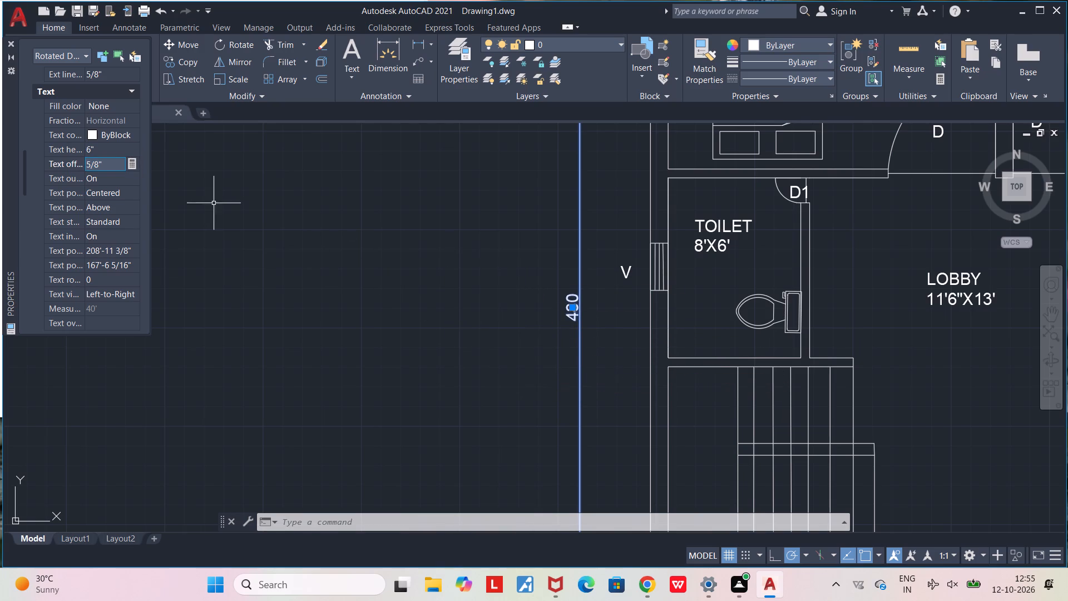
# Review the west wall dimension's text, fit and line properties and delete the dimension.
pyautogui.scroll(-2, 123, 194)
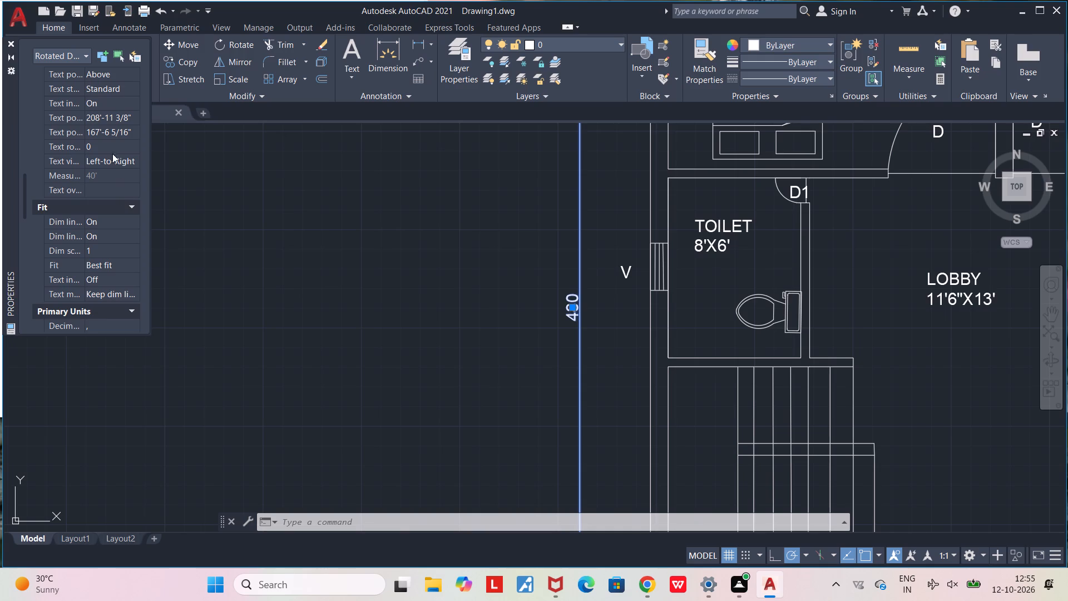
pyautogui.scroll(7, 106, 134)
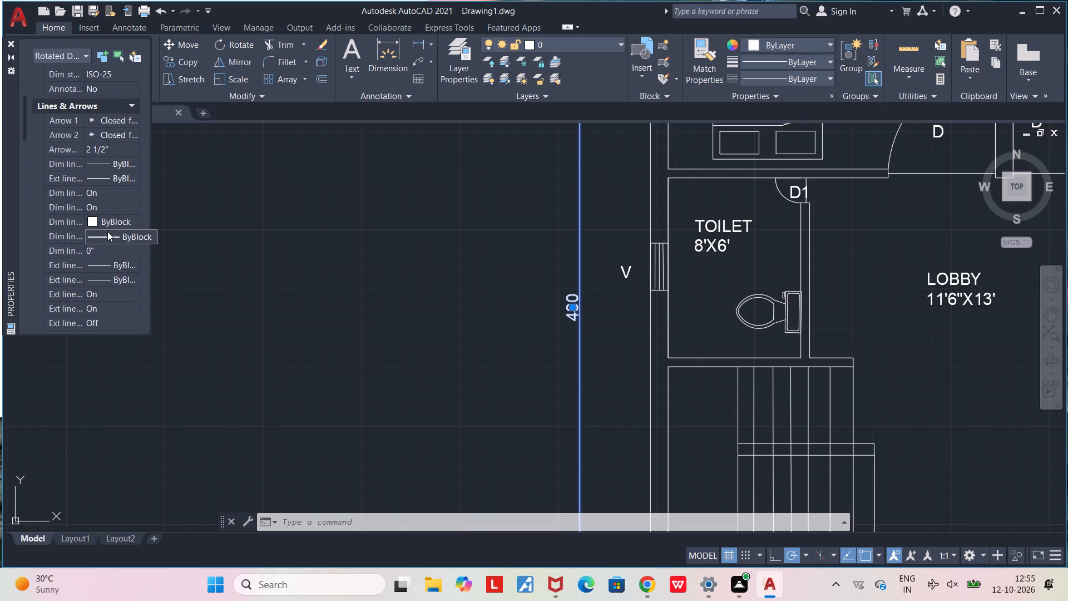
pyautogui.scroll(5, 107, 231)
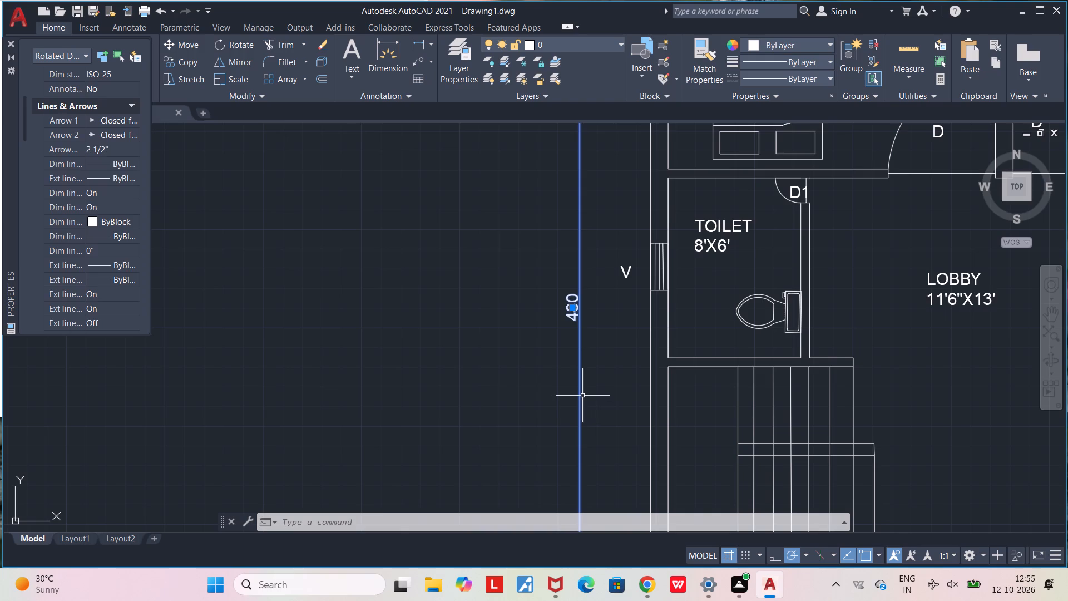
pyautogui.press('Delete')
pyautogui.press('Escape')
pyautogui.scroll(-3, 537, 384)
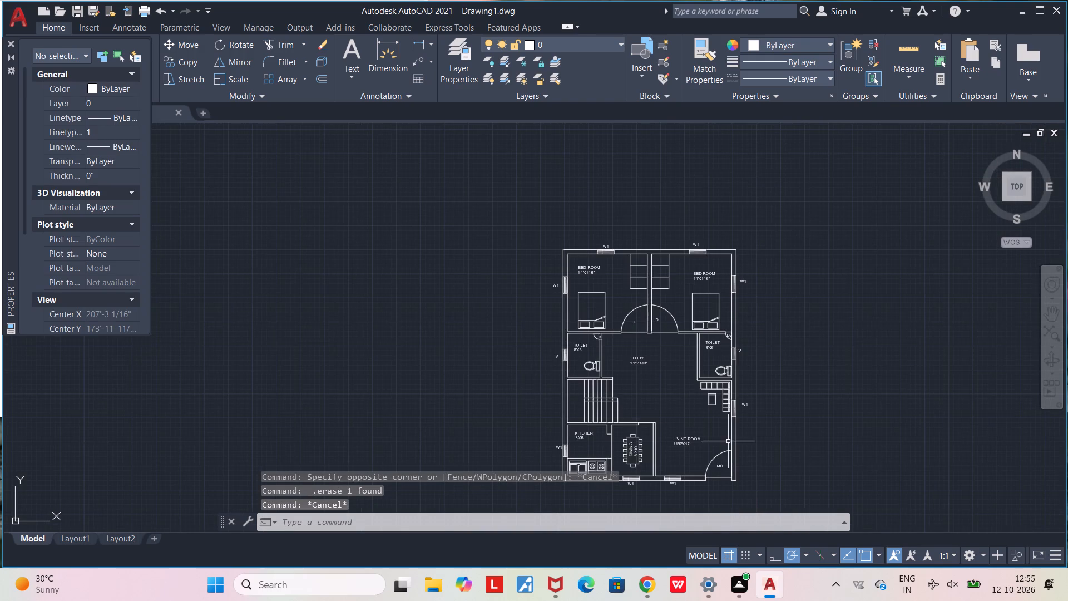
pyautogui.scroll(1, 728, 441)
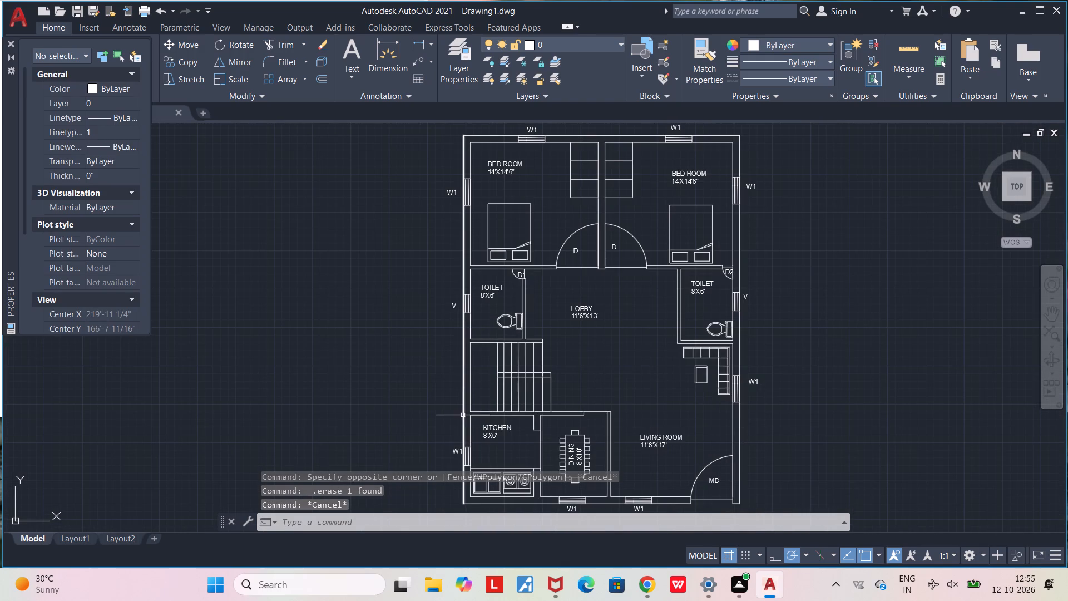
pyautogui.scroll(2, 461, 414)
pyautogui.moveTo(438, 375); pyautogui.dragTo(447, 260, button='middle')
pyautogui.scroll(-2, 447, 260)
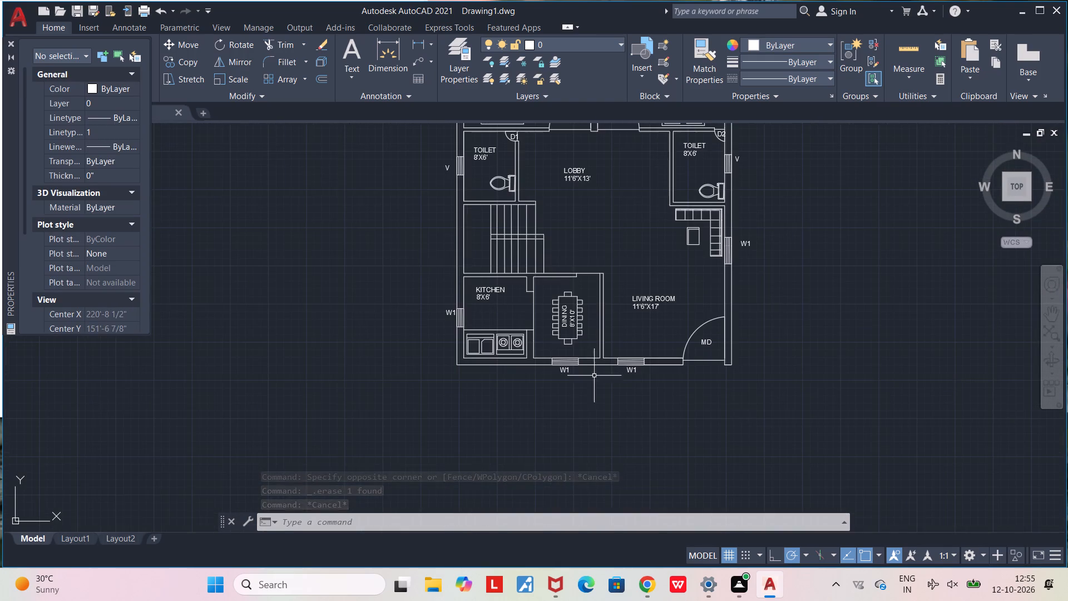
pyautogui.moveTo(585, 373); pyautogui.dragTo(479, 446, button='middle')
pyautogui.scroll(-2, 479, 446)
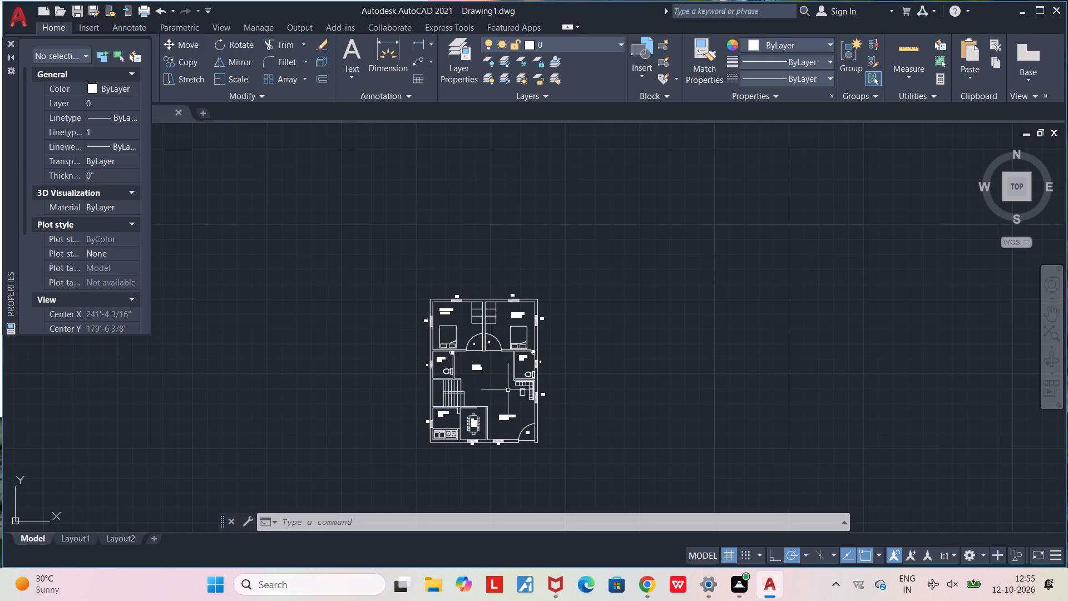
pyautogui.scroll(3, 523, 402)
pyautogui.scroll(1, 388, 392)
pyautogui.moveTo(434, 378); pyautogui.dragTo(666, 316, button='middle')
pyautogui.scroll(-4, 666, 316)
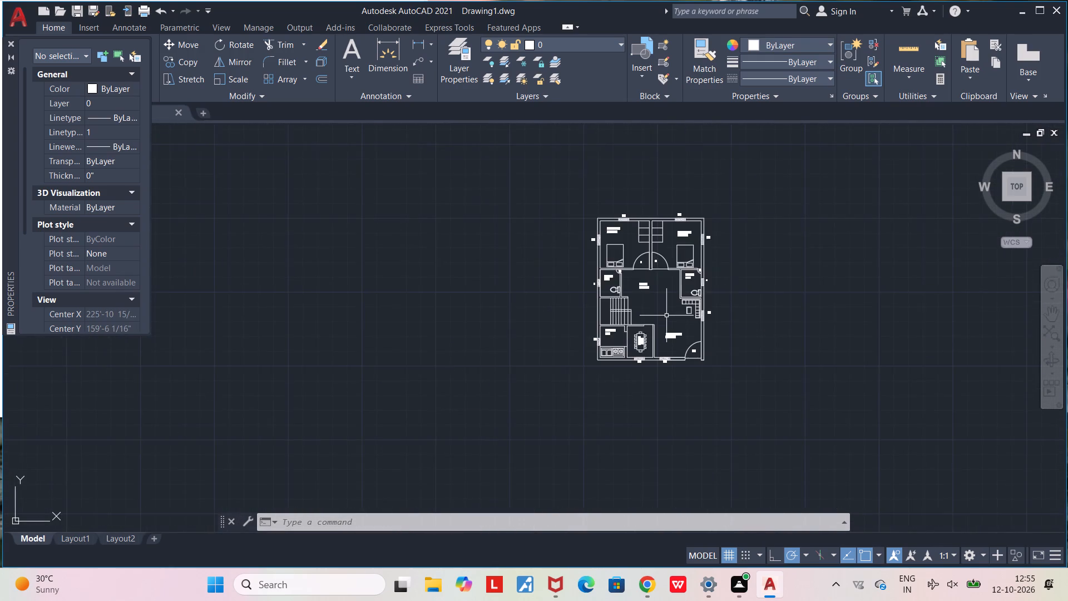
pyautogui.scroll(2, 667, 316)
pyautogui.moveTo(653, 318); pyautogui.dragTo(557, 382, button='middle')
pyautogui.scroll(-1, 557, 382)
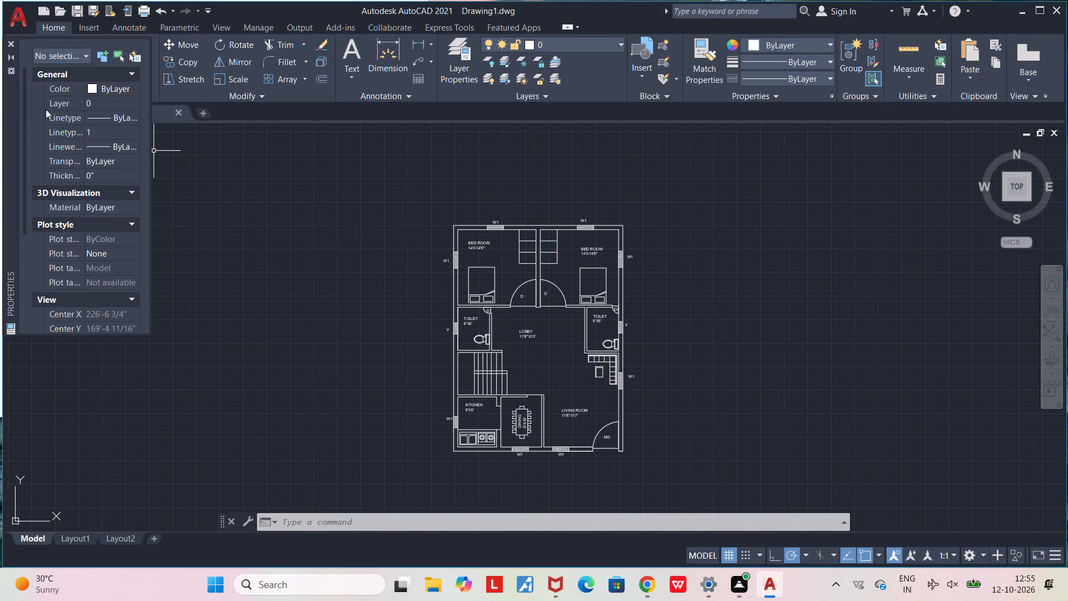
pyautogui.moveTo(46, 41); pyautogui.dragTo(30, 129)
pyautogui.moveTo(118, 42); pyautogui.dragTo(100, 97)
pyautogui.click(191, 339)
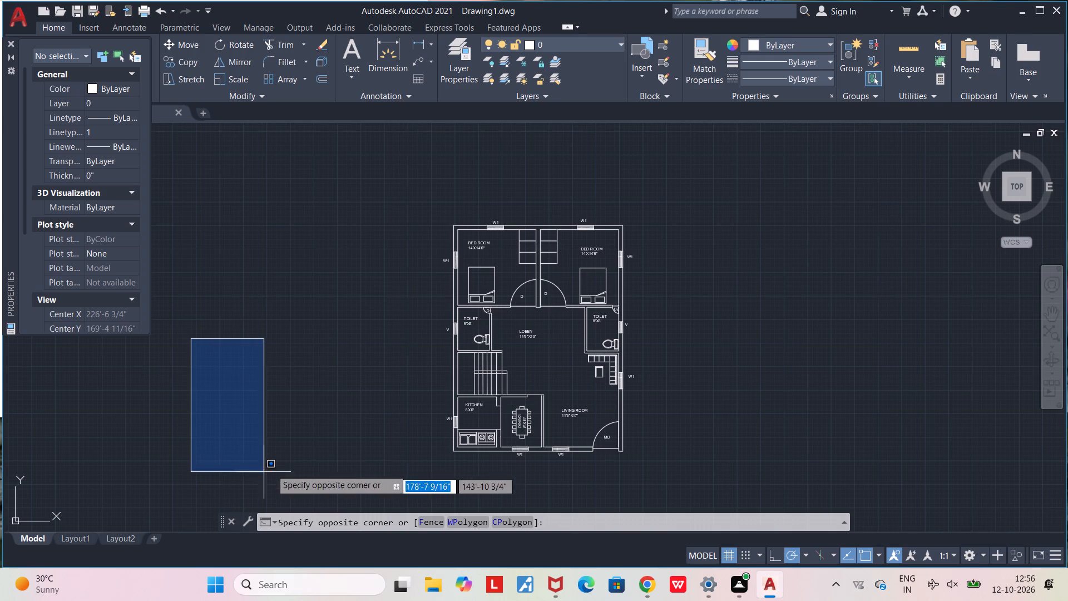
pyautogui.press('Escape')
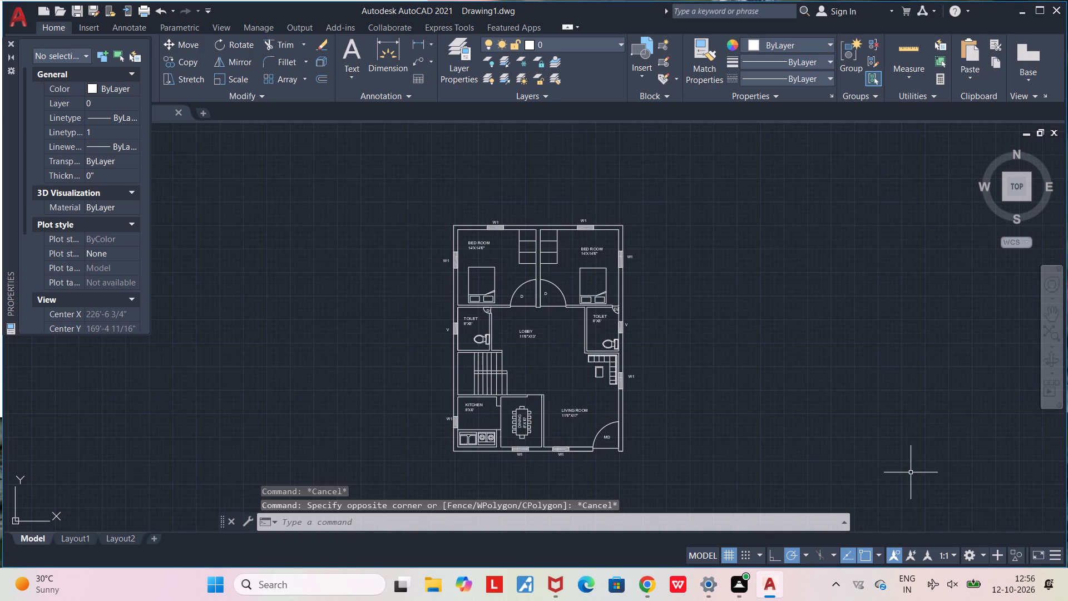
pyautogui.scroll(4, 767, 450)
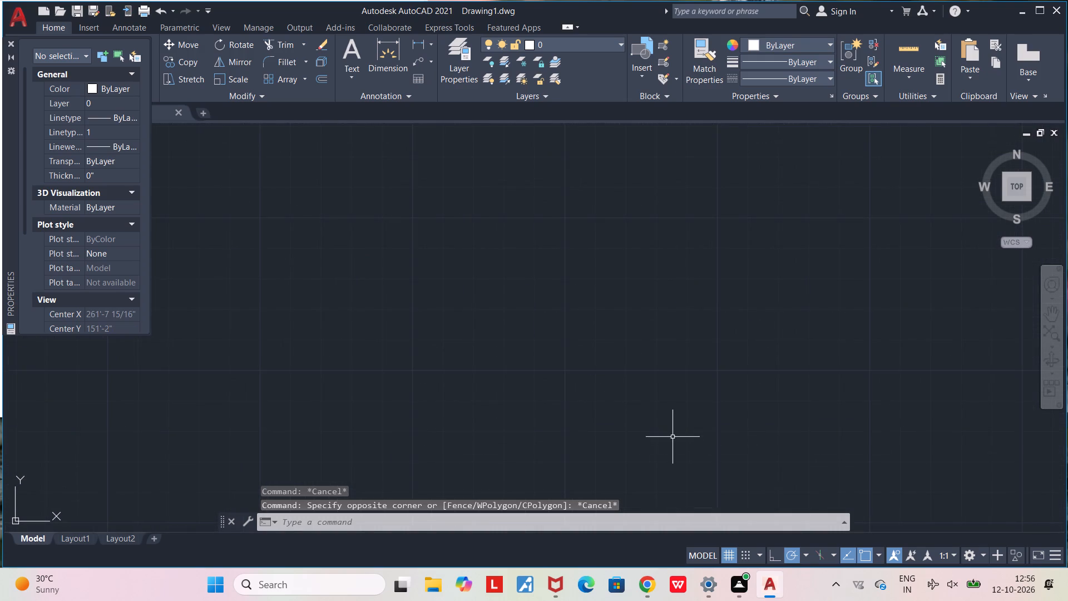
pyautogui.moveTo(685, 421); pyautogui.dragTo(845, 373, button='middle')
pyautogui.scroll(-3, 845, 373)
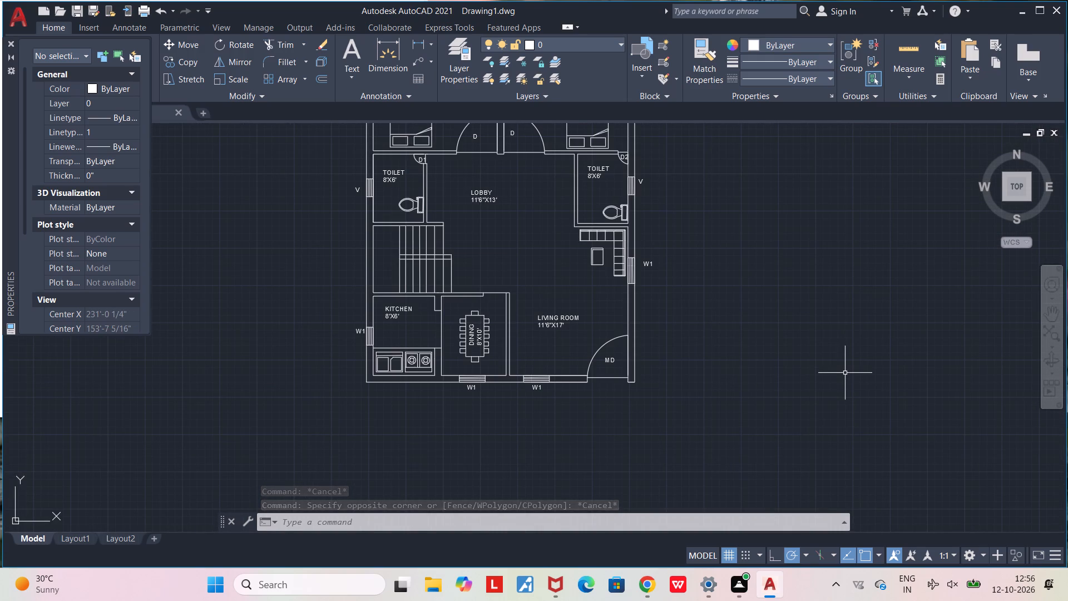
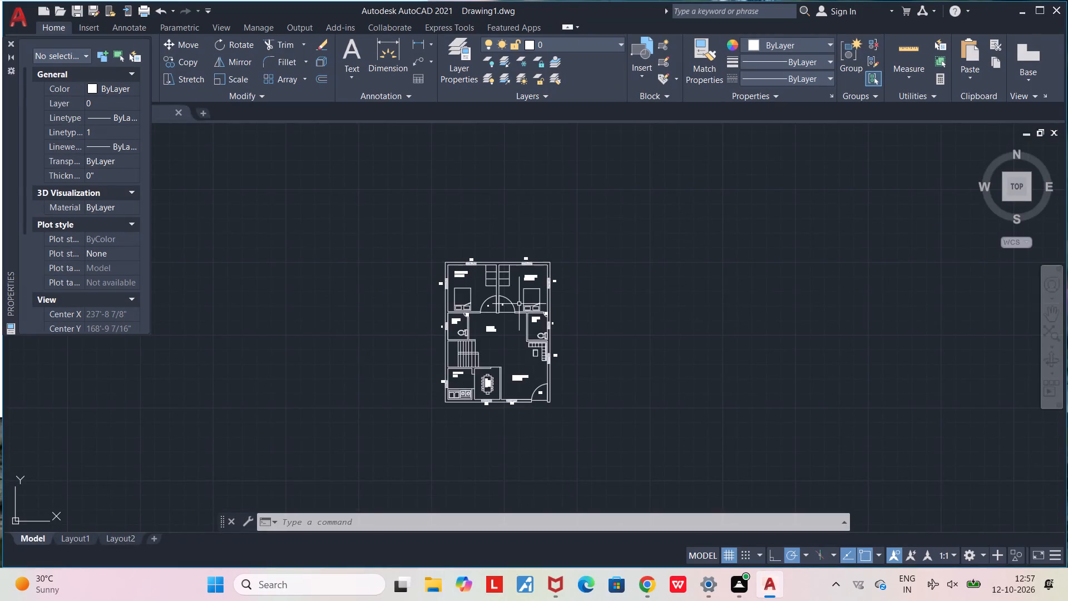
# Move the D mark of the east bedroom door about 11" southeast, toward the middle of its door swing.
pyautogui.scroll(2, 519, 304)
pyautogui.scroll(2, 511, 348)
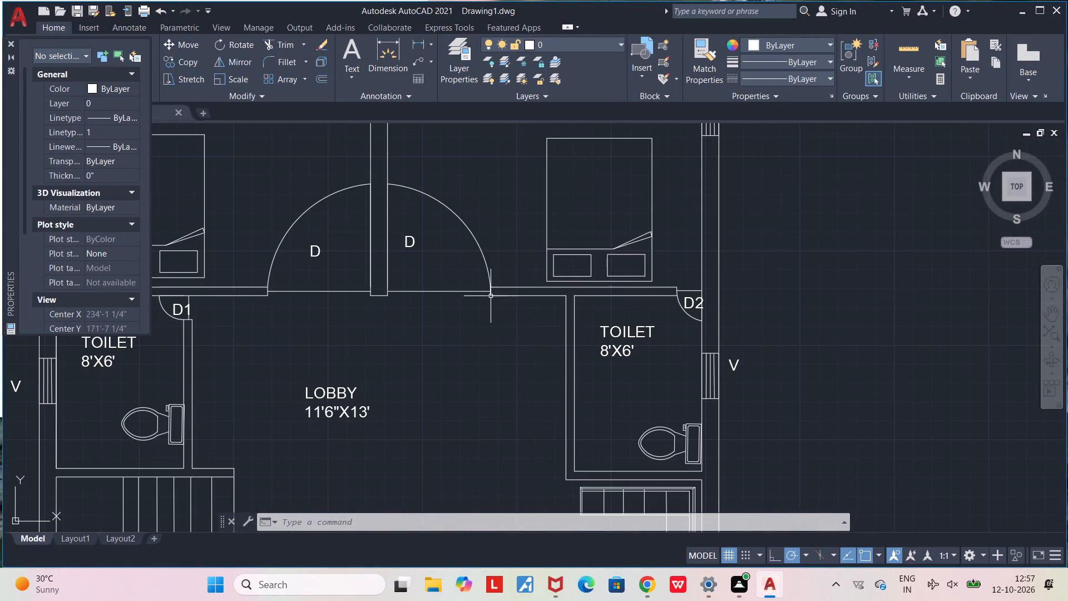
pyautogui.click(413, 242)
pyautogui.scroll(3, 412, 242)
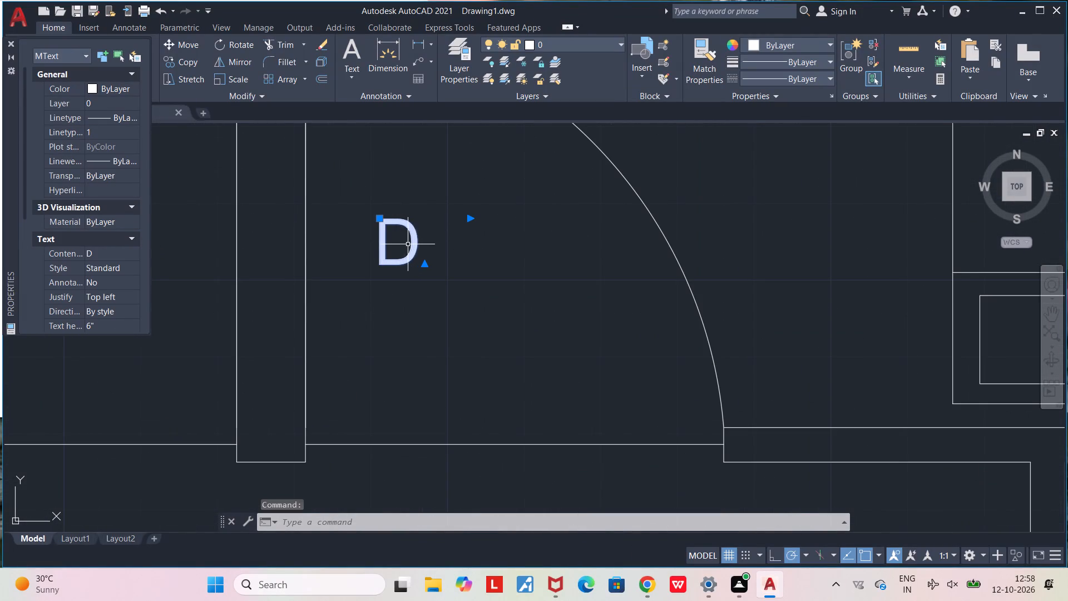
pyautogui.moveTo(408, 244); pyautogui.dragTo(413, 255)
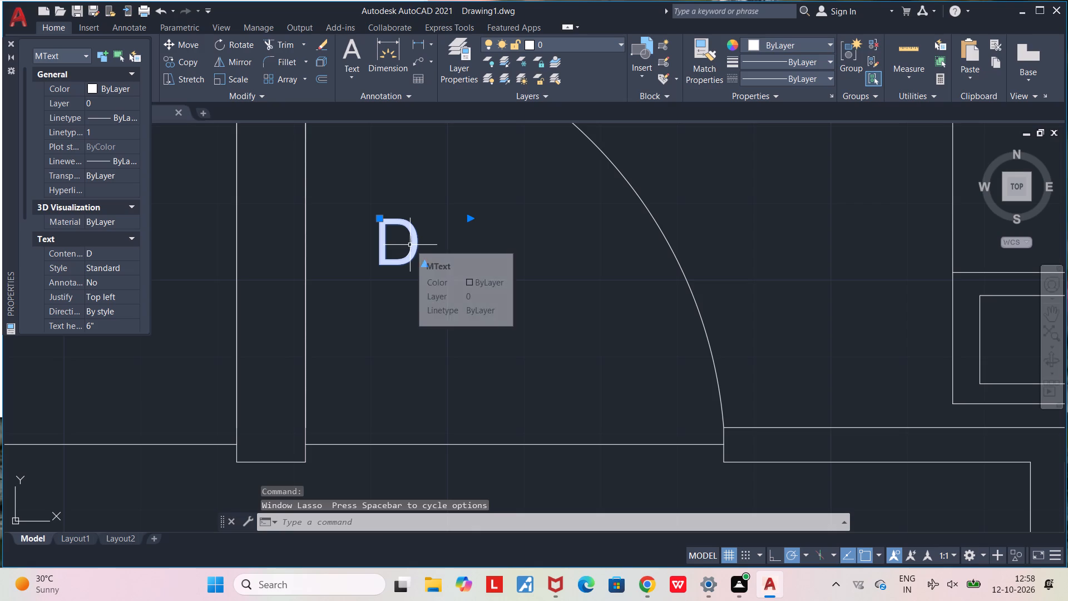
pyautogui.press('m')
pyautogui.press('Return')
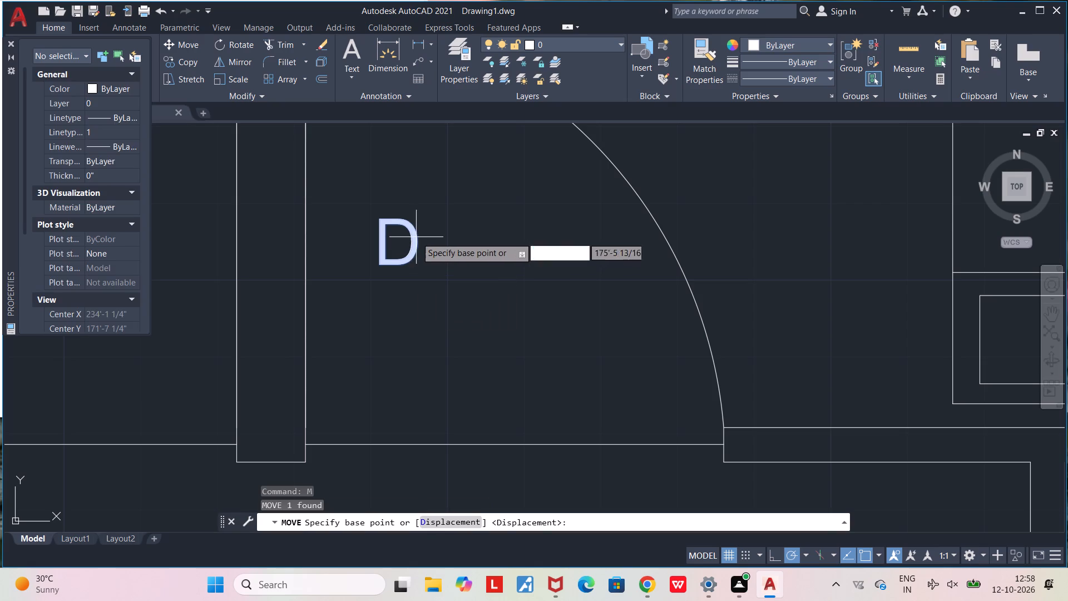
pyautogui.moveTo(378, 266); pyautogui.dragTo(393, 276)
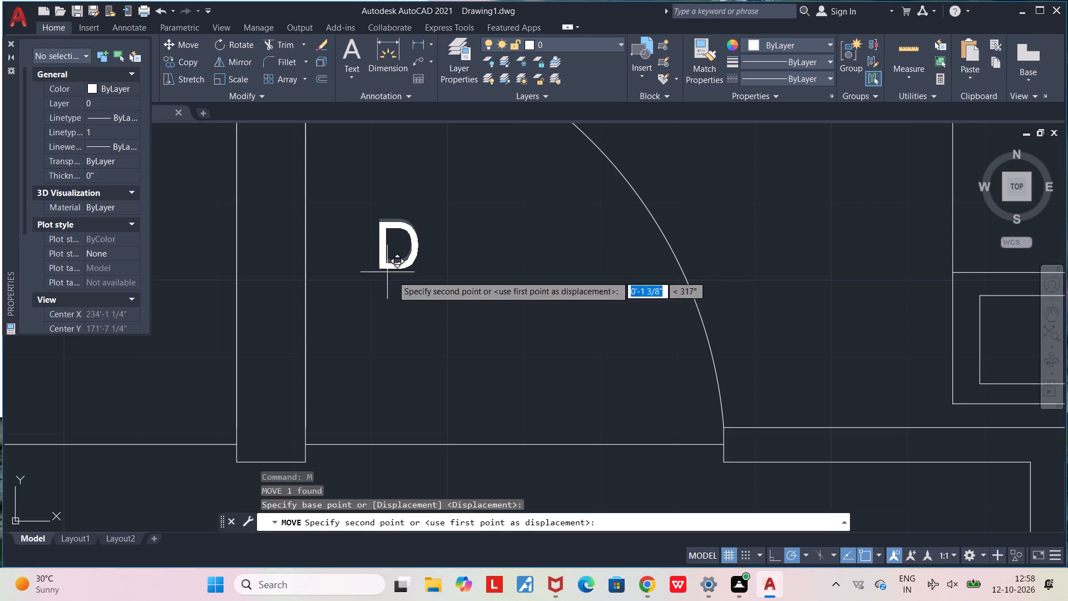
pyautogui.moveTo(393, 276); pyautogui.dragTo(461, 303)
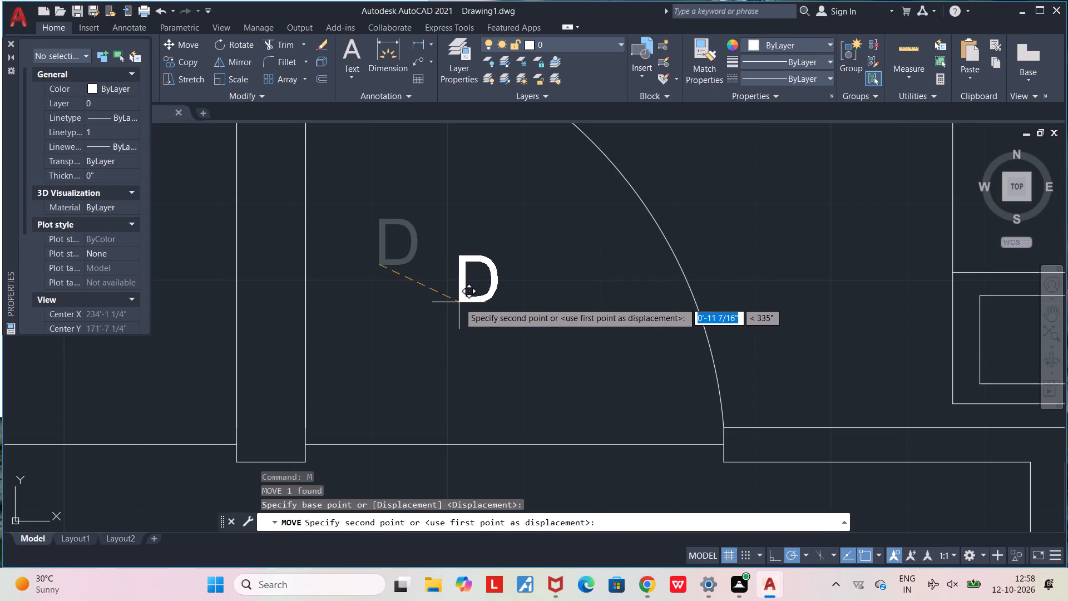
pyautogui.click(459, 303)
pyautogui.scroll(-4, 457, 308)
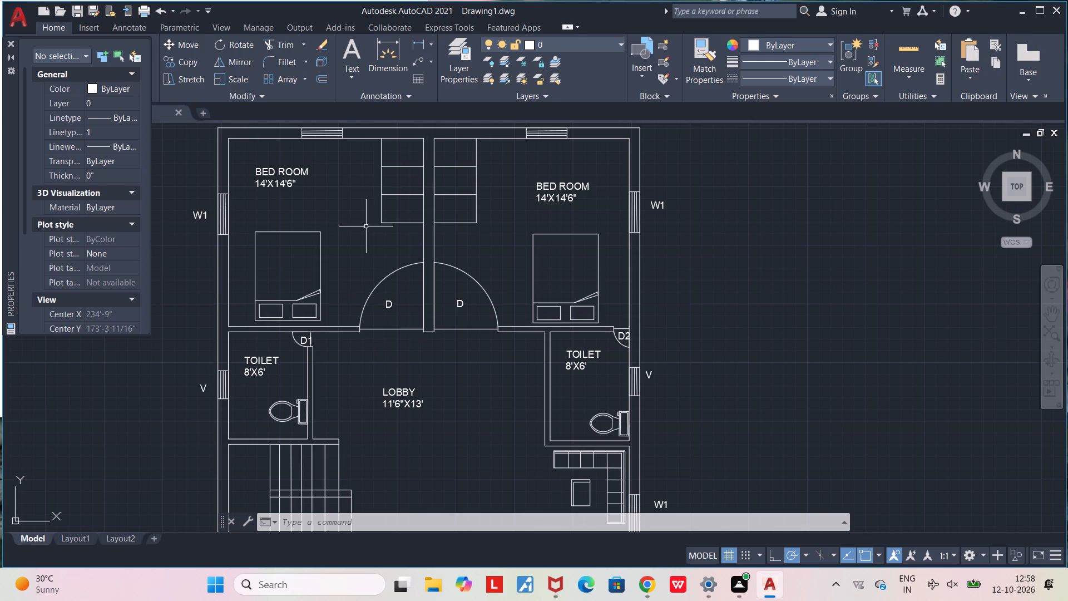
# Save the drawing in the Documents folder under the name 49 as an AutoCAD 2018 drawing.
pyautogui.hotkey('ctrl', 's')
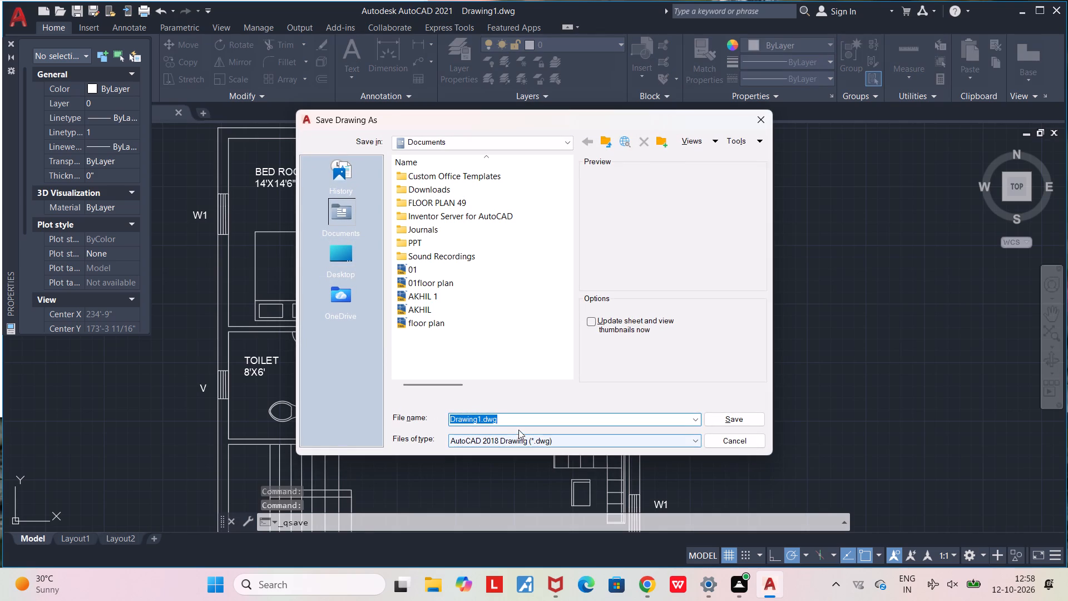
pyautogui.write('49')
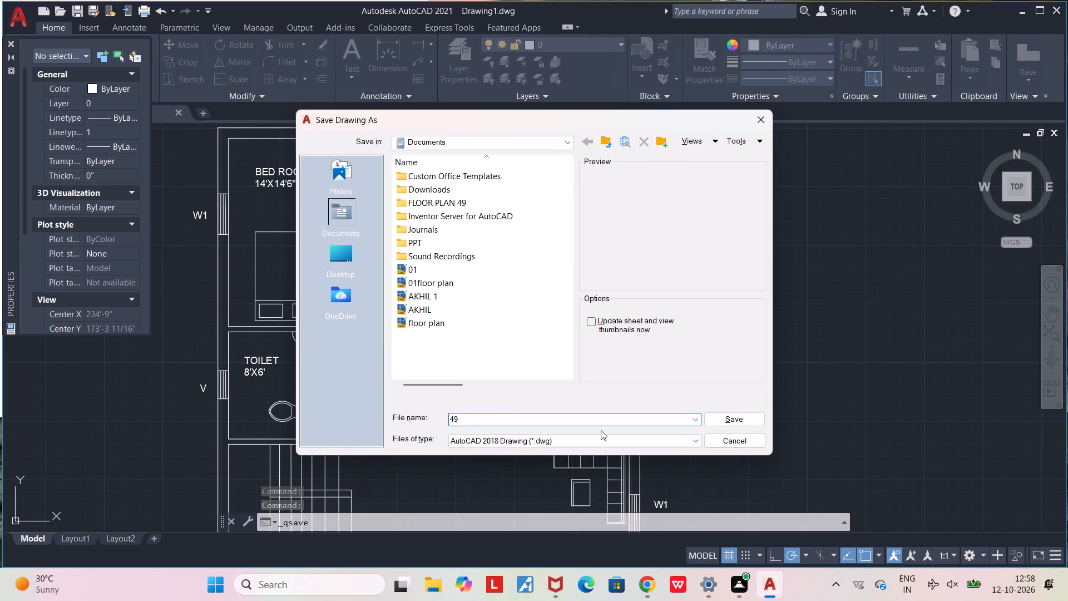
pyautogui.click(741, 423)
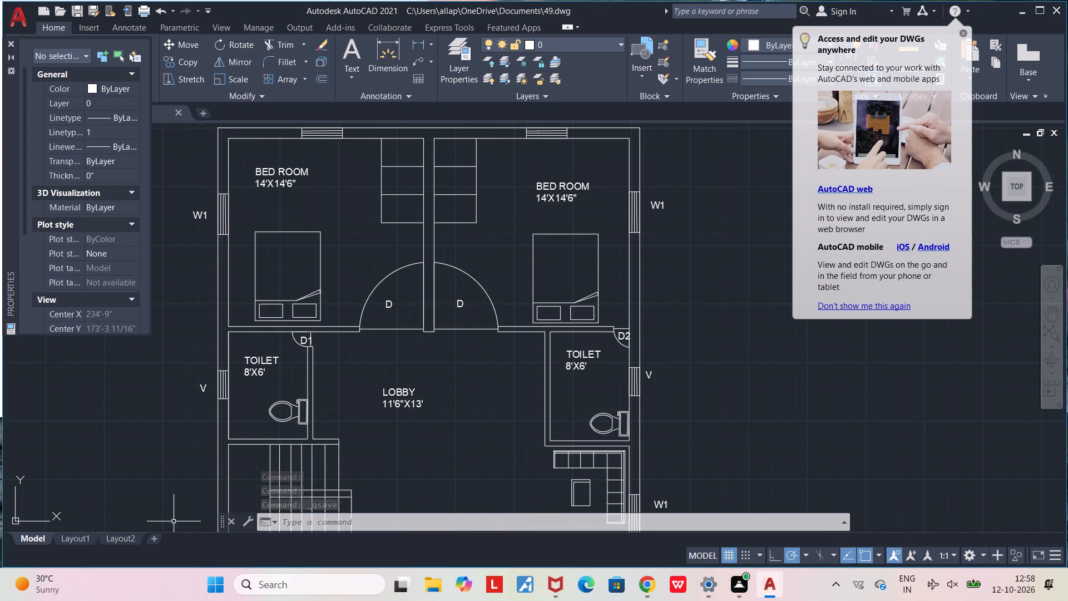
# Close the Properties palette, with the whole floor plan in view.
pyautogui.scroll(-1, 591, 401)
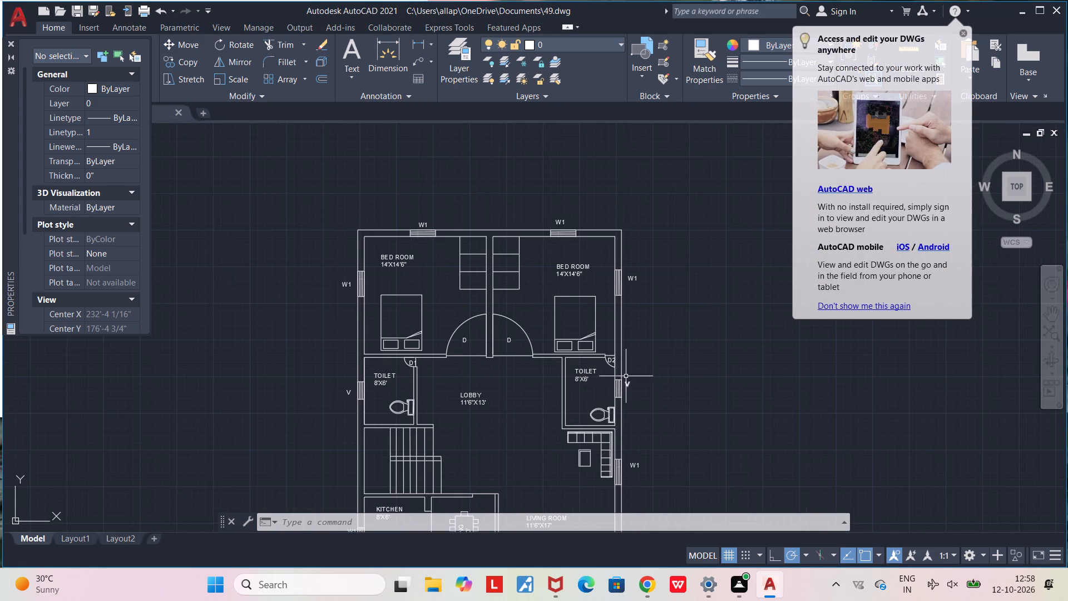
pyautogui.moveTo(623, 381); pyautogui.dragTo(601, 285, button='middle')
pyautogui.scroll(-1, 601, 285)
pyautogui.scroll(1, 578, 318)
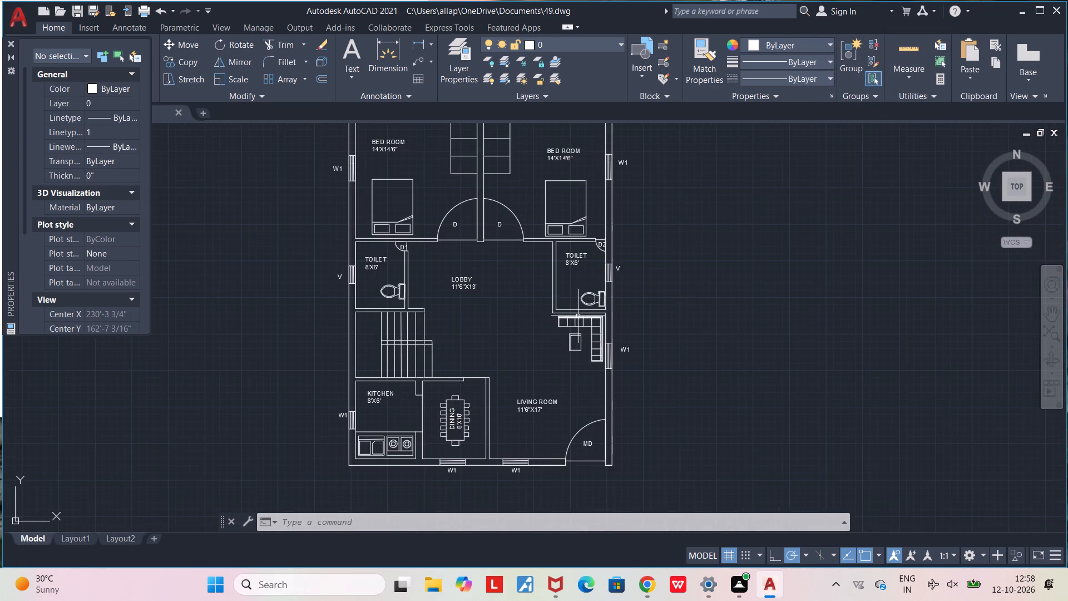
pyautogui.scroll(-1, 578, 316)
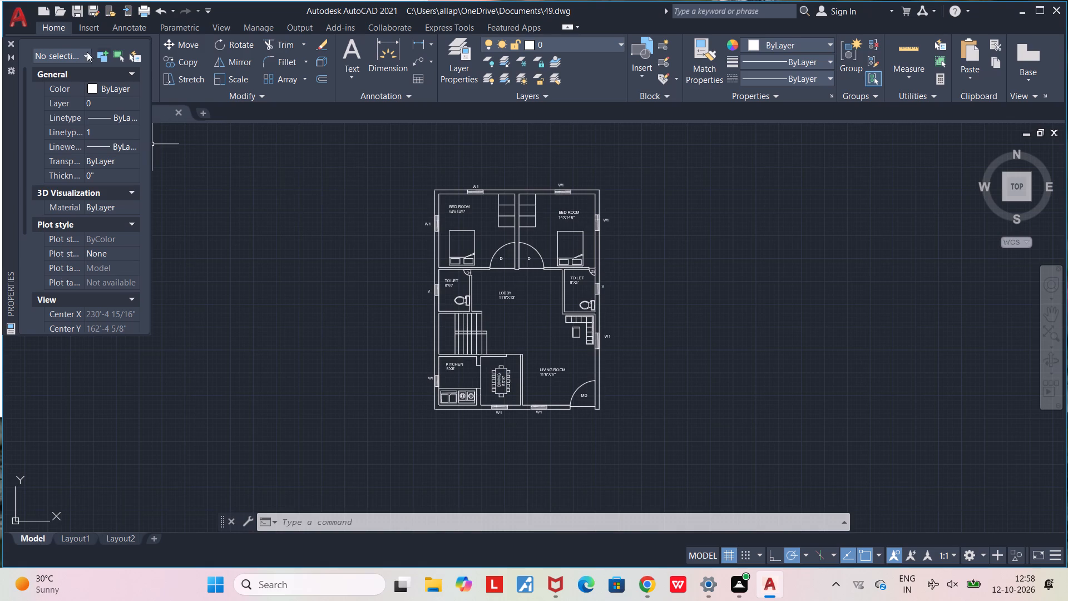
pyautogui.click(8, 41)
pyautogui.rightClick(8, 28)
pyautogui.click(8, 28)
pyautogui.moveTo(8, 28); pyautogui.dragTo(13, 26, button='right')
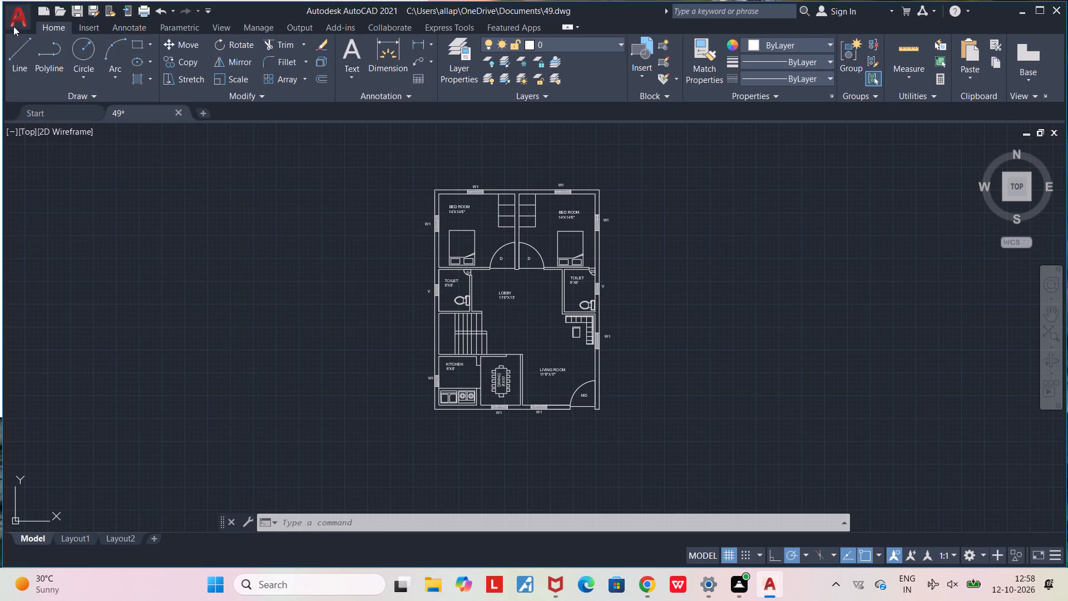
pyautogui.moveTo(13, 26); pyautogui.dragTo(17, 26, button='right')
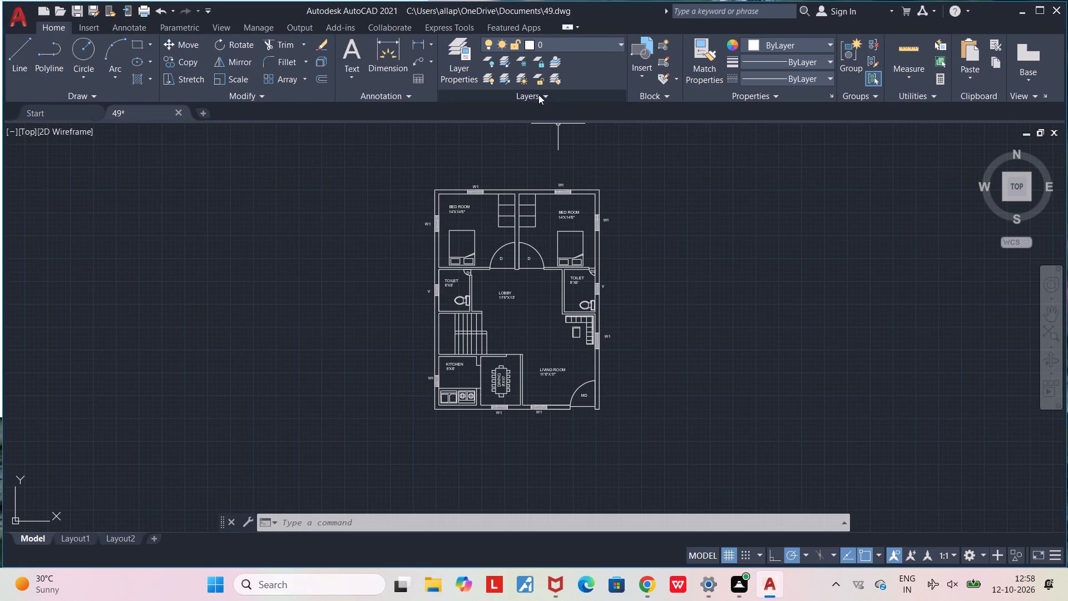